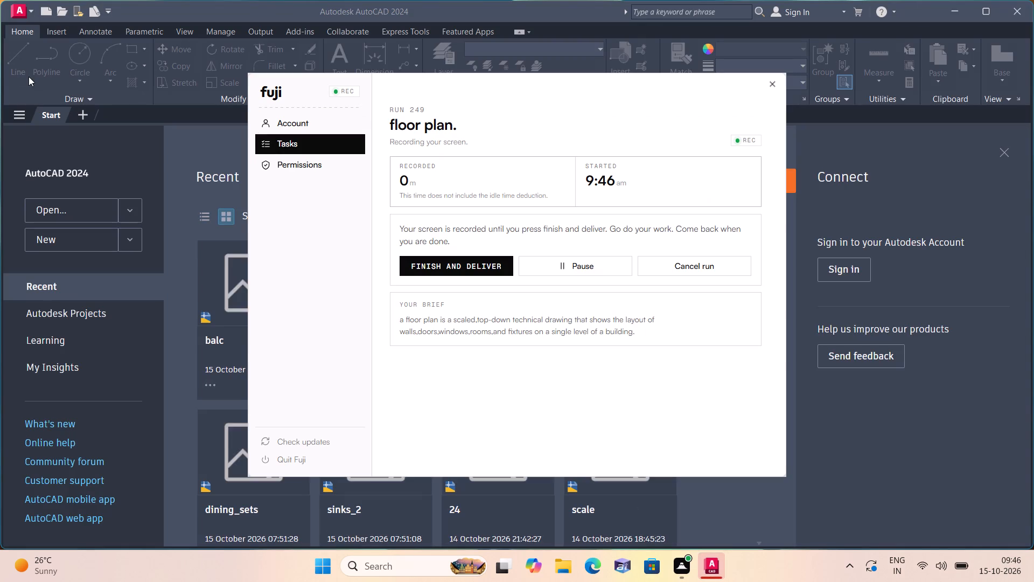
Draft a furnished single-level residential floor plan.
Create a new blank drawing.
triple_click(46, 238)
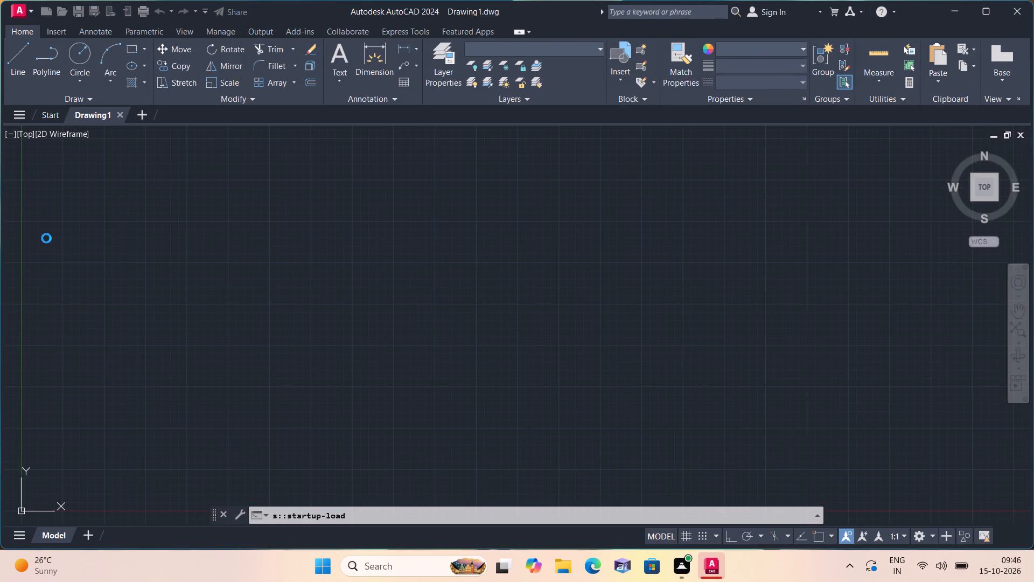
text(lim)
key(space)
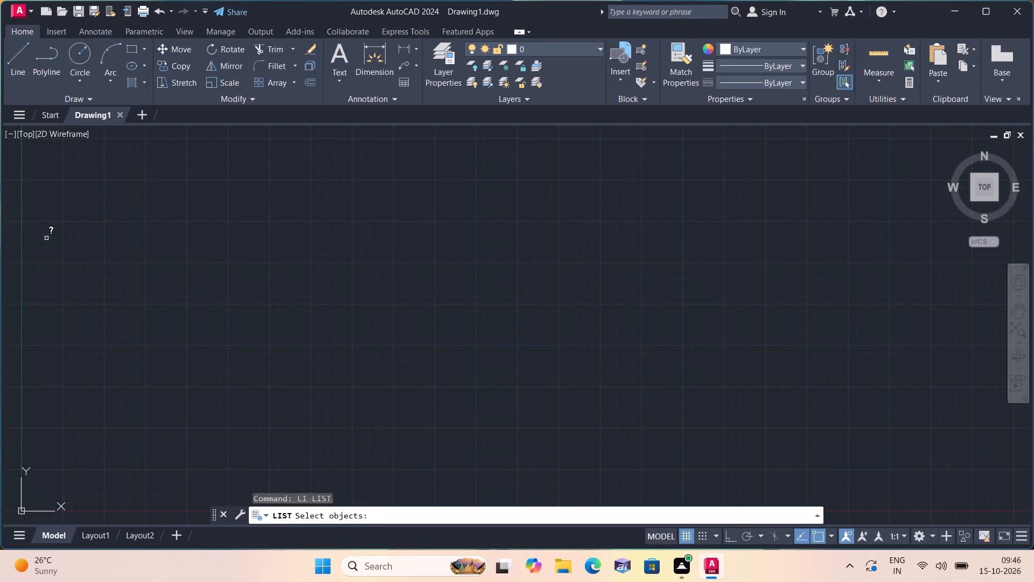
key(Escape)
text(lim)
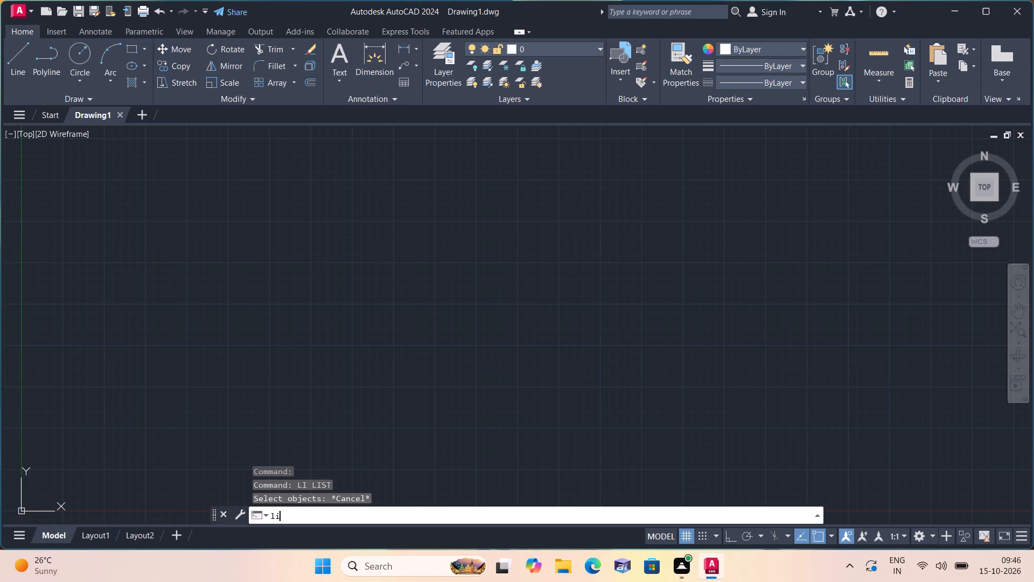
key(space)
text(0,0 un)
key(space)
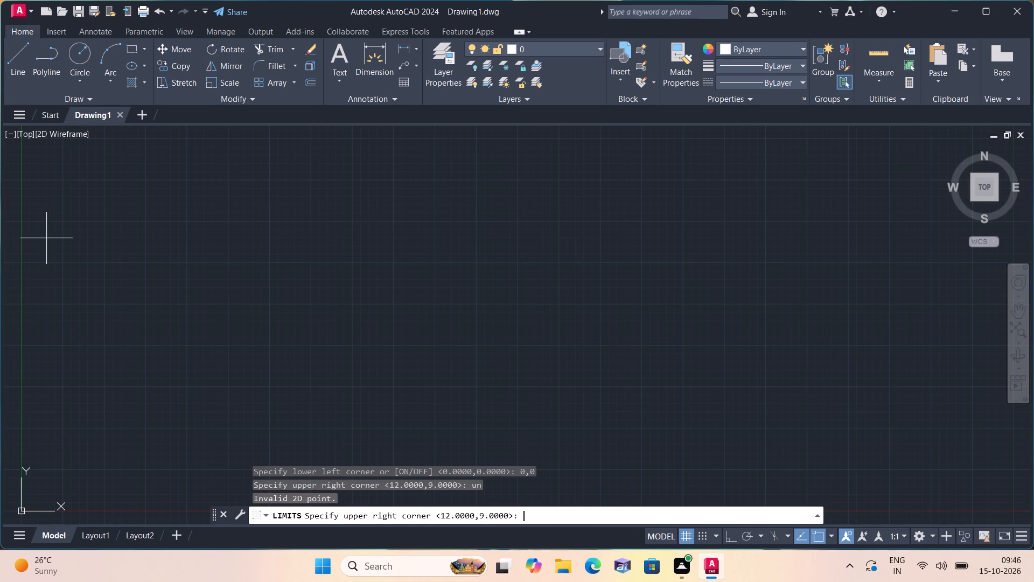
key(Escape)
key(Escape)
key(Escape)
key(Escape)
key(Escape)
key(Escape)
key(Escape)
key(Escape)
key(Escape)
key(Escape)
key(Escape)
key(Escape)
Set the model space limits from 0,0 to 1000,1000.
text(lim)
key(space)
text(0,0)
key(space)
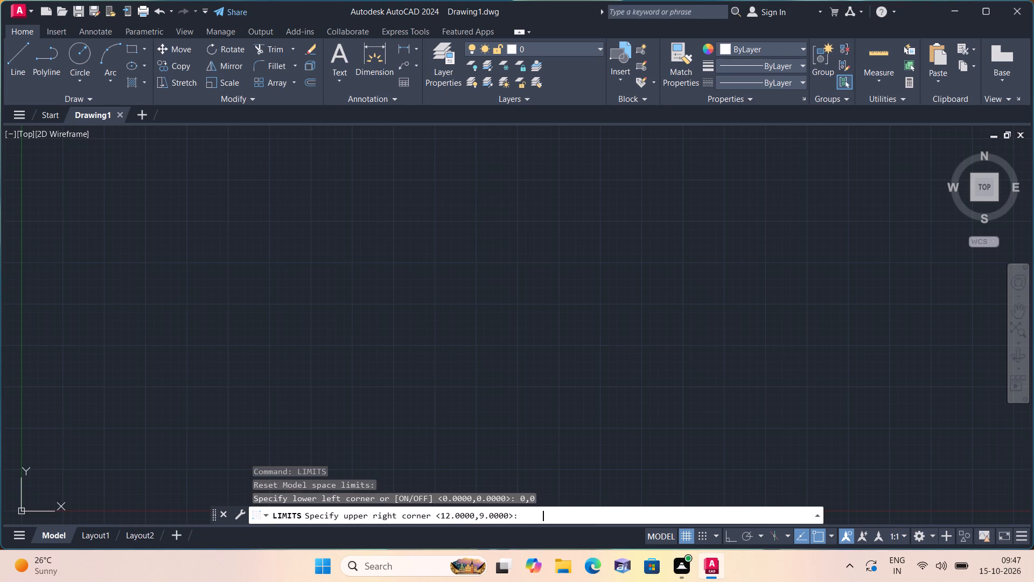
text(100)
key(0)
key(comma)
text(1000)
key(space)
Configure the drawing units to Engineering length type with 0'-0" precision.
text(un)
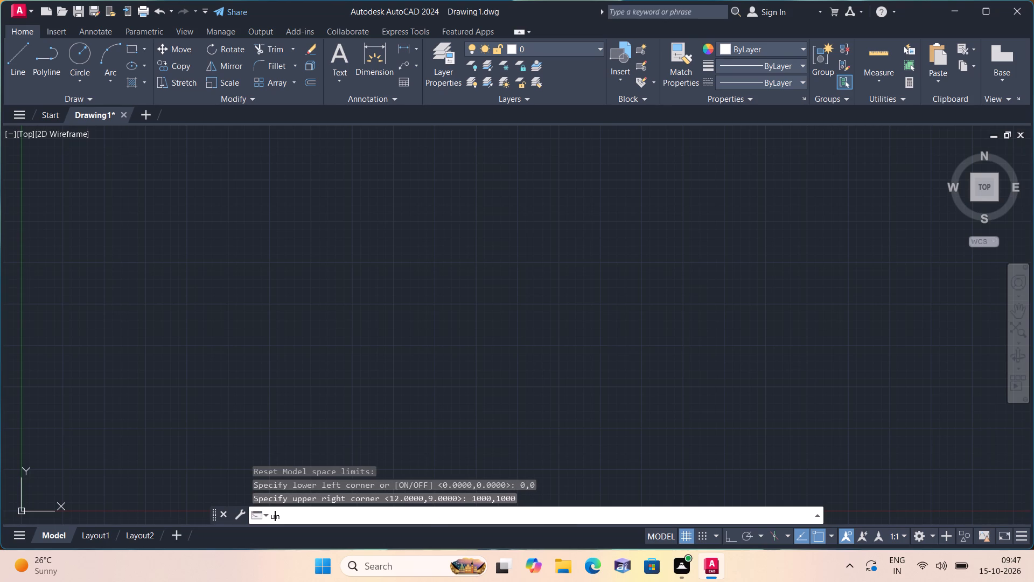
key(space)
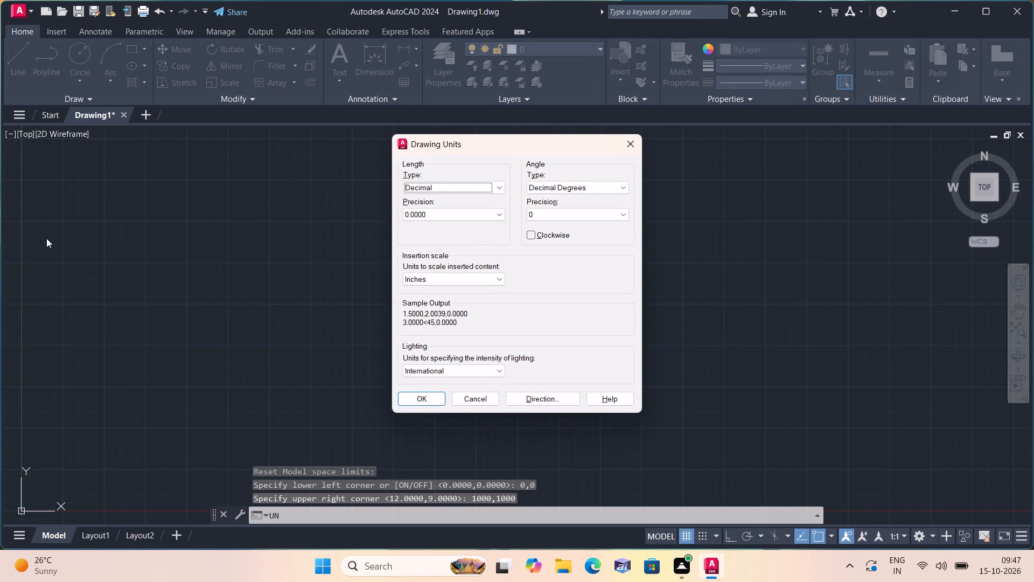
click(463, 188)
click(434, 217)
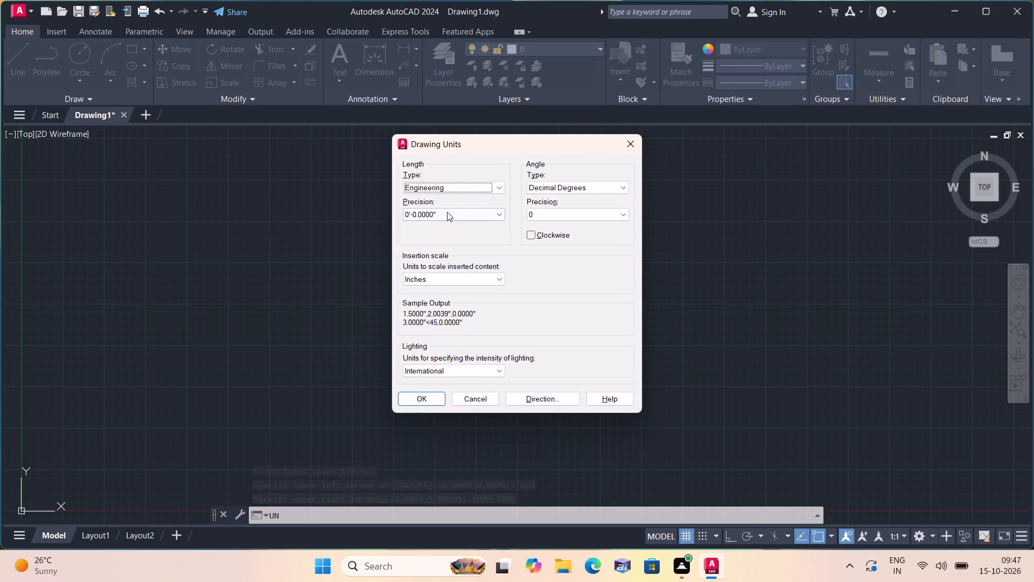
click(449, 215)
click(441, 225)
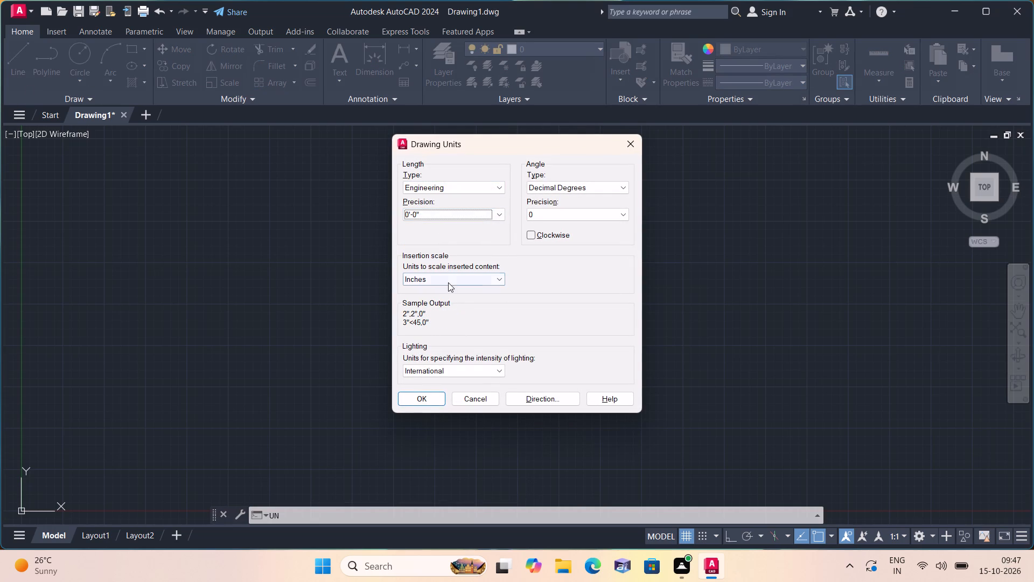
click(429, 398)
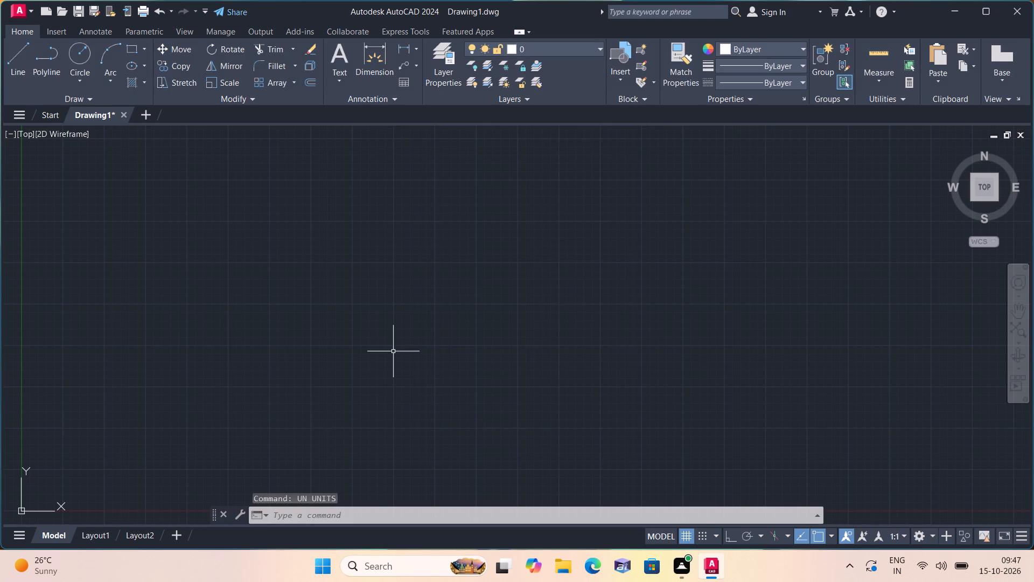
Modify the Standard dimension style's primary units to Engineering format with 0'-0" precision, and set the style current.
text(d)
key(space)
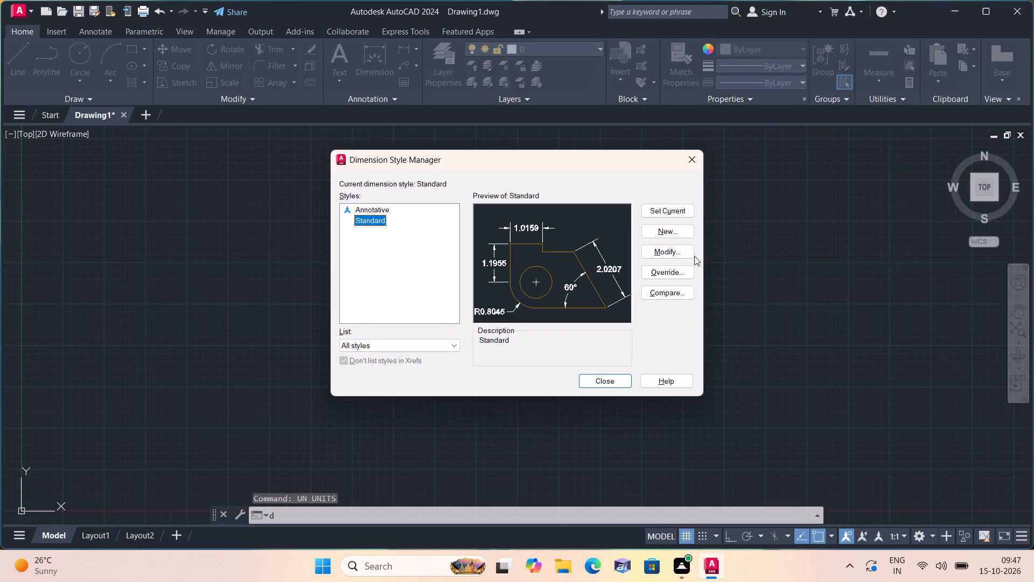
click(682, 254)
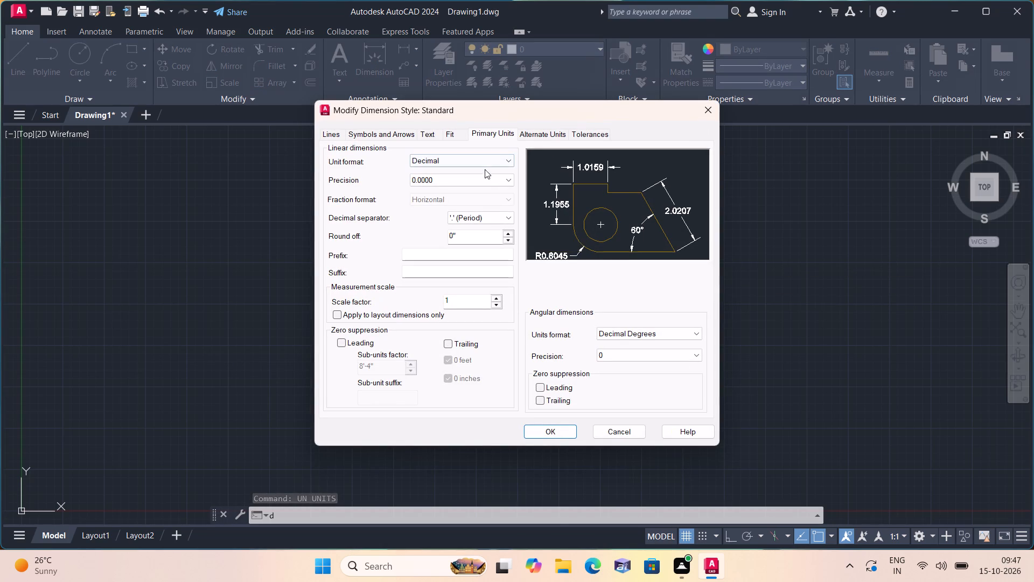
click(484, 166)
click(450, 186)
click(448, 185)
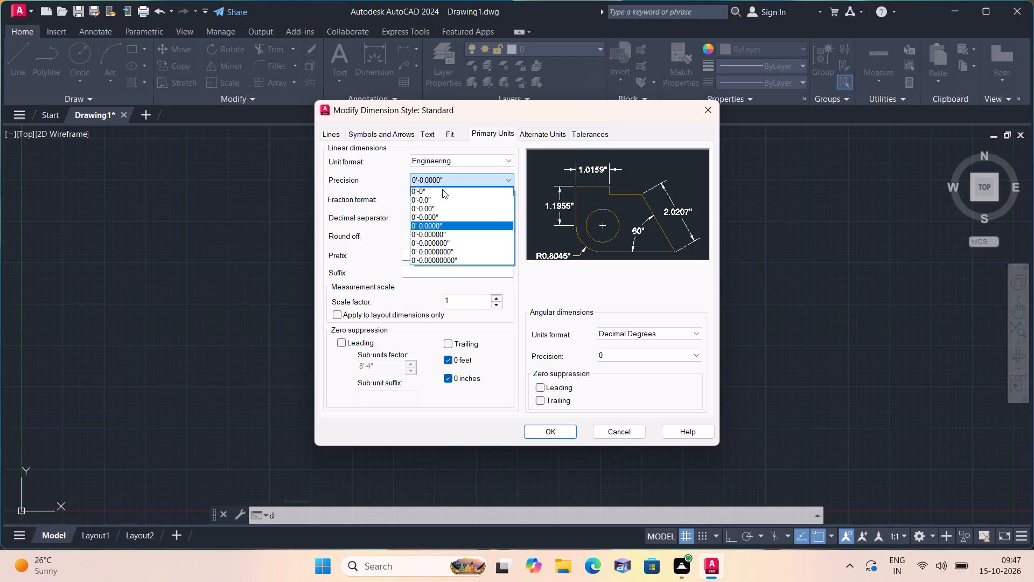
click(432, 192)
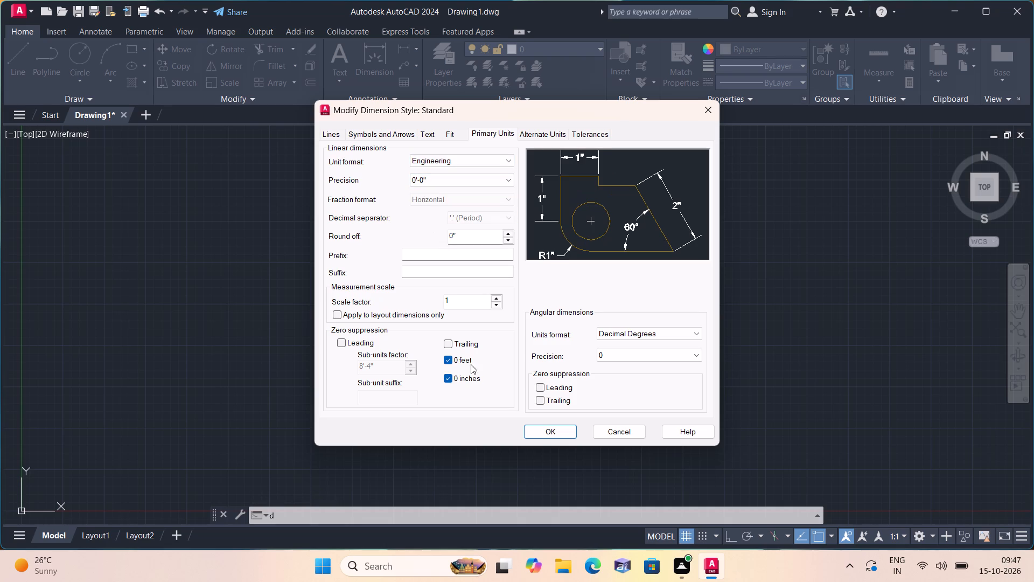
click(542, 429)
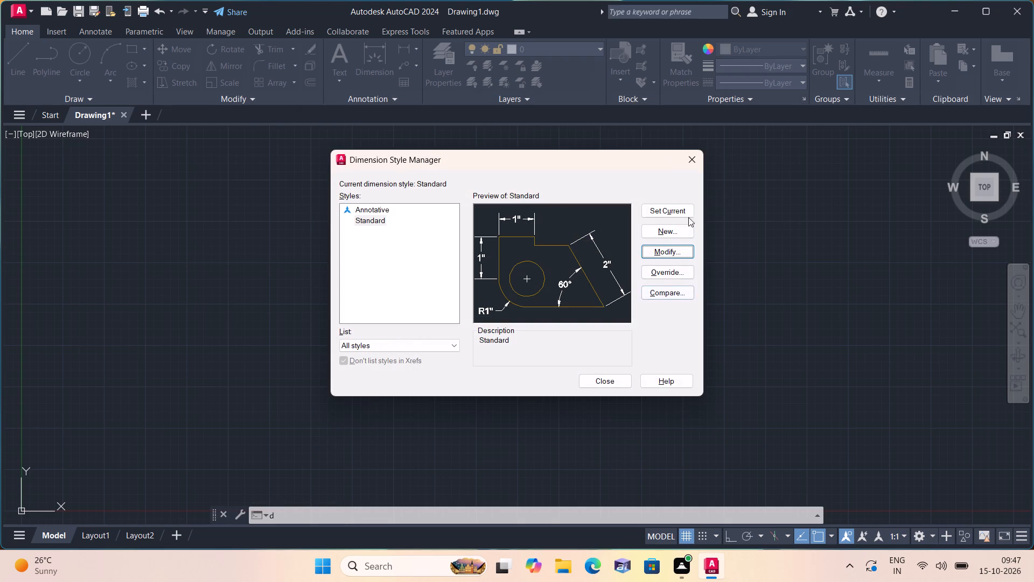
click(680, 205)
click(691, 156)
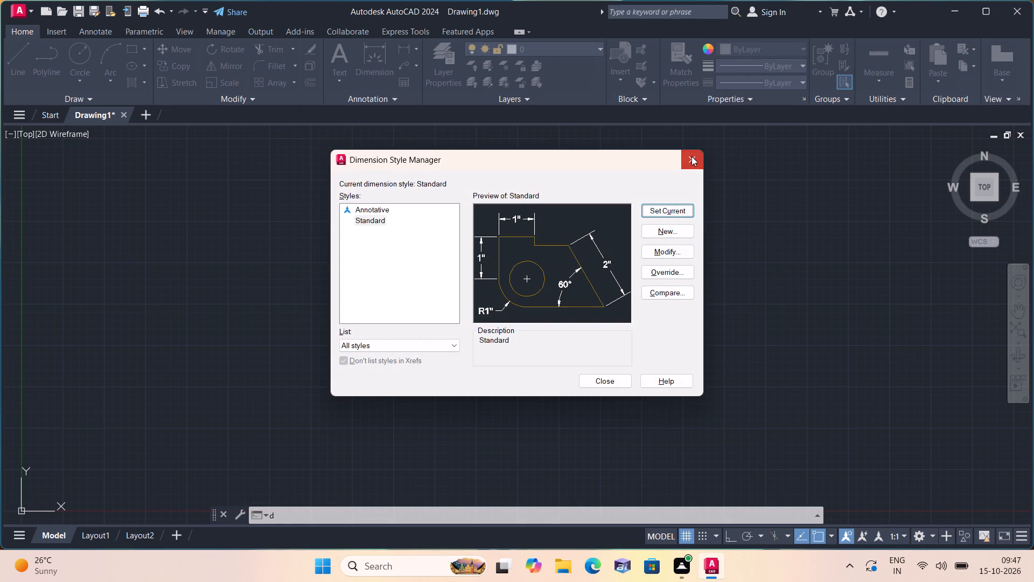
Draw one vertical and one horizontal construction line crossing each other in the empty drawing area.
text(xl v)
key(space)
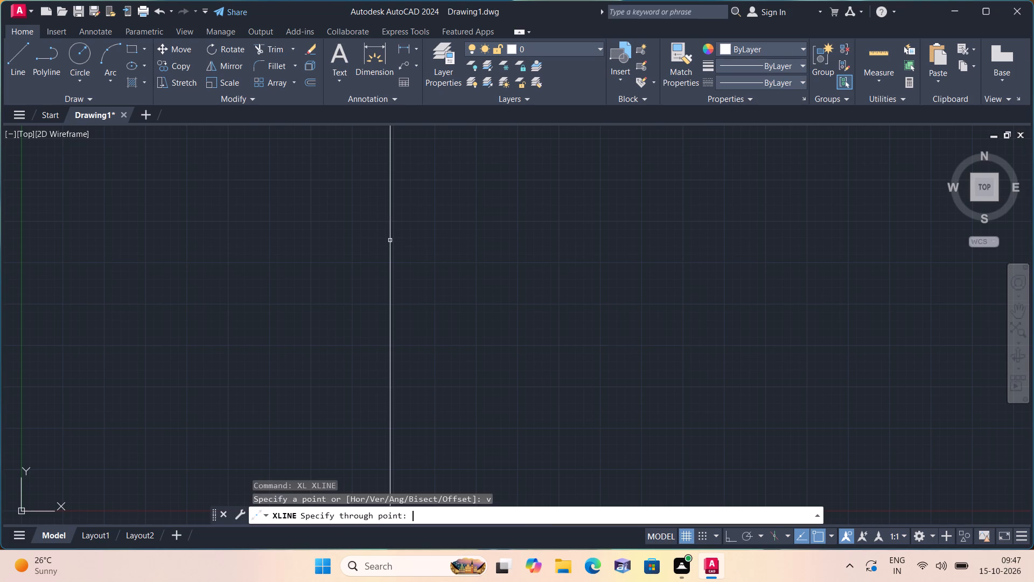
click(331, 370)
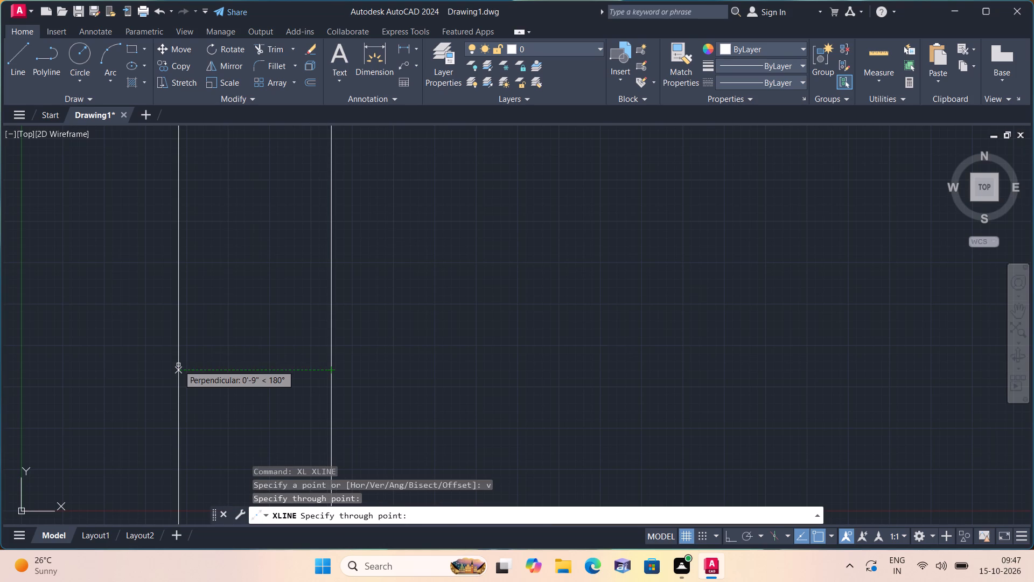
key(space)
key(space)
text(h)
key(space)
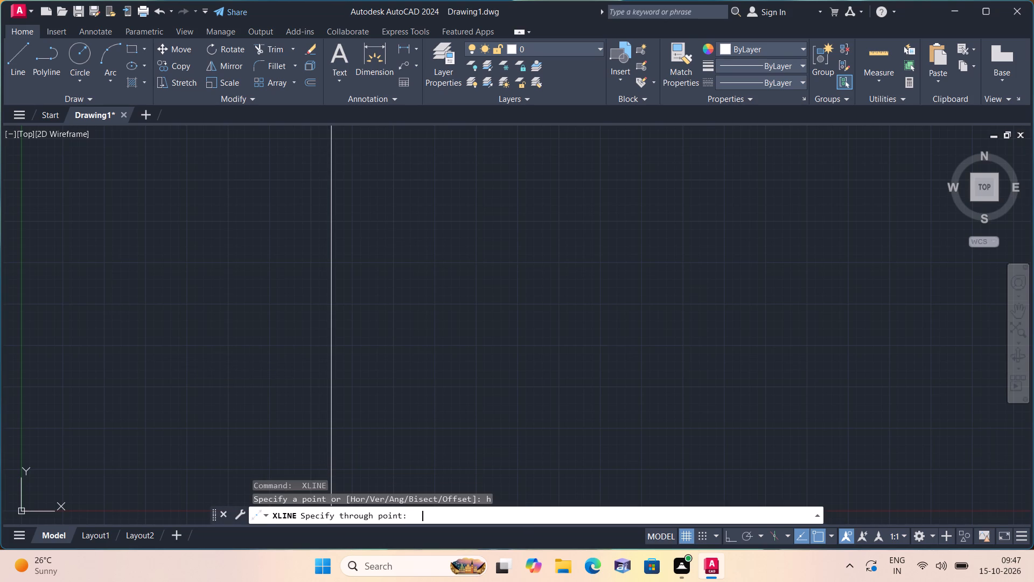
click(230, 345)
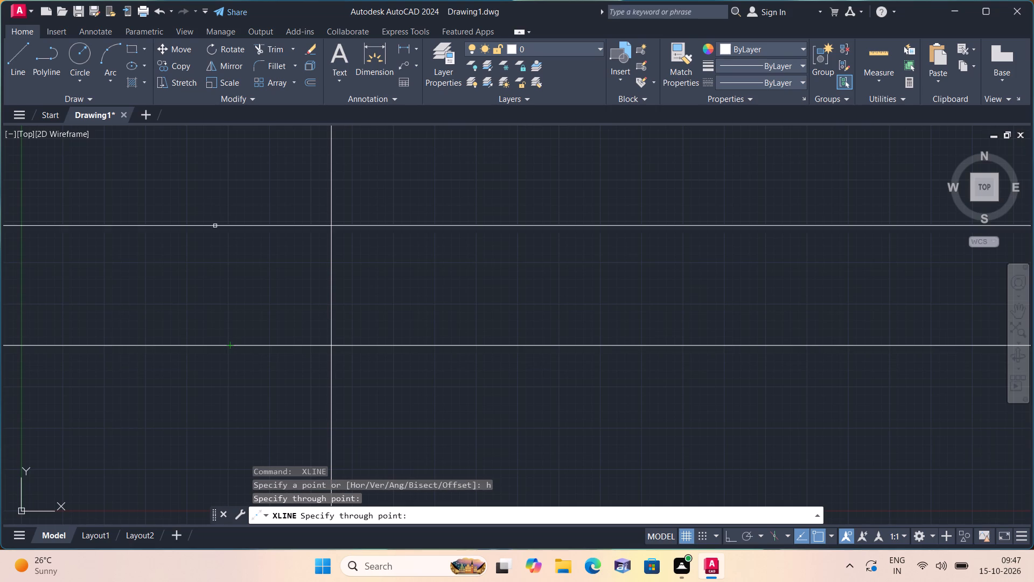
key(space)
Trim the vertical line above the crossing and the horizontal line left of it, leaving an upper-left corner.
text(trim)
key(space)
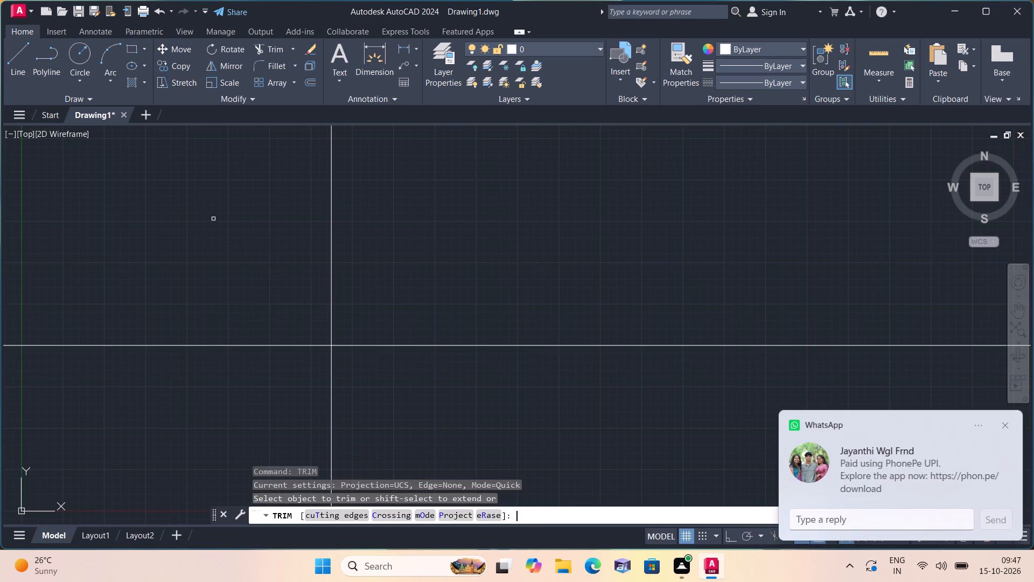
click(332, 206)
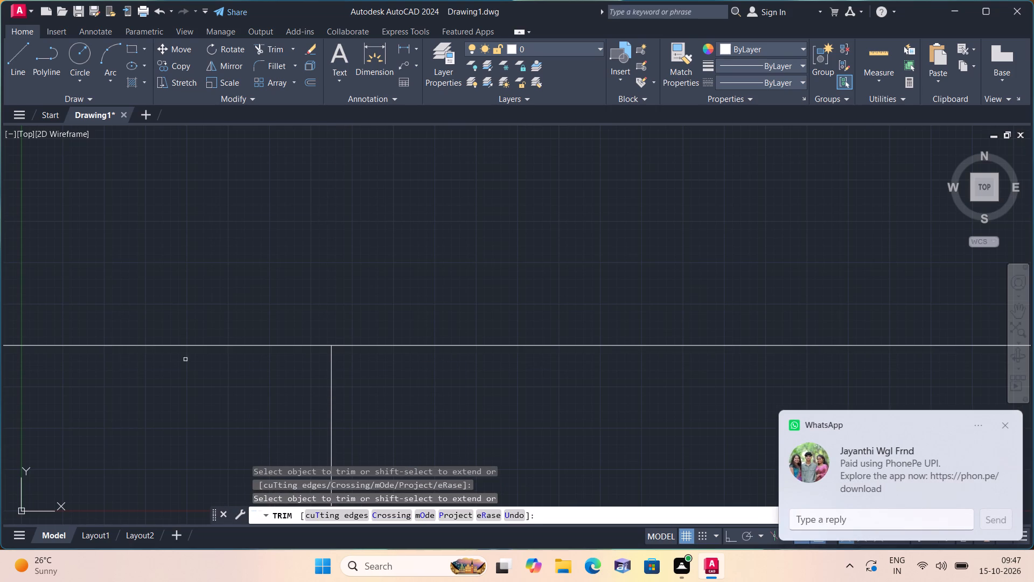
click(185, 362)
click(231, 299)
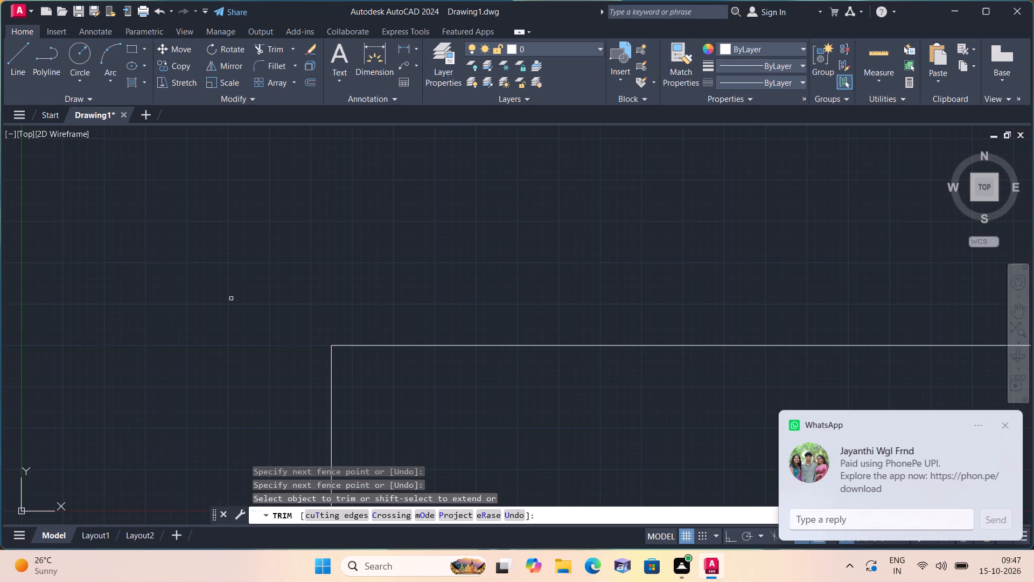
key(space)
Offset the corner's horizontal line downward and its vertical line to the right by 9" to form the wall thickness.
text(off)
key(space)
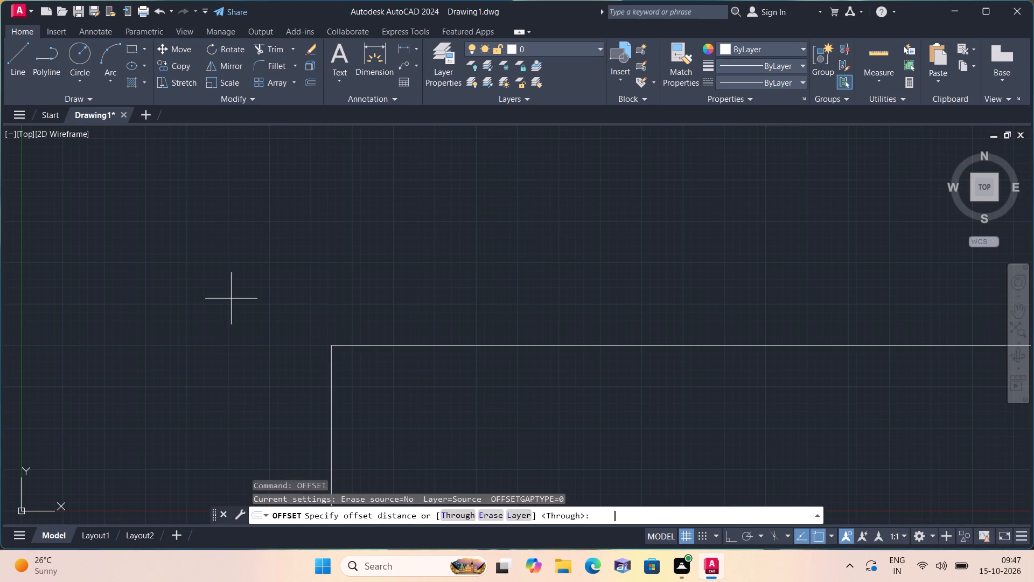
key(9)
text(")
key(space)
scroll(231, 299, down, 1)
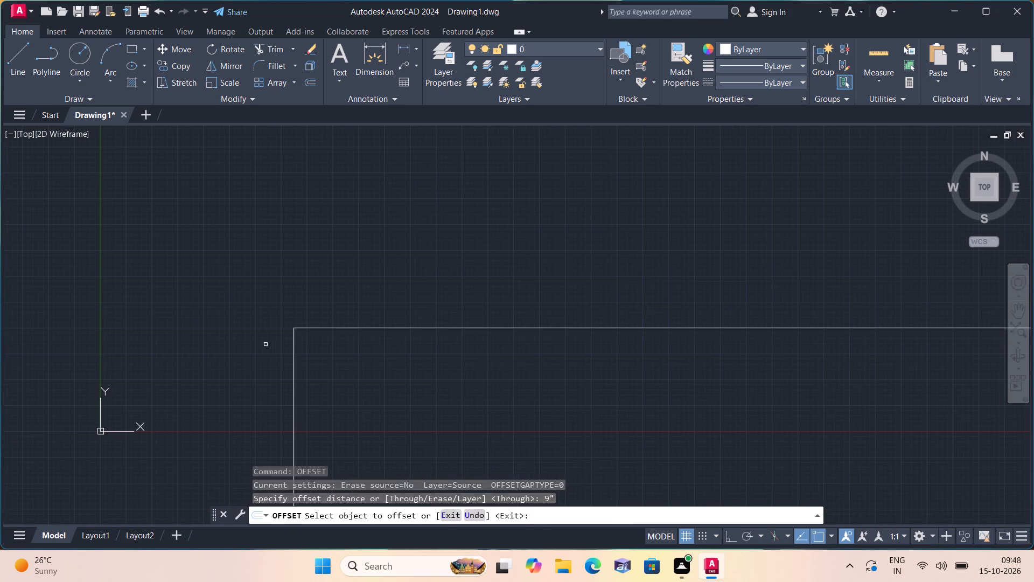
middle_drag(228, 331, 162, 267)
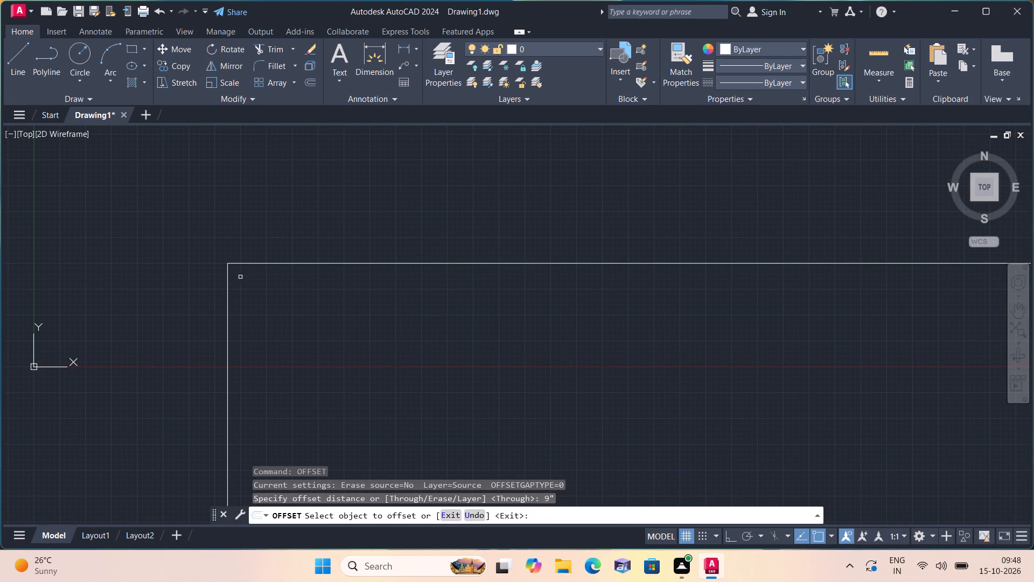
click(253, 263)
click(267, 318)
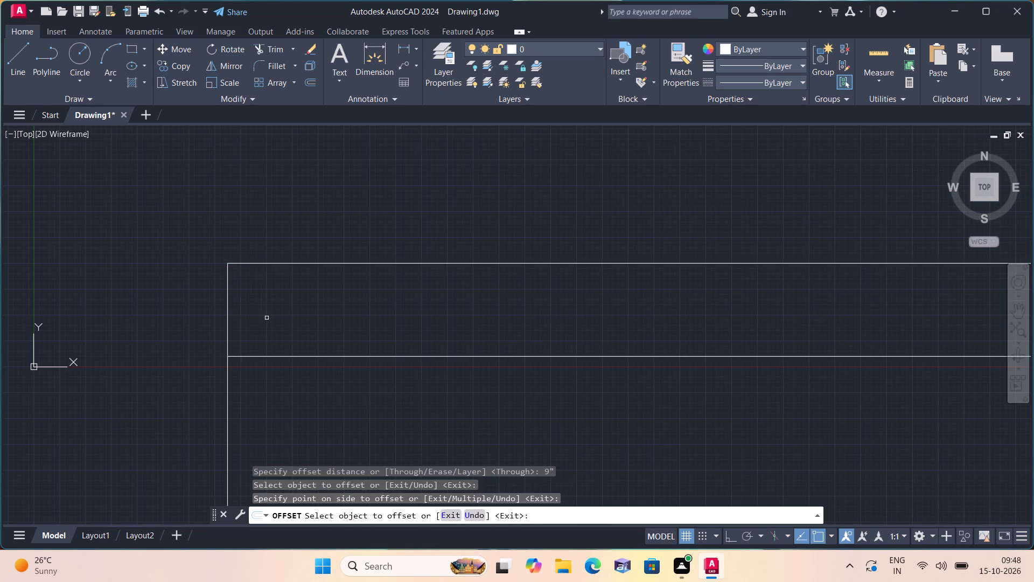
middle_drag(261, 318, 197, 274)
scroll(193, 273, down, 2)
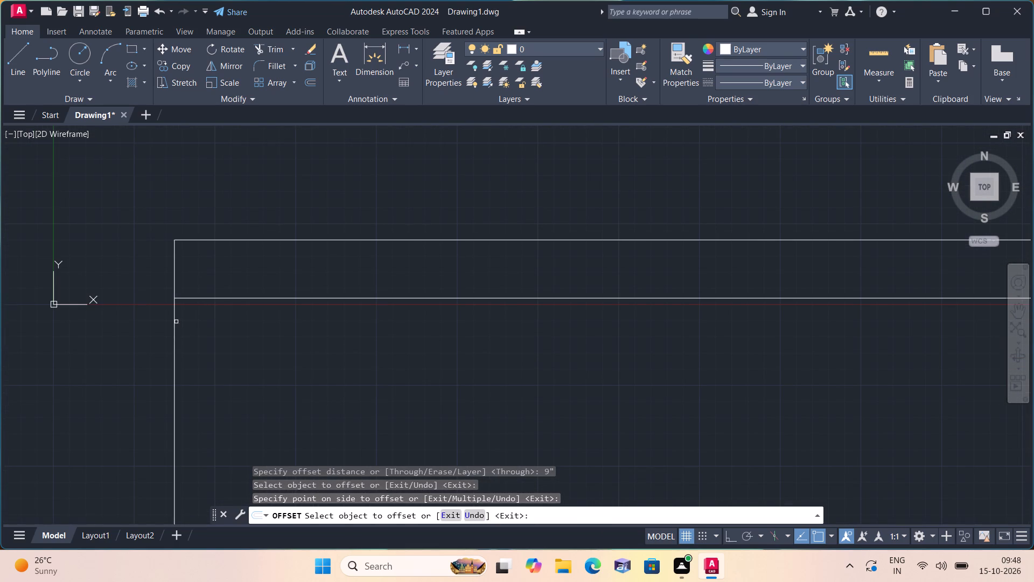
click(175, 322)
click(277, 325)
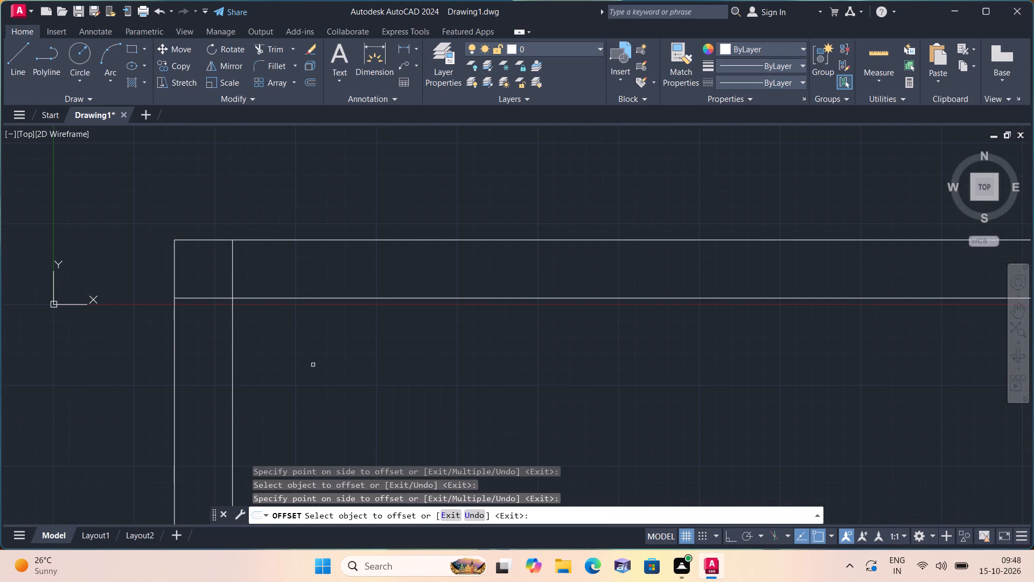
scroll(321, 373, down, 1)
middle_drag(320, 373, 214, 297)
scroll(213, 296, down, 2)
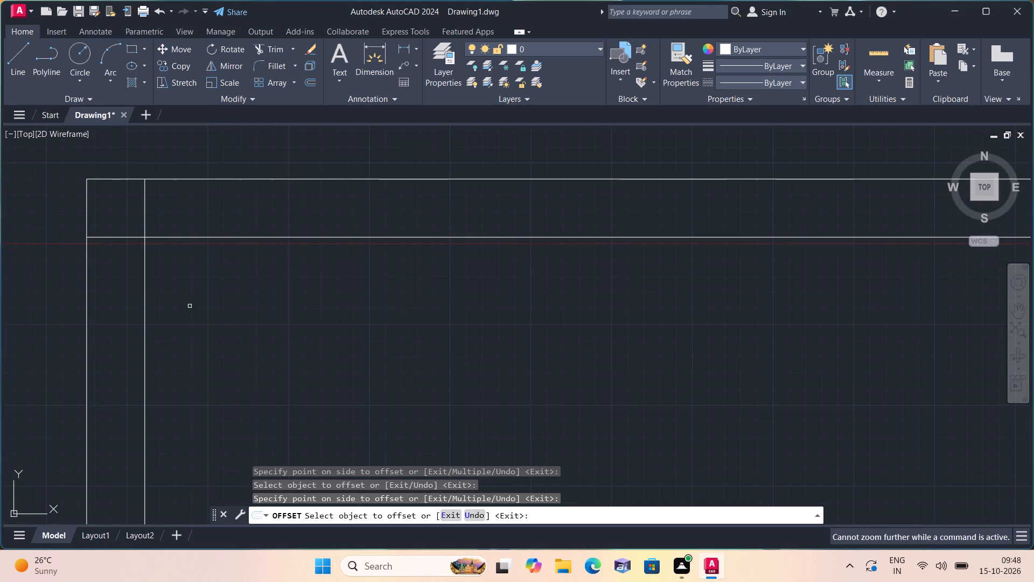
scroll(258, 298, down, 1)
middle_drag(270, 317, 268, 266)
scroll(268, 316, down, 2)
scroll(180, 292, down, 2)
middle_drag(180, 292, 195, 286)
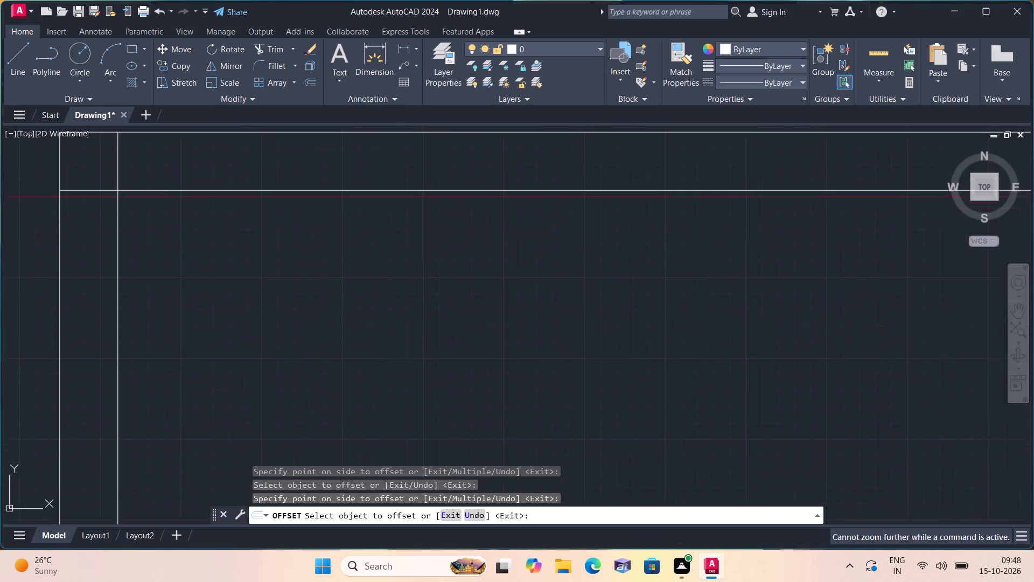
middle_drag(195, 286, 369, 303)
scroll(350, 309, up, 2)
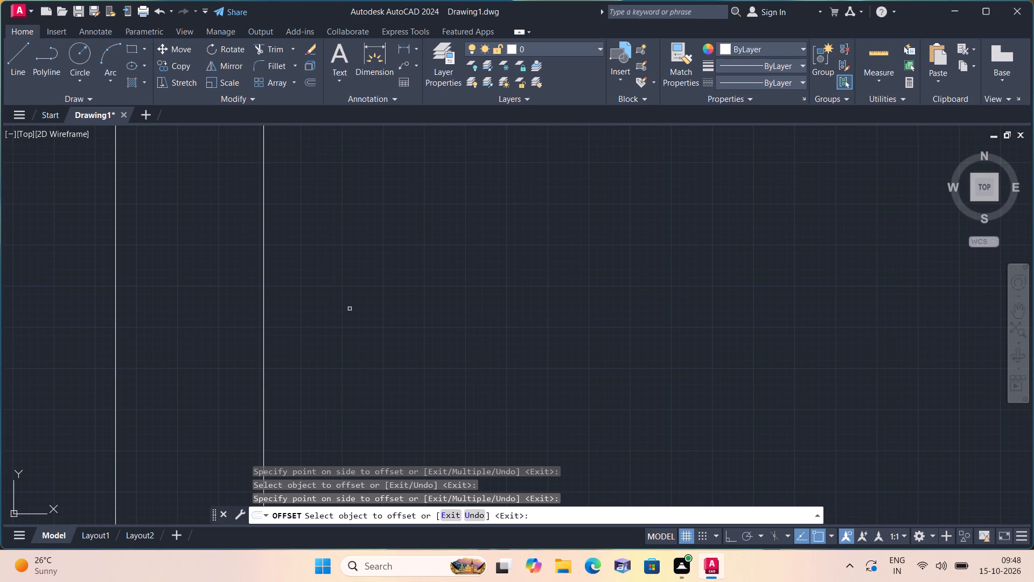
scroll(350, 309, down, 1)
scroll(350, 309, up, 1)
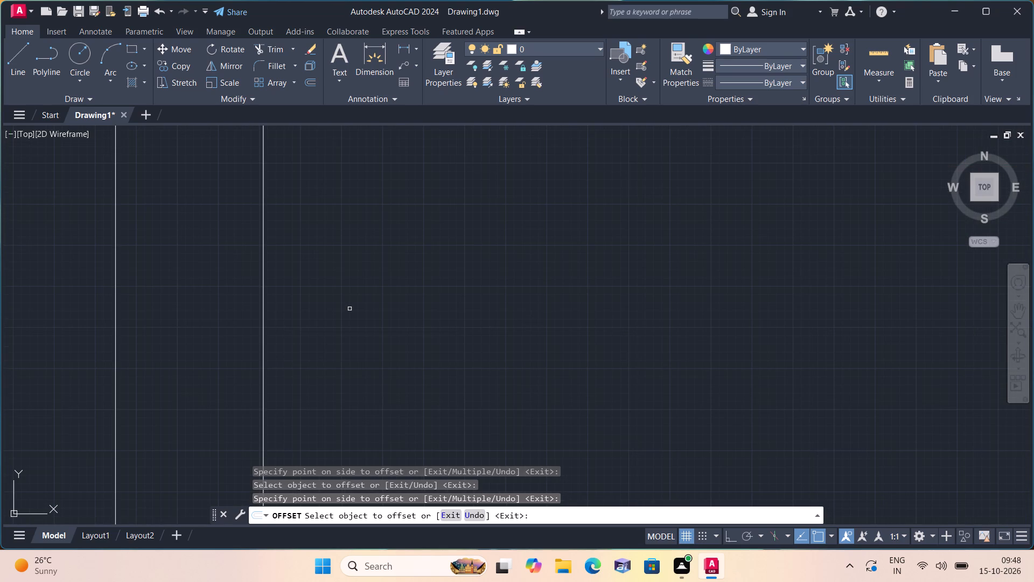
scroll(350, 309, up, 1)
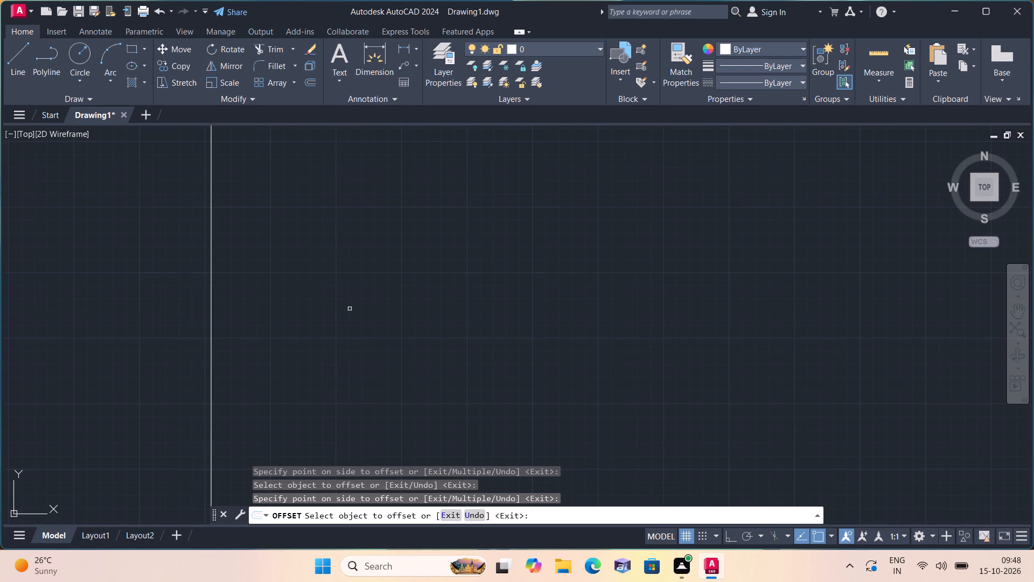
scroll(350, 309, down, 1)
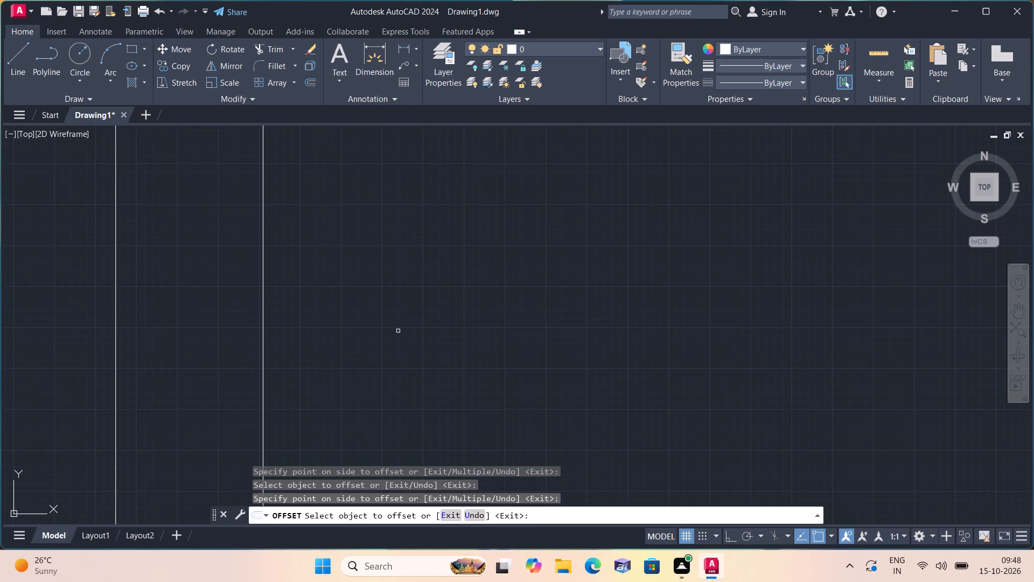
Offset the left wall's inner vertical line 15'6" to the right to set the first room's width.
scroll(313, 268, down, 4)
middle_drag(313, 268, 342, 417)
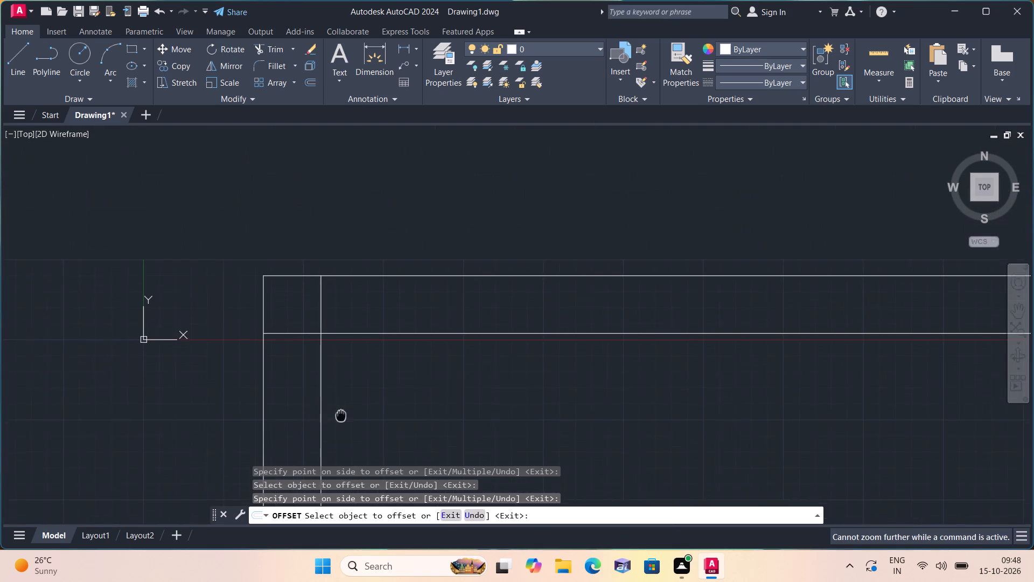
middle_drag(399, 378, 365, 355)
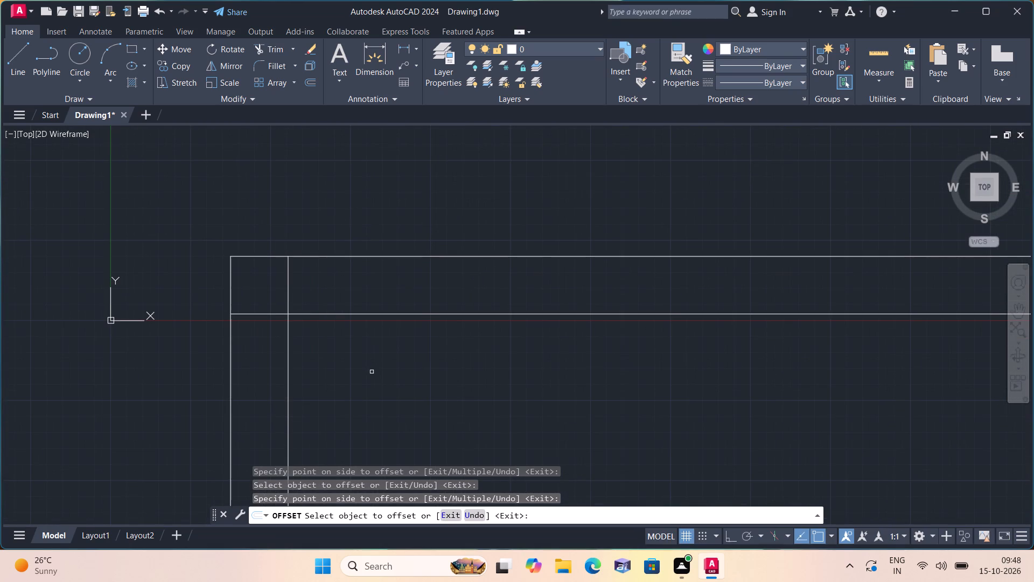
key(space)
key(space)
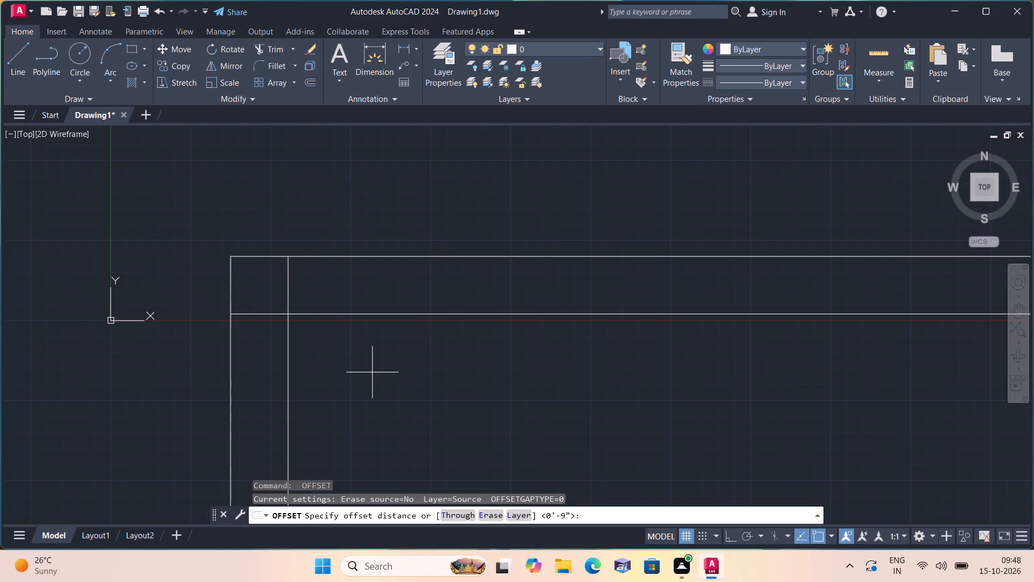
text(15')
text(6")
key(space)
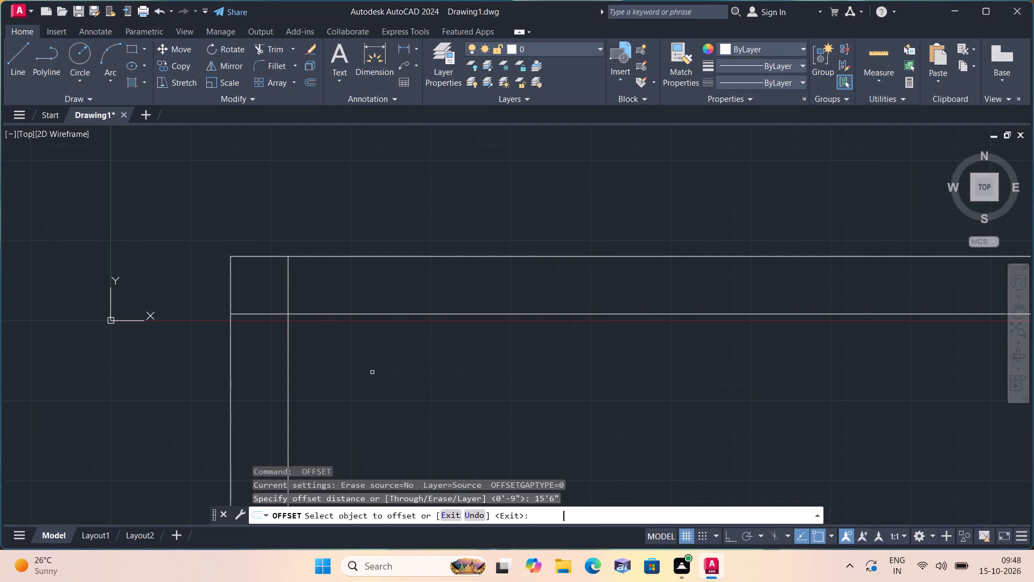
scroll(361, 405, down, 1)
scroll(323, 456, down, 1)
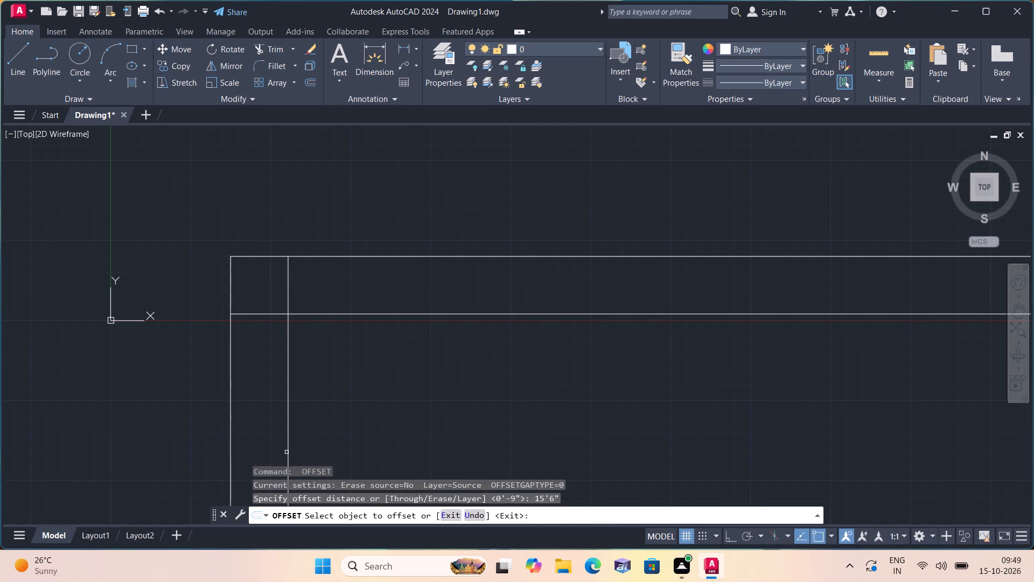
click(287, 452)
click(444, 427)
scroll(443, 425, down, 1)
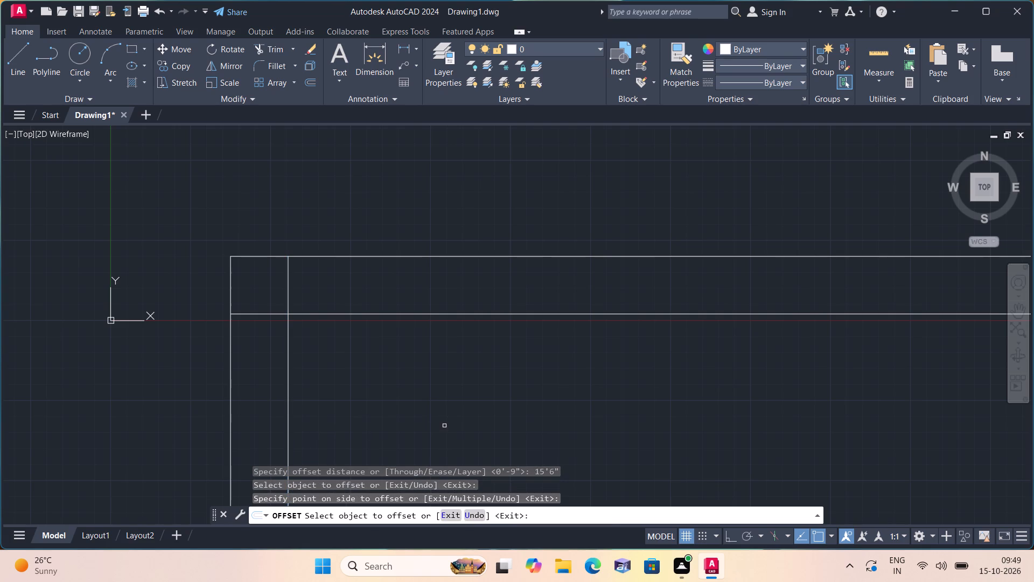
scroll(441, 424, down, 2)
key(Escape)
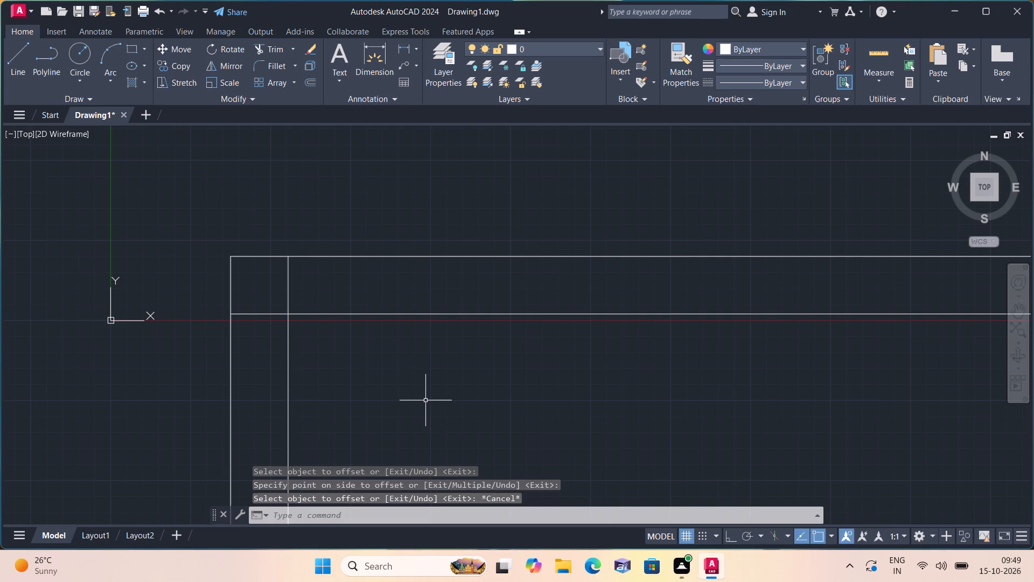
Offset the first room's right boundary line 4.5" to the right to form the partition wall.
scroll(479, 391, down, 2)
middle_drag(479, 391, 303, 290)
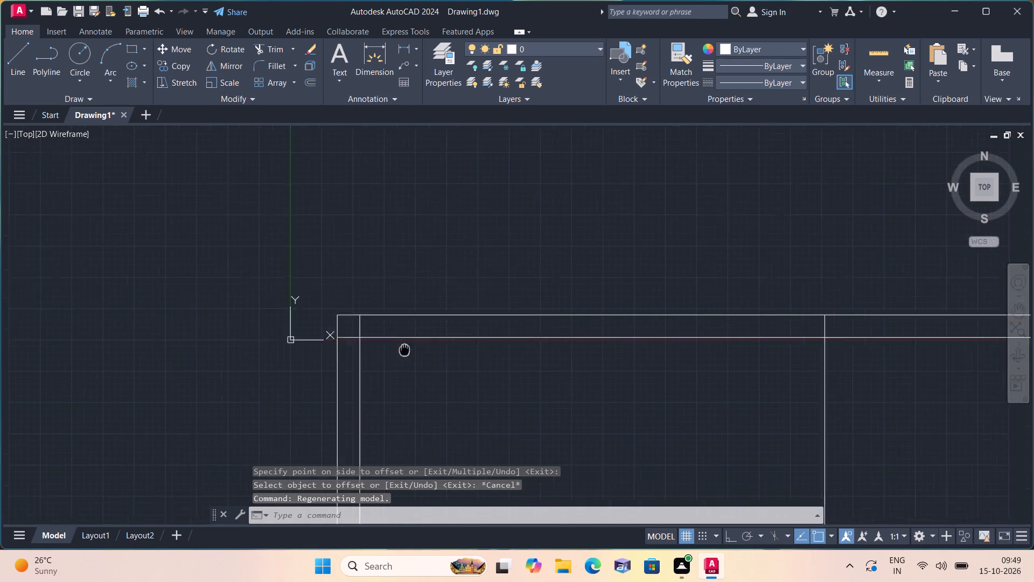
middle_drag(303, 290, 296, 287)
middle_drag(443, 350, 387, 323)
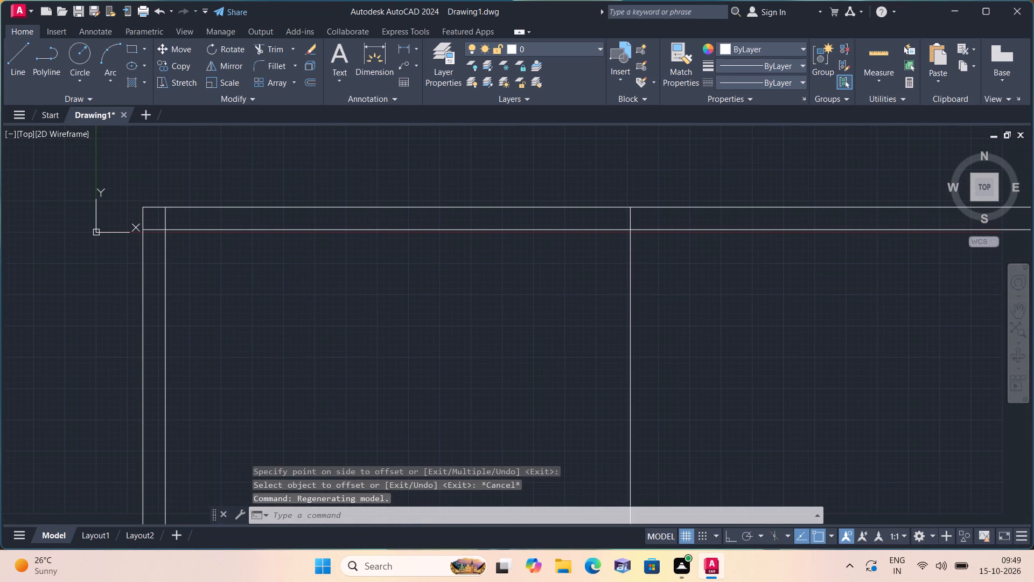
key(space)
key(space)
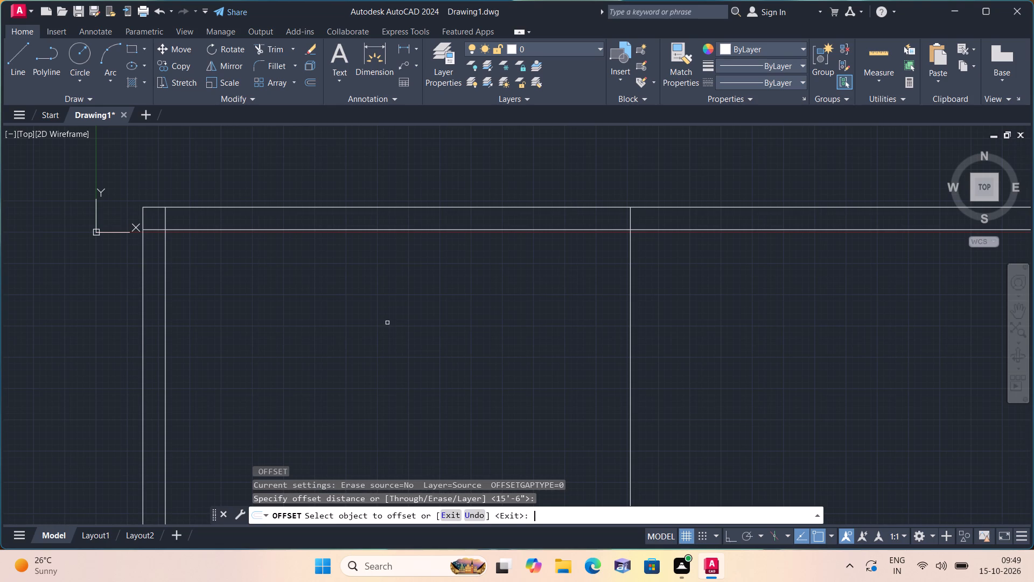
key(space)
key(space)
text(4.5")
key(space)
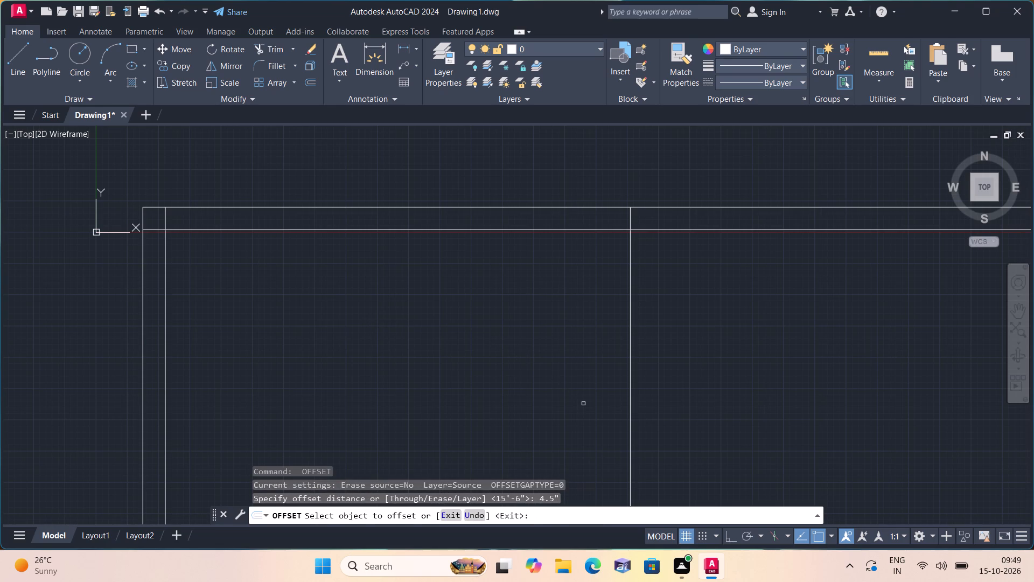
click(630, 444)
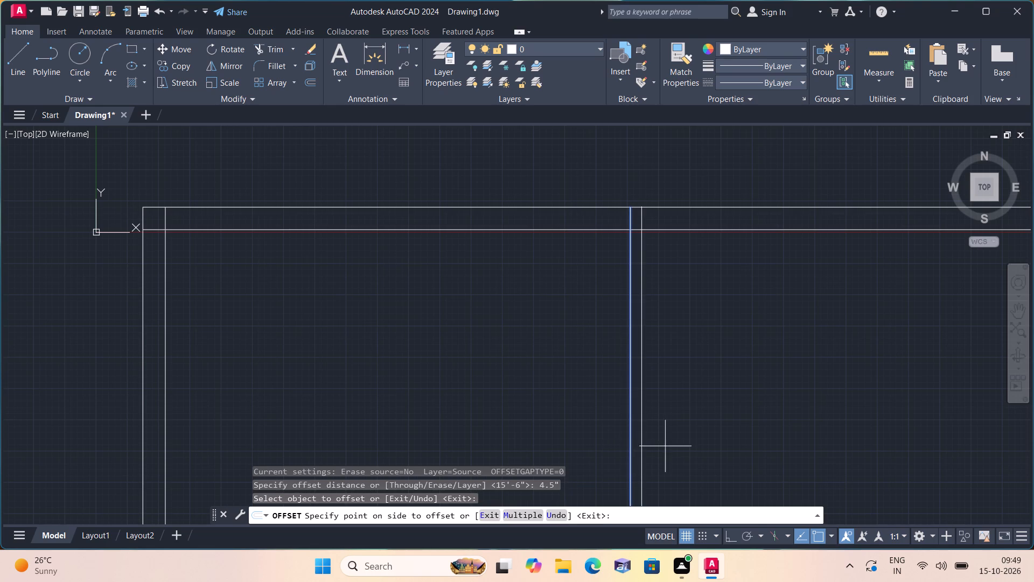
click(695, 445)
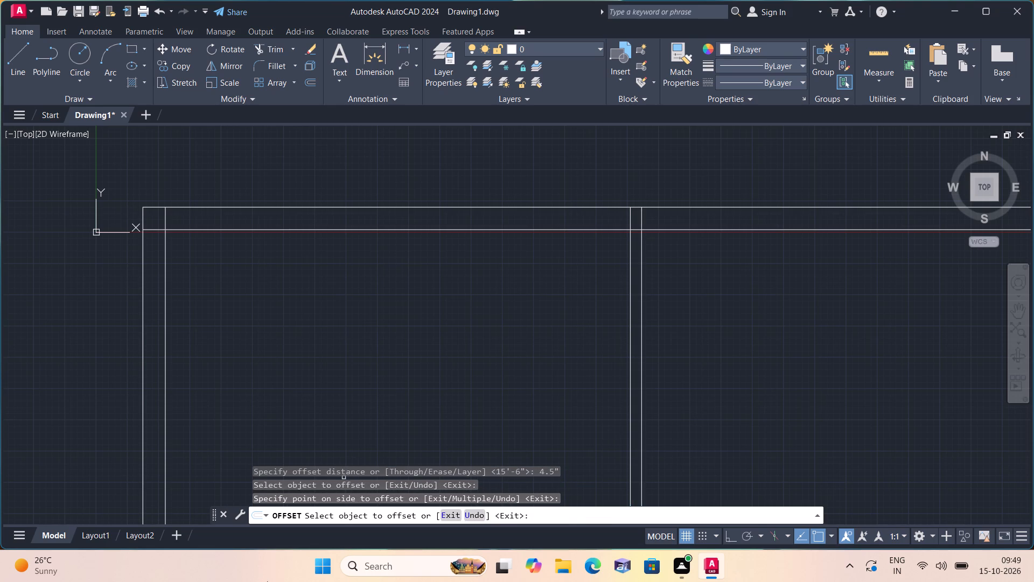
Offset the partition wall's right line 11'3" to the right to set the second room's width.
scroll(284, 456, down, 1)
middle_drag(375, 387, 317, 318)
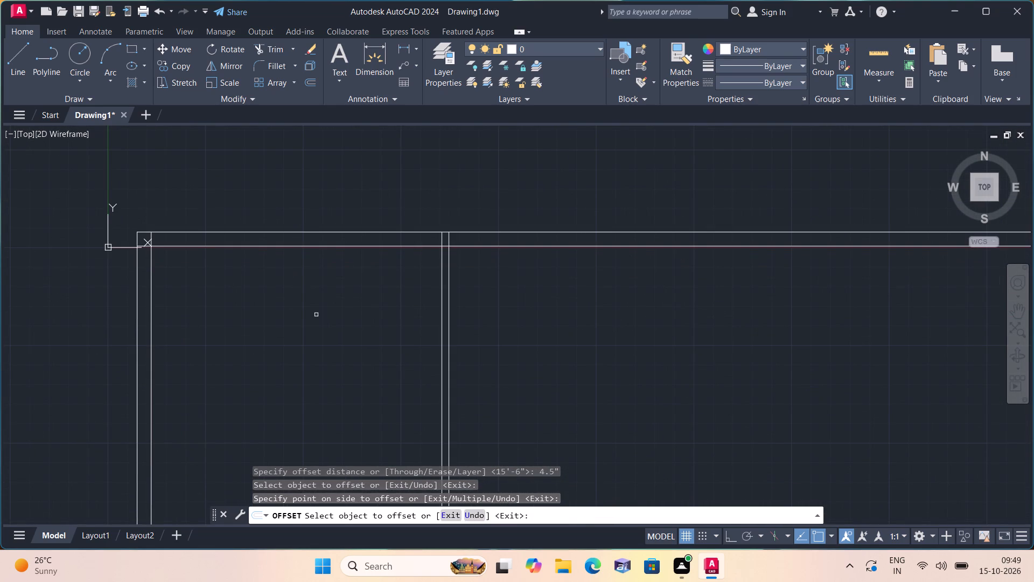
key(space)
key(space)
text(11'3")
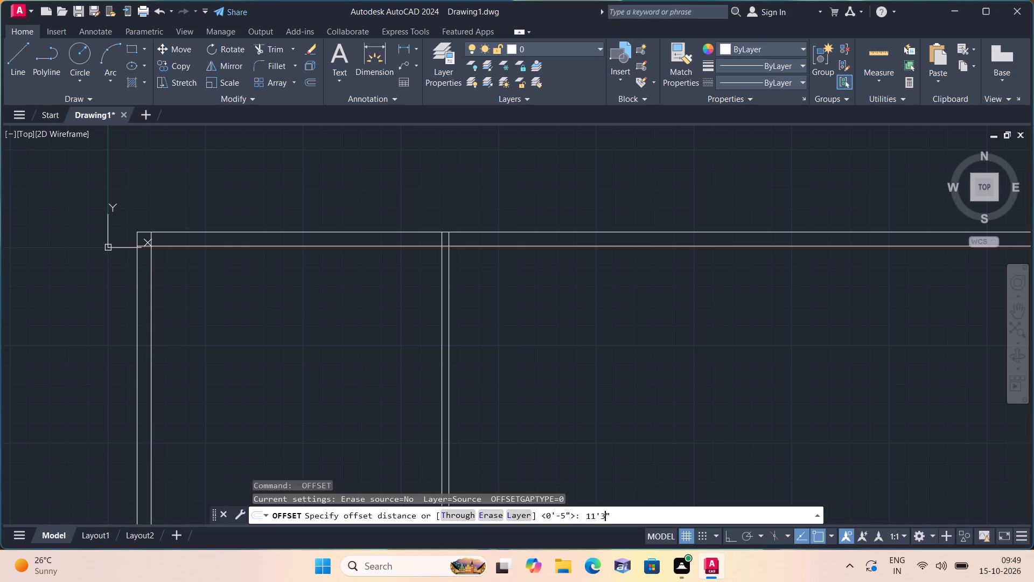
key(space)
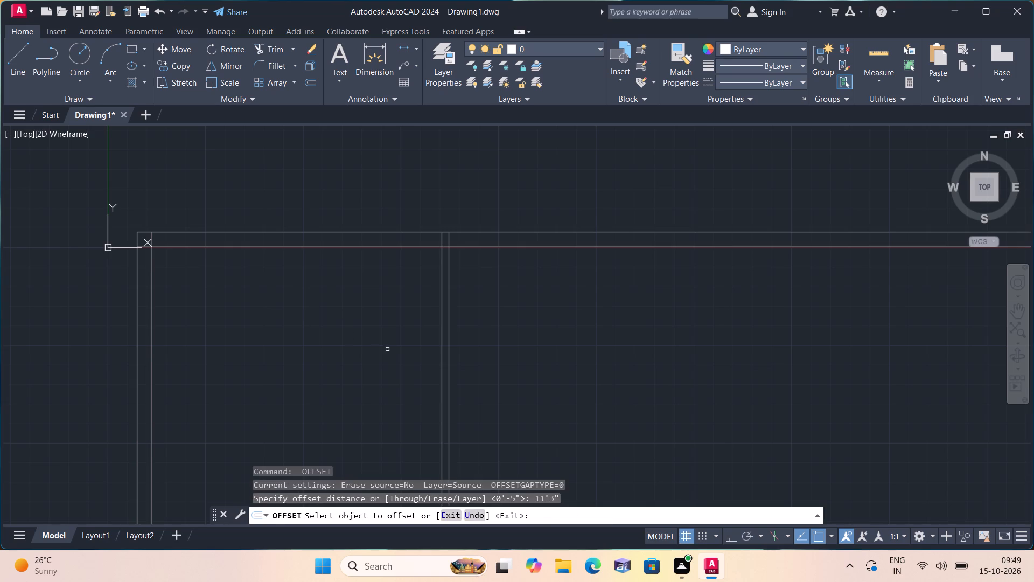
click(448, 386)
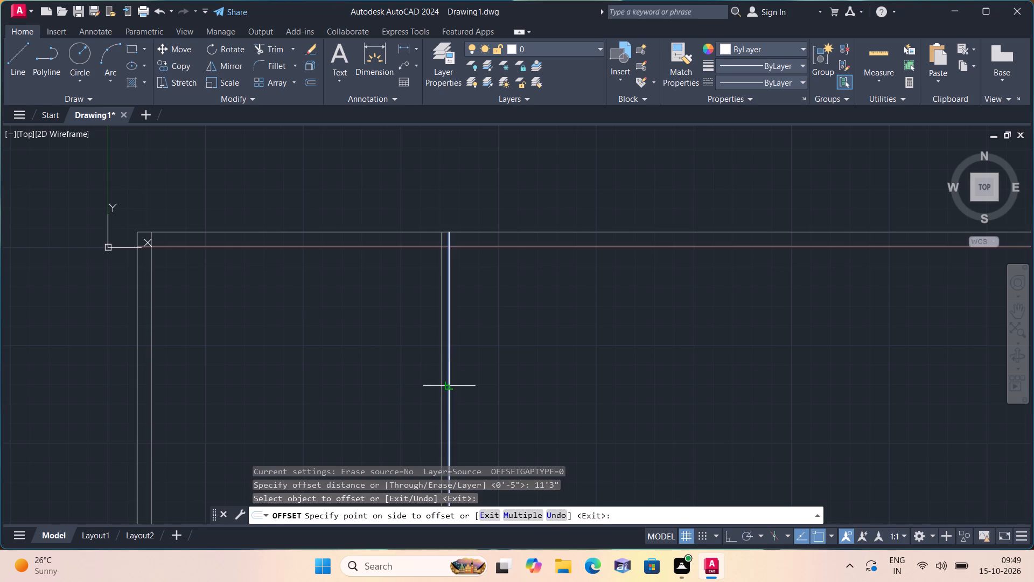
click(518, 382)
key(space)
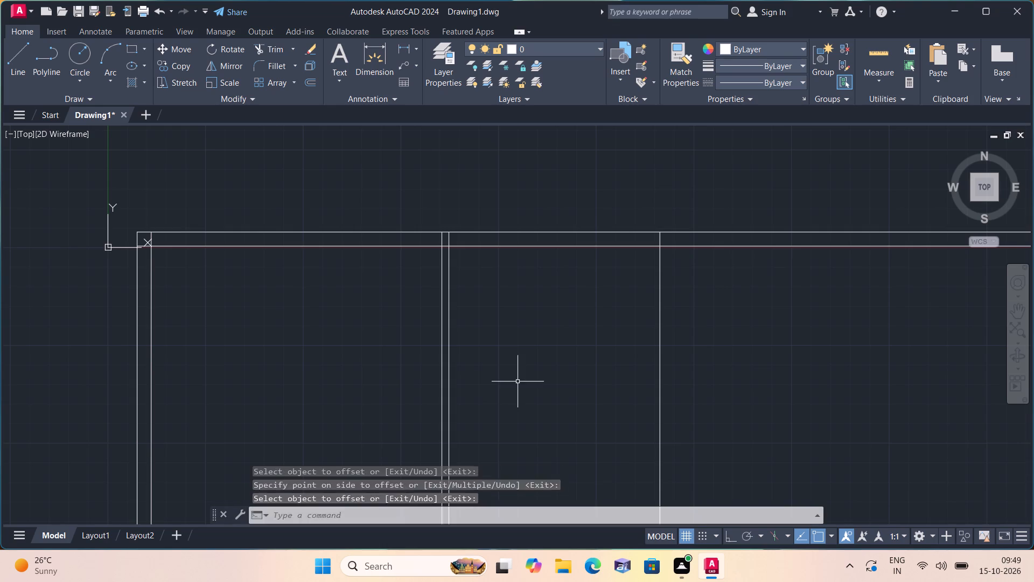
Offset the second room's right boundary line 9" to the right to form the outer right wall.
key(space)
text(9")
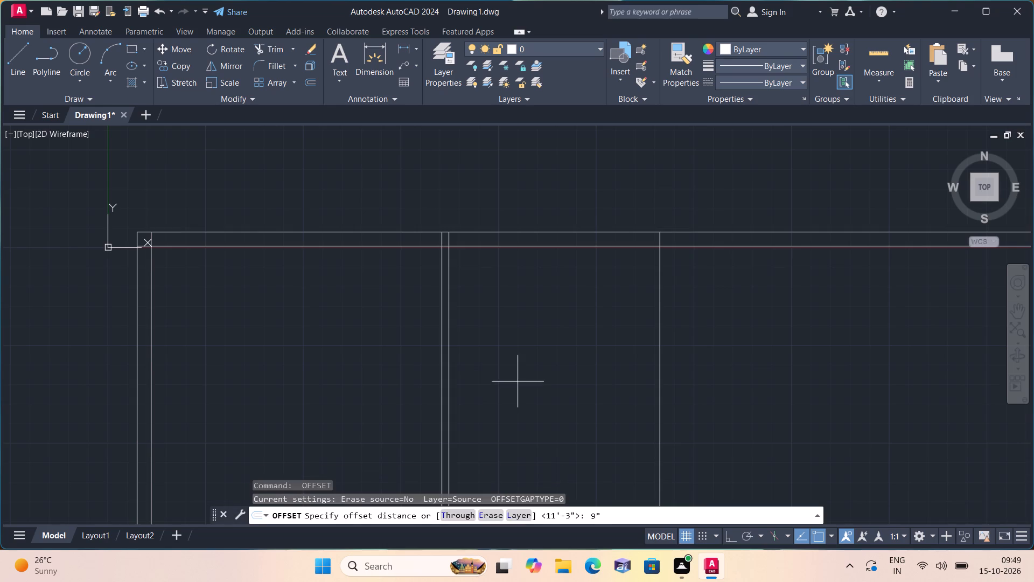
key(space)
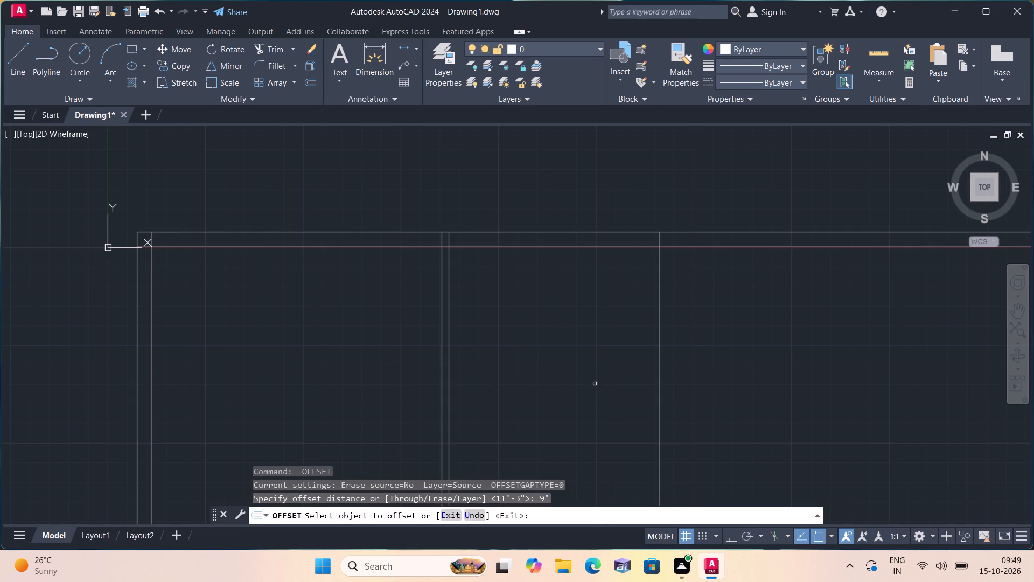
click(660, 409)
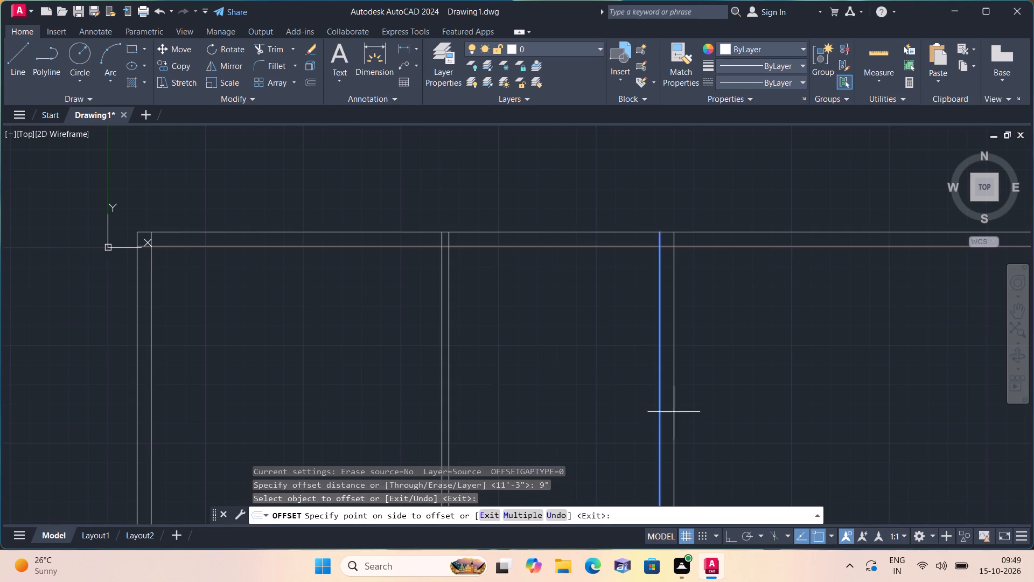
click(710, 412)
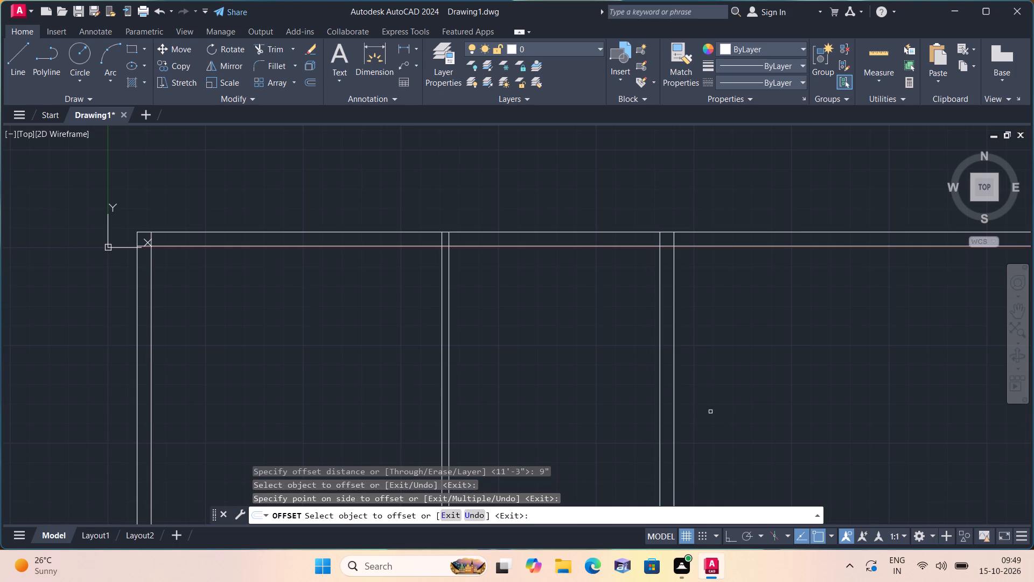
key(space)
Trim both horizontal top wall lines where they extend beyond the outer right wall.
text(trim)
key(space)
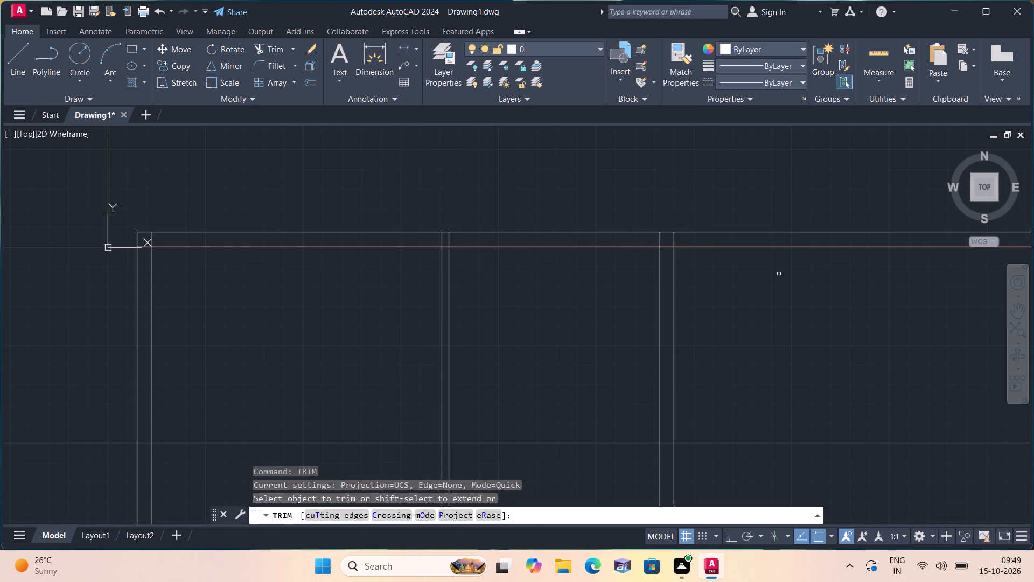
drag(766, 214, 796, 315)
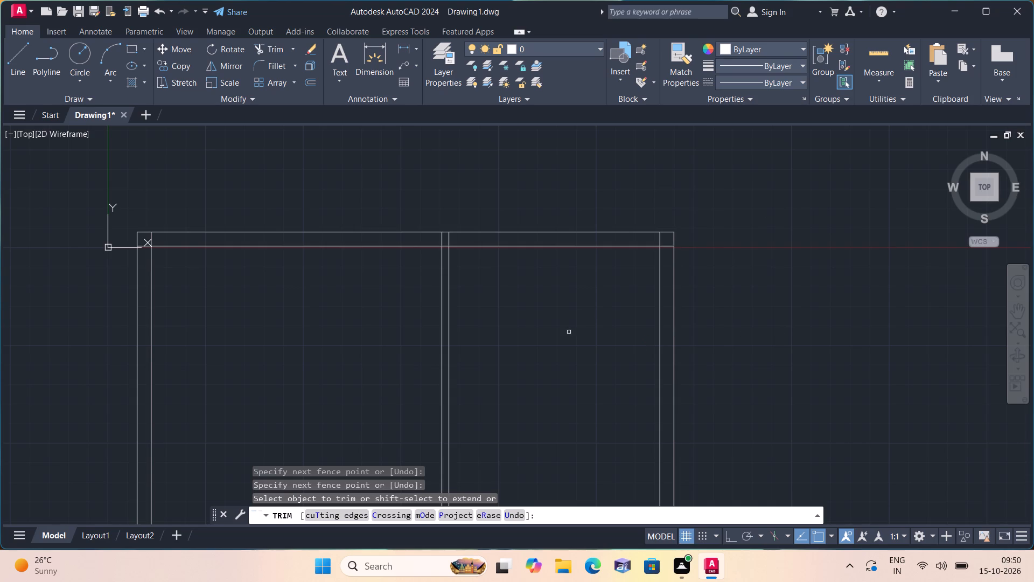
Trim the upper horizontal line of the top wall over both rooms, between the vertical walls.
scroll(488, 252, up, 1)
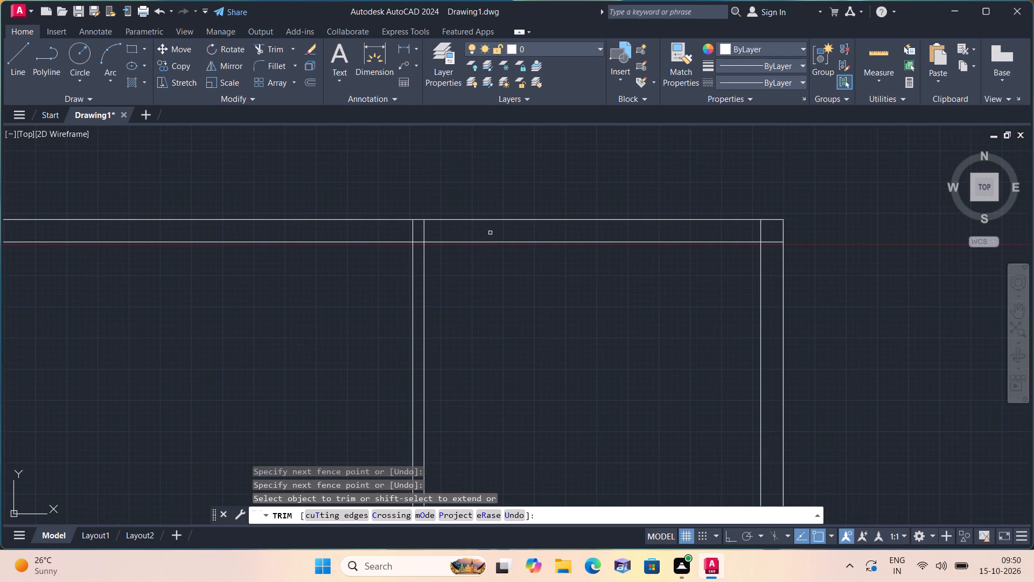
click(493, 226)
scroll(462, 181, down, 3)
click(461, 181)
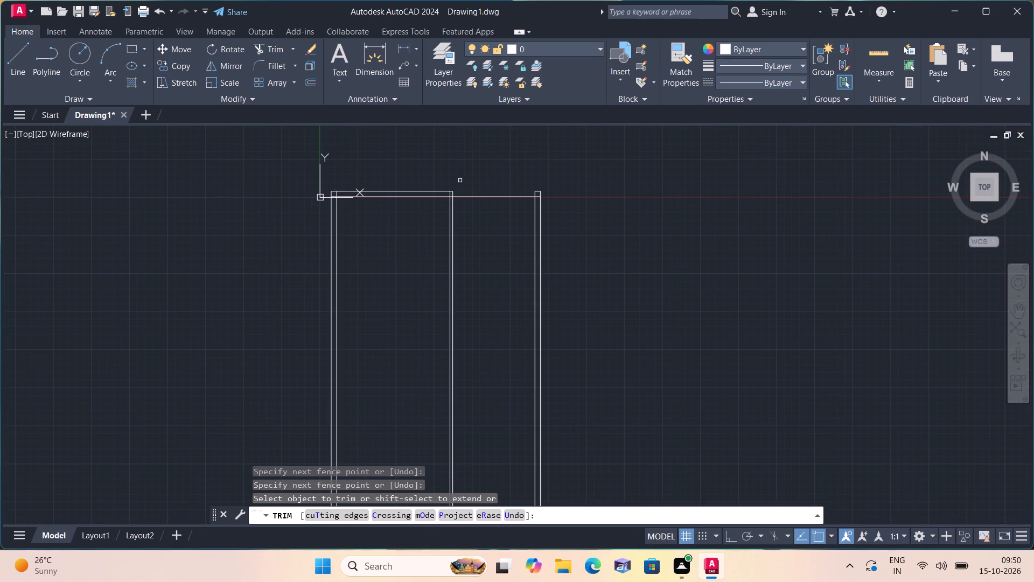
click(444, 190)
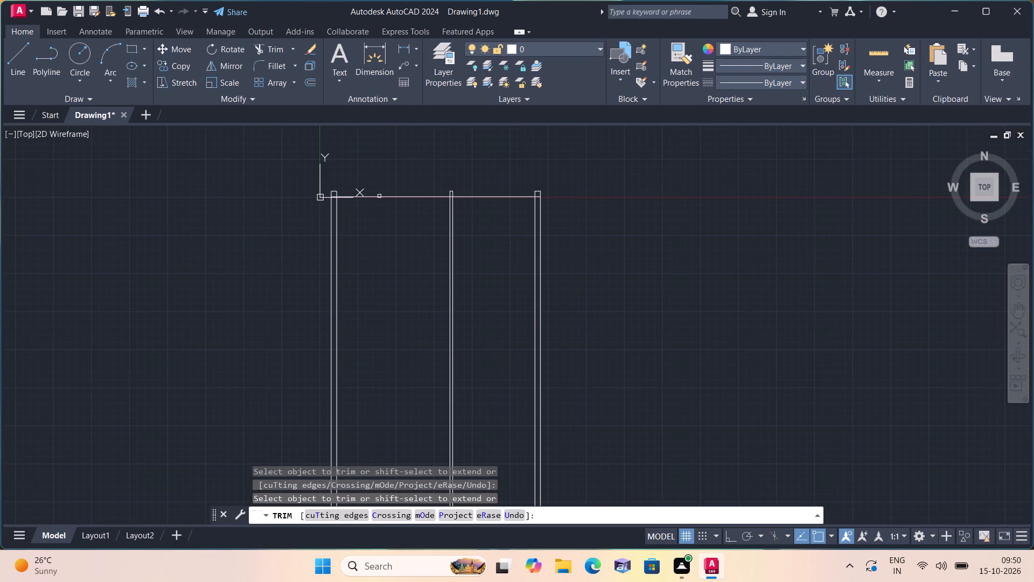
Trim the remaining pieces of the upper horizontal line above the outer left wall, the partition and the outer right wall.
scroll(318, 189, up, 4)
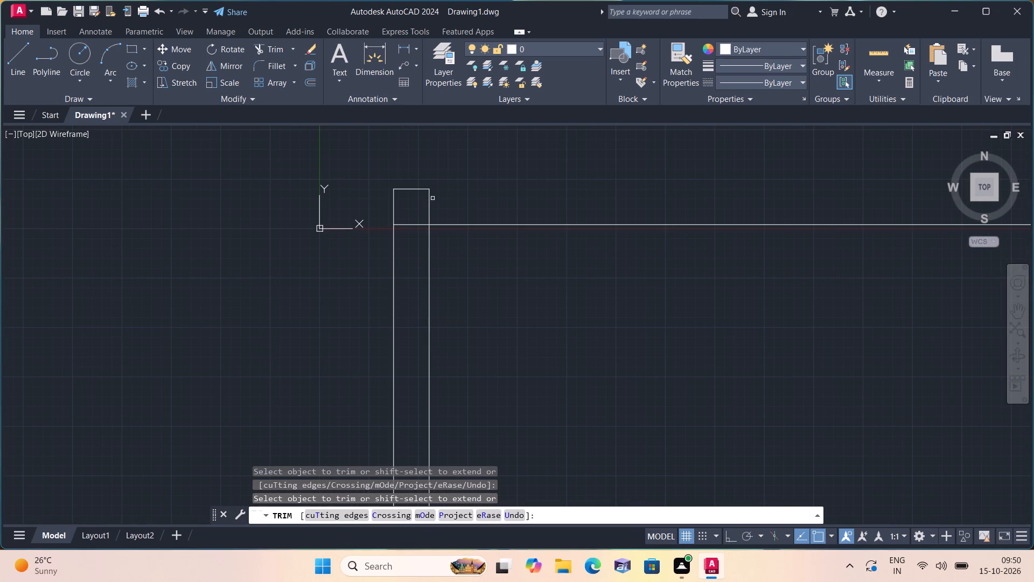
click(418, 191)
click(417, 177)
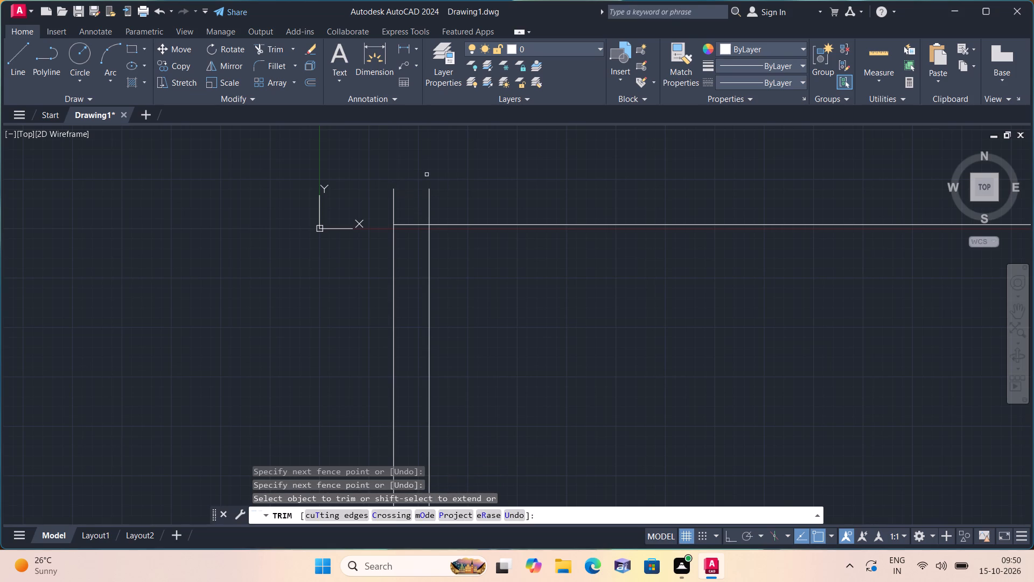
middle_drag(450, 196, 470, 335)
scroll(450, 196, down, 1)
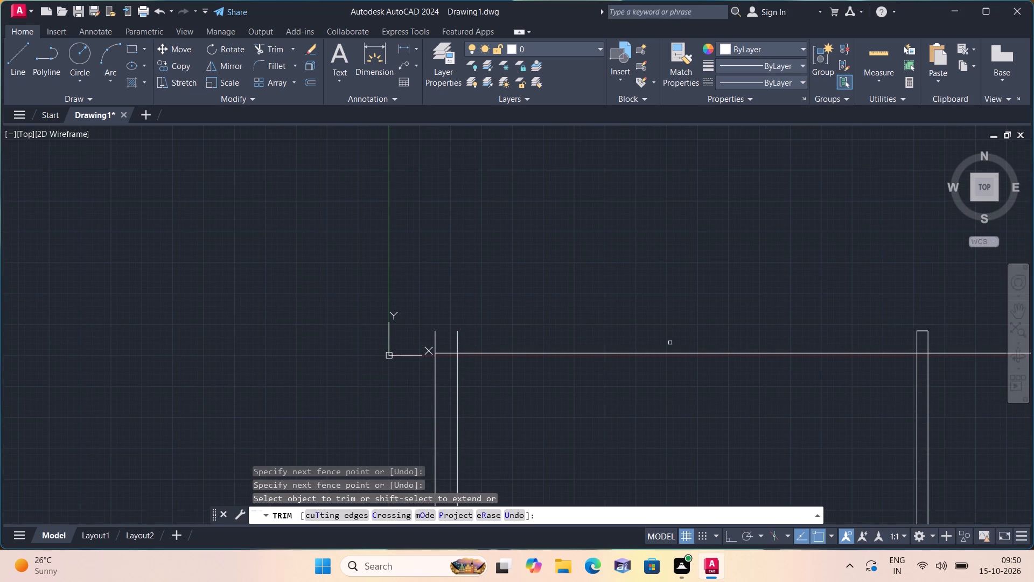
middle_drag(655, 340, 492, 327)
scroll(649, 306, down, 1)
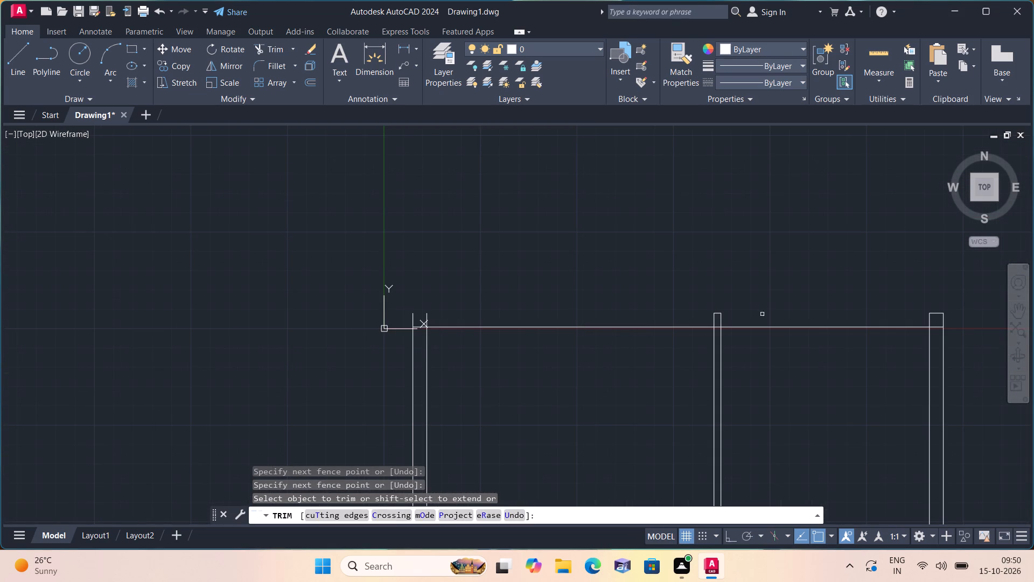
scroll(705, 324, up, 2)
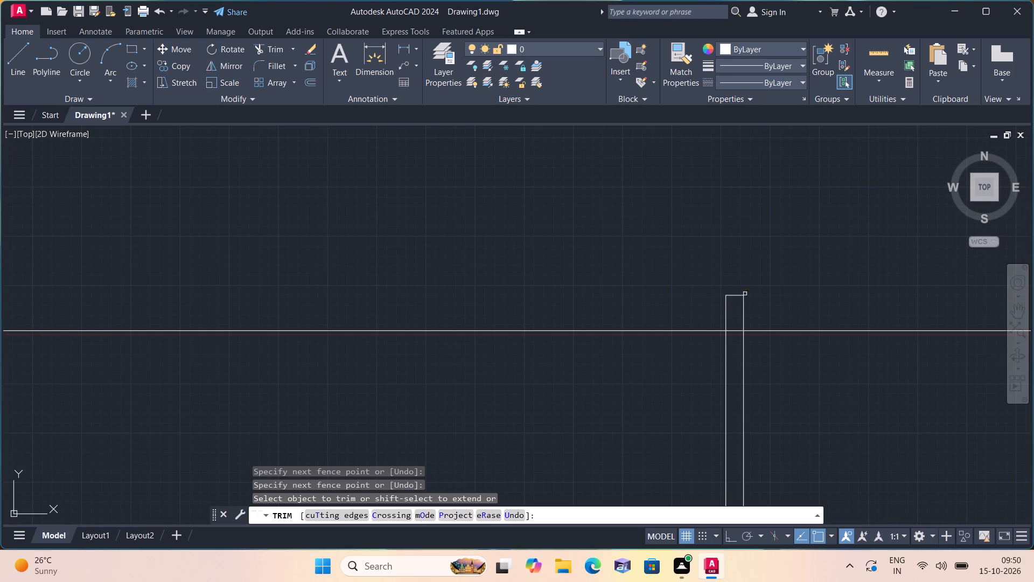
click(742, 294)
scroll(742, 294, down, 3)
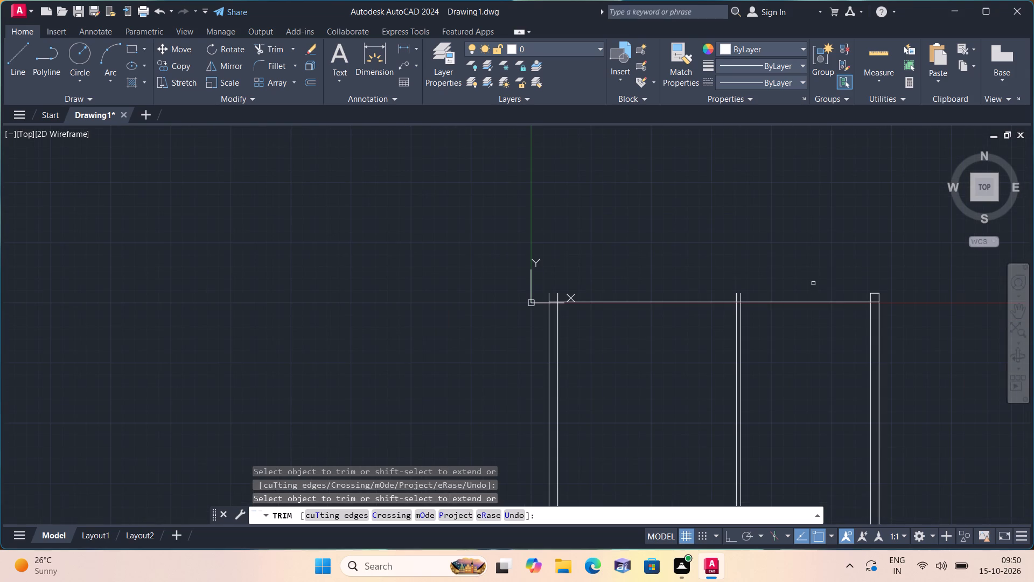
middle_drag(812, 284, 729, 287)
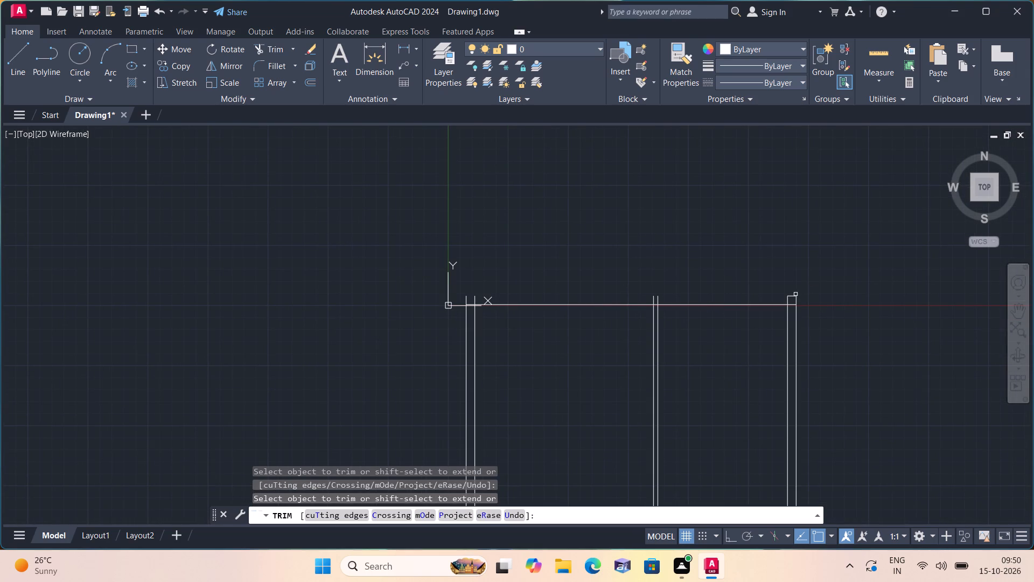
click(794, 296)
key(space)
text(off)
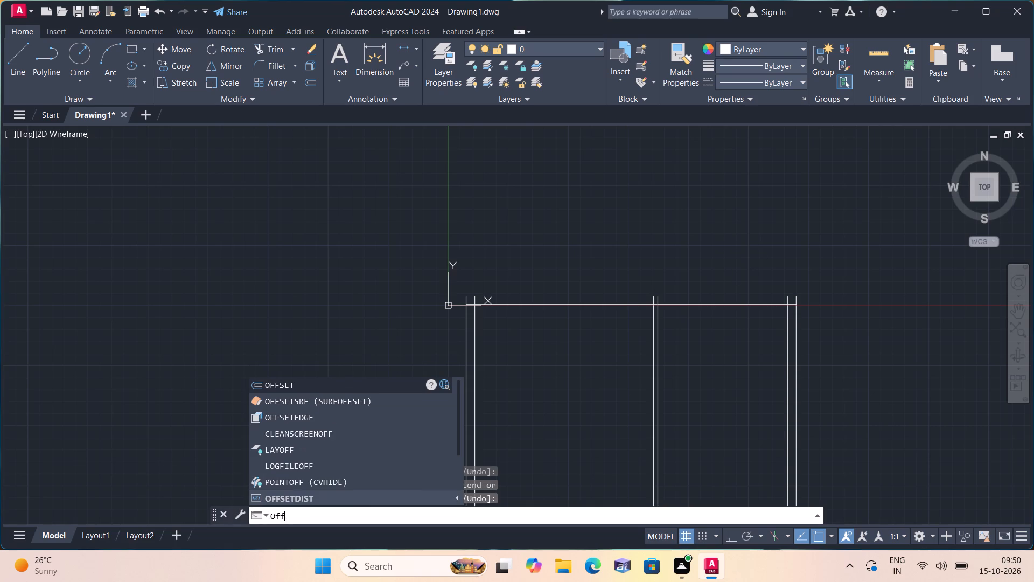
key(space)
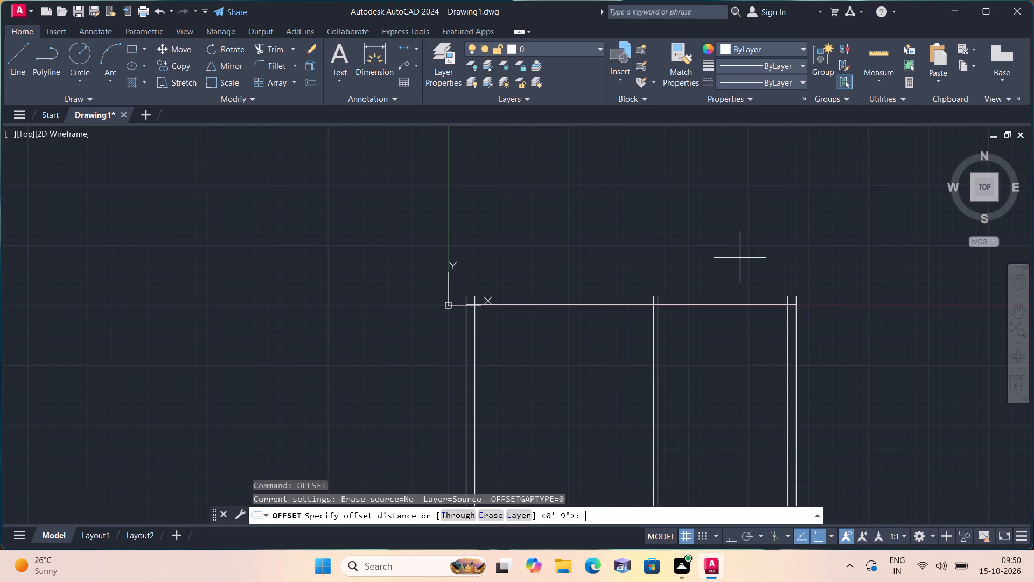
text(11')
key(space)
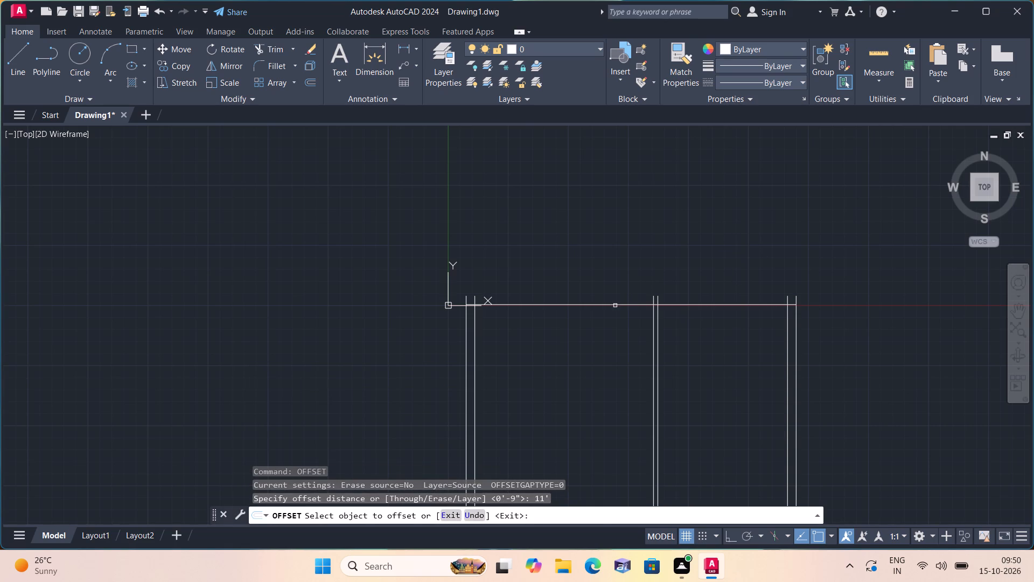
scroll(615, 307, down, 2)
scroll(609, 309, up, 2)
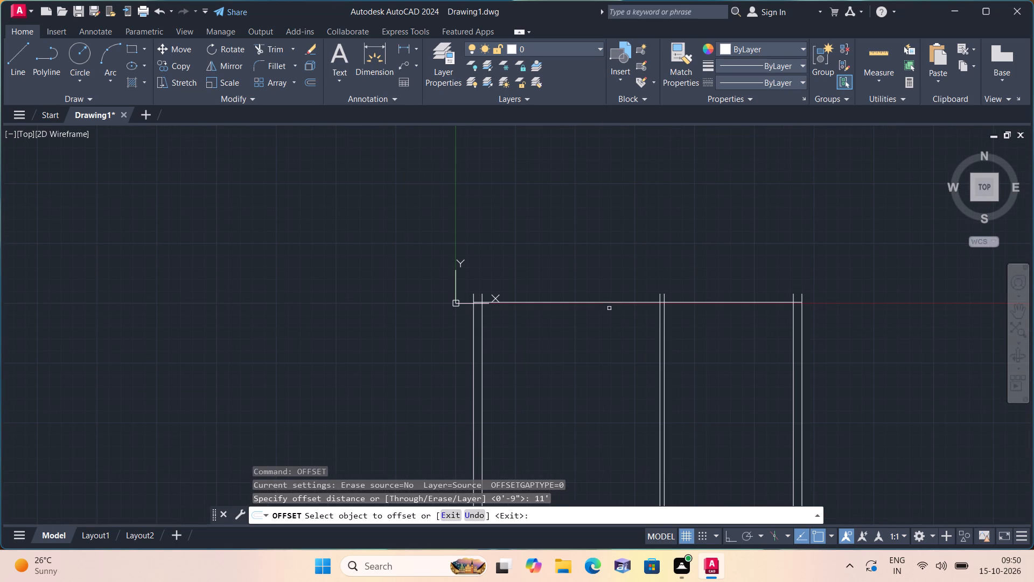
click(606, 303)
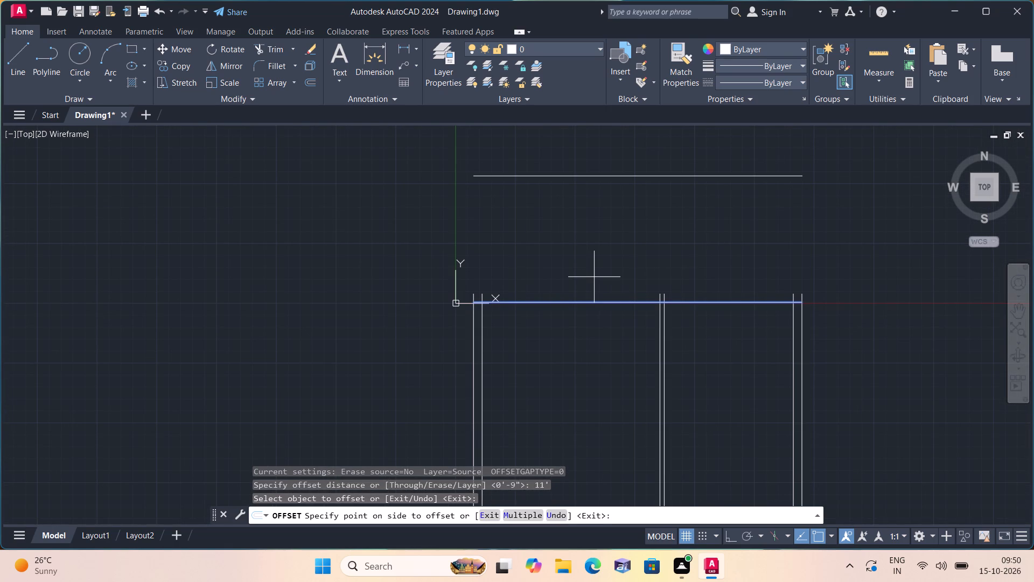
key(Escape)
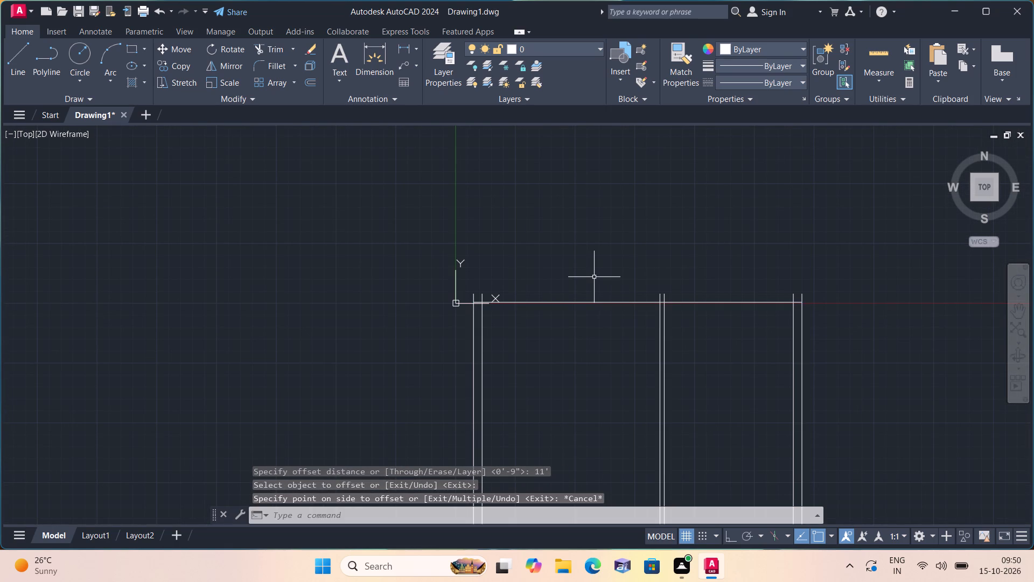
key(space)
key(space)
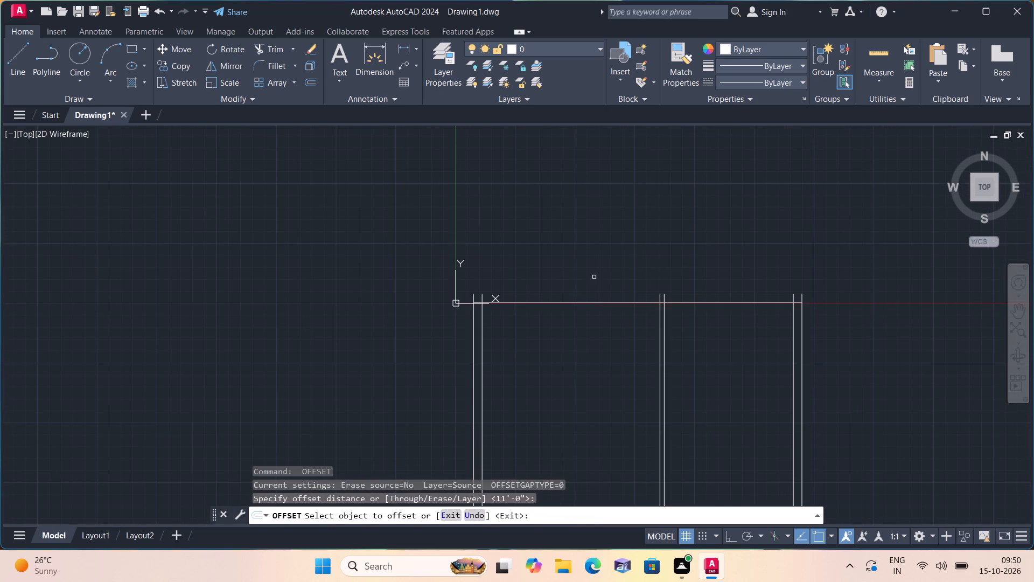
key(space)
Offset the remaining horizontal top wall line 4.5" upward to form a 4.5" top wall.
key(space)
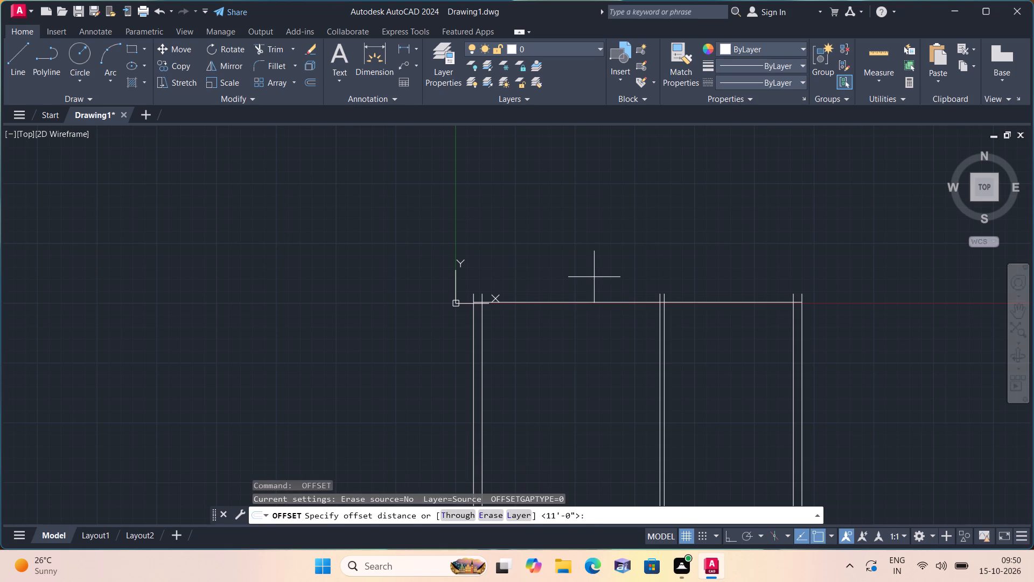
text(4.5")
key(space)
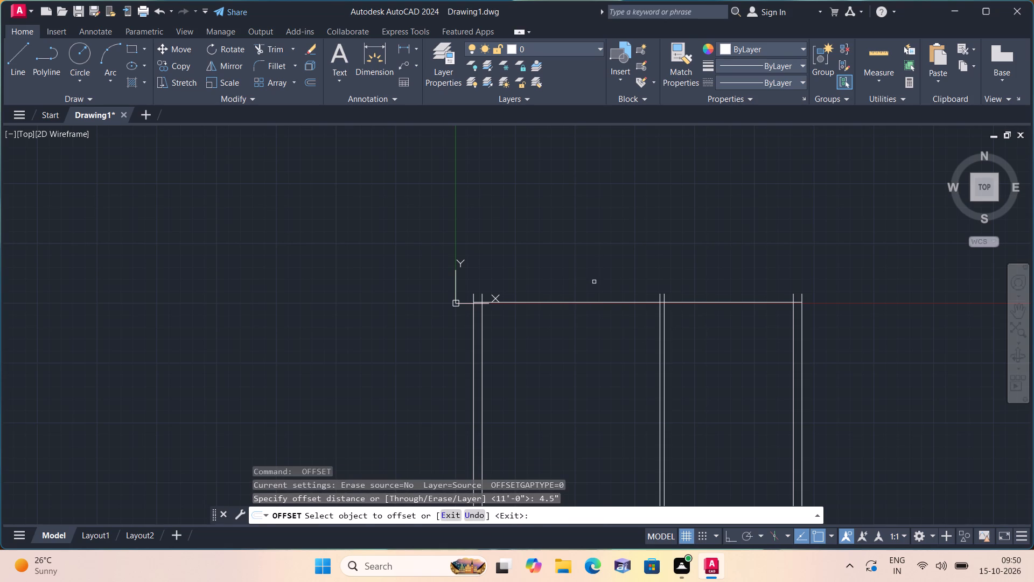
click(597, 301)
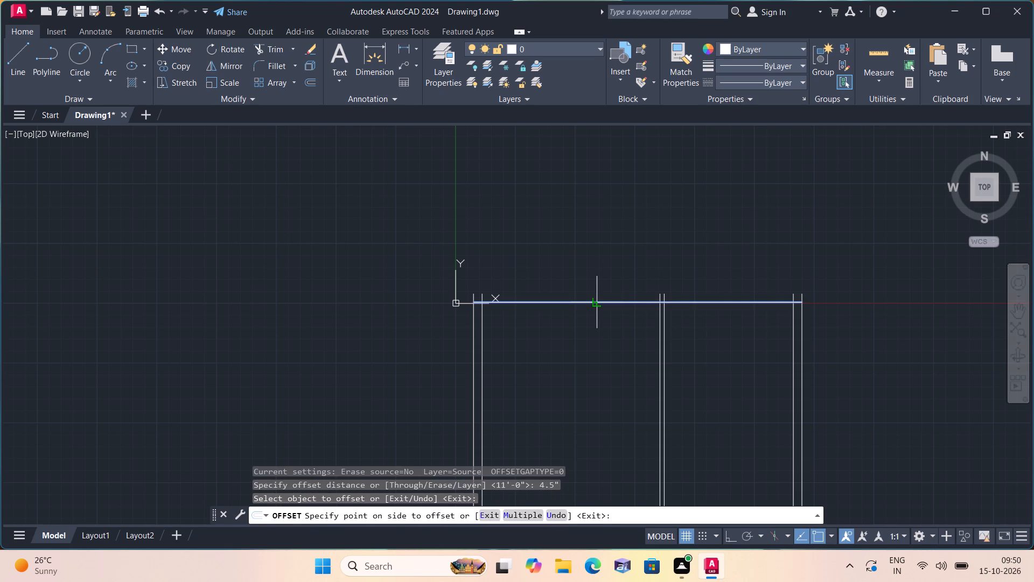
click(584, 271)
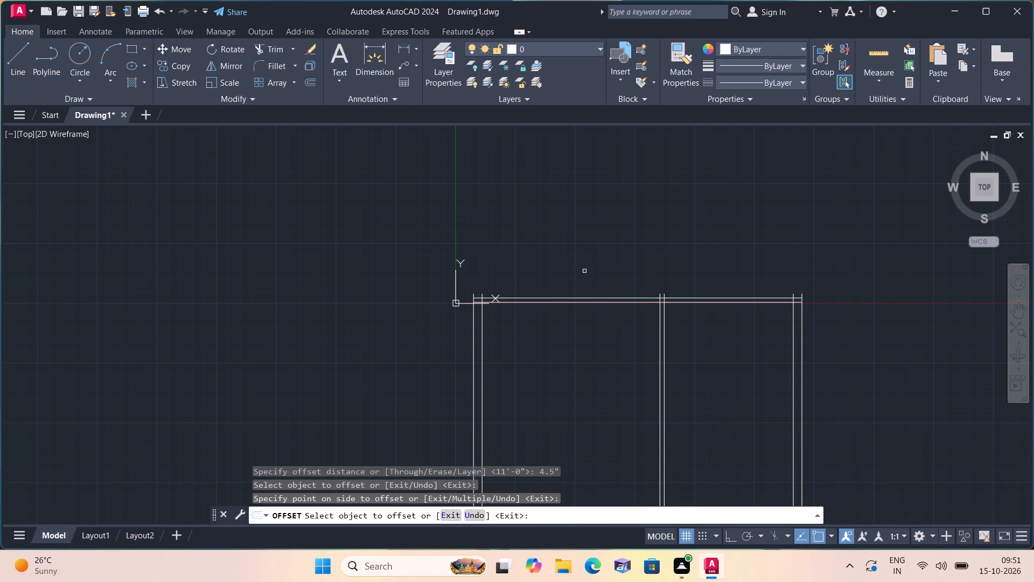
scroll(585, 282, down, 2)
scroll(586, 348, up, 2)
middle_drag(583, 347, 576, 339)
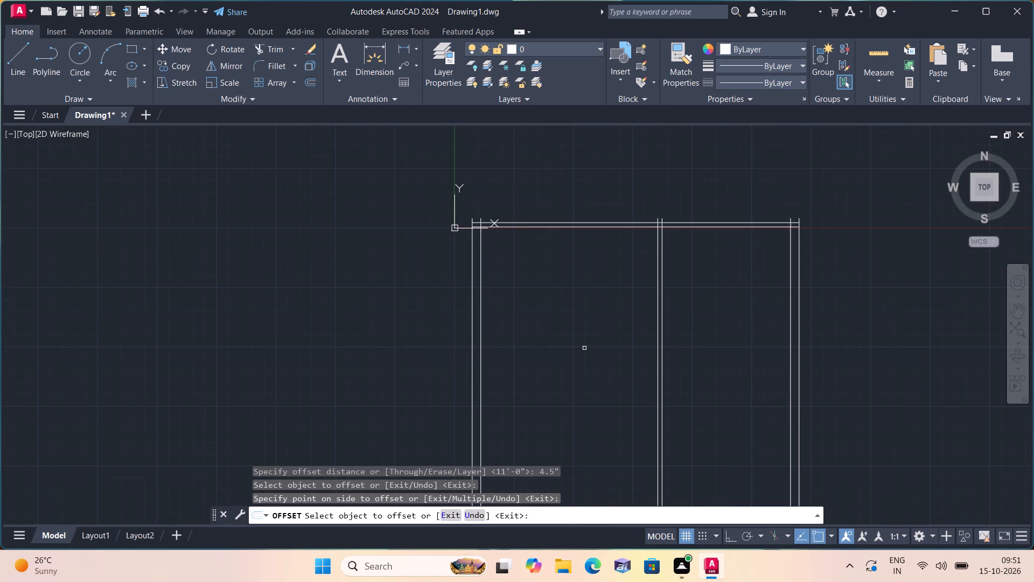
middle_drag(576, 339, 565, 288)
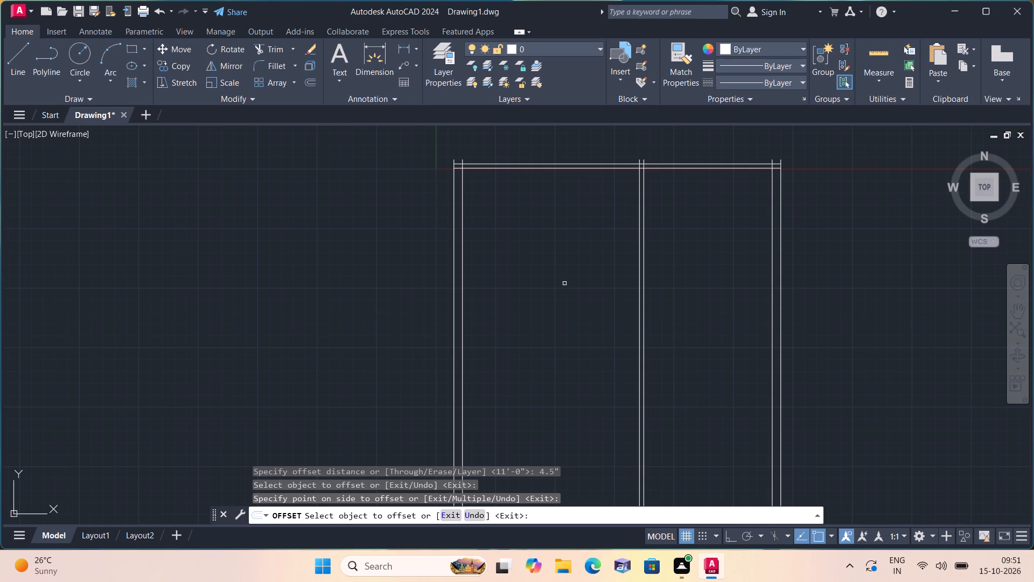
key(space)
Trim both vertical lines of the outer left wall where they extend above the new 4.5" top wall.
text(trim)
key(space)
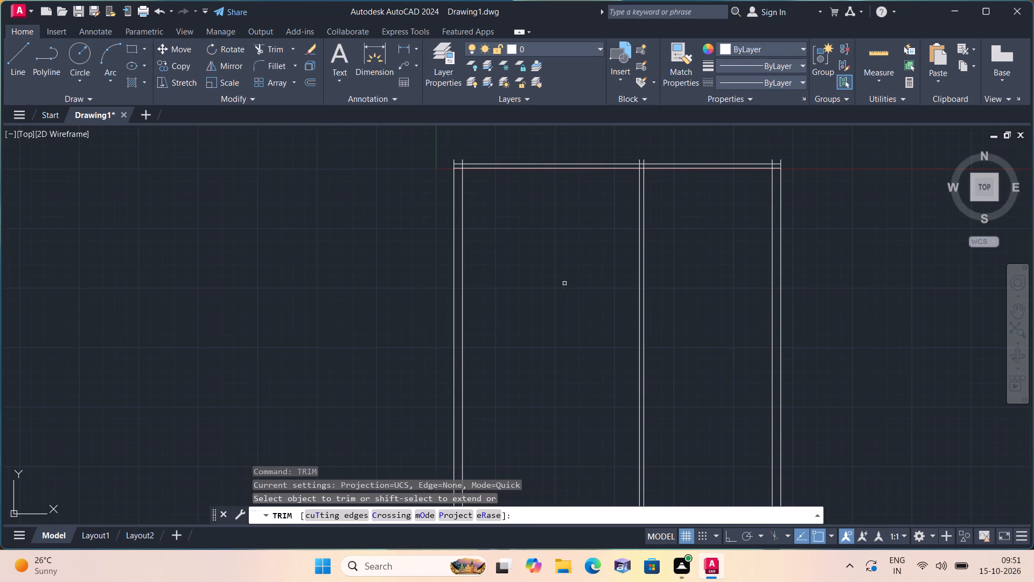
middle_drag(556, 273, 572, 350)
scroll(480, 245, up, 4)
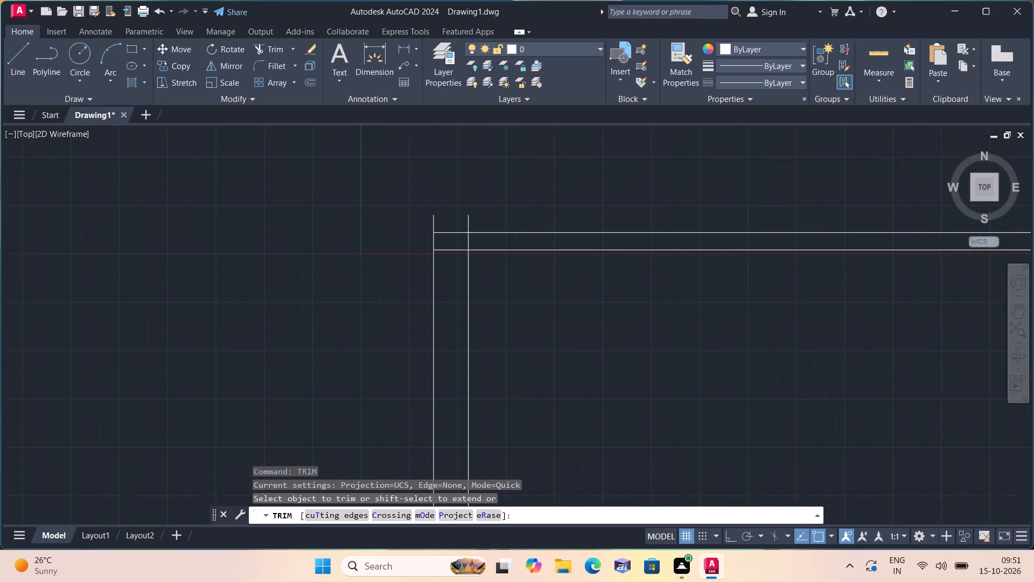
click(565, 218)
click(388, 229)
Trim the vertical lines of the outer right wall and the partition where they extend above the 4.5" top wall.
scroll(353, 249, down, 2)
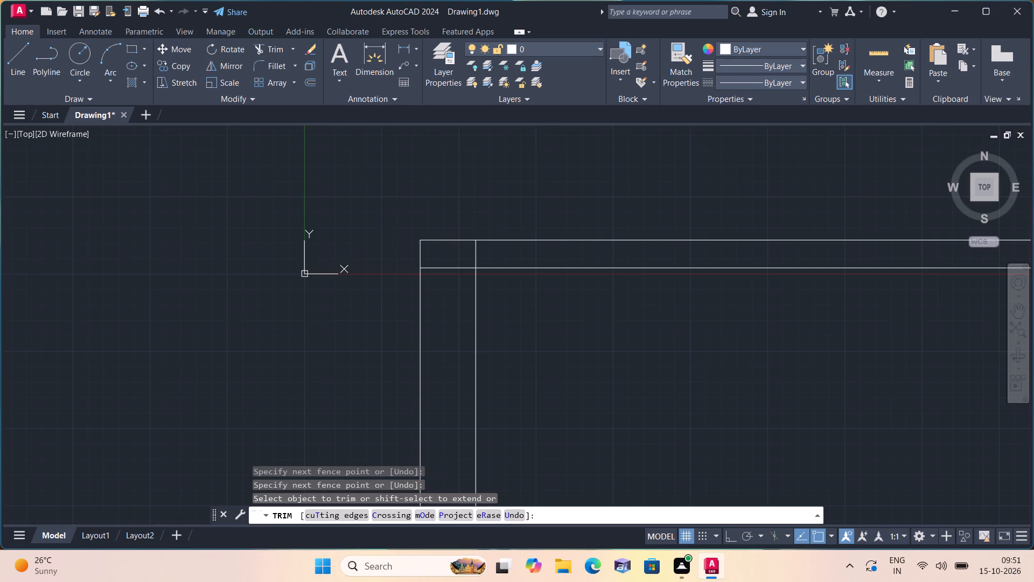
scroll(335, 250, down, 2)
scroll(642, 224, up, 3)
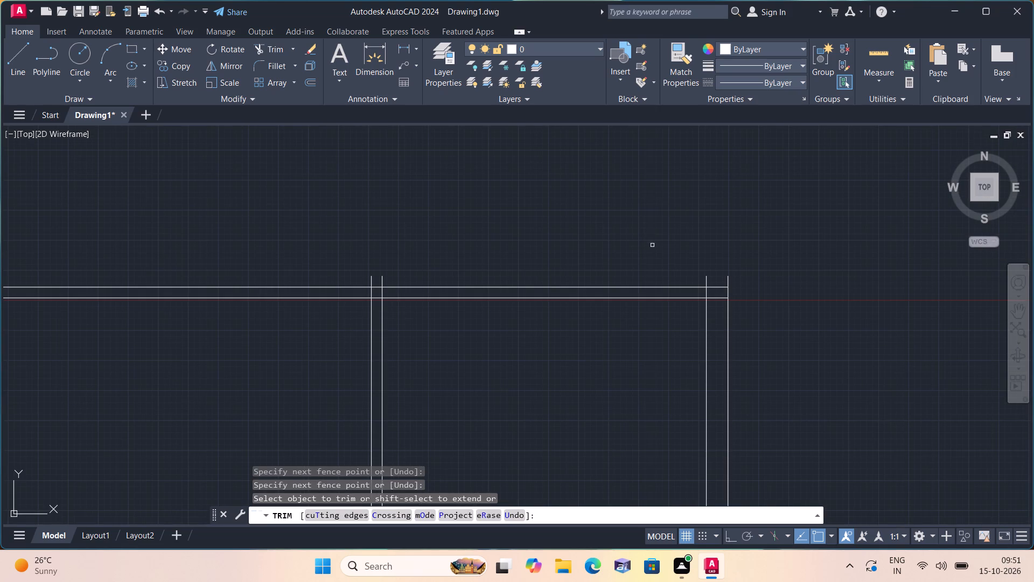
click(686, 272)
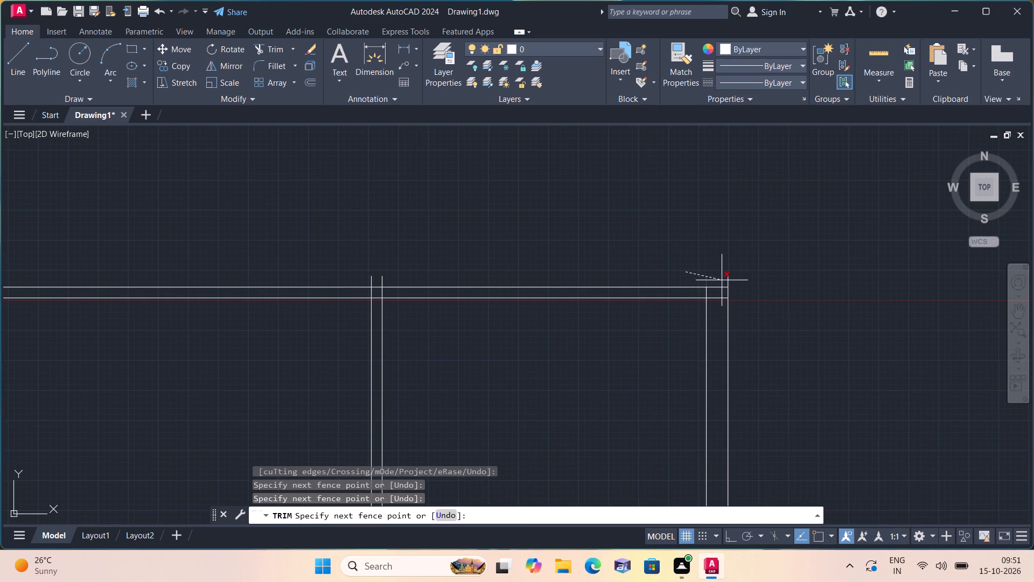
click(741, 281)
click(729, 281)
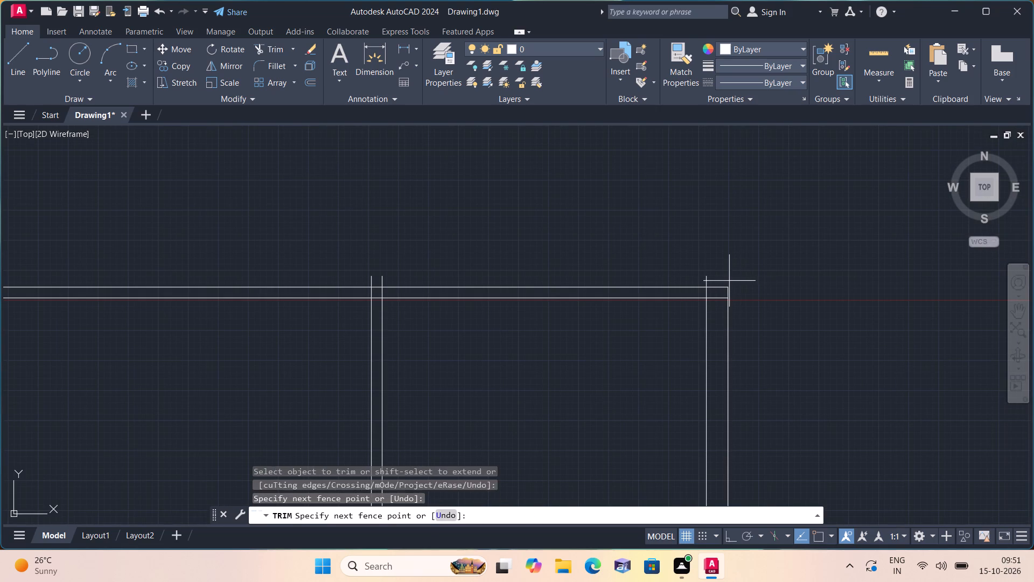
click(537, 276)
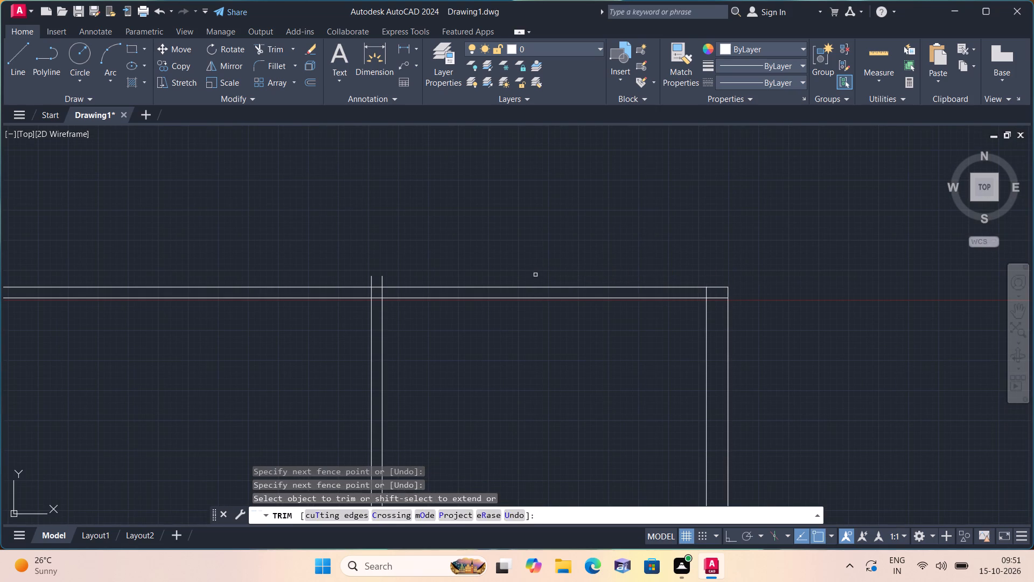
click(503, 274)
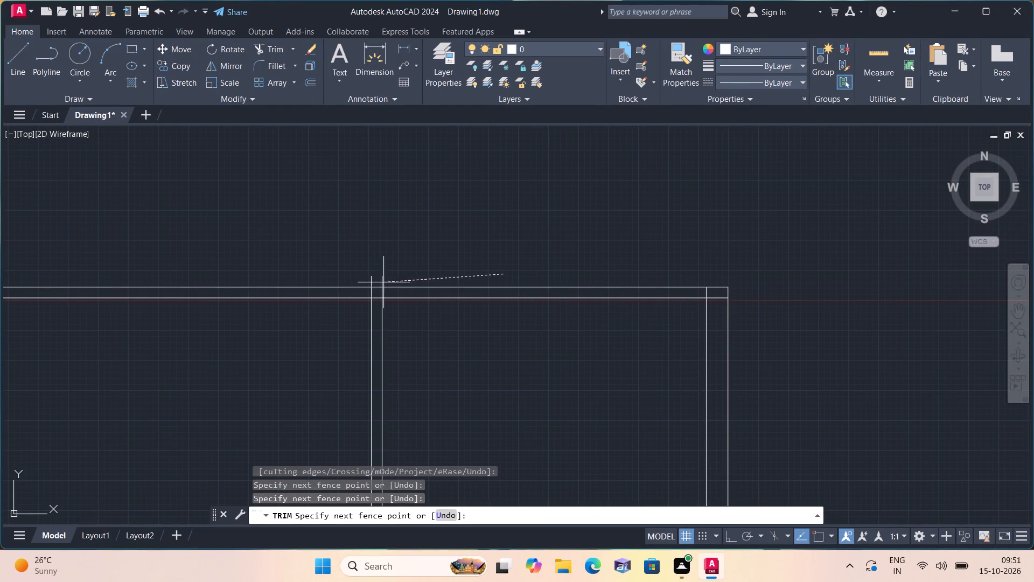
click(338, 281)
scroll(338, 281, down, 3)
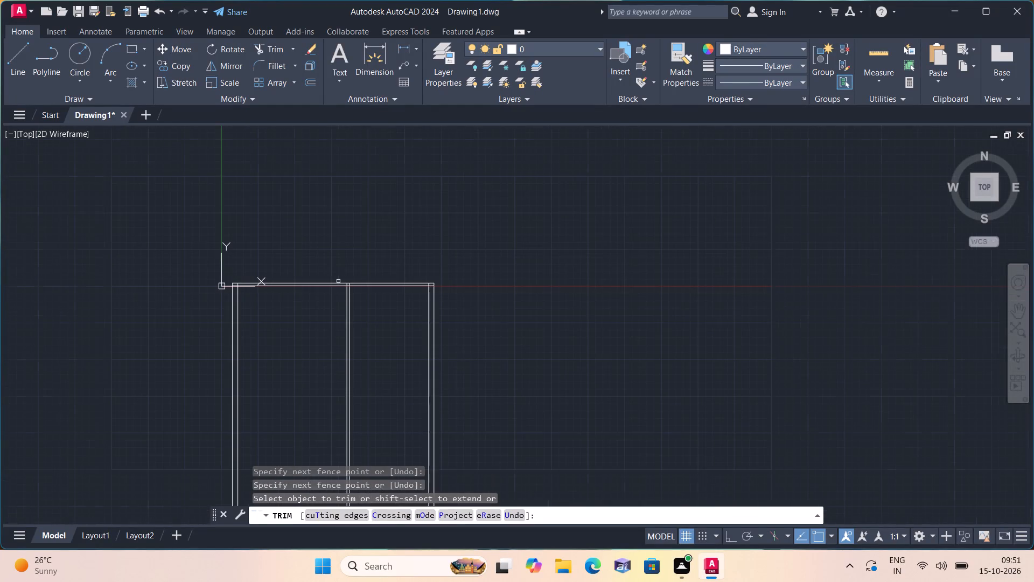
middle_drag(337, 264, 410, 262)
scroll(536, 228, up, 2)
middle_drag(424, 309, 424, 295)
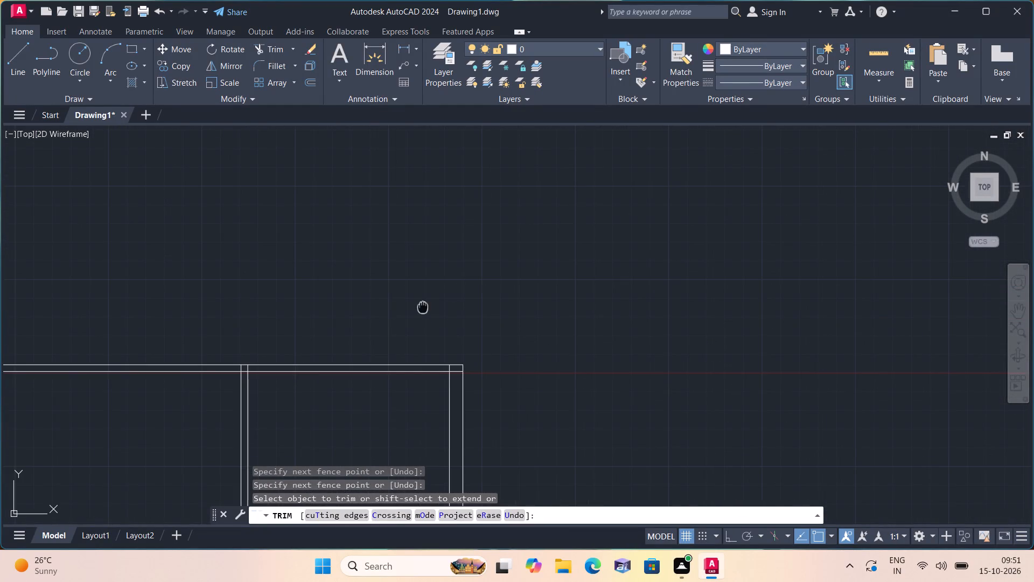
Offset the lower line of the top wall 11' downward across the plan.
middle_drag(424, 295, 586, 224)
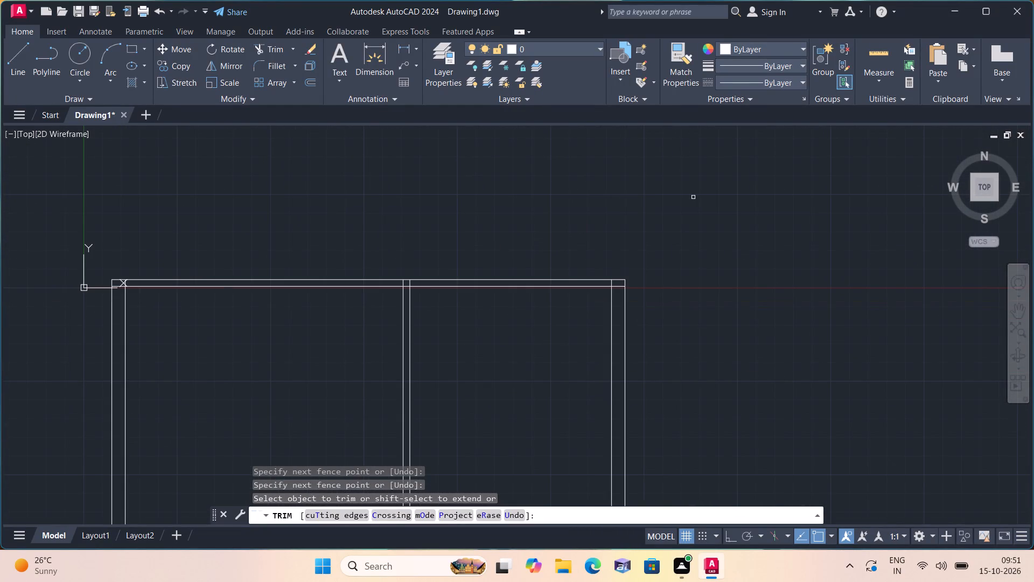
key(space)
text(o)
text(ff)
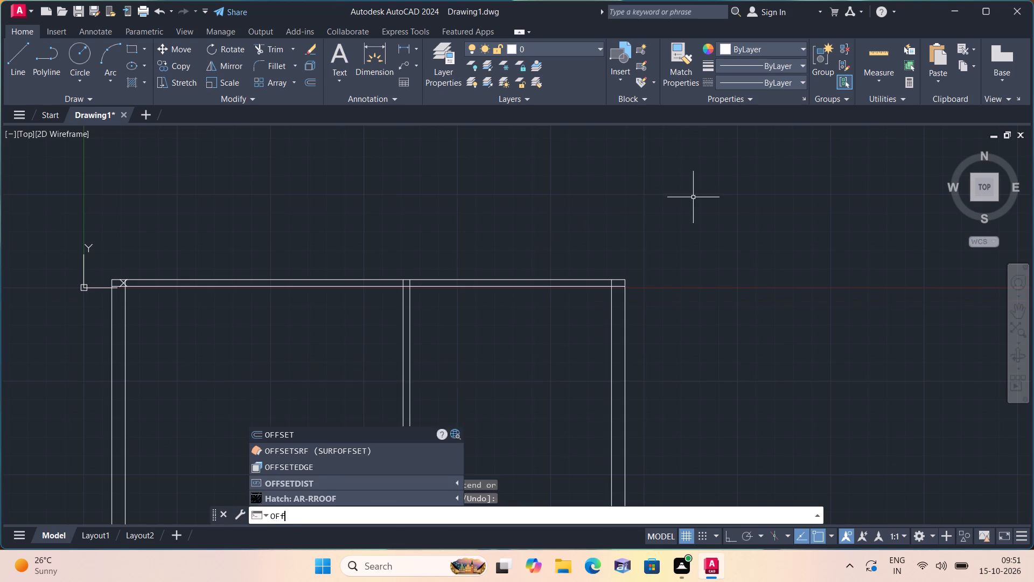
key(space)
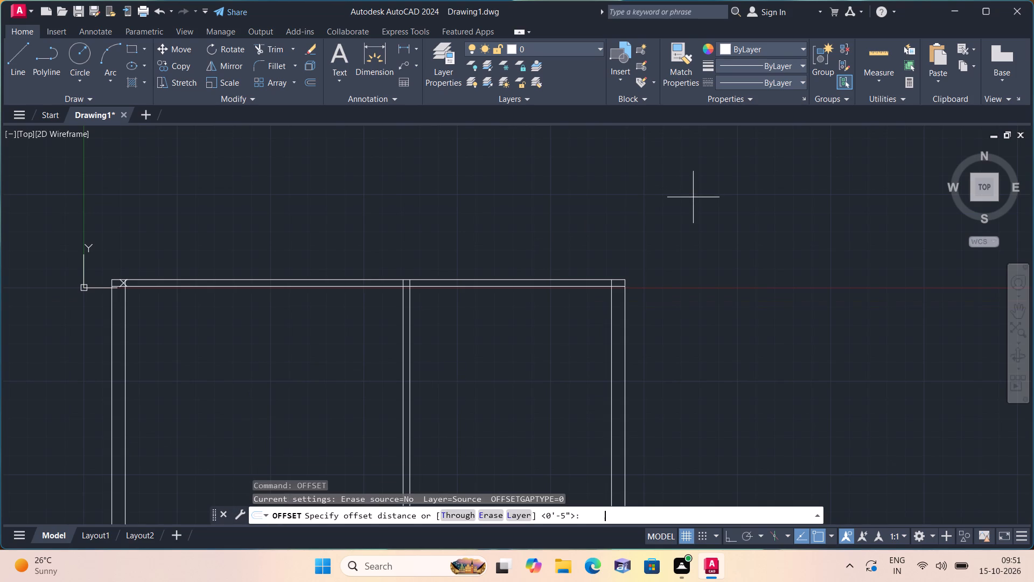
text(11')
key(space)
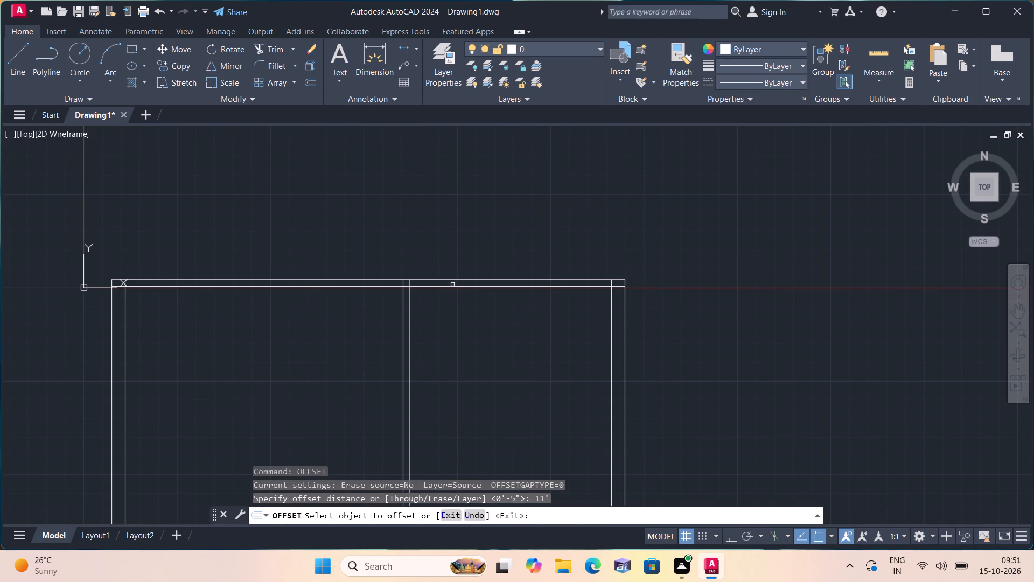
click(449, 287)
click(472, 350)
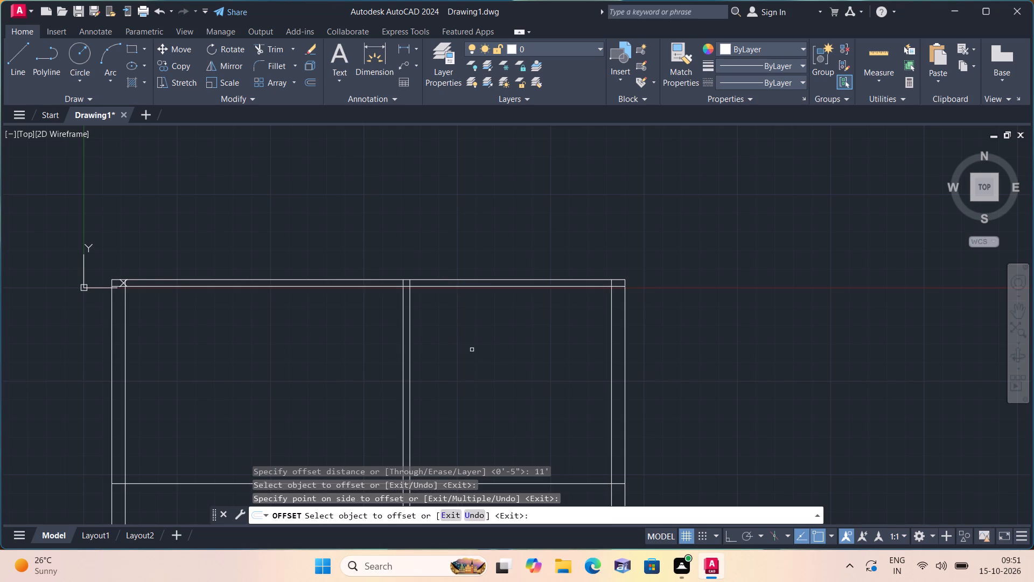
middle_drag(466, 342, 461, 212)
scroll(456, 327, down, 1)
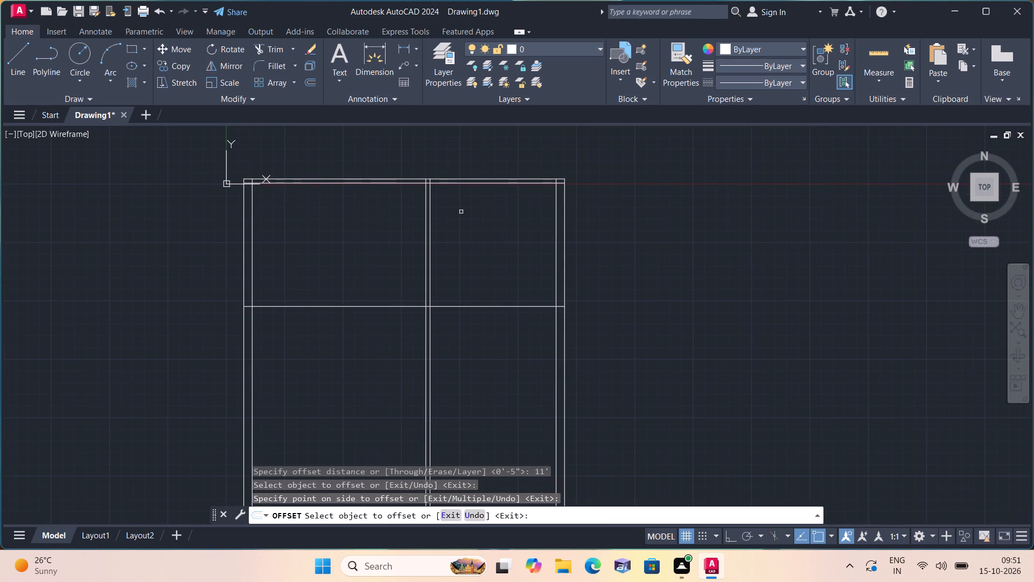
key(space)
Offset the new horizontal line 4.5" downward to form a 4.5" cross wall.
key(space)
text(4.5")
key(space)
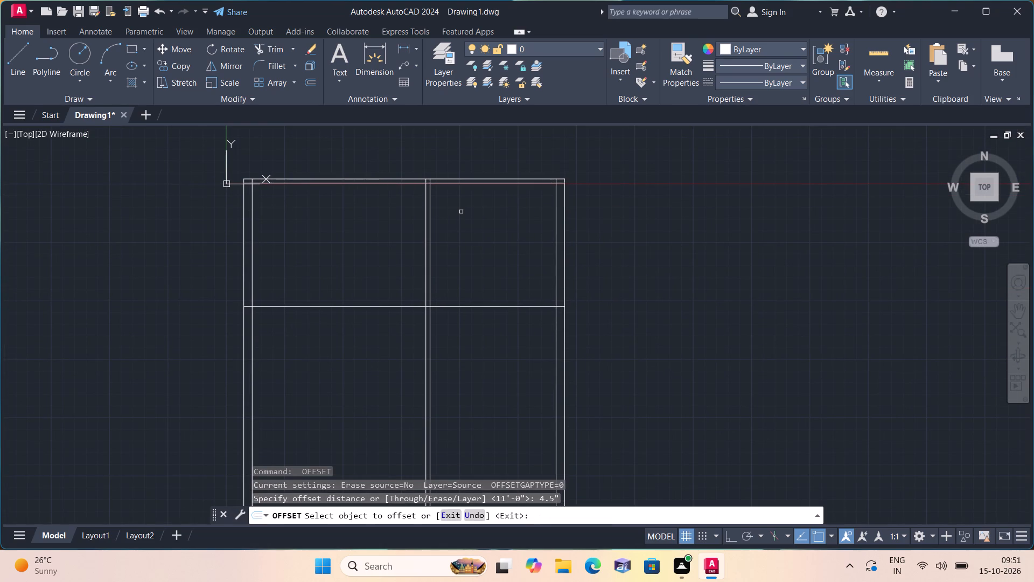
click(462, 306)
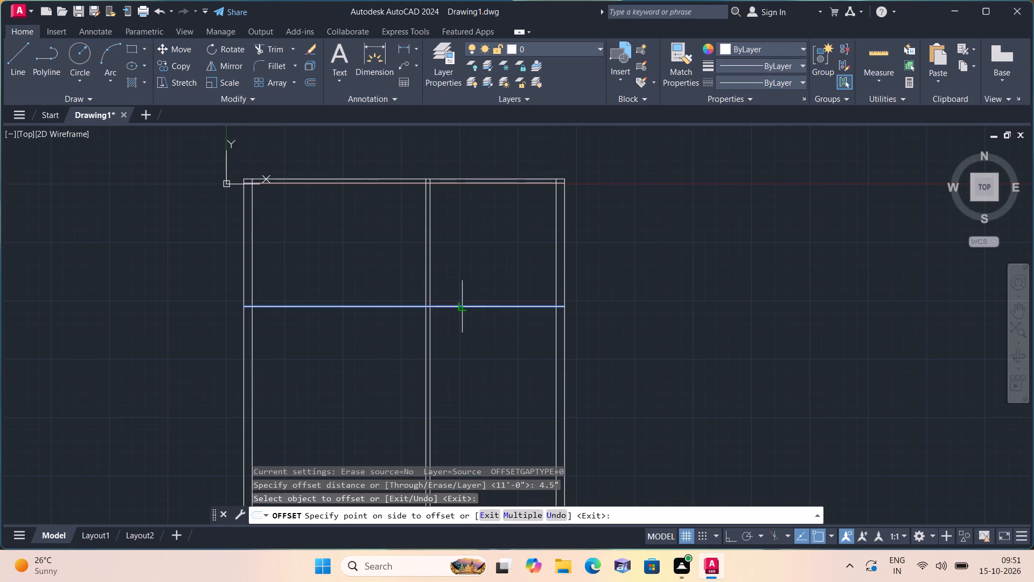
click(462, 330)
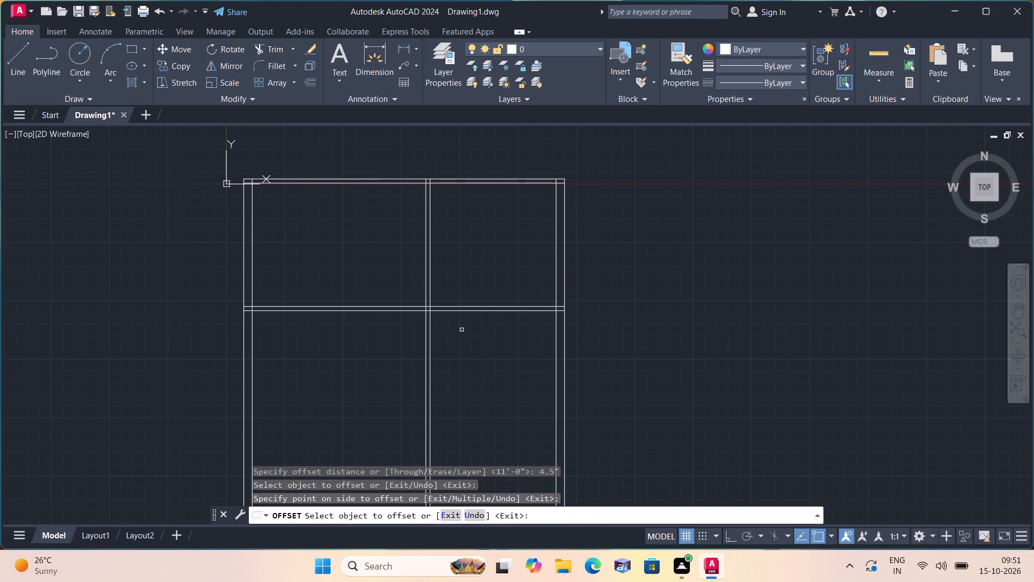
key(space)
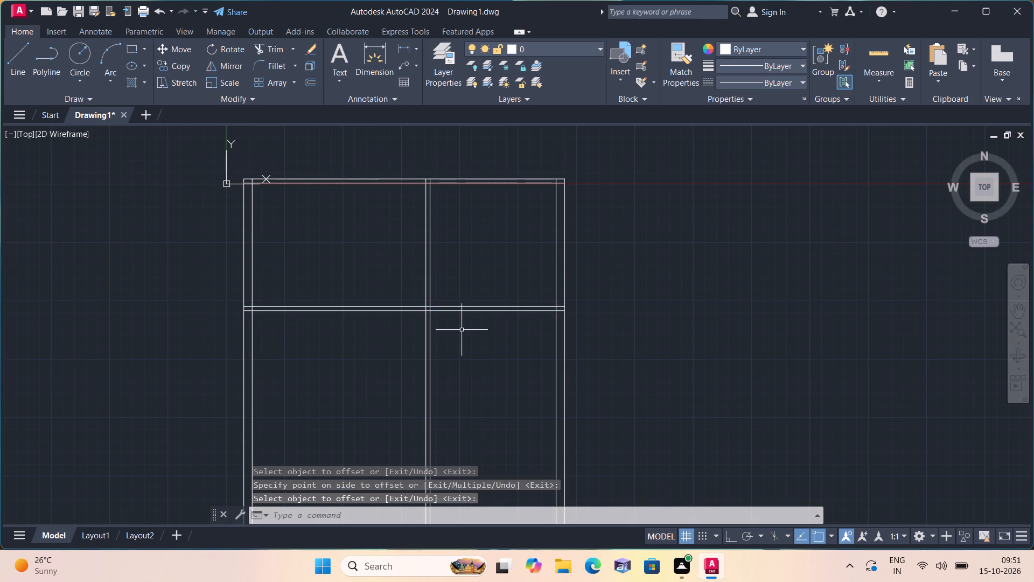
Offset the lower line of the top wall 16'6" downward.
key(space)
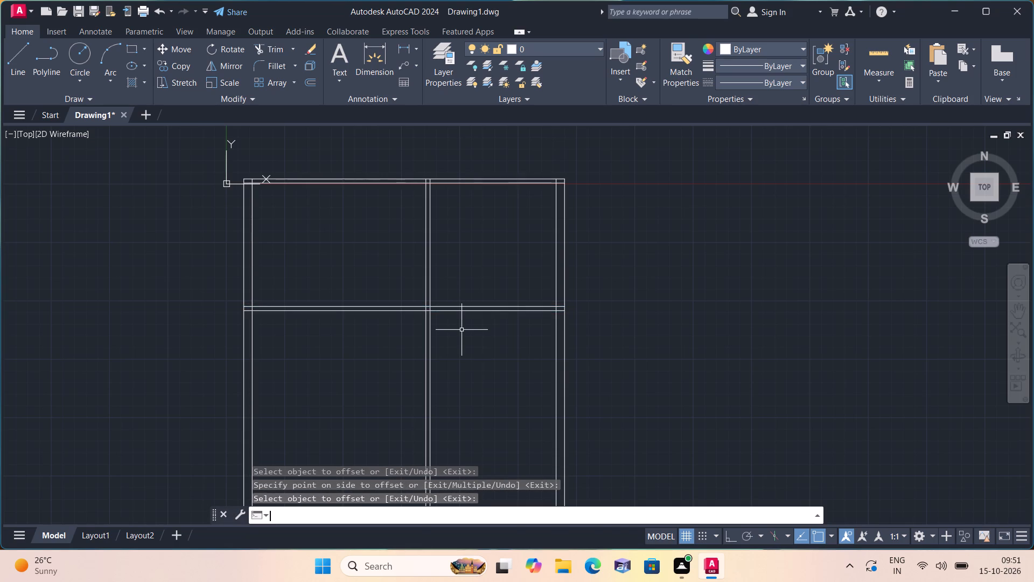
text(16'6")
key(space)
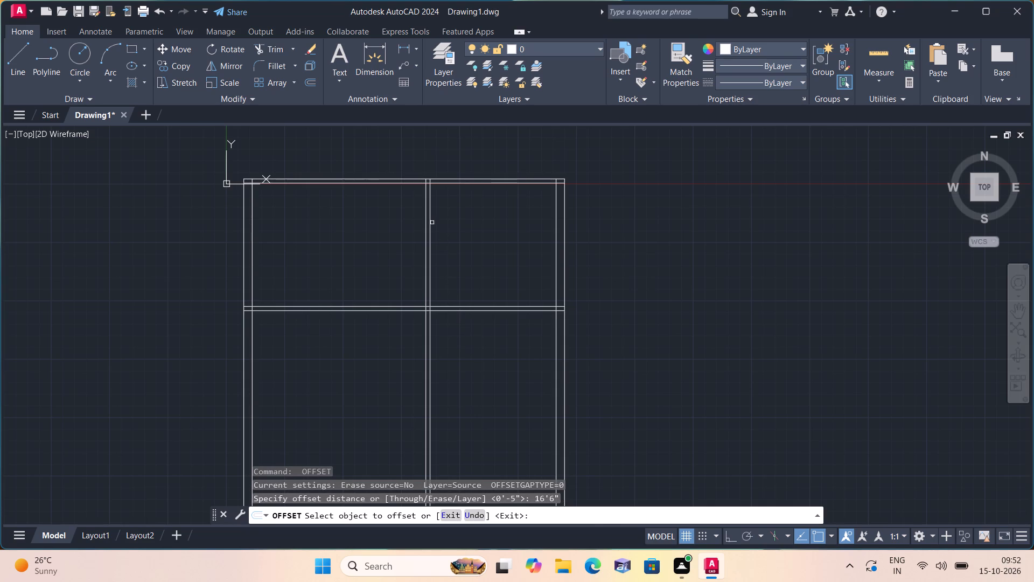
click(447, 184)
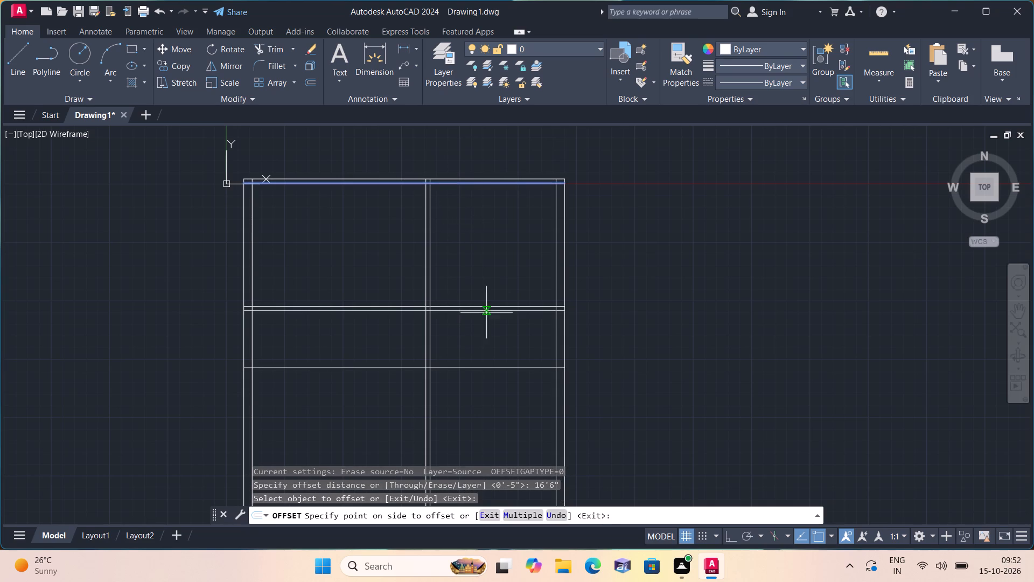
click(491, 337)
key(space)
Offset the lowest horizontal line 9" downward to form a 9" cross wall.
key(space)
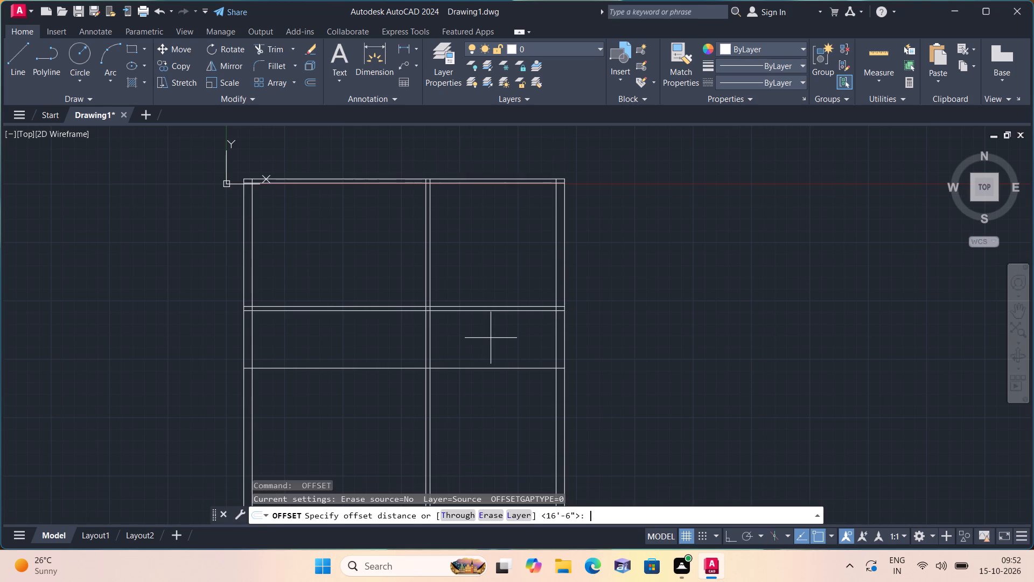
text(9")
key(space)
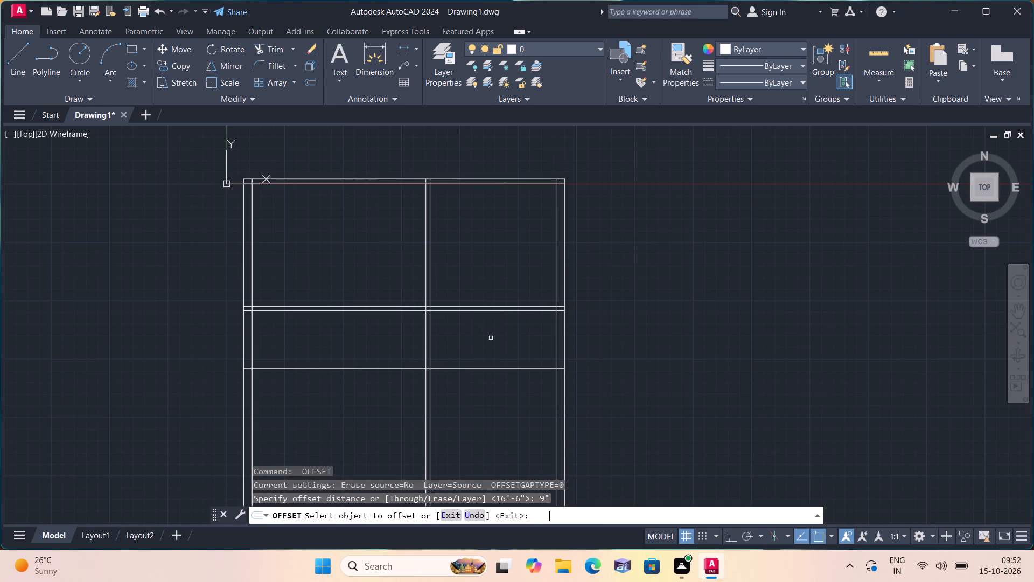
click(502, 368)
click(500, 412)
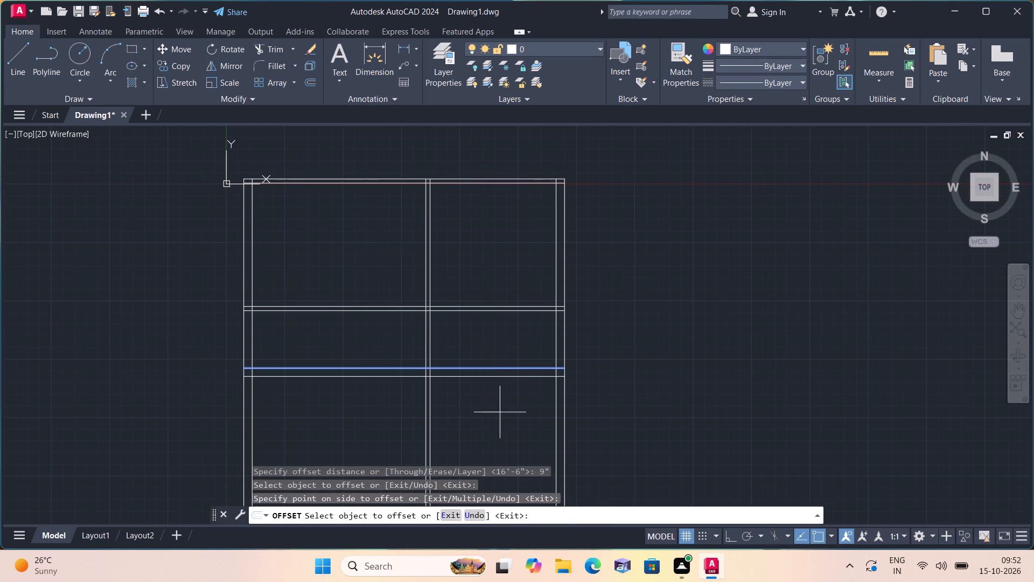
key(space)
Trim the 9" cross wall lines between the outer left wall and the partition, and the 4.5" cross wall lines between the partition and the outer right wall.
text(trim)
key(space)
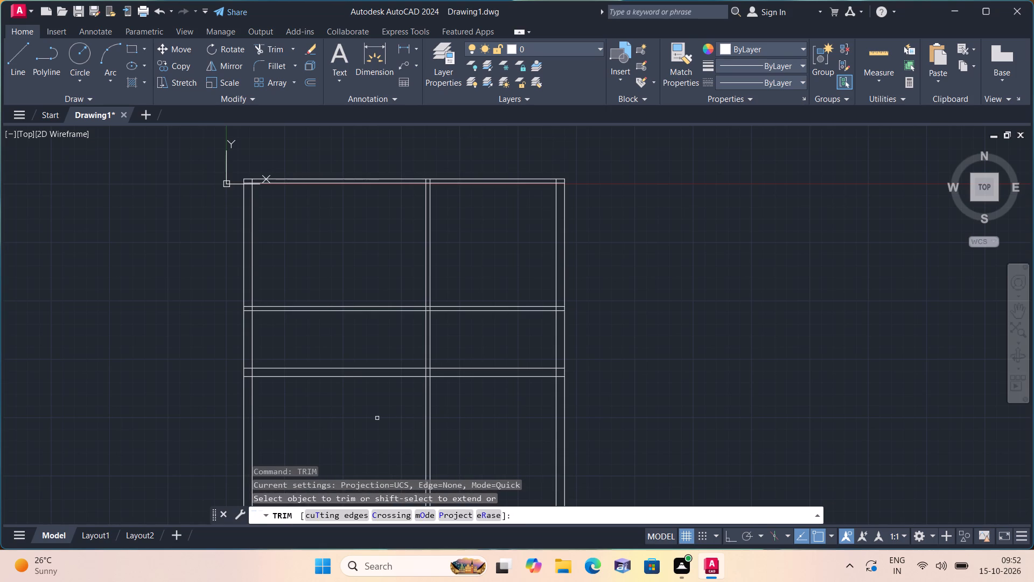
click(338, 411)
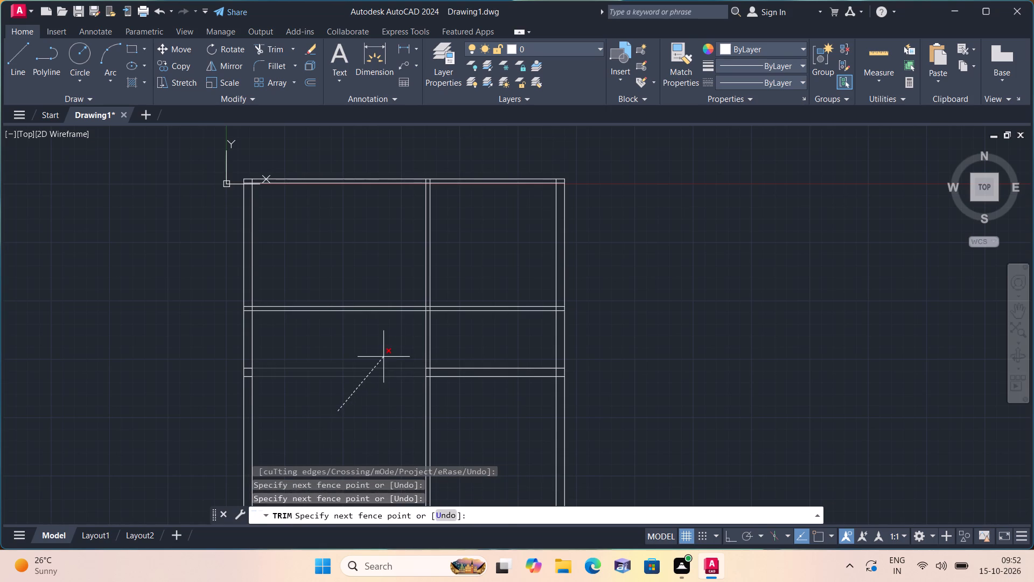
click(383, 357)
drag(467, 295, 486, 338)
Trim the leftover 9" cross wall pieces inside the outer left wall and the leftover 4.5" cross wall pieces inside the outer right wall.
scroll(258, 380, up, 3)
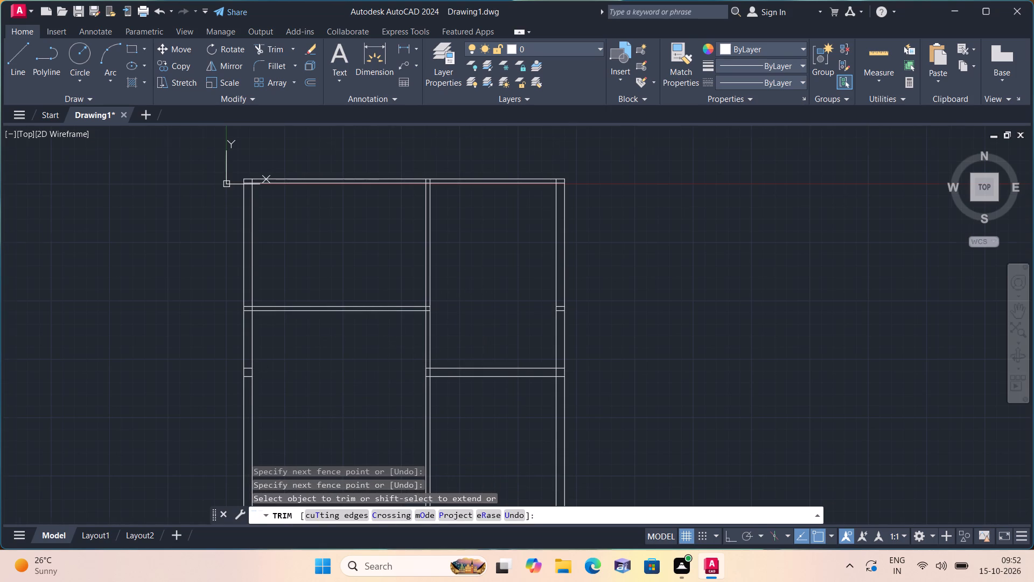
click(223, 344)
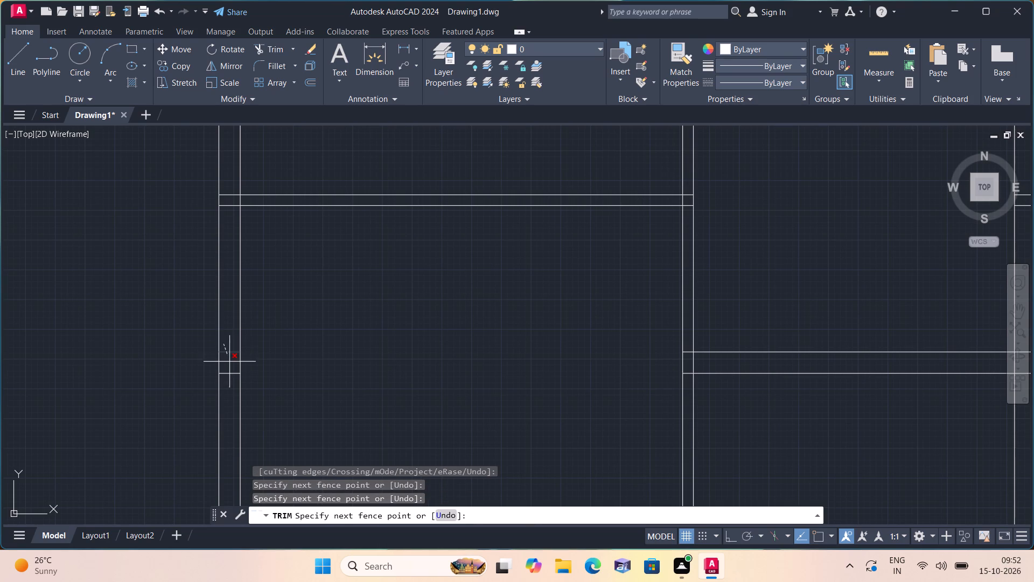
click(236, 384)
scroll(241, 384, down, 2)
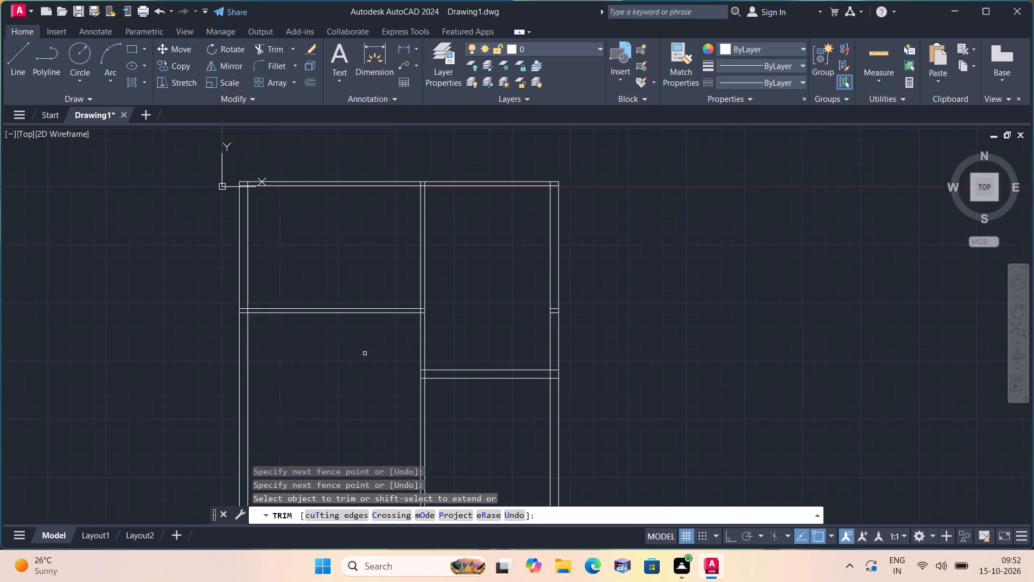
scroll(531, 306, up, 3)
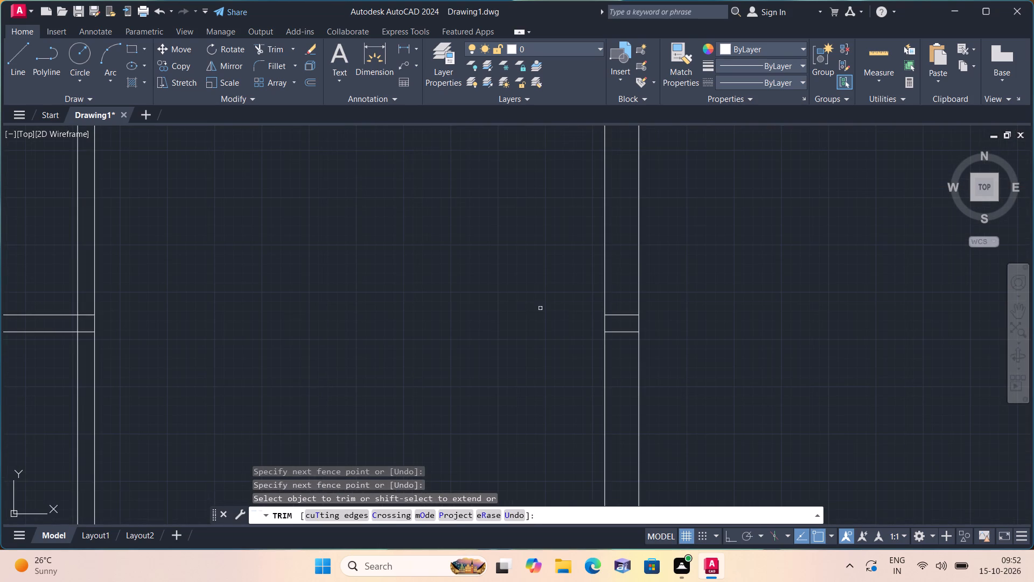
drag(617, 307, 623, 310)
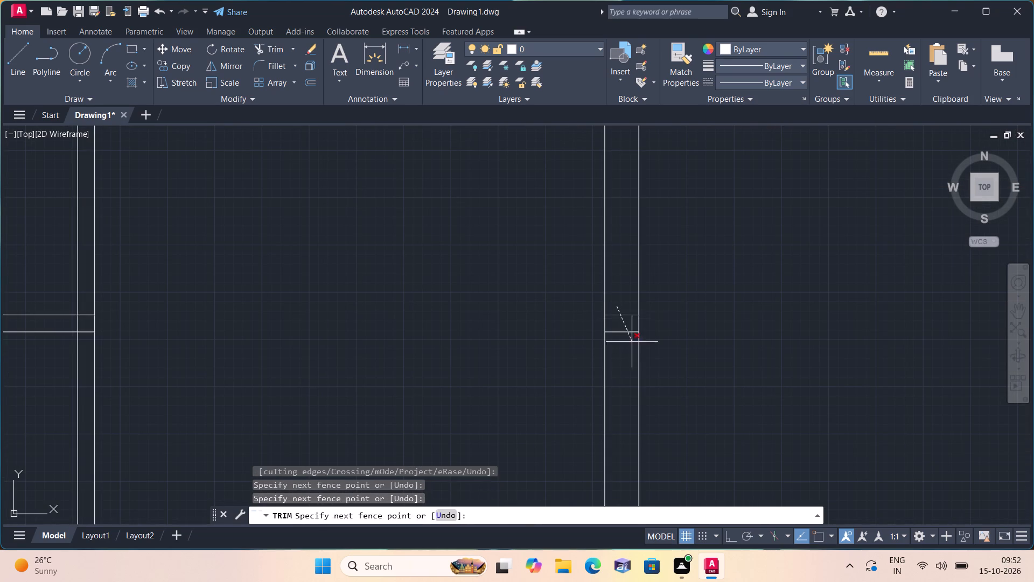
click(636, 352)
scroll(179, 368, down, 1)
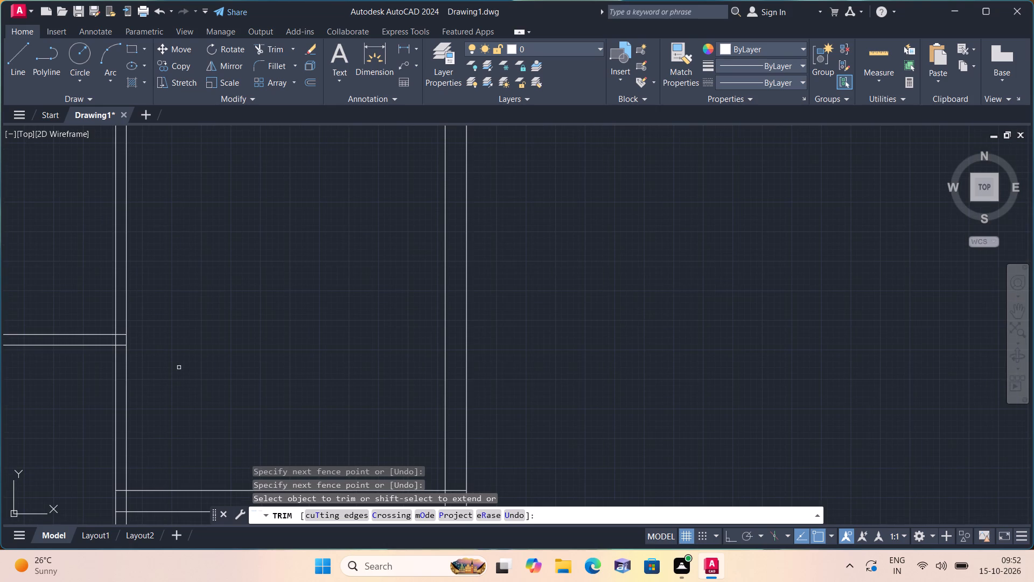
scroll(179, 368, down, 2)
middle_drag(186, 350, 280, 343)
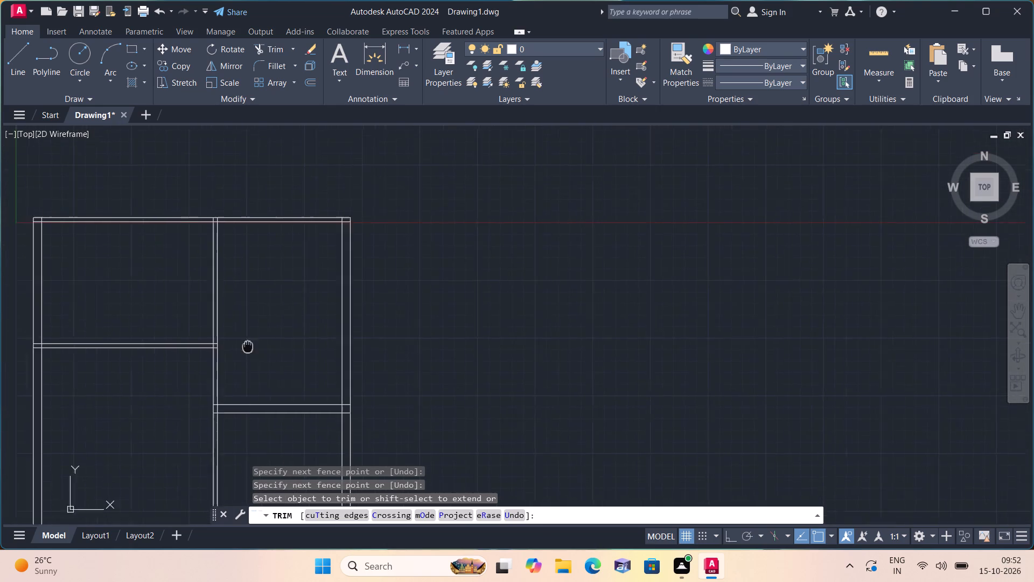
middle_drag(280, 343, 415, 325)
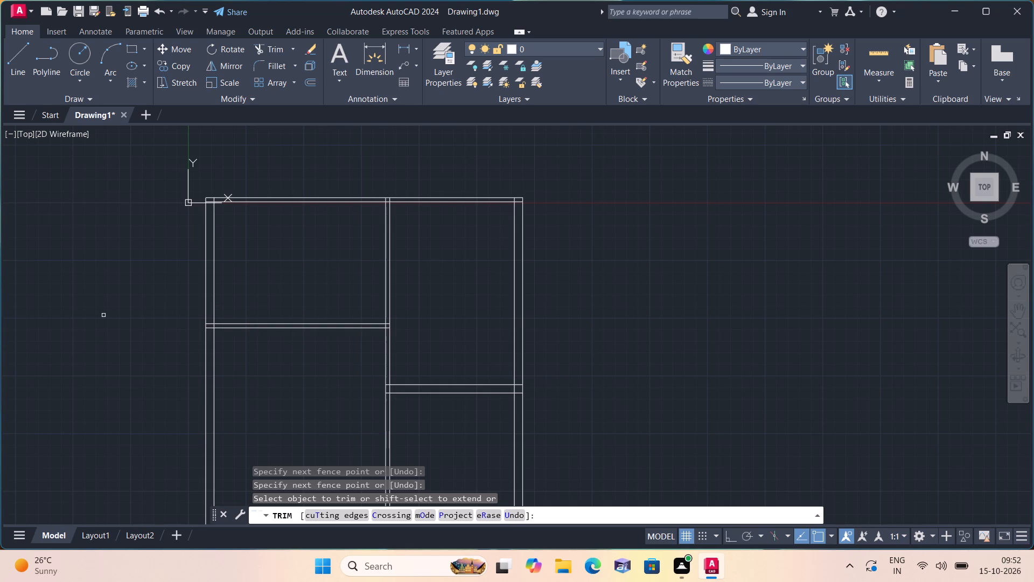
key(space)
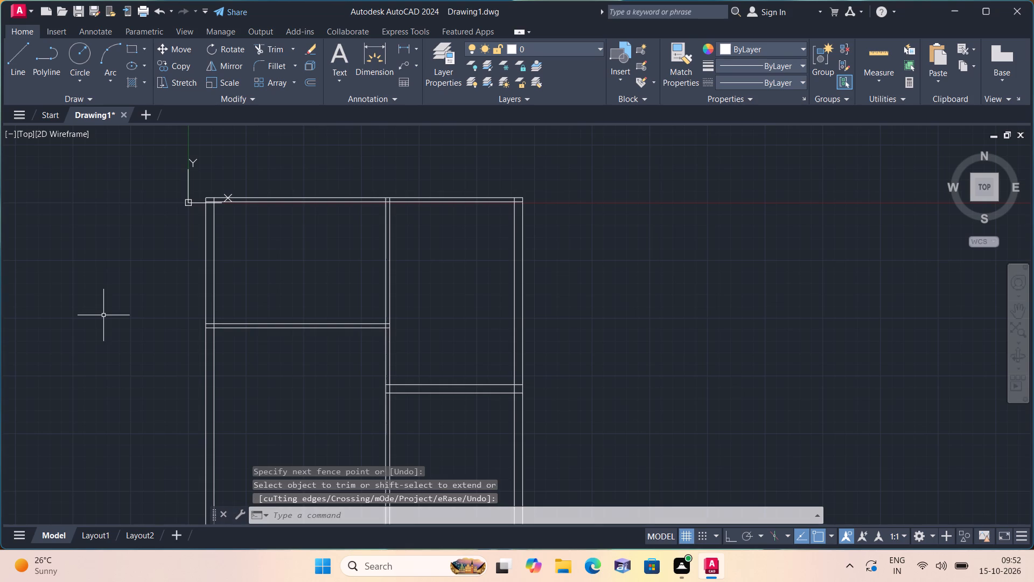
key(e)
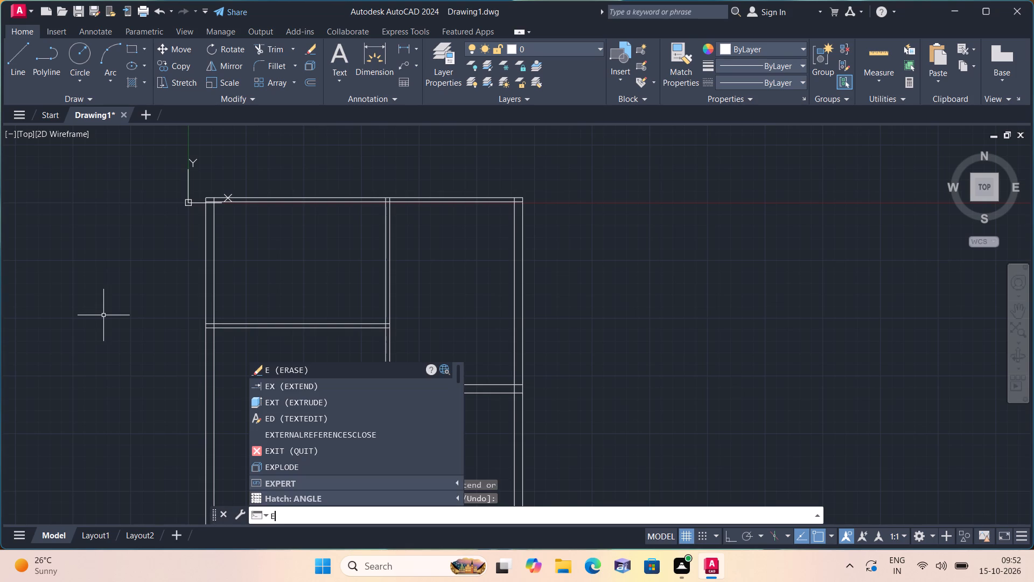
key(Escape)
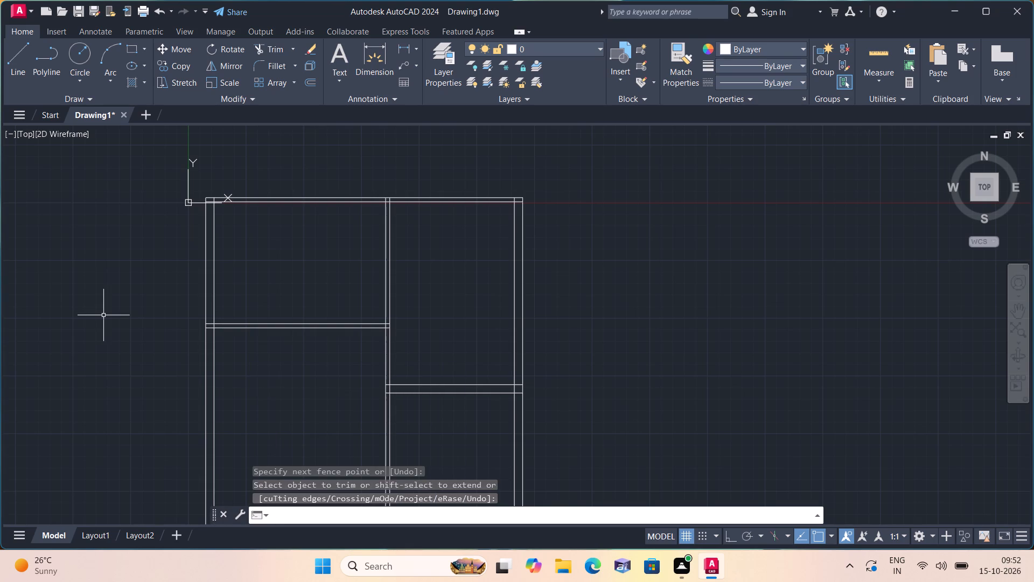
Offset the lower line of the 4.5" cross wall, left of the partition, 5'6" downward.
text(off)
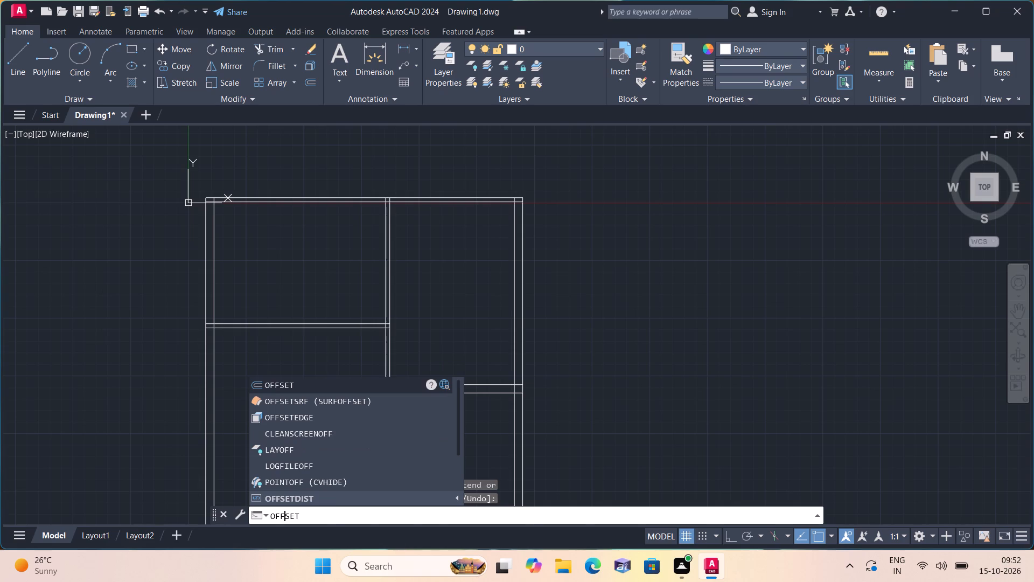
key(space)
text(5'6")
key(space)
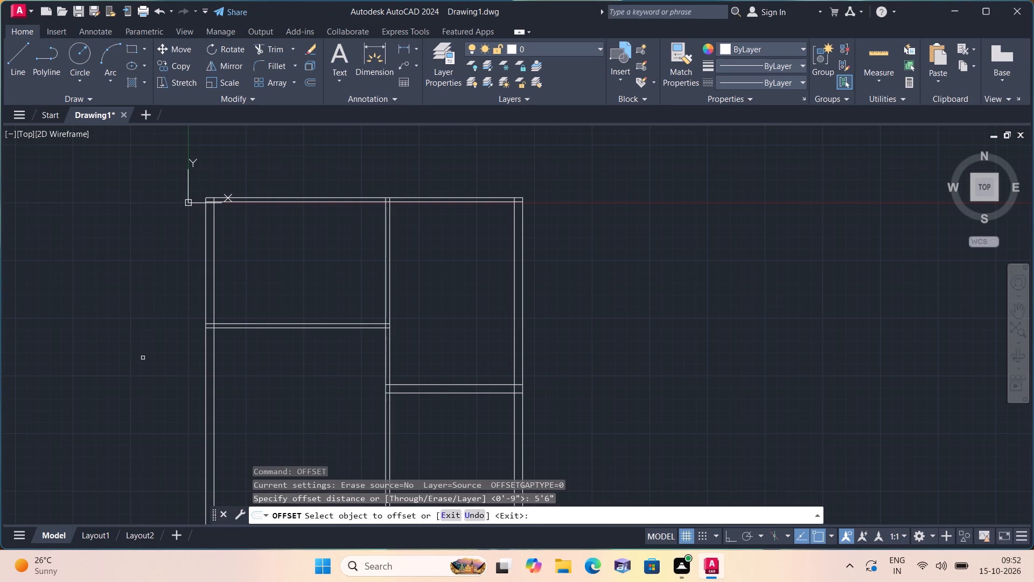
click(257, 329)
click(263, 368)
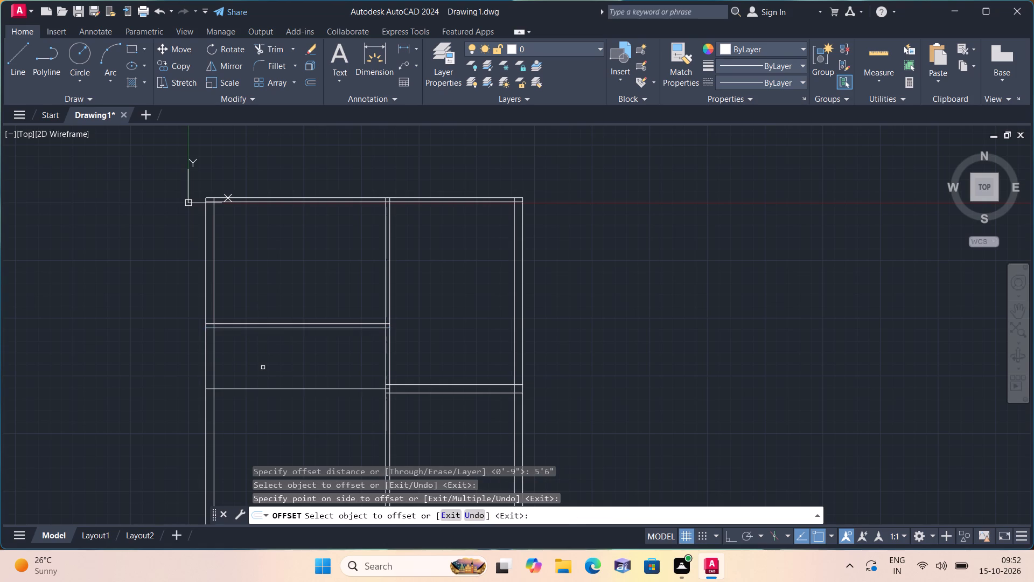
key(space)
Offset the lowest horizontal line left of the partition 4.5" downward to form a 4.5" cross wall.
key(space)
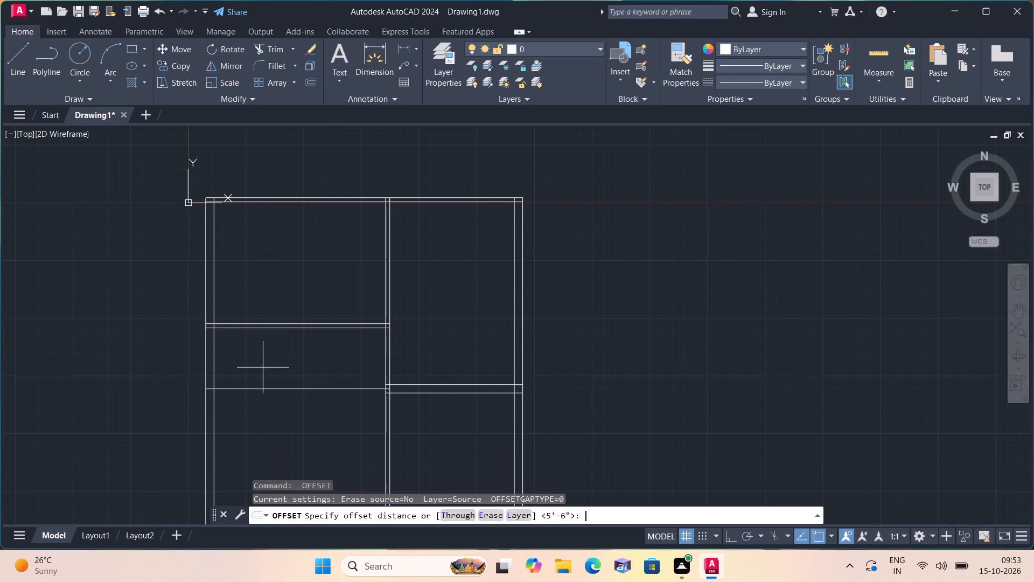
text(4.5")
key(space)
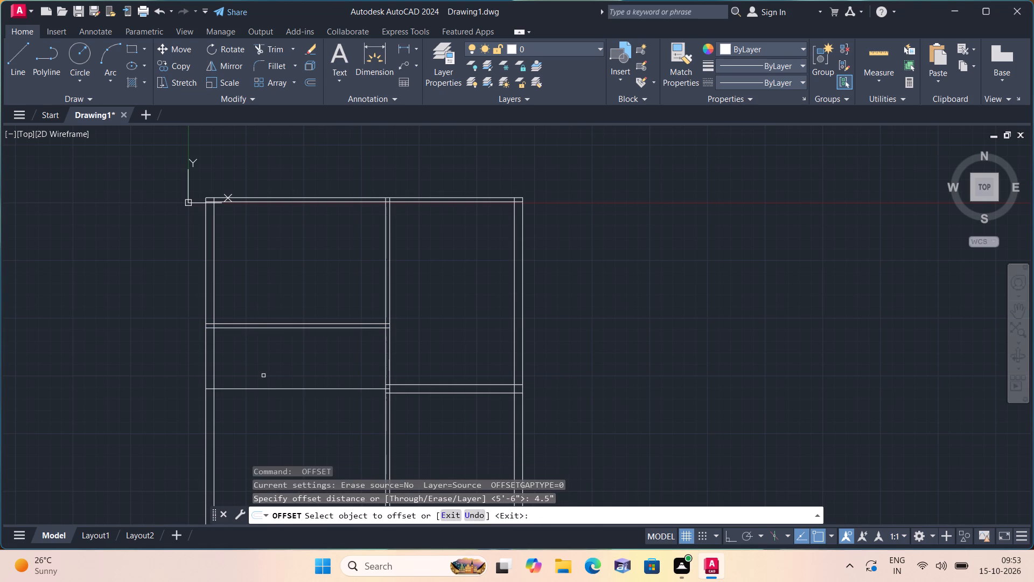
click(266, 387)
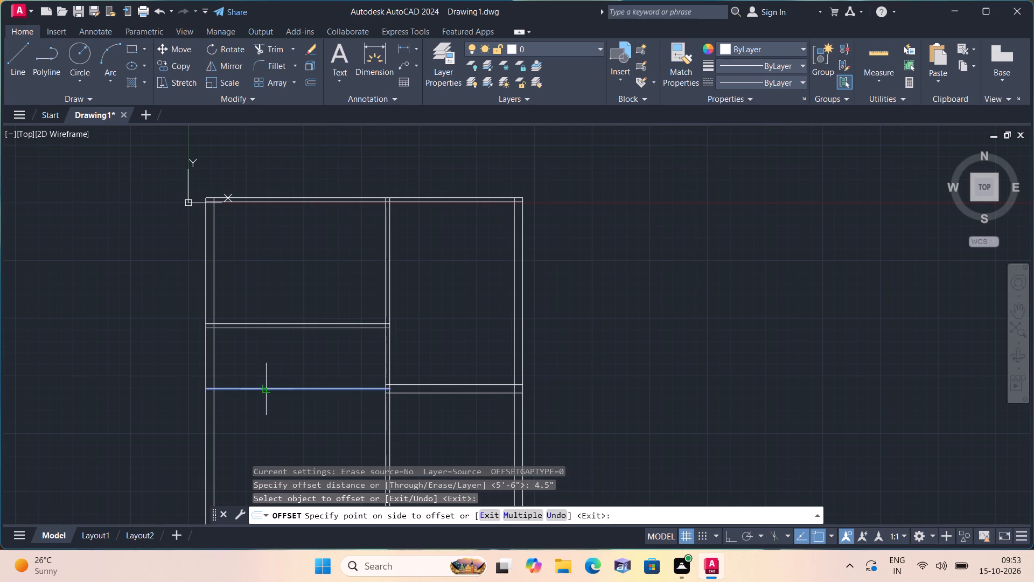
click(275, 413)
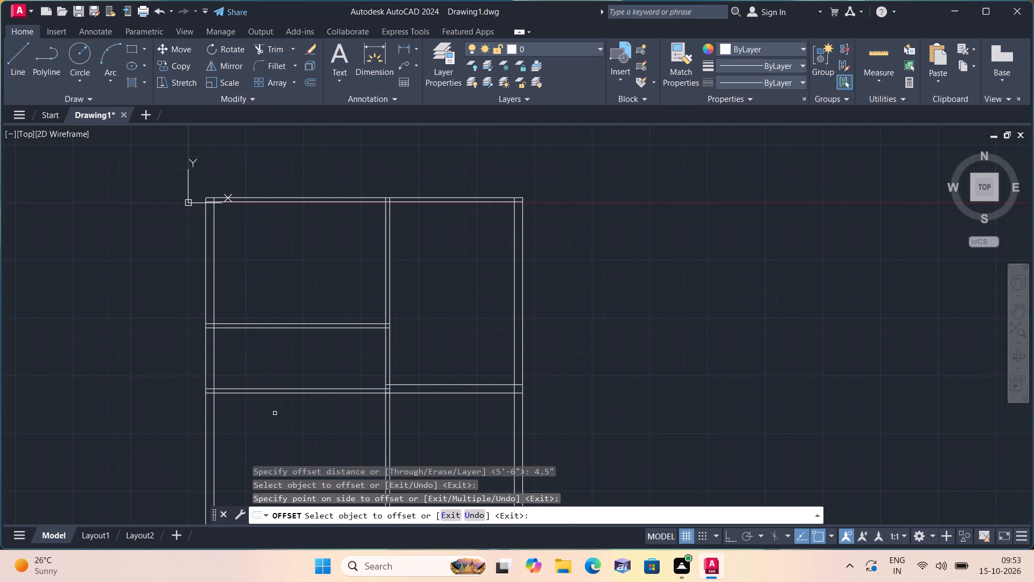
scroll(296, 420, up, 3)
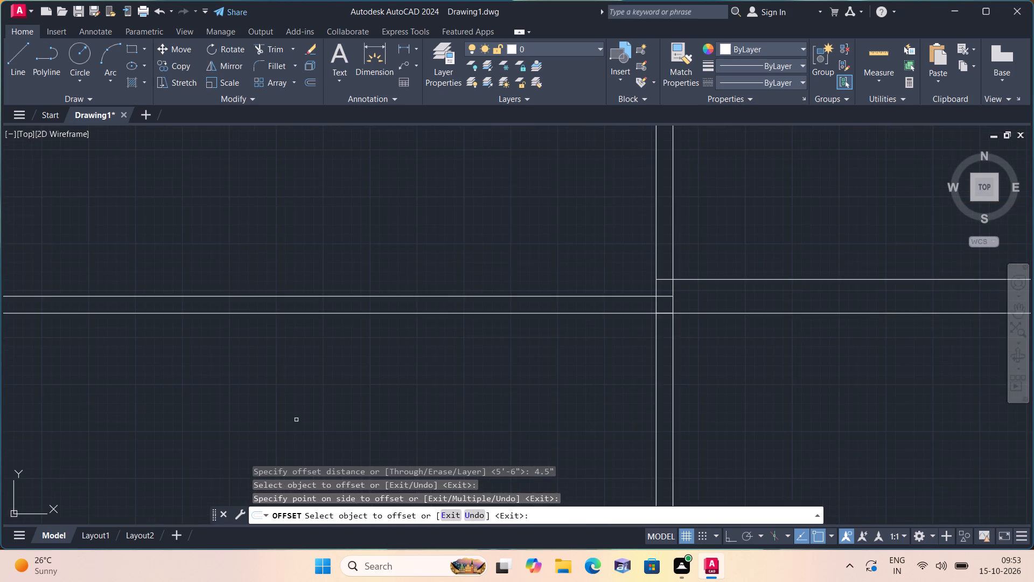
scroll(296, 420, down, 4)
middle_drag(302, 411, 327, 401)
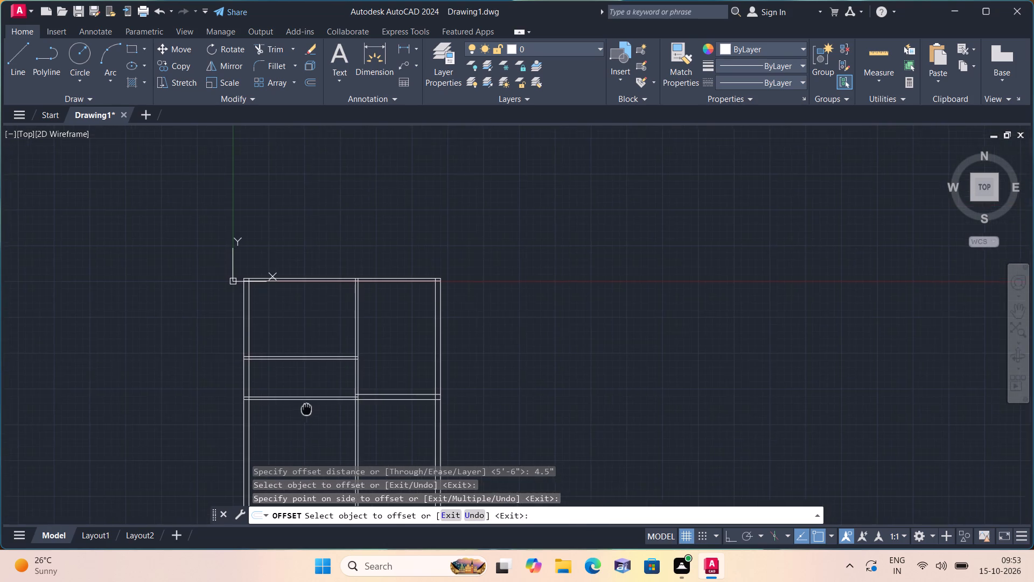
middle_drag(327, 401, 361, 384)
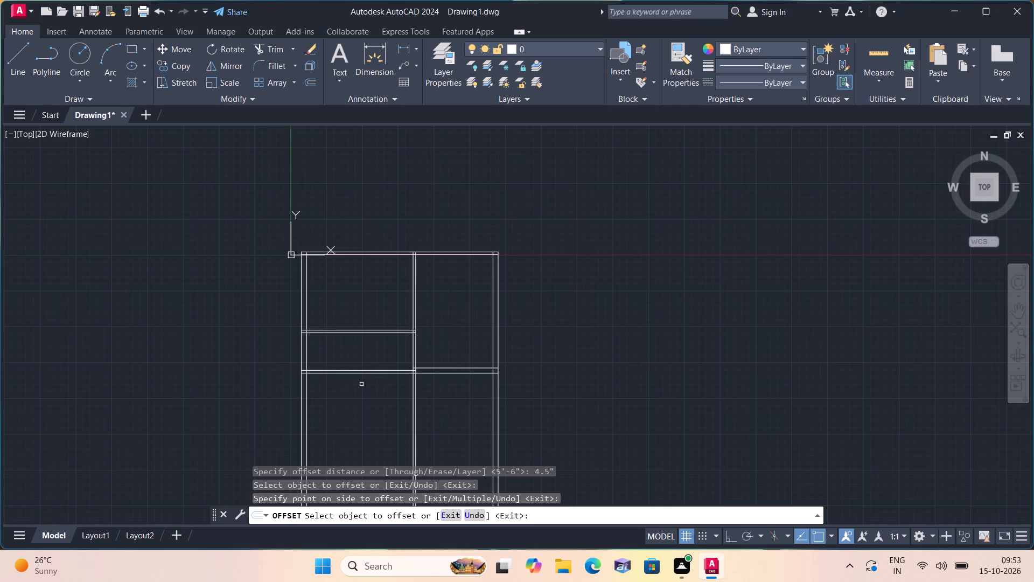
key(space)
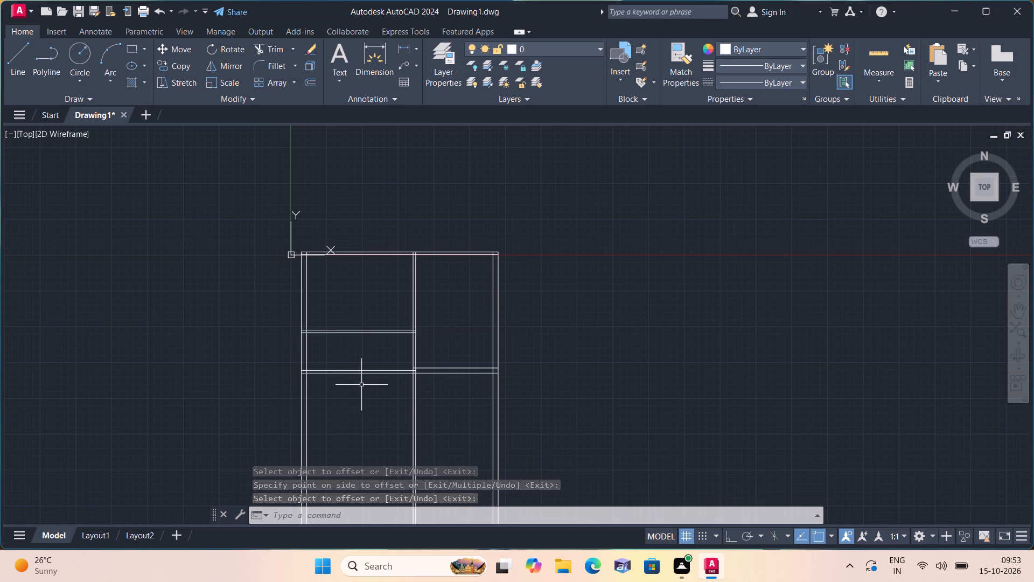
Offset the lower lines of the lowest cross walls on both sides of the partition 6'9" downward.
key(space)
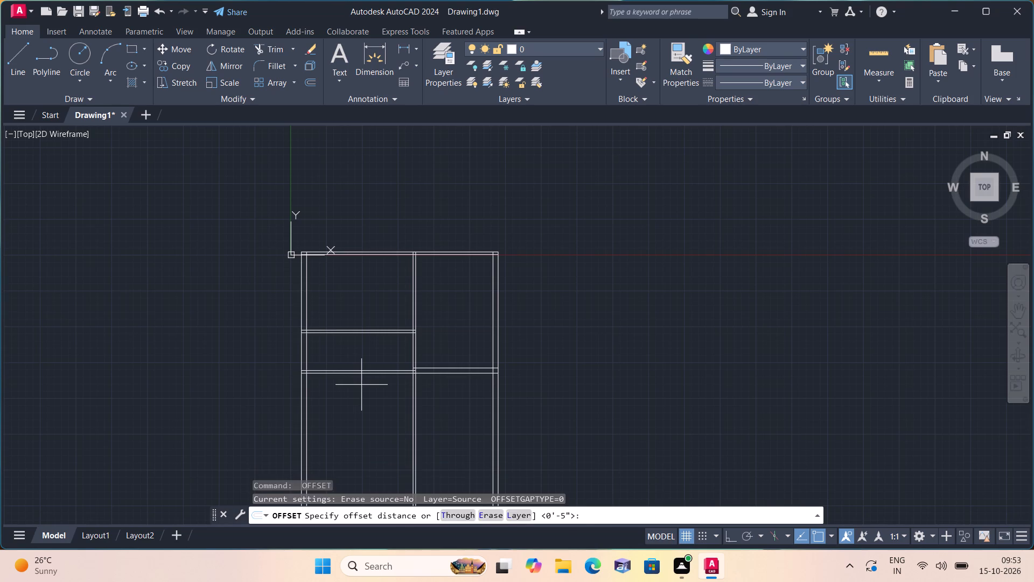
key(space)
key(space)
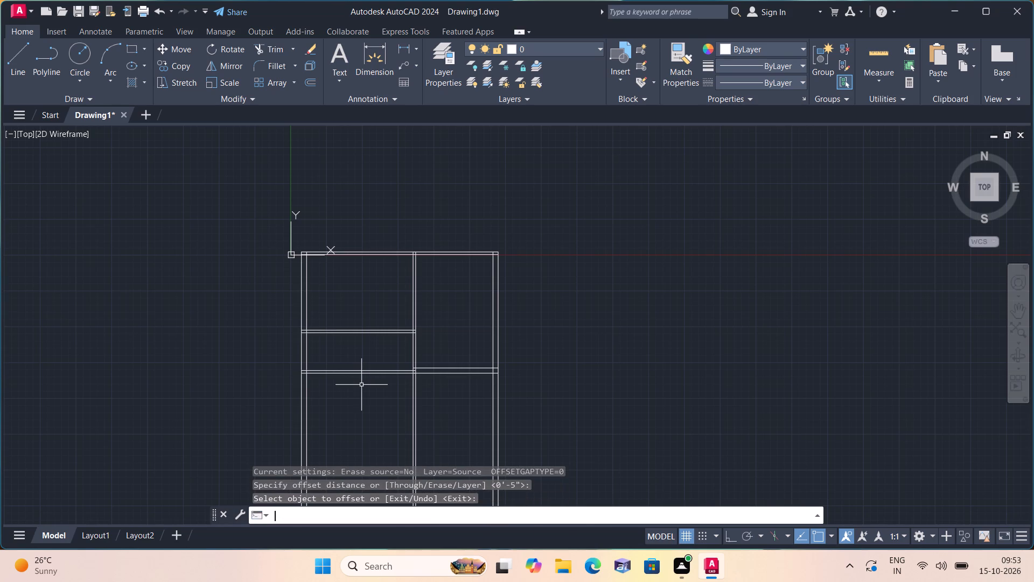
key(space)
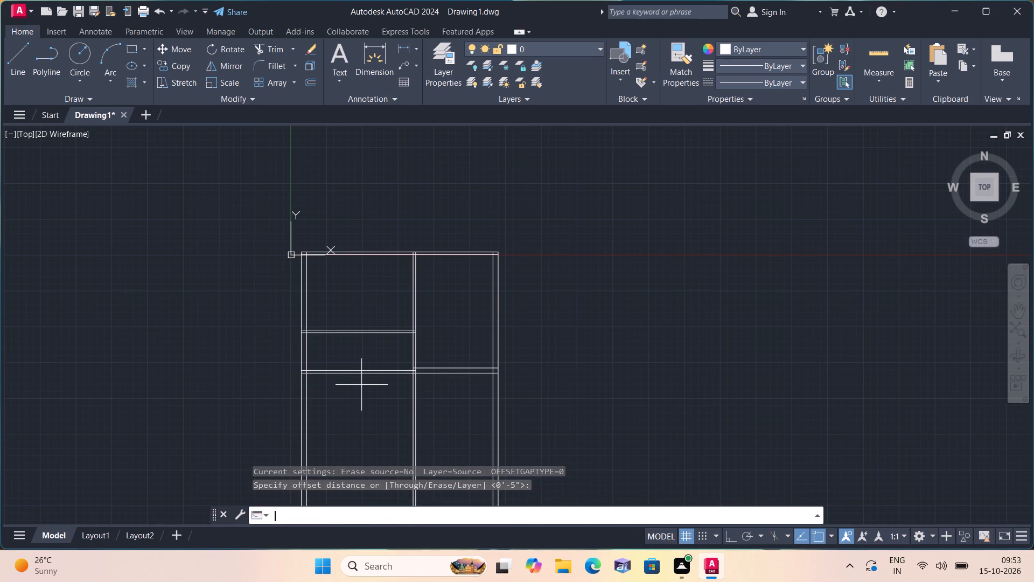
text(6'9")
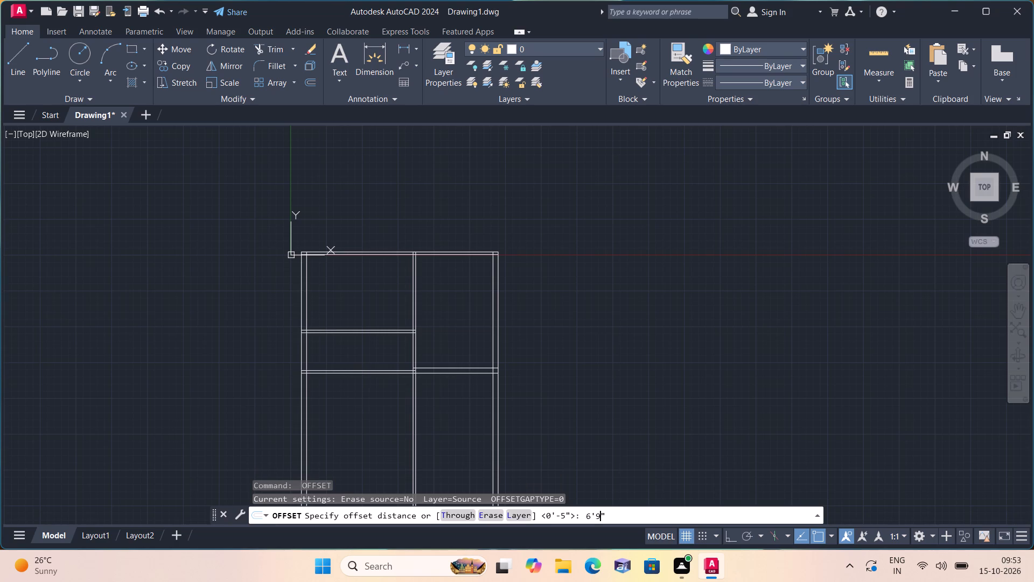
key(space)
middle_drag(391, 426, 386, 423)
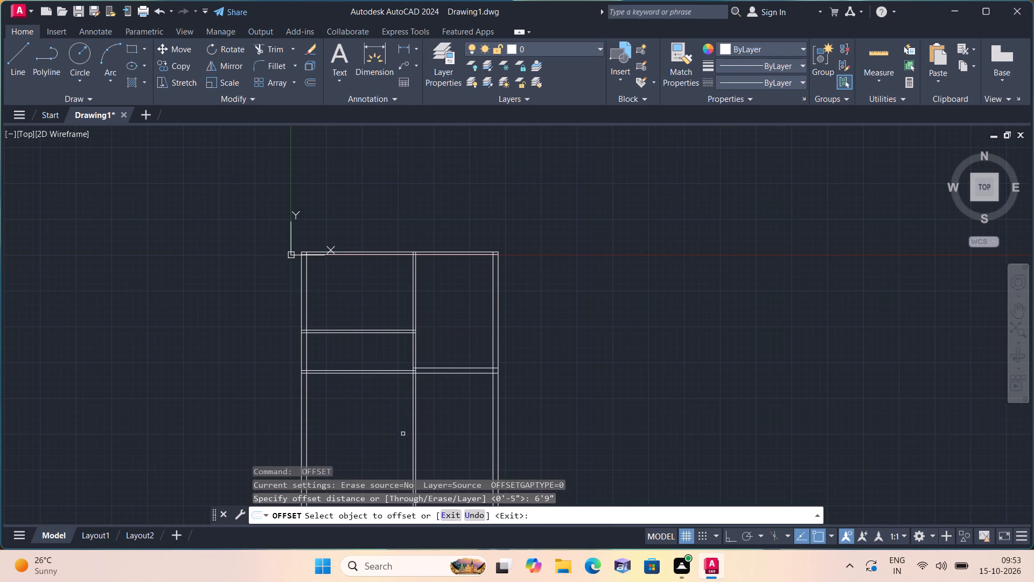
middle_drag(386, 423, 348, 392)
scroll(362, 349, up, 3)
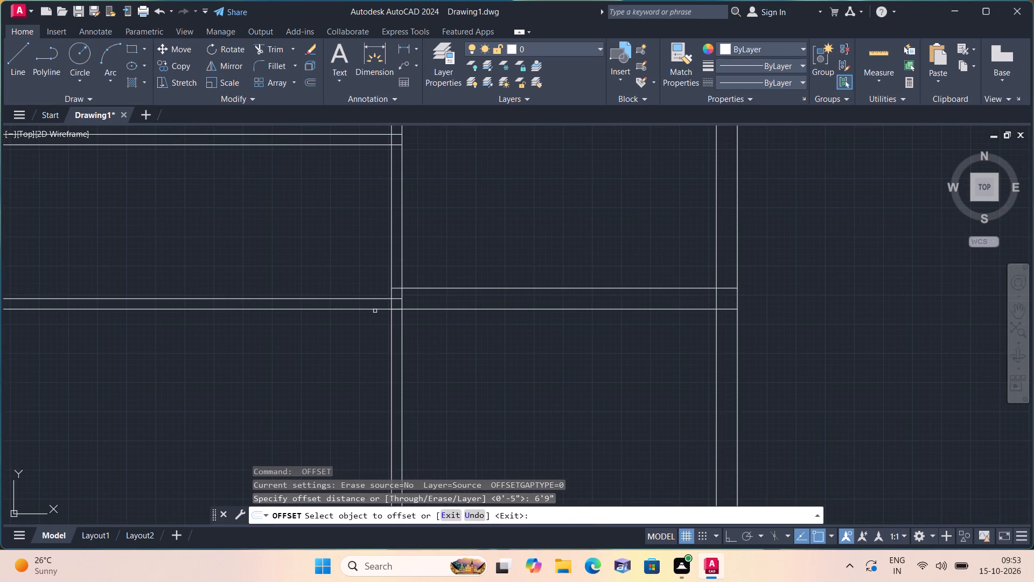
click(375, 310)
click(371, 394)
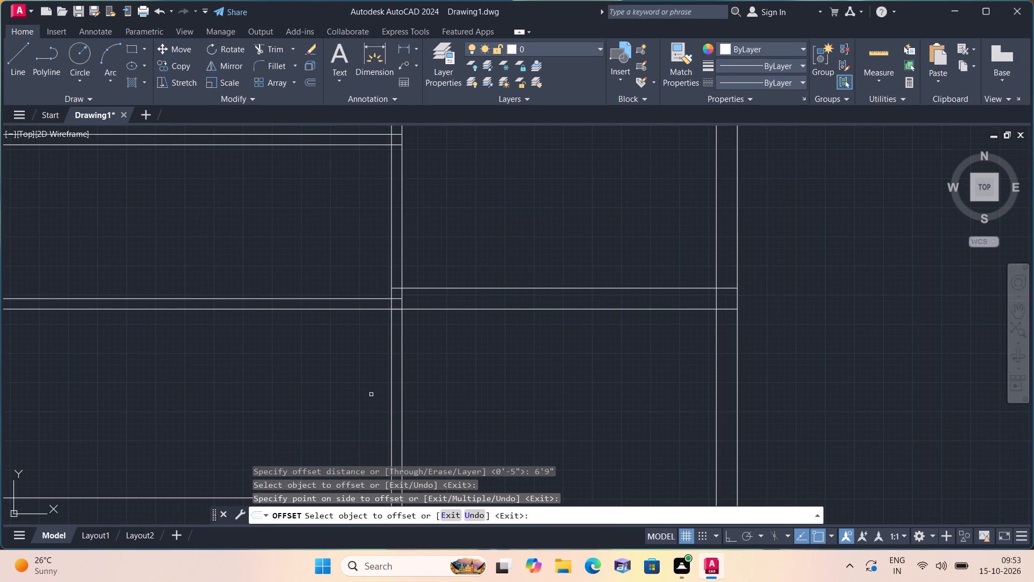
middle_drag(365, 391, 360, 385)
scroll(362, 390, down, 1)
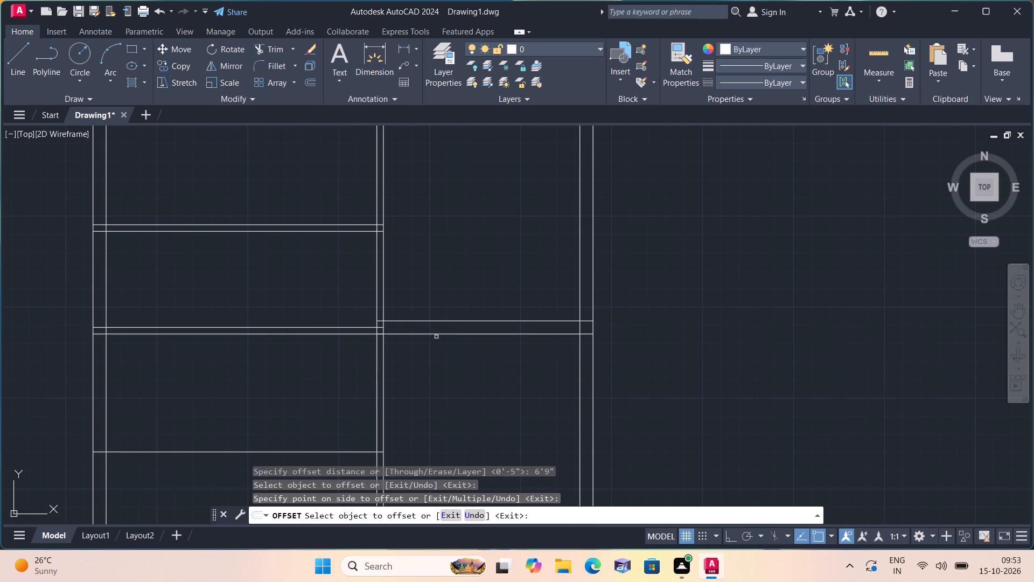
click(436, 335)
click(444, 391)
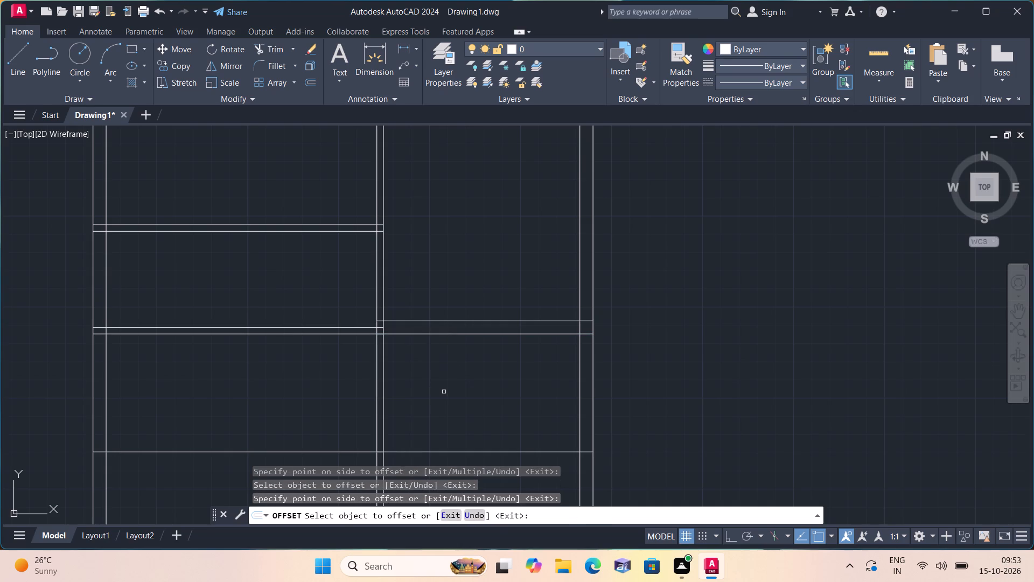
key(space)
Erase the lowest horizontal line left of the partition, 6'9" below the 4.5" cross wall.
scroll(255, 407, up, 1)
scroll(250, 408, down, 1)
middle_drag(250, 408, 234, 335)
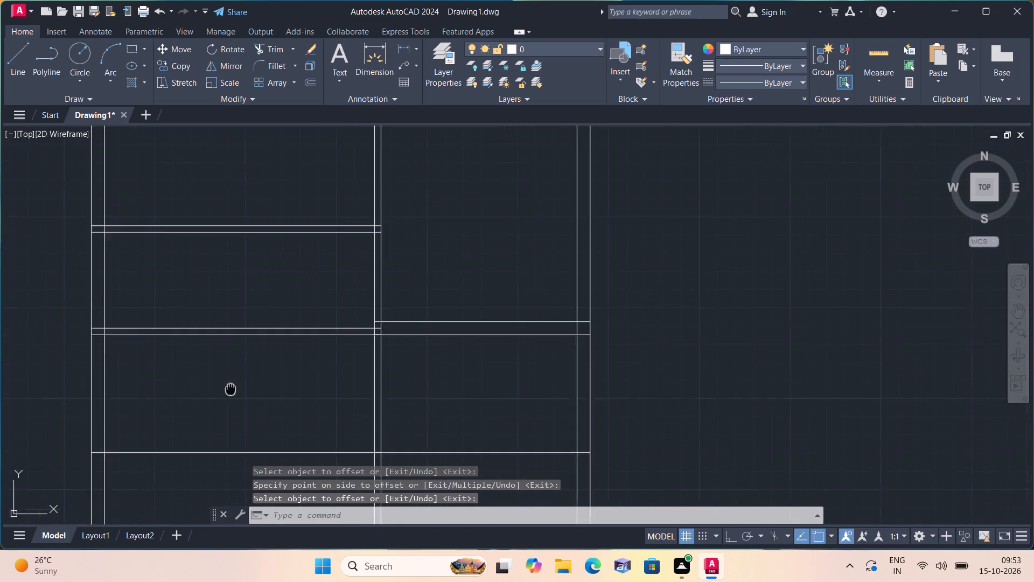
middle_drag(234, 335, 248, 301)
click(292, 391)
click(206, 296)
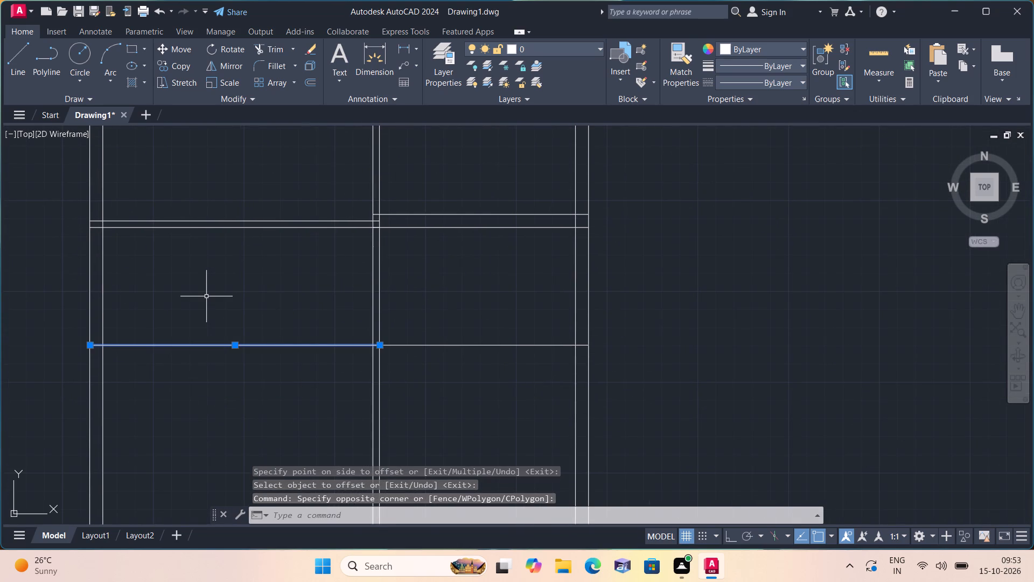
key(Delete)
Offset the lowest horizontal line right of the partition 9" downward to form a 9" cross wall.
key(o)
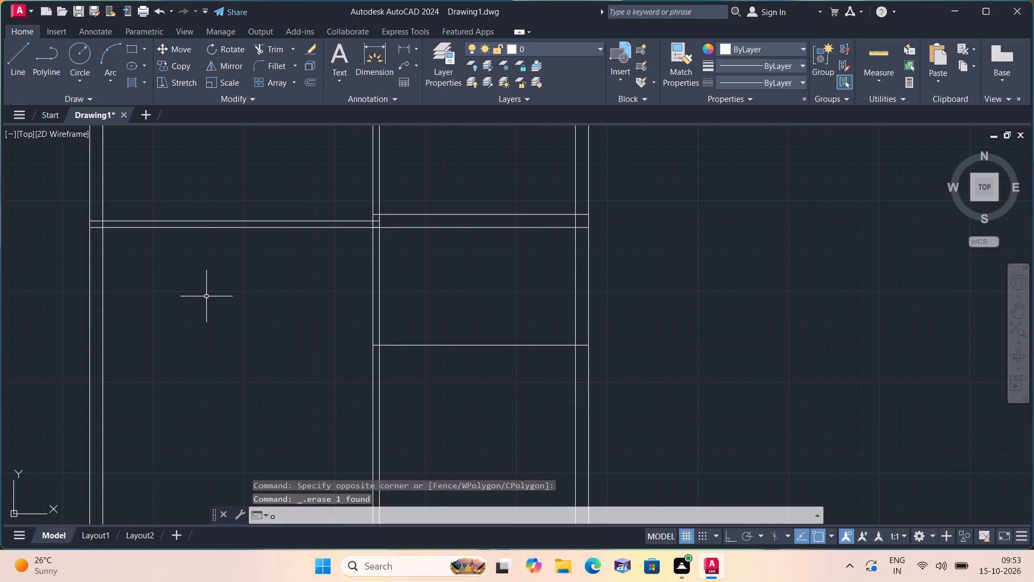
text(ff)
key(space)
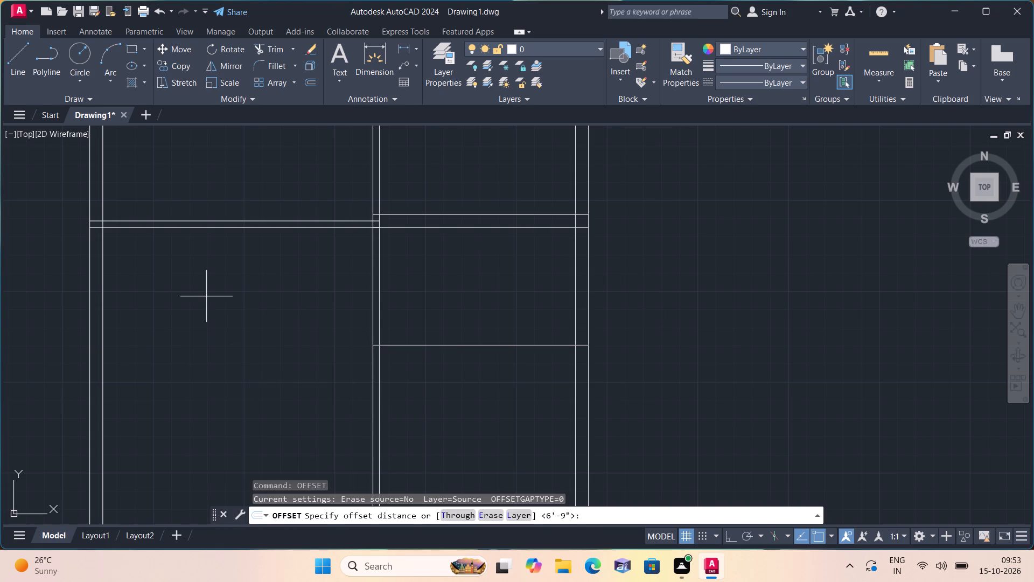
text(9")
key(space)
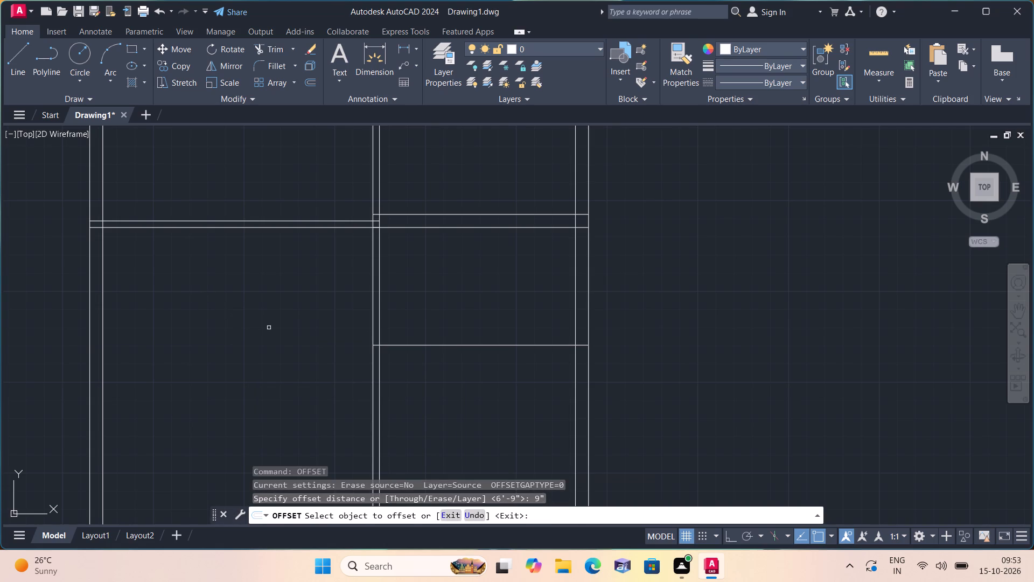
click(385, 345)
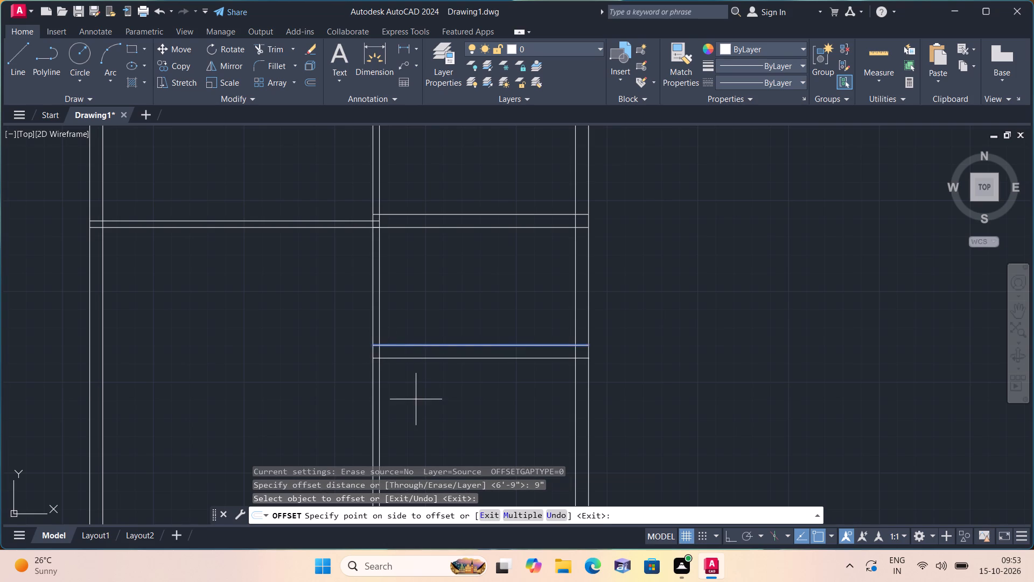
click(416, 399)
scroll(424, 406, down, 1)
middle_drag(418, 403, 387, 351)
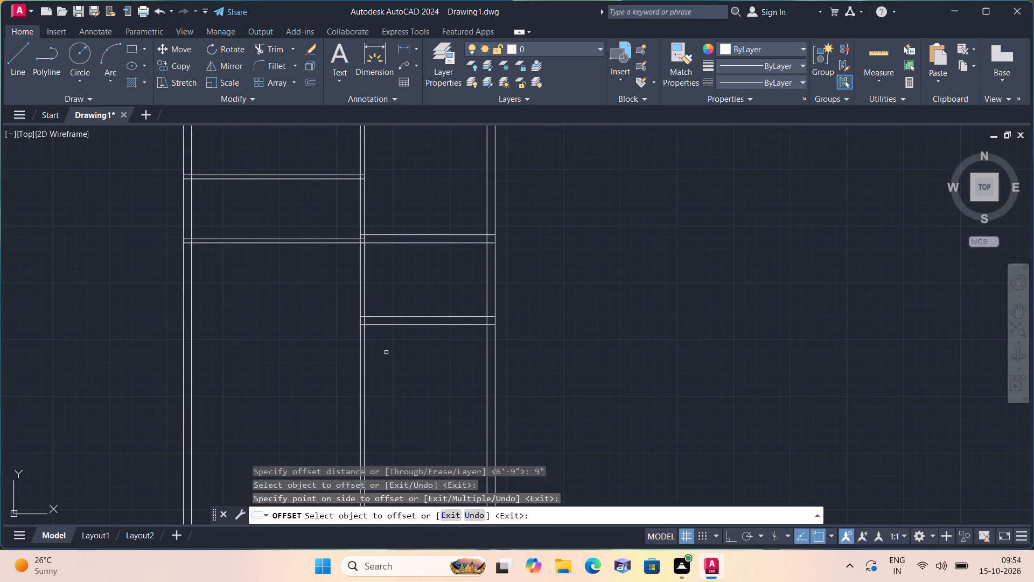
key(space)
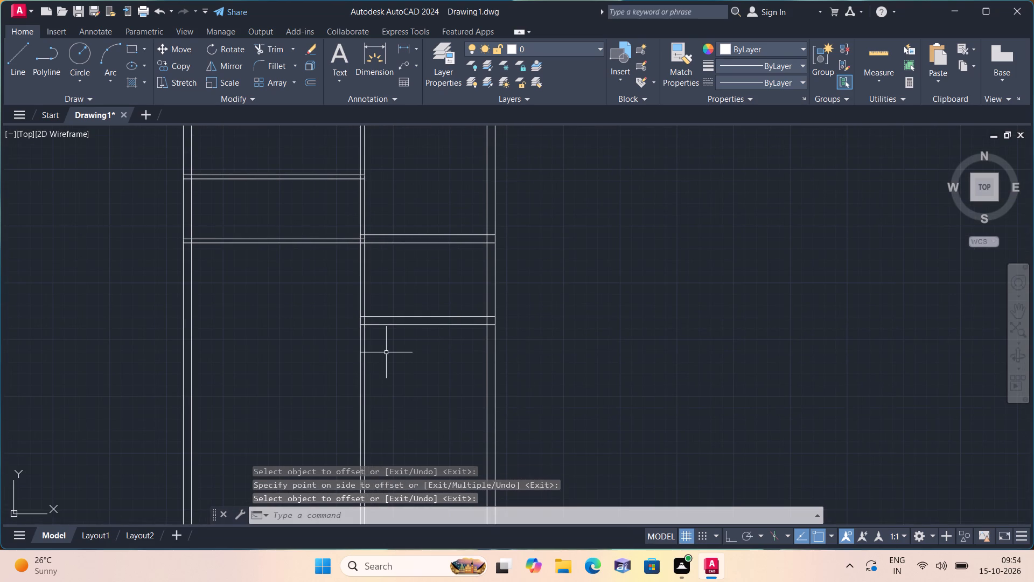
Offset the lower line of the lowest 9" cross wall, right of the partition, 17'-3" downward.
key(space)
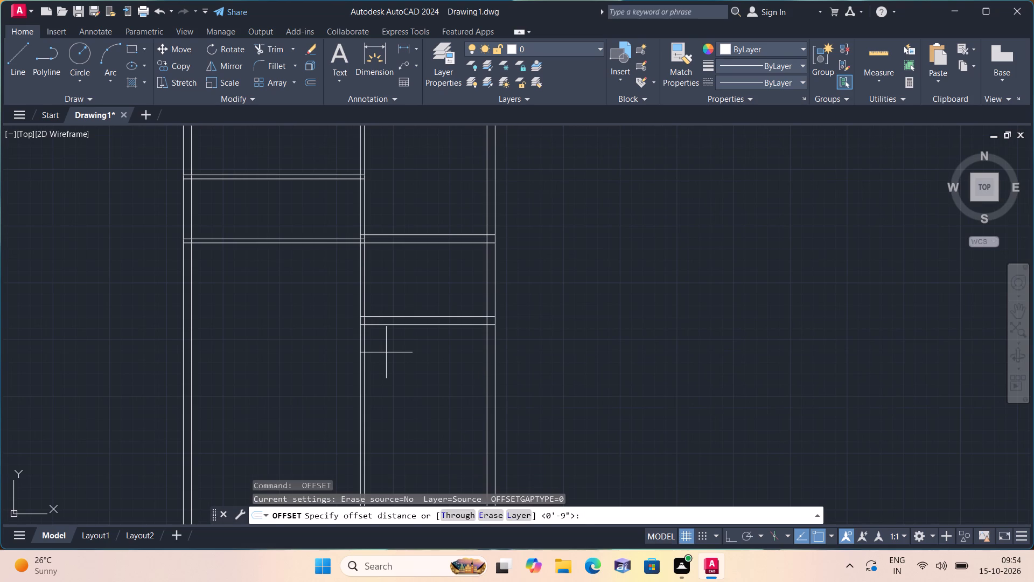
text(17')
key(minus)
key(3)
text(")
key(space)
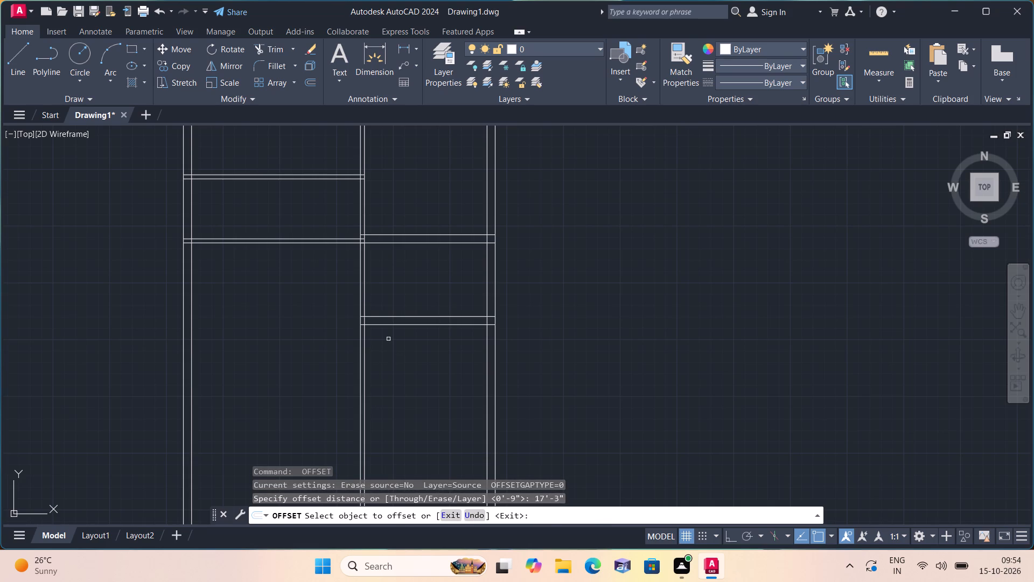
click(395, 328)
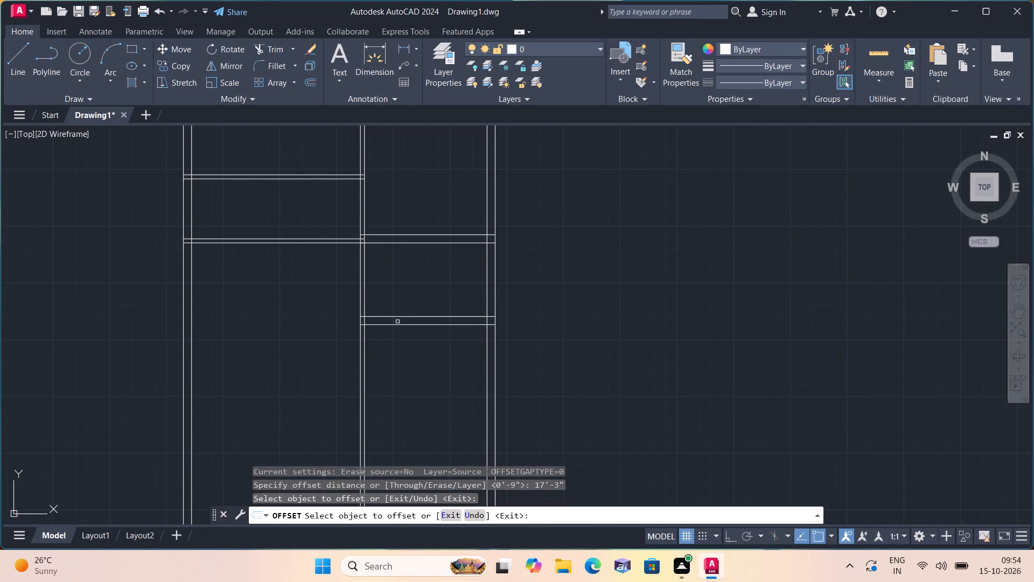
click(400, 325)
click(413, 373)
scroll(413, 376, down, 1)
middle_drag(397, 366, 389, 310)
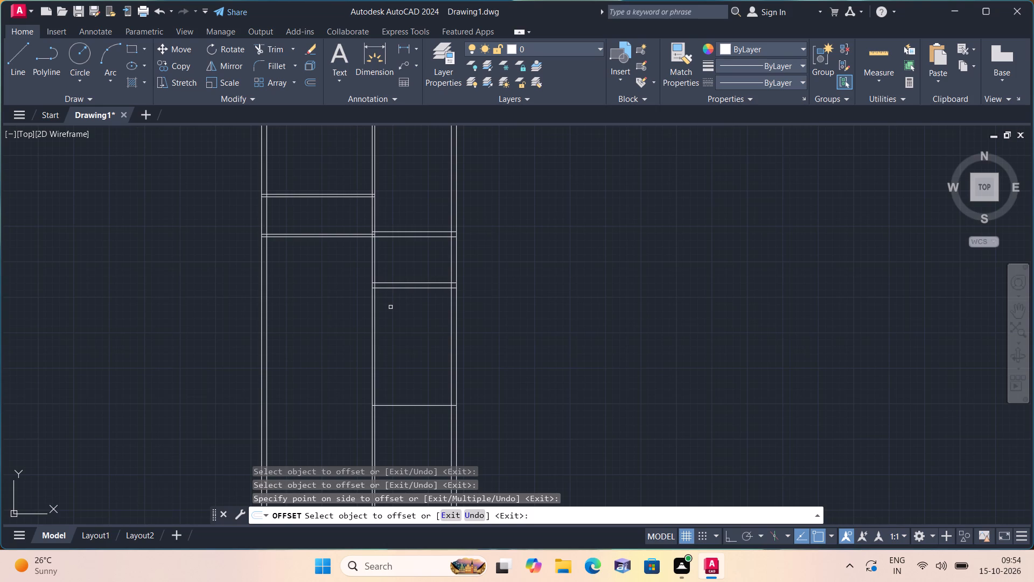
key(space)
Offset the lowest horizontal line right of the partition 9" downward to form the bottom 9" wall.
key(space)
text(9")
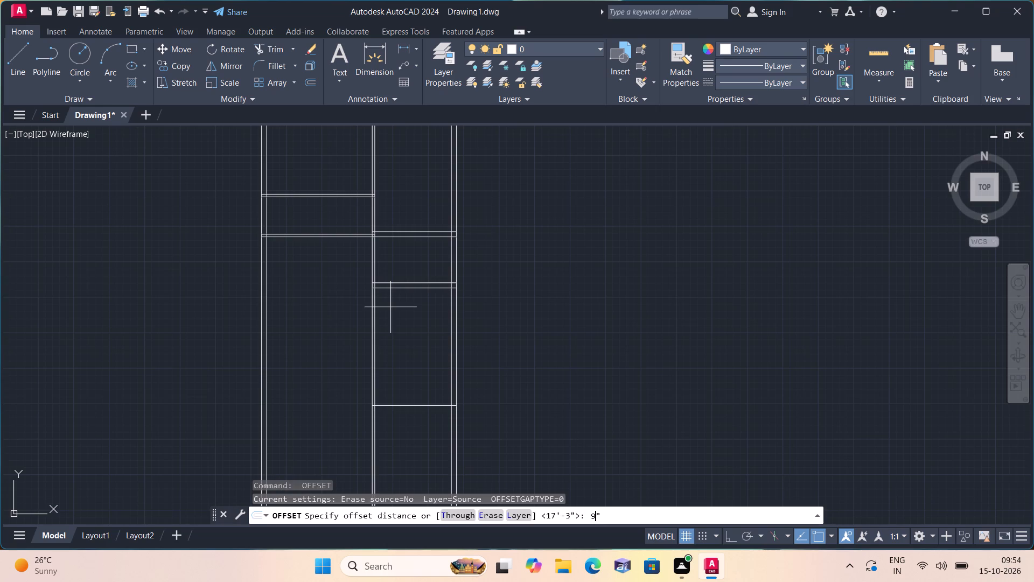
key(space)
scroll(390, 307, down, 1)
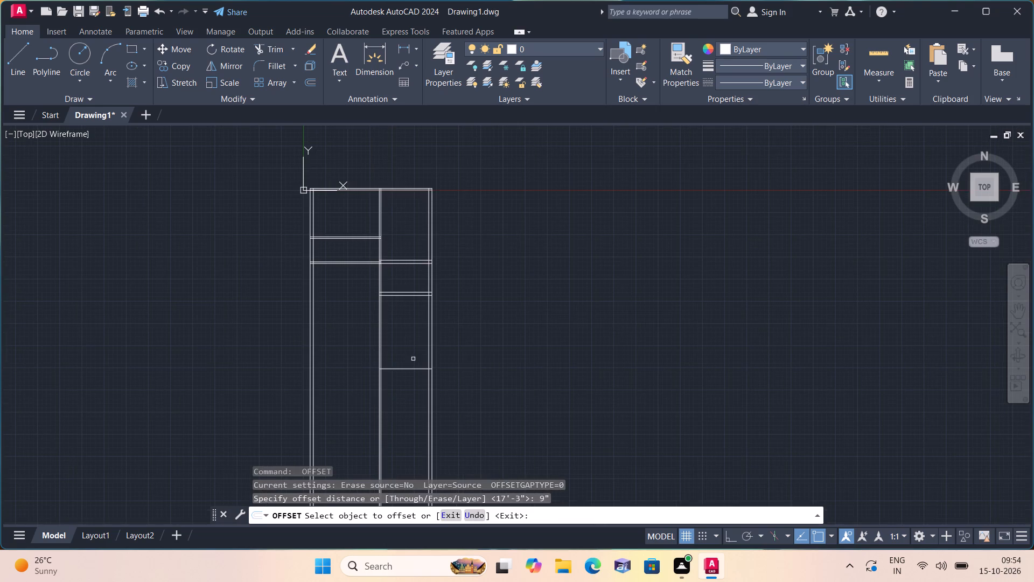
click(417, 368)
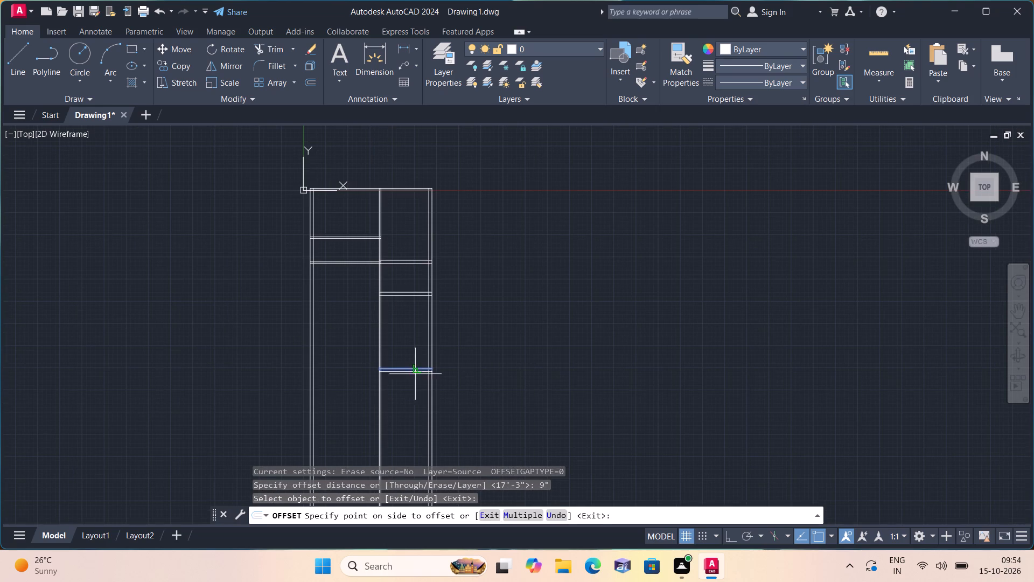
click(417, 418)
right_click(417, 418)
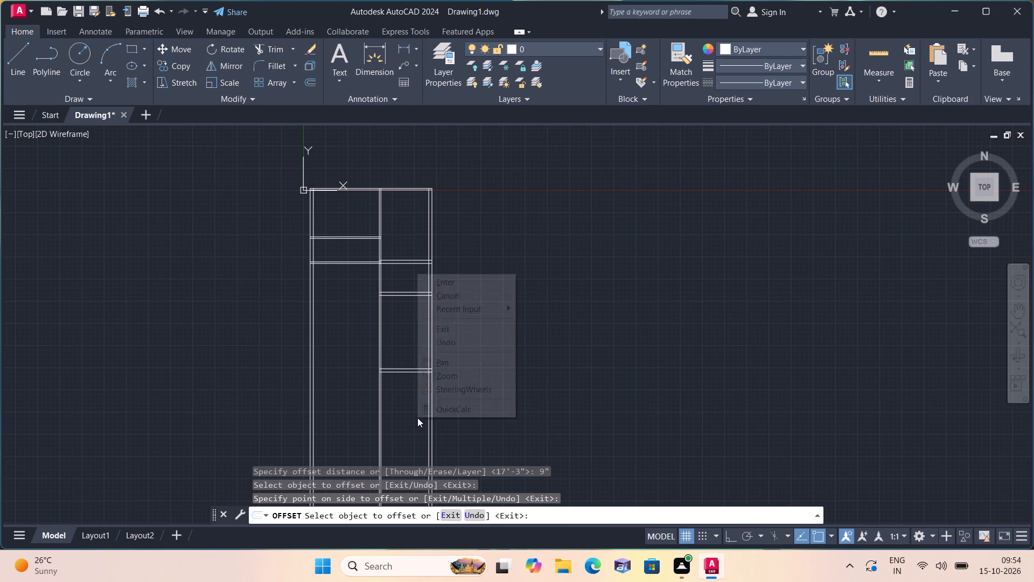
key(space)
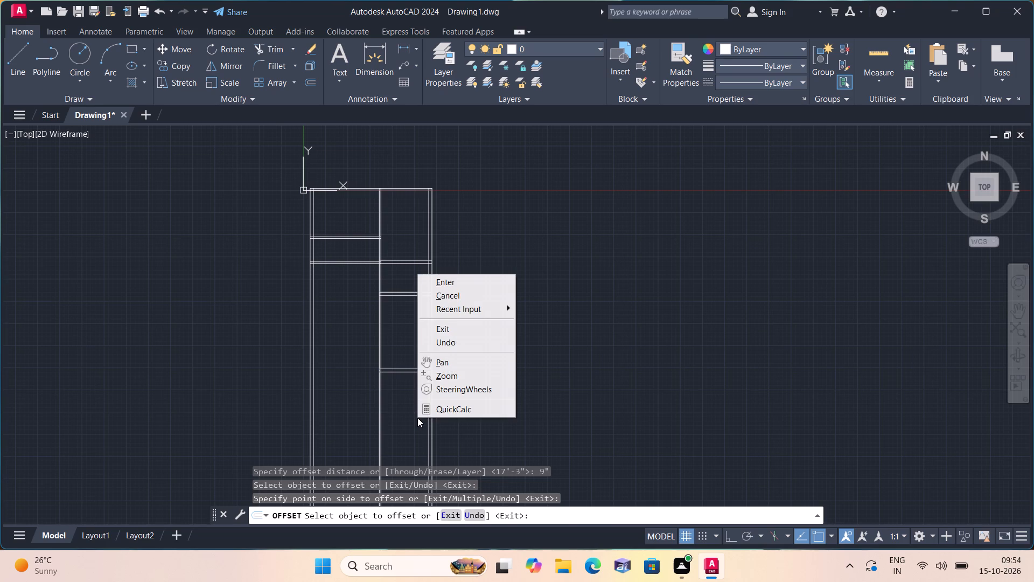
text(tri)
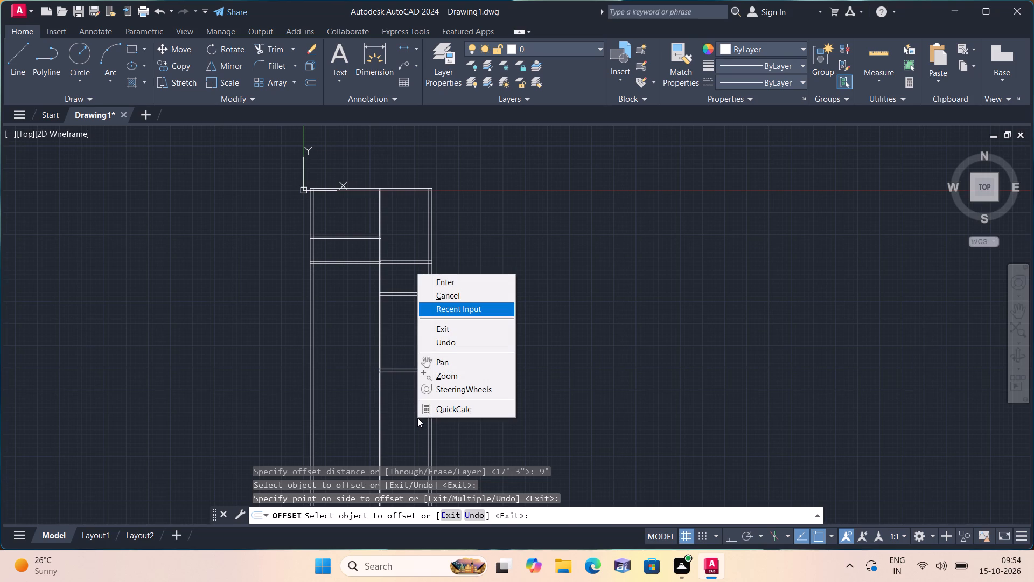
click(509, 192)
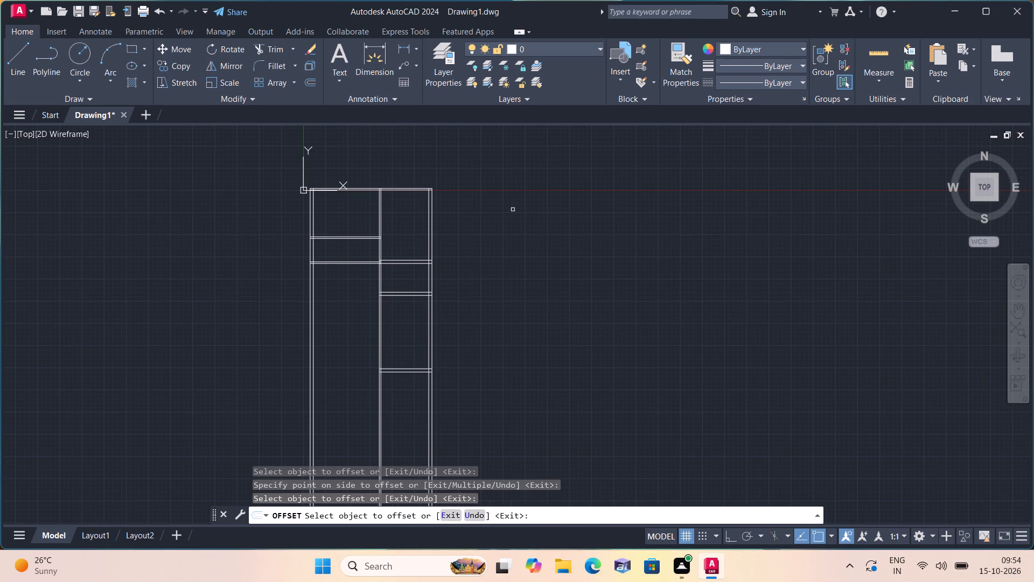
middle_drag(511, 368, 486, 303)
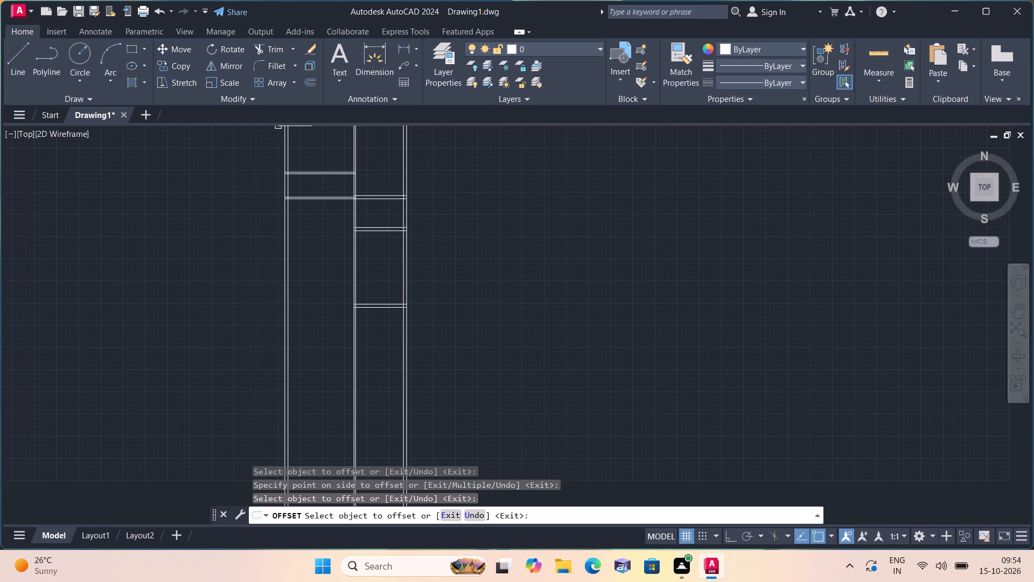
key(space)
Trim the partition and outer wall lines that extend below the bottom 9" wall right of the partition.
text(trim)
key(space)
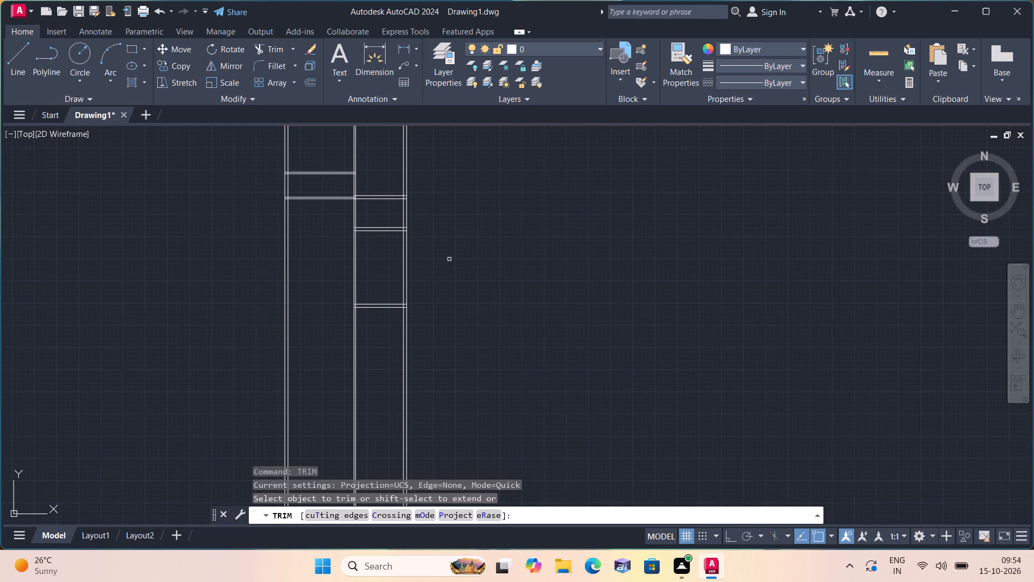
click(461, 356)
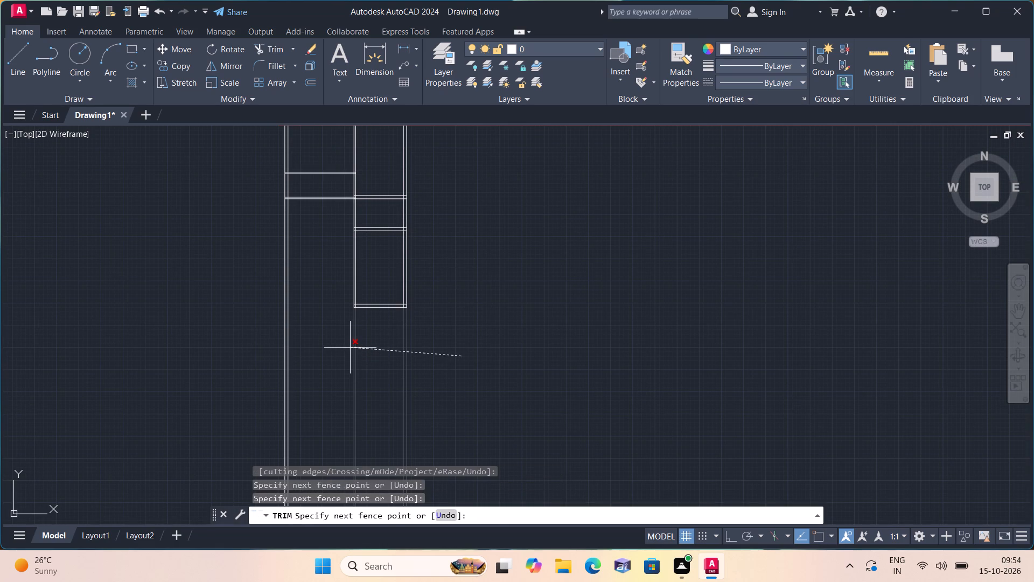
click(350, 348)
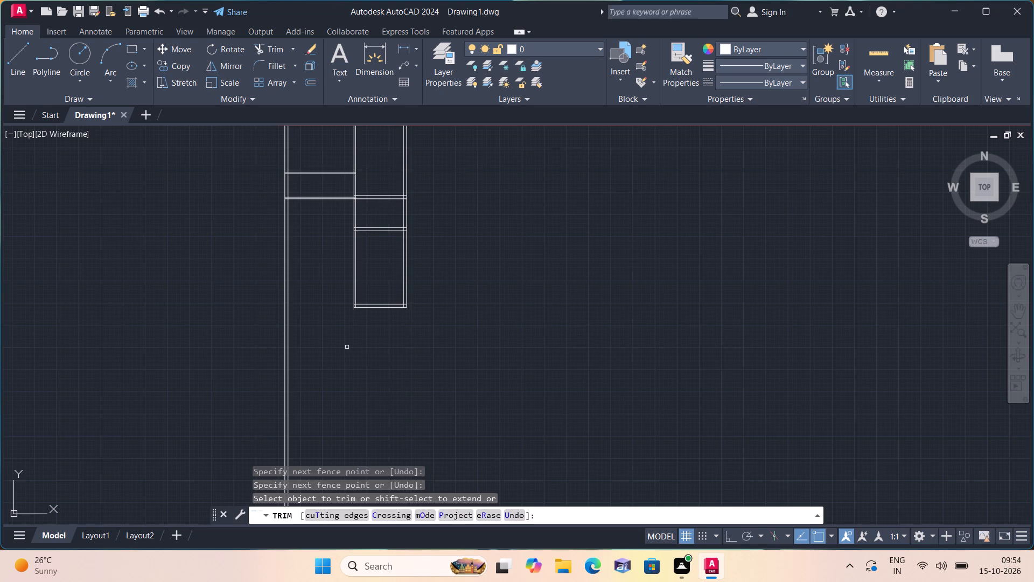
Examine the wall layout, especially the rooms and 4.5" cross walls between the left outer wall and the partition.
scroll(332, 345, up, 1)
middle_drag(334, 347, 394, 403)
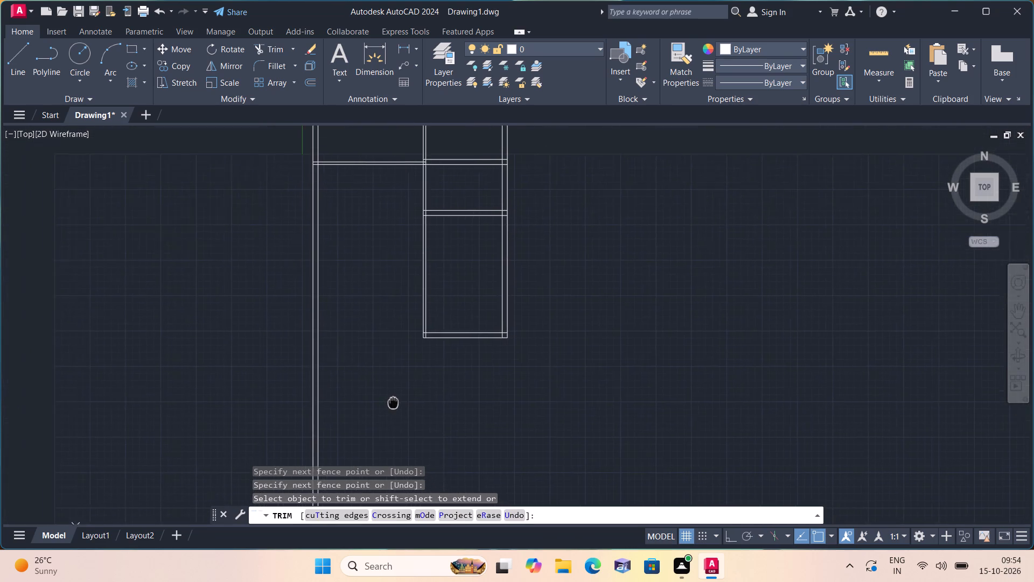
middle_drag(394, 403, 415, 416)
scroll(404, 410, down, 1)
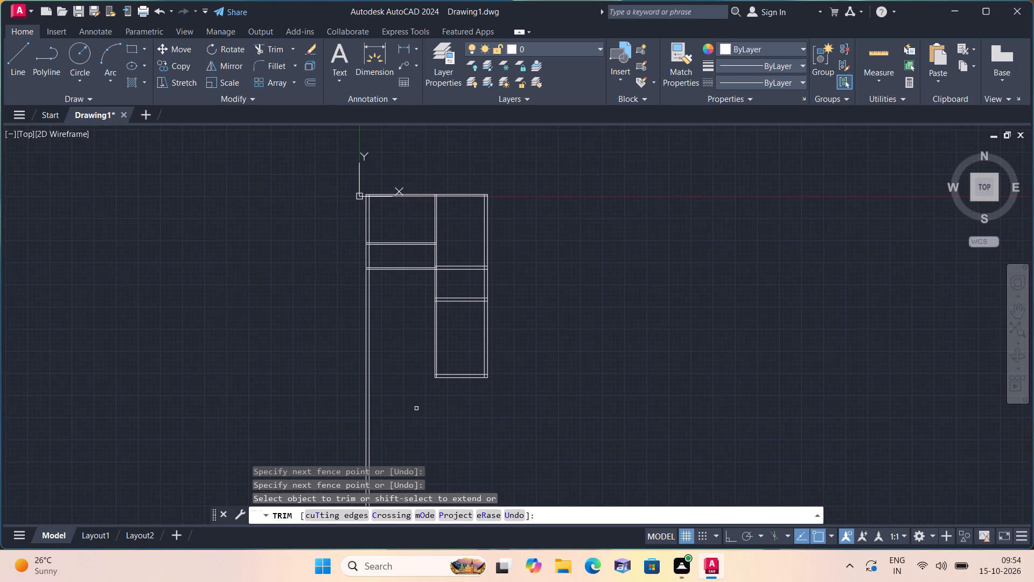
scroll(392, 289, up, 3)
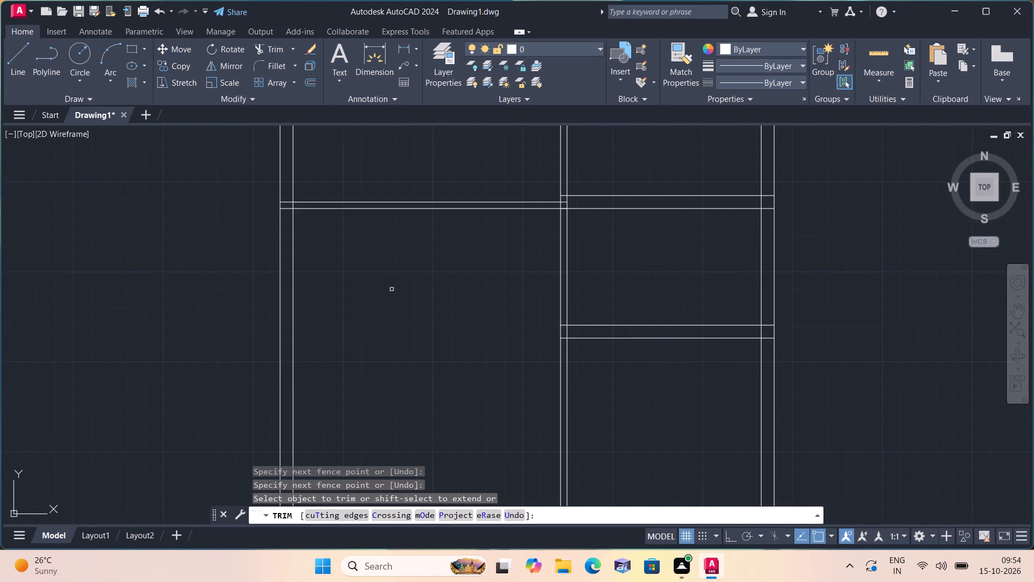
scroll(392, 289, down, 2)
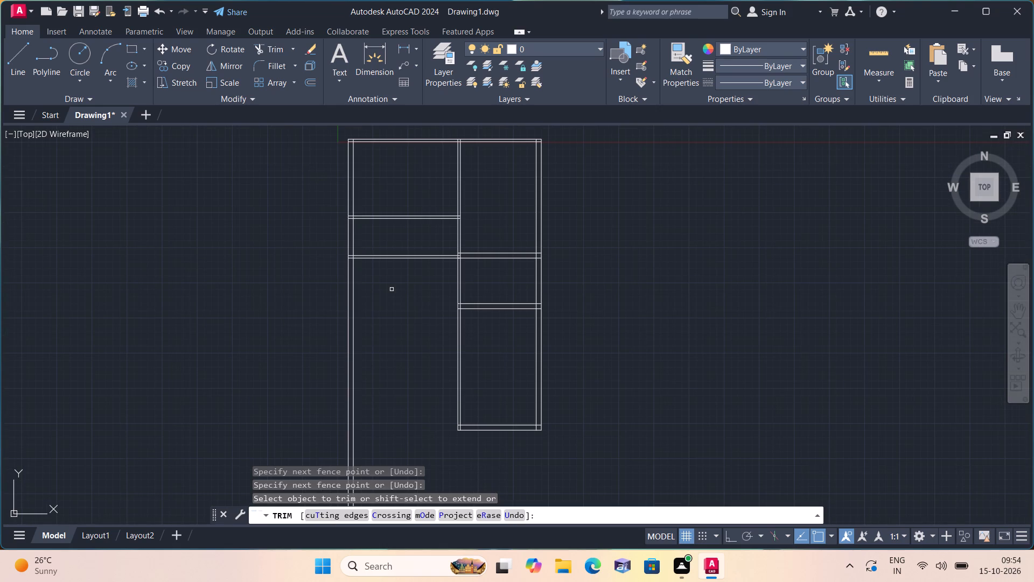
scroll(361, 257, up, 2)
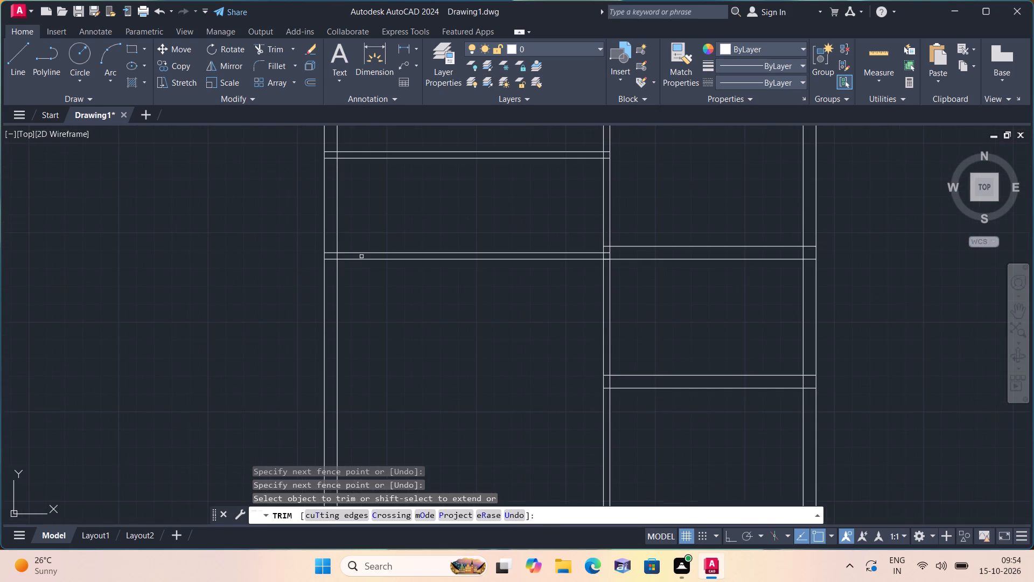
scroll(361, 258, down, 2)
middle_drag(372, 301, 386, 425)
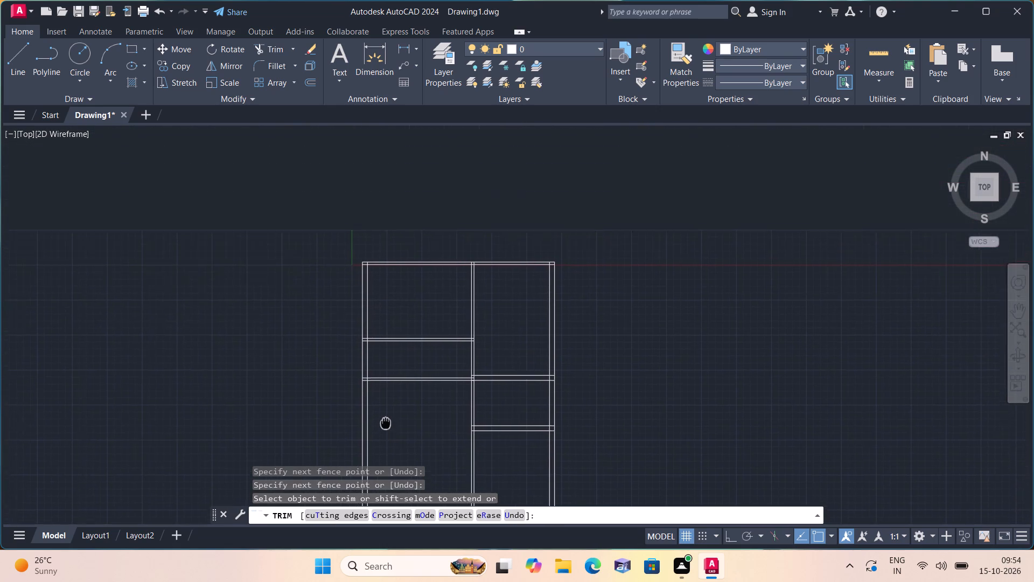
middle_click(386, 430)
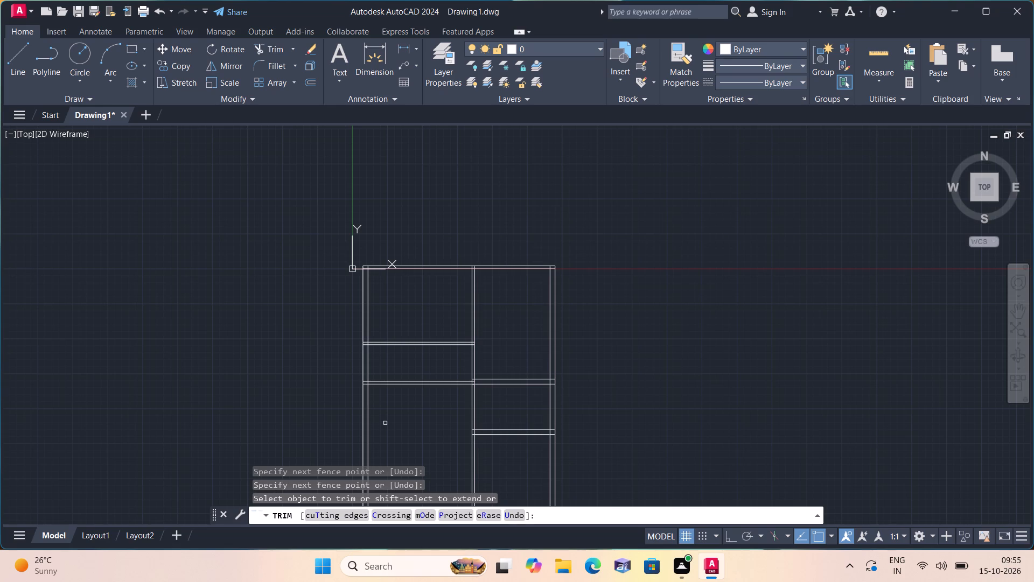
scroll(332, 338, up, 2)
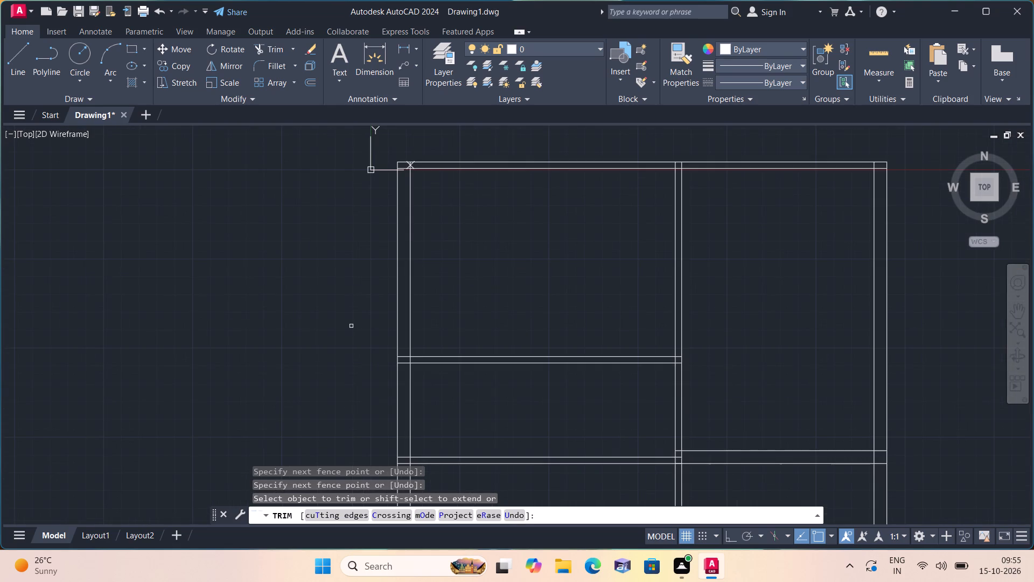
scroll(337, 335, down, 1)
middle_drag(337, 335, 273, 403)
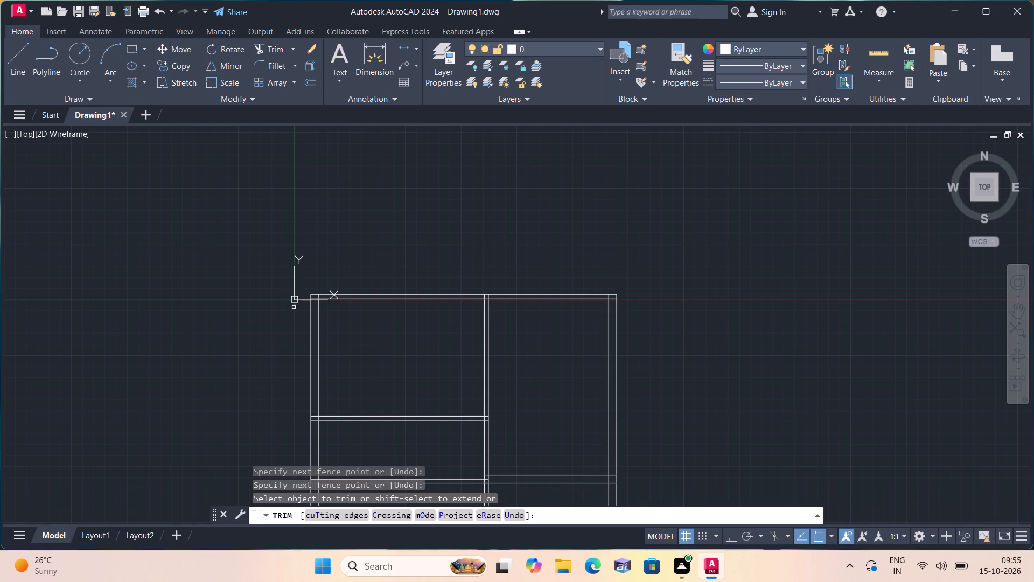
scroll(316, 332, down, 1)
middle_drag(370, 356, 331, 282)
scroll(369, 355, down, 1)
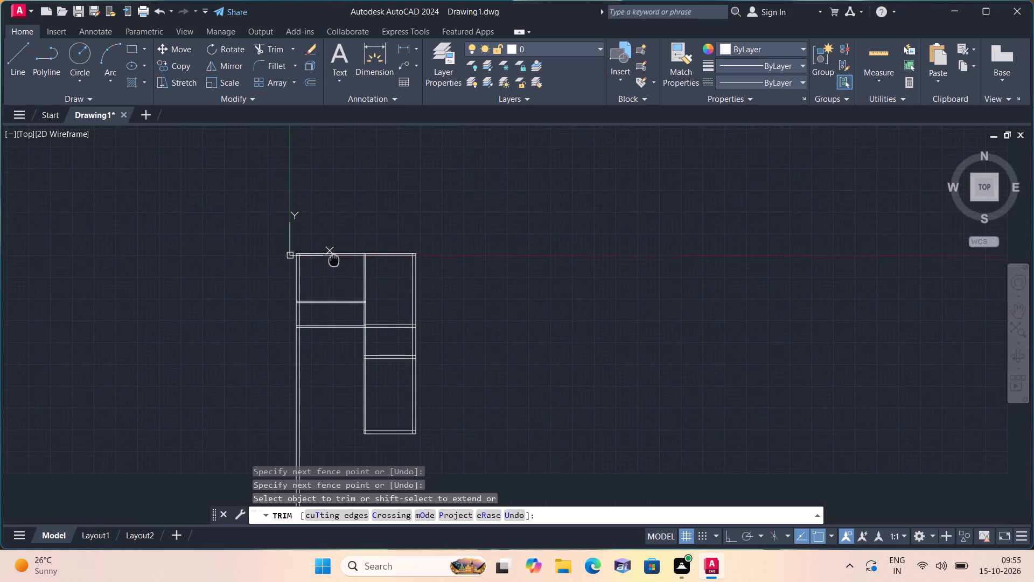
scroll(334, 259, down, 1)
scroll(352, 326, up, 3)
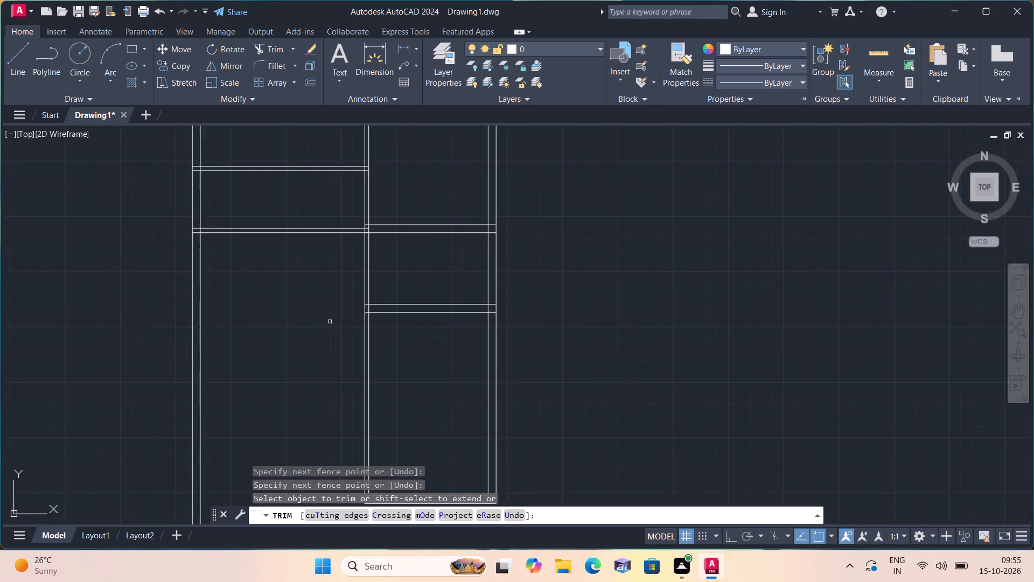
scroll(330, 320, up, 2)
scroll(330, 320, down, 3)
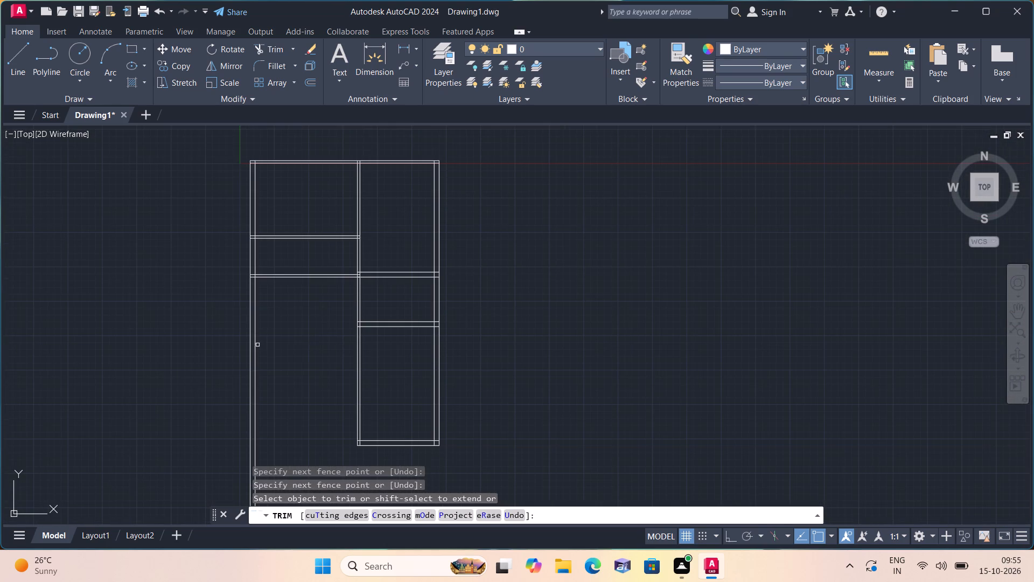
middle_drag(257, 345, 351, 338)
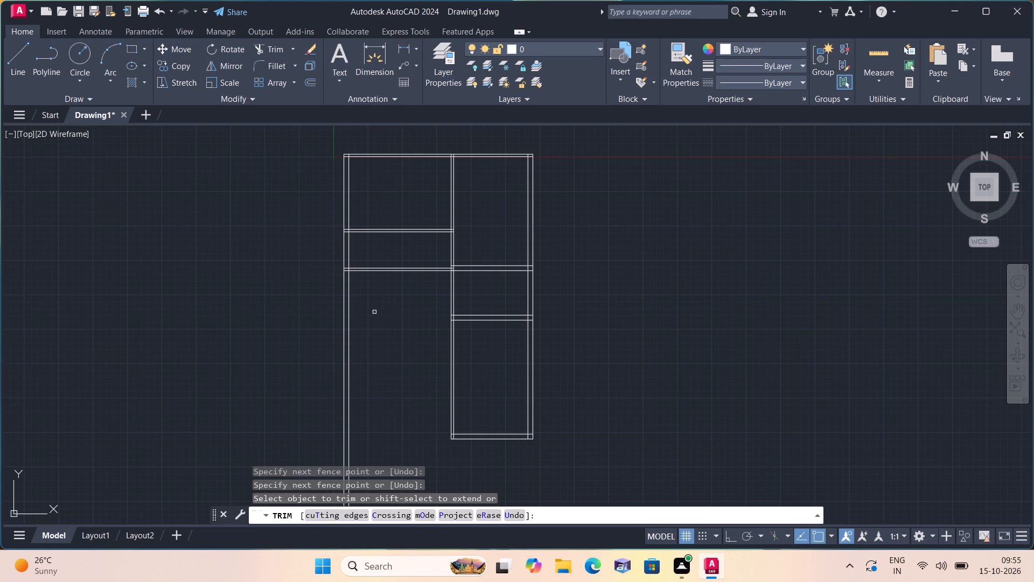
scroll(374, 312, up, 1)
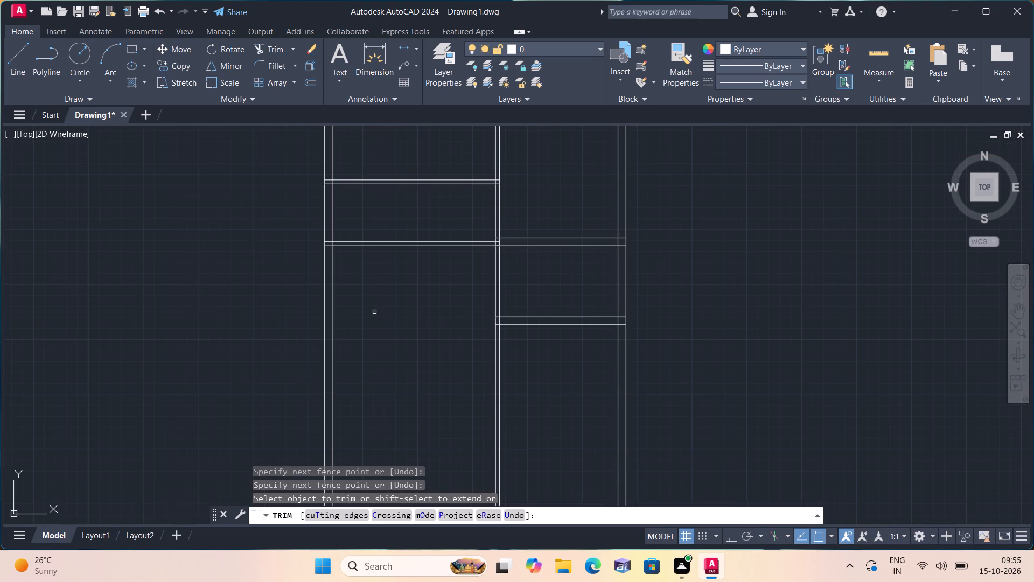
key(space)
Offset the inner line of the left outer wall 5'6" toward the partition.
text(off)
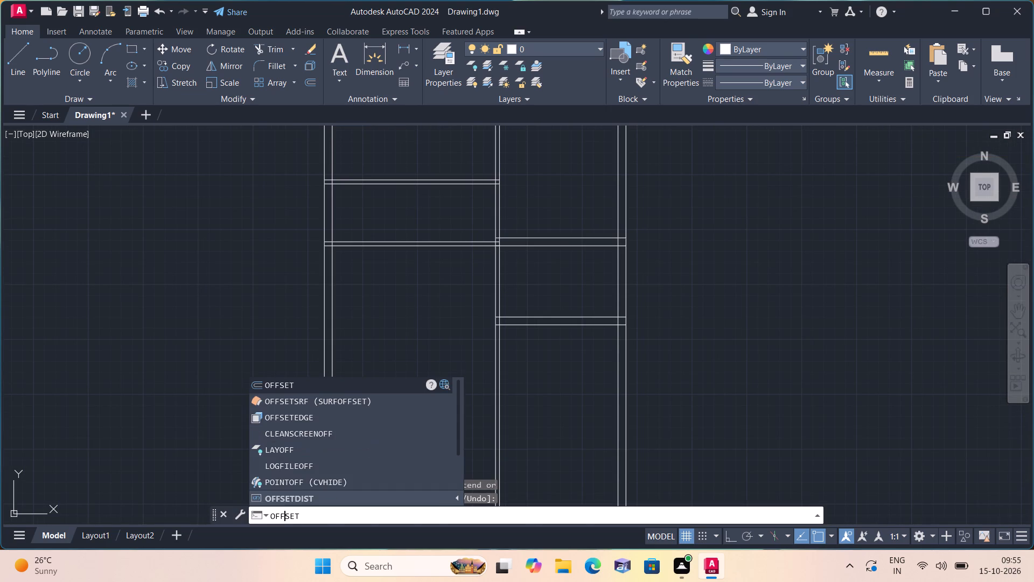
key(space)
text(5'6")
key(space)
scroll(374, 312, up, 1)
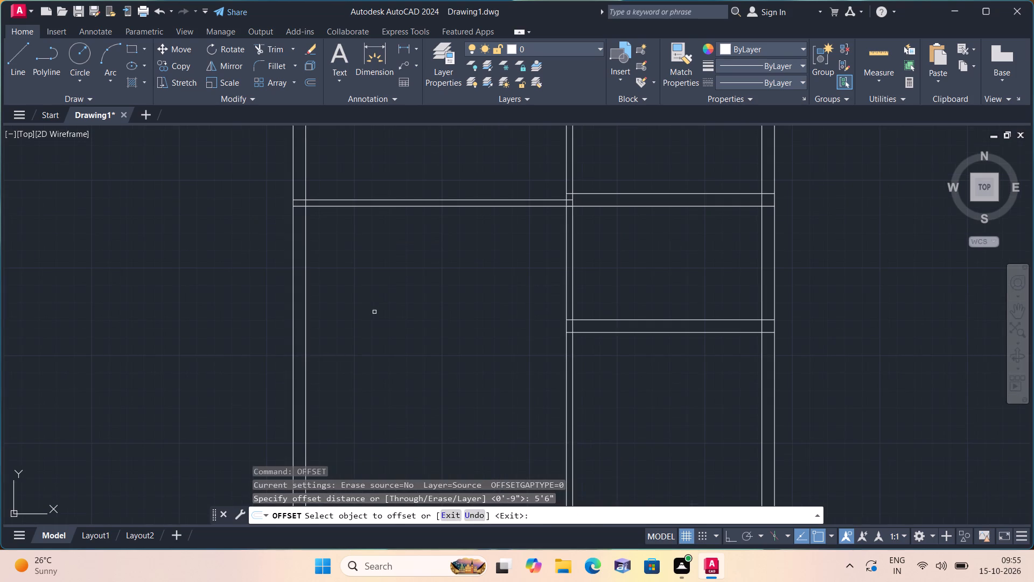
scroll(323, 295, down, 2)
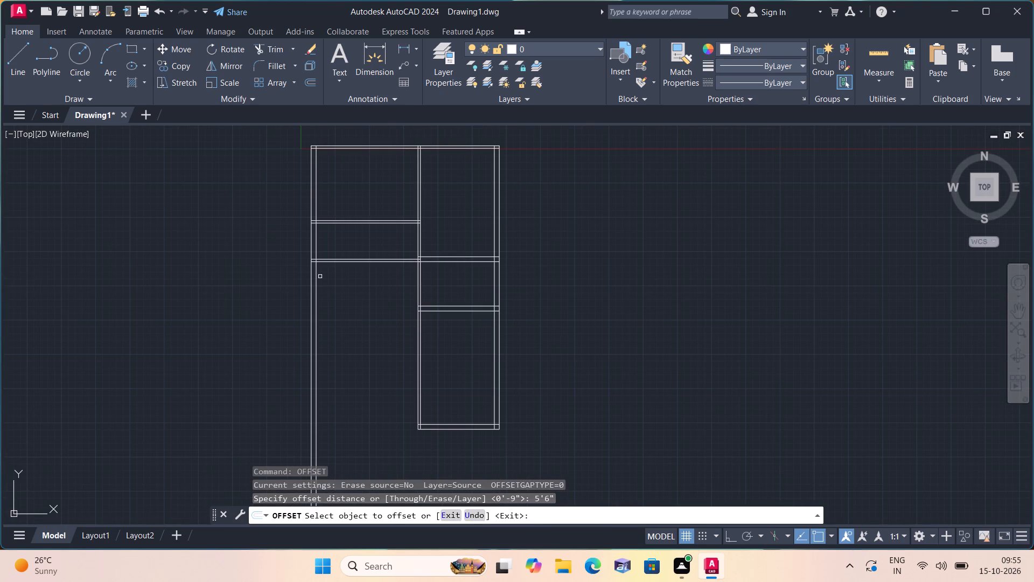
click(318, 276)
click(354, 281)
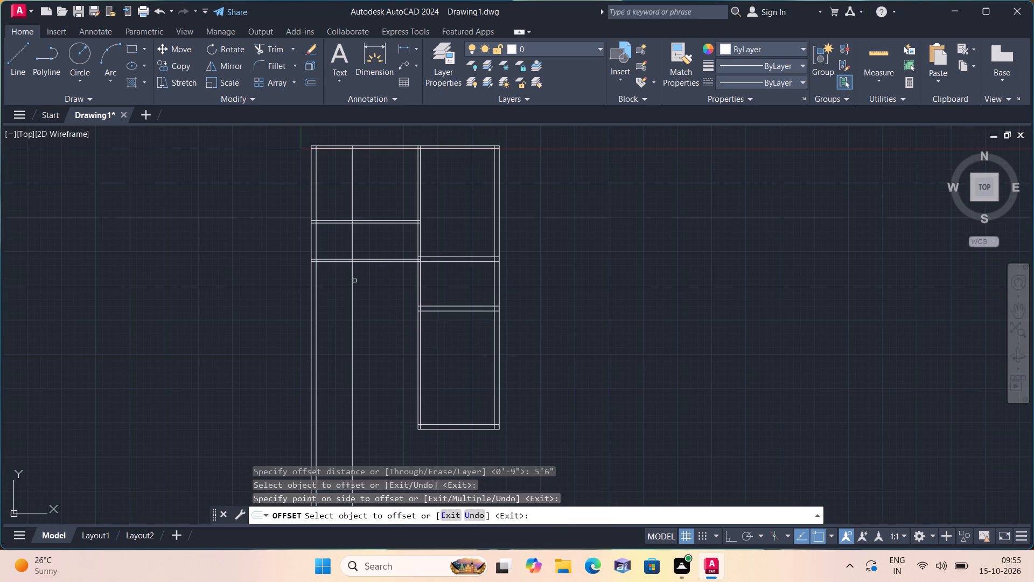
key(space)
Offset the new vertical line between the left outer wall and the partition 4.5" toward the partition to form a wall.
key(space)
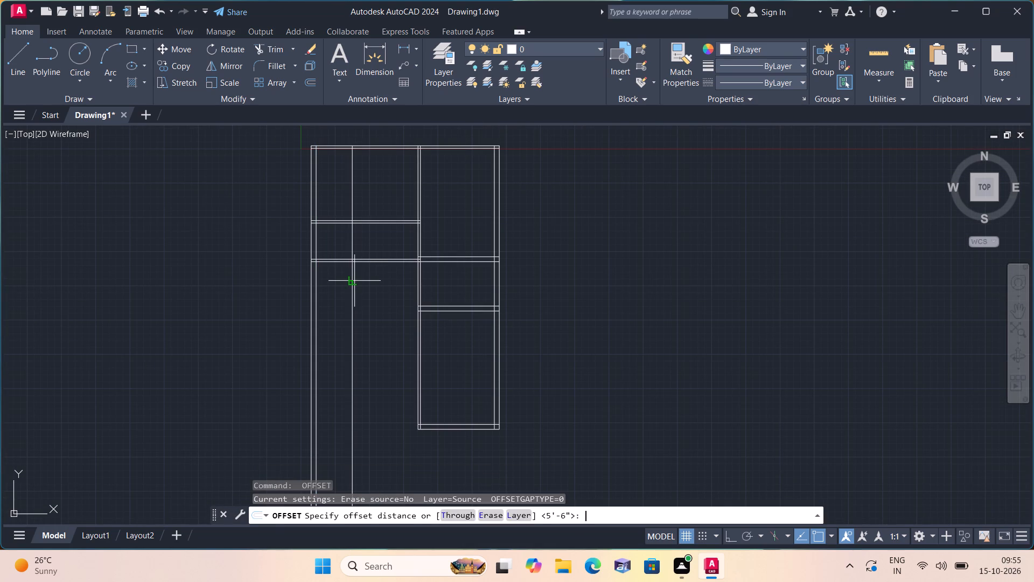
text(4.5")
key(space)
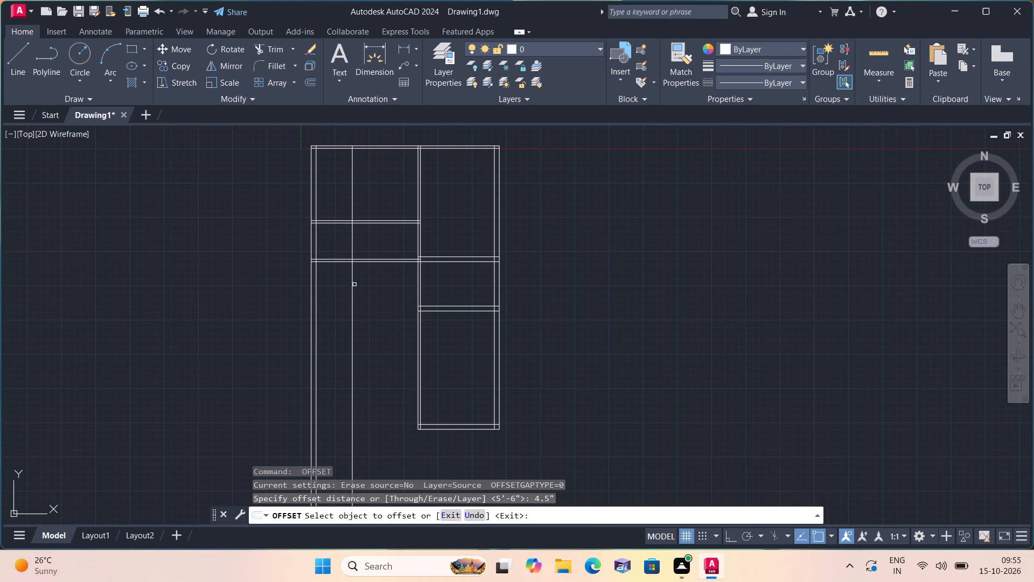
click(354, 288)
click(361, 290)
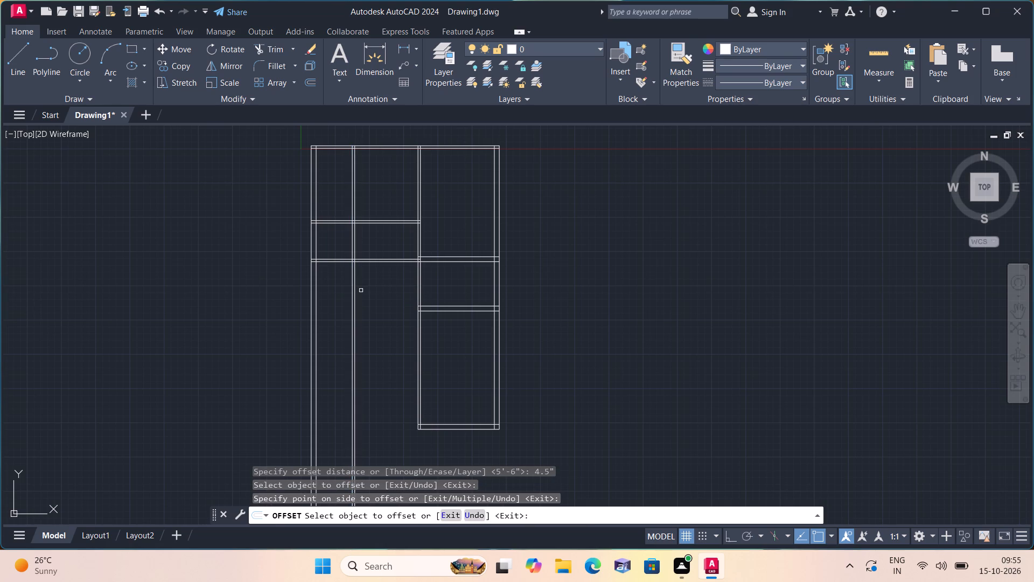
key(space)
Trim the new 4.5" vertical wall's lines below the lower cross wall left of the partition.
text(trim)
key(space)
click(361, 290)
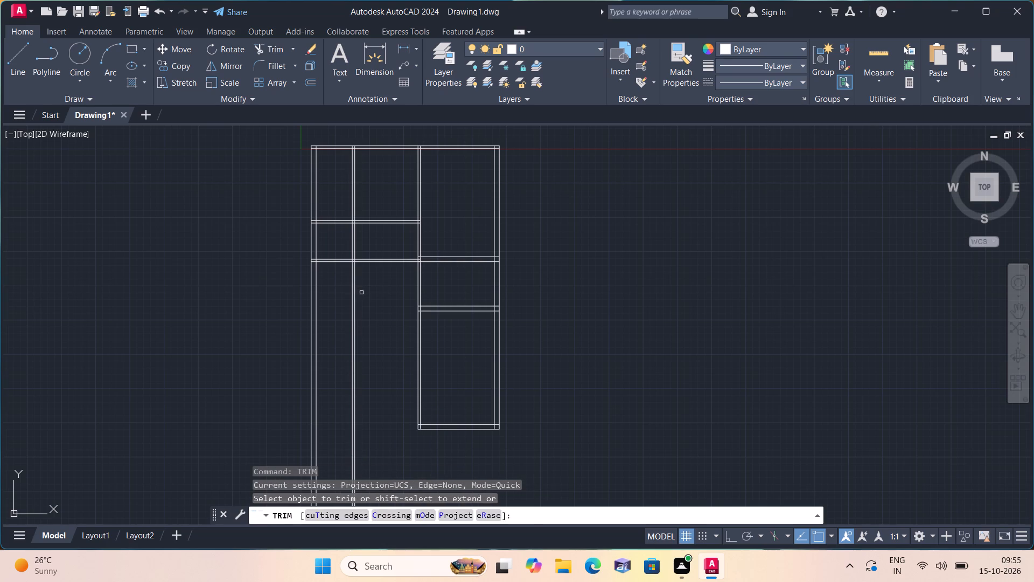
click(361, 307)
click(343, 293)
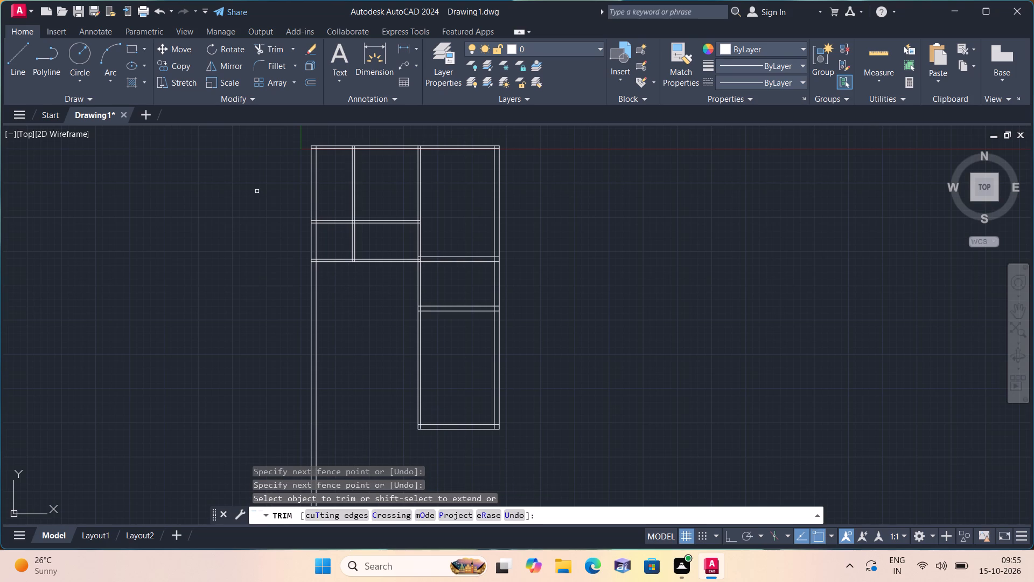
middle_drag(260, 197, 320, 359)
scroll(466, 379, up, 1)
scroll(392, 379, up, 1)
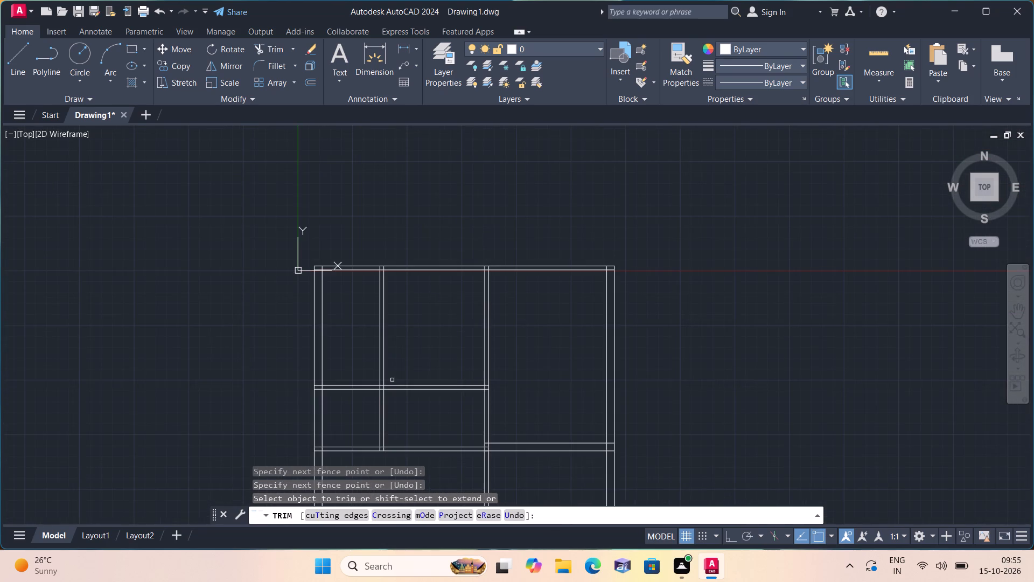
Trim the new 4.5" vertical wall's lines above the upper cross wall, including the remnants inside the top outer wall.
click(395, 372)
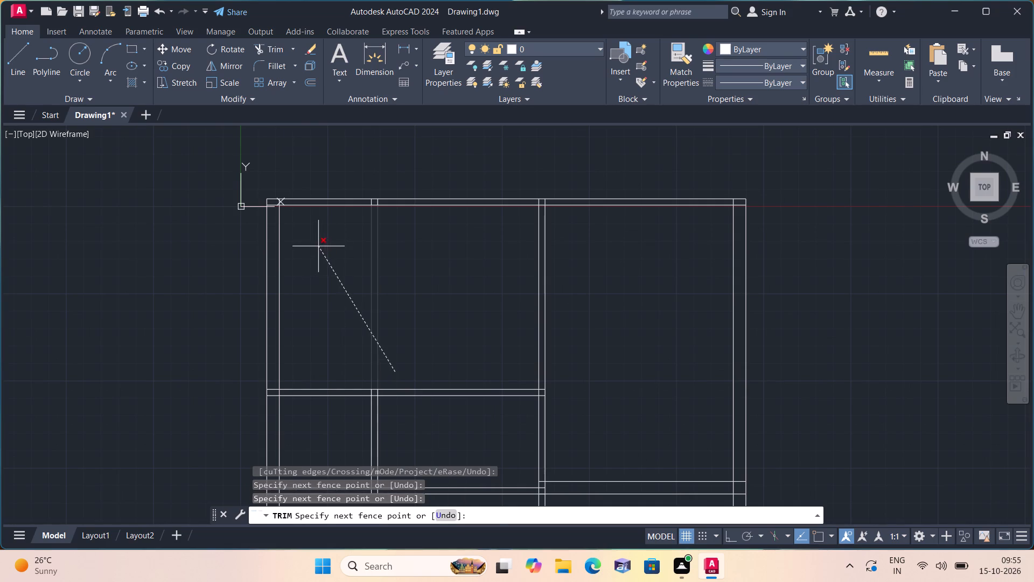
click(318, 246)
scroll(385, 205, up, 1)
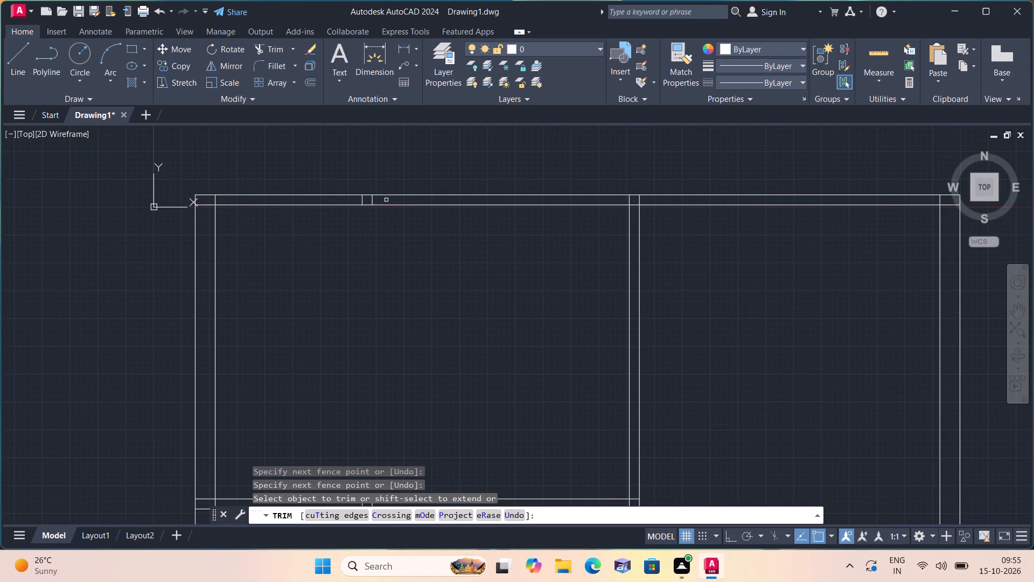
click(386, 200)
click(344, 200)
scroll(344, 203, down, 1)
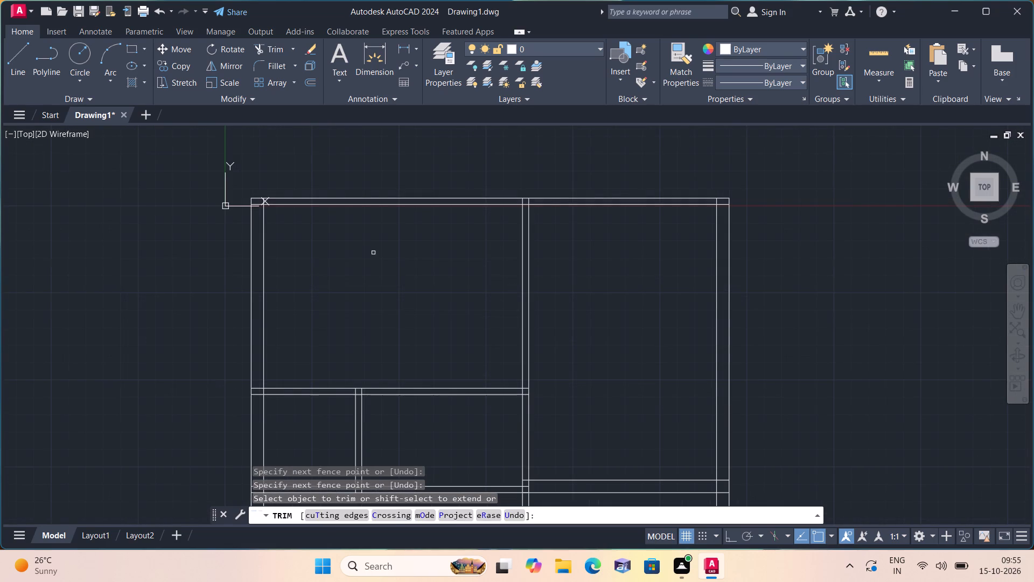
middle_drag(374, 267, 370, 219)
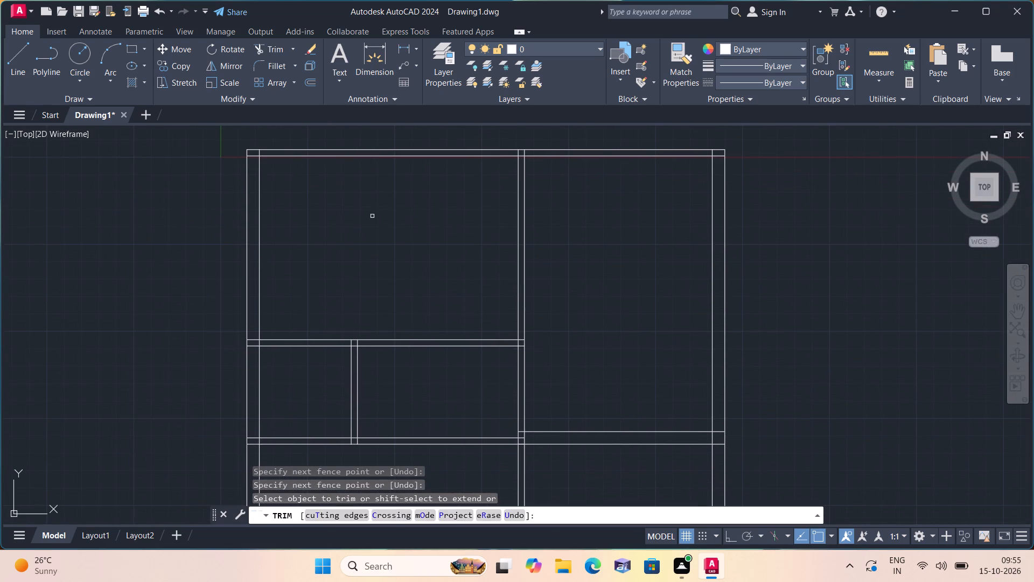
scroll(372, 216, down, 1)
scroll(372, 216, up, 1)
scroll(372, 216, down, 1)
scroll(372, 216, up, 1)
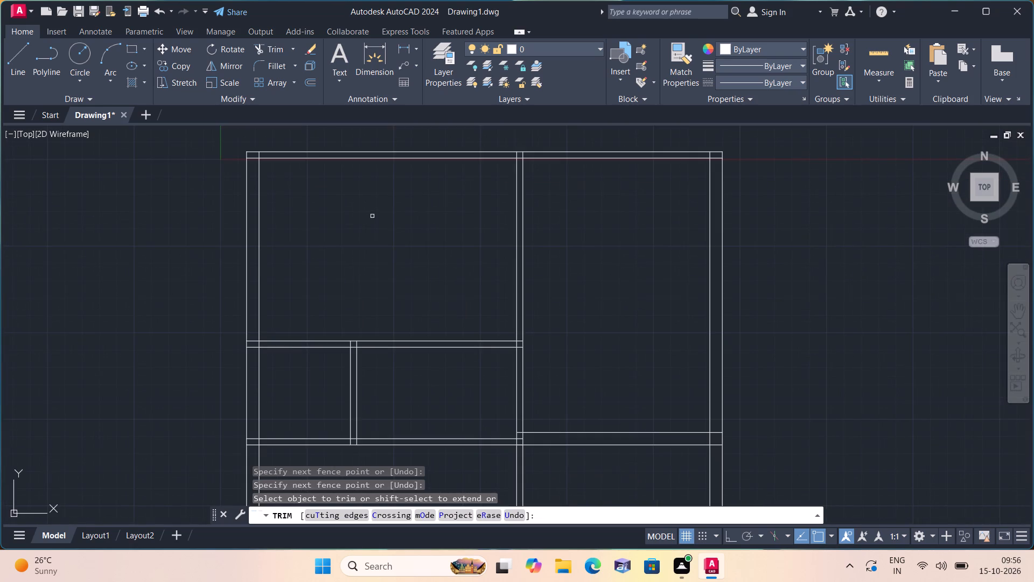
scroll(372, 216, down, 1)
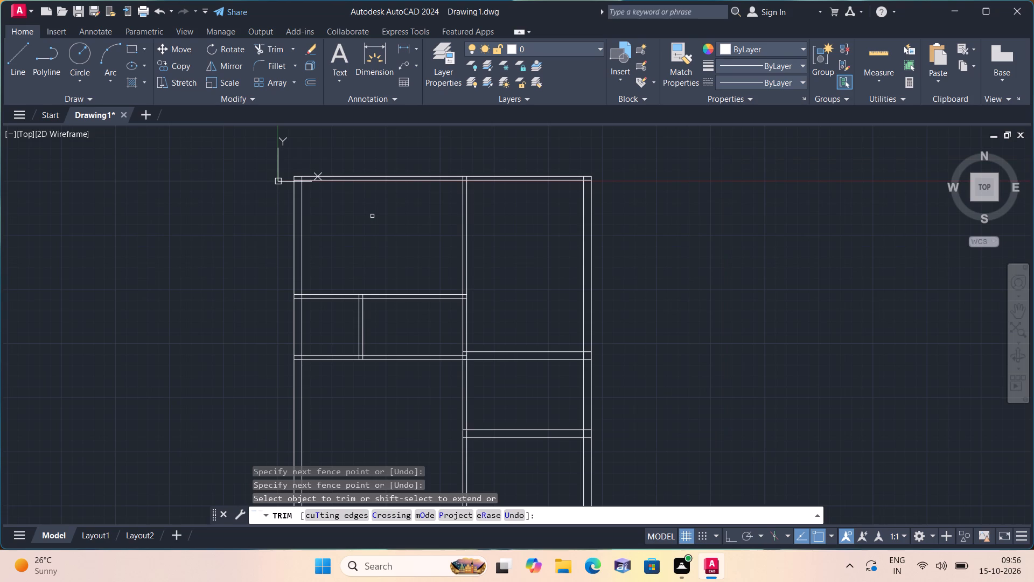
middle_drag(374, 238, 387, 222)
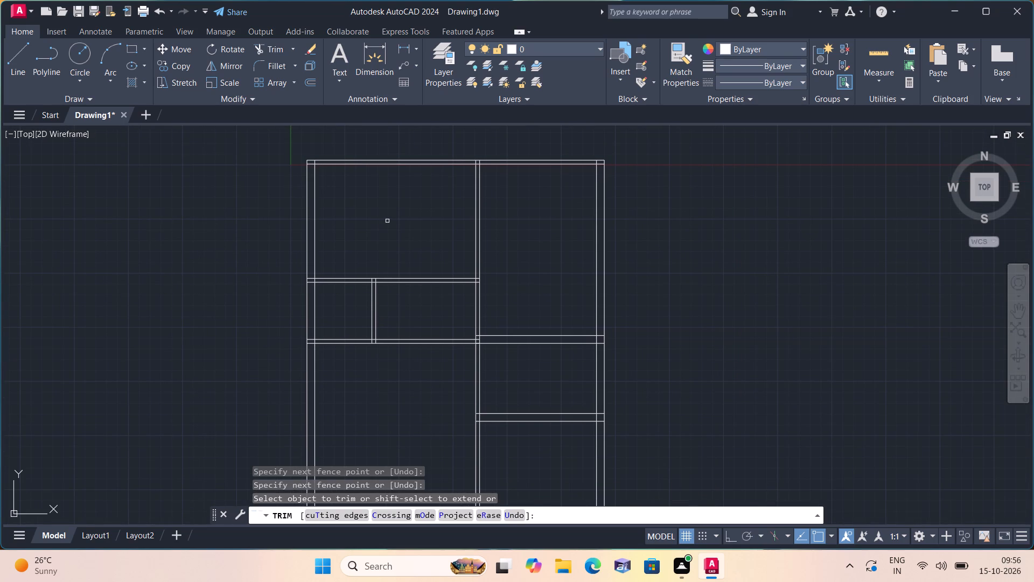
key(space)
Offset the partition-side line of the short 4.5" vertical wall 5' toward the partition.
text(off 5')
key(space)
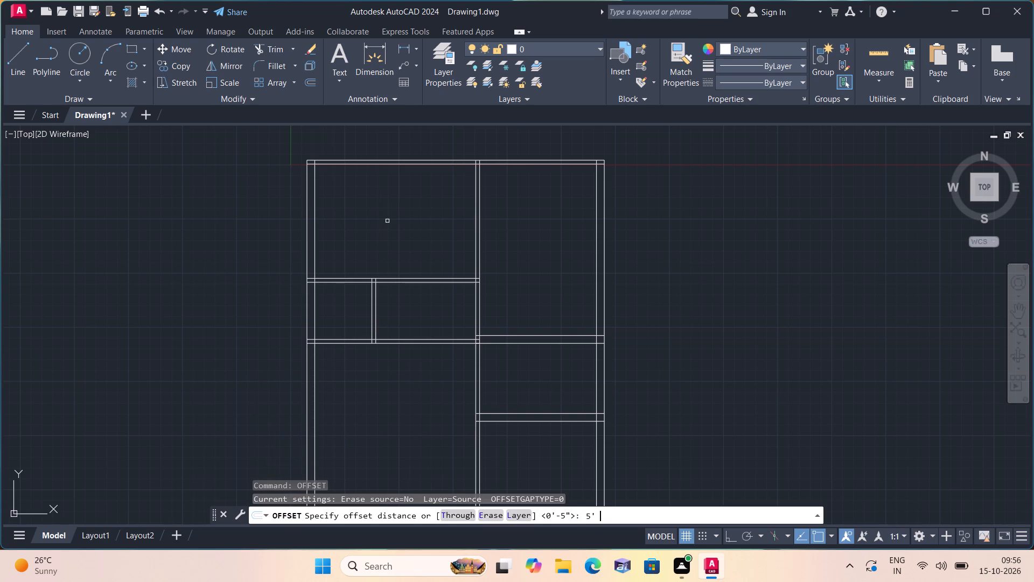
click(377, 308)
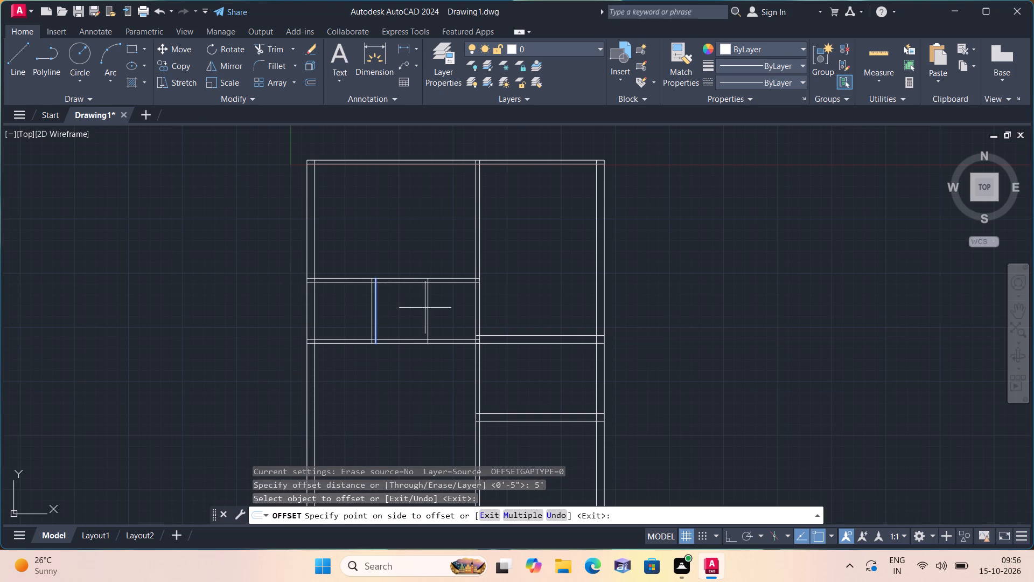
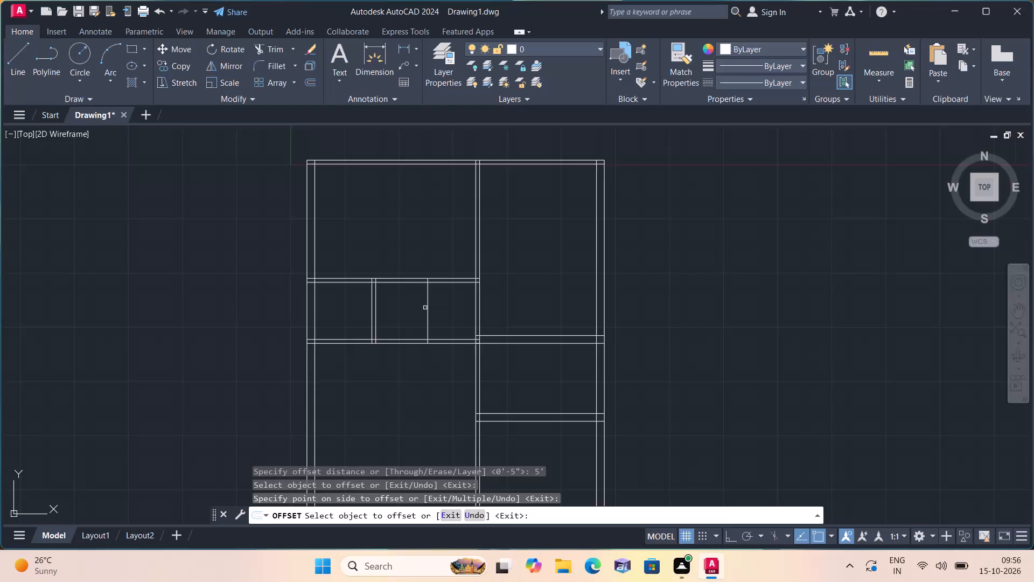
Offset the new vertical line between the short 4.5" wall and the partition 4.5" toward the partition.
key(space)
key(space)
text(4.5")
key(space)
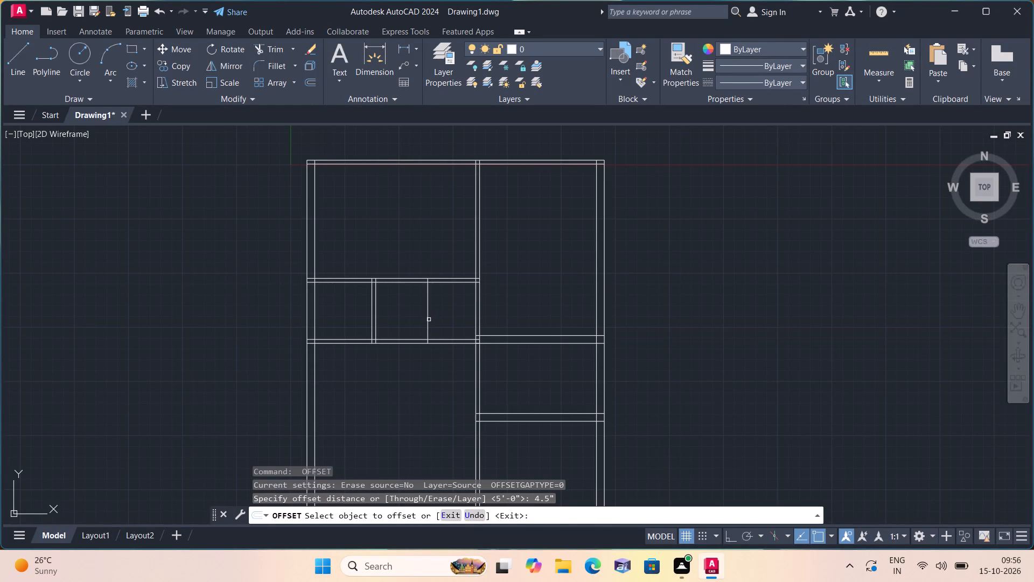
click(429, 320)
click(445, 321)
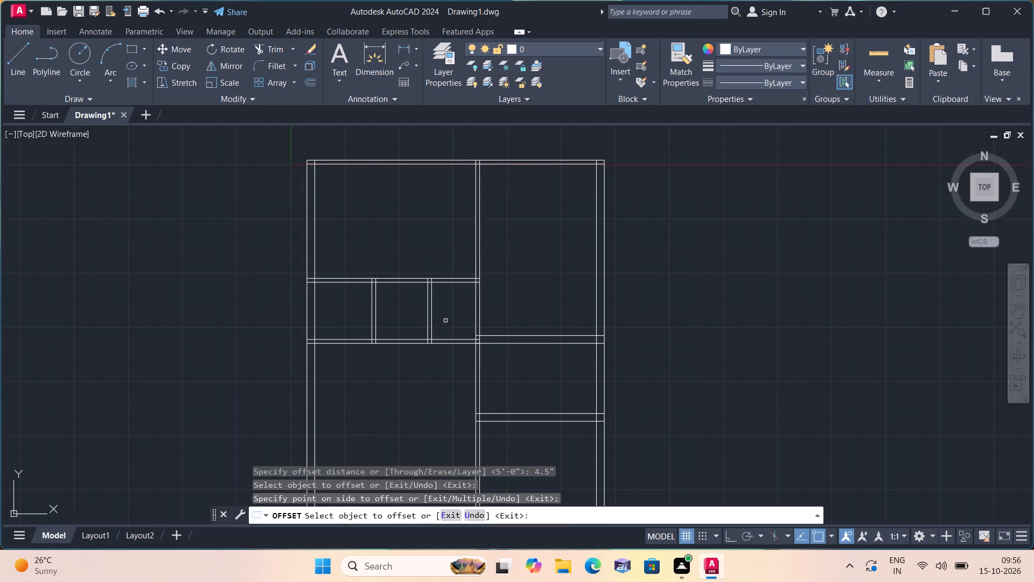
key(space)
Offset the bottom line of the lower cross wall left of the partition 12'9" downward.
key(space)
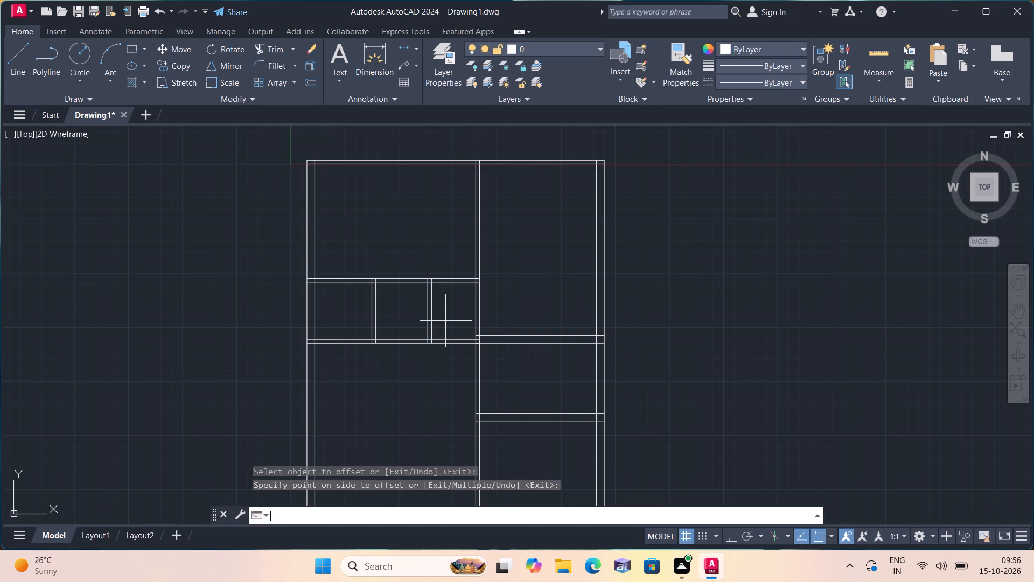
text(12'9")
key(space)
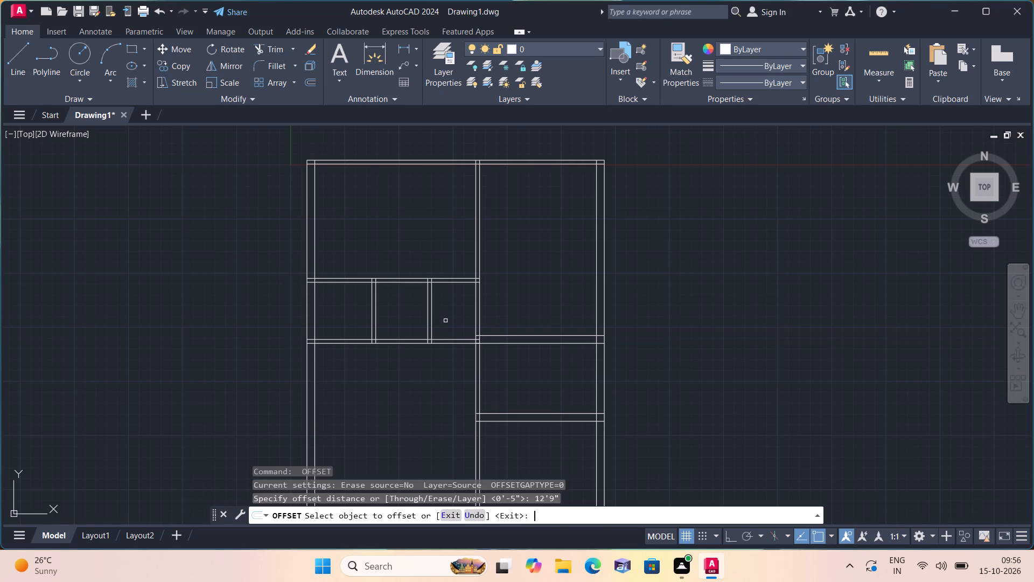
middle_drag(409, 369, 387, 288)
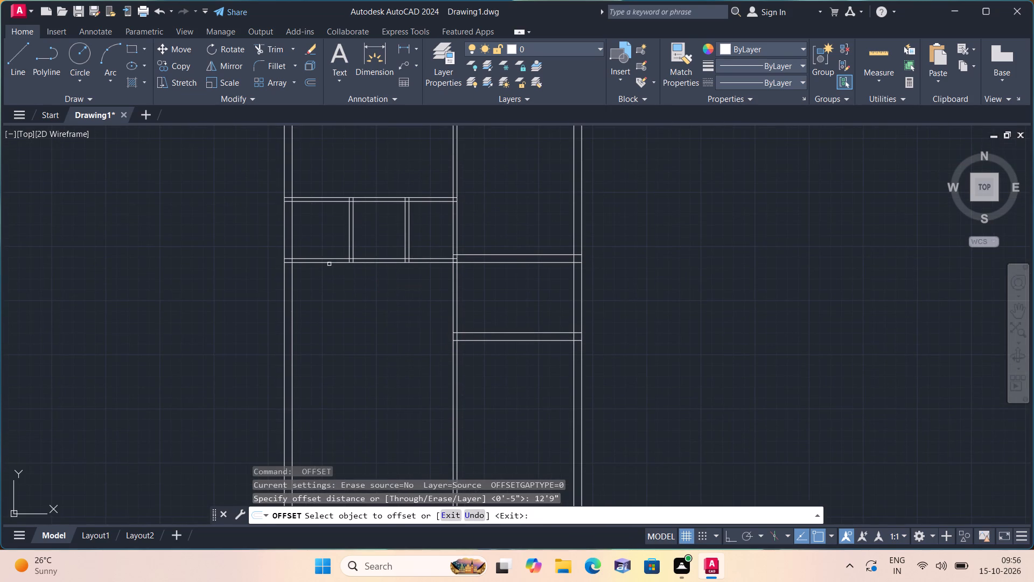
scroll(329, 262, up, 1)
click(329, 262)
click(352, 358)
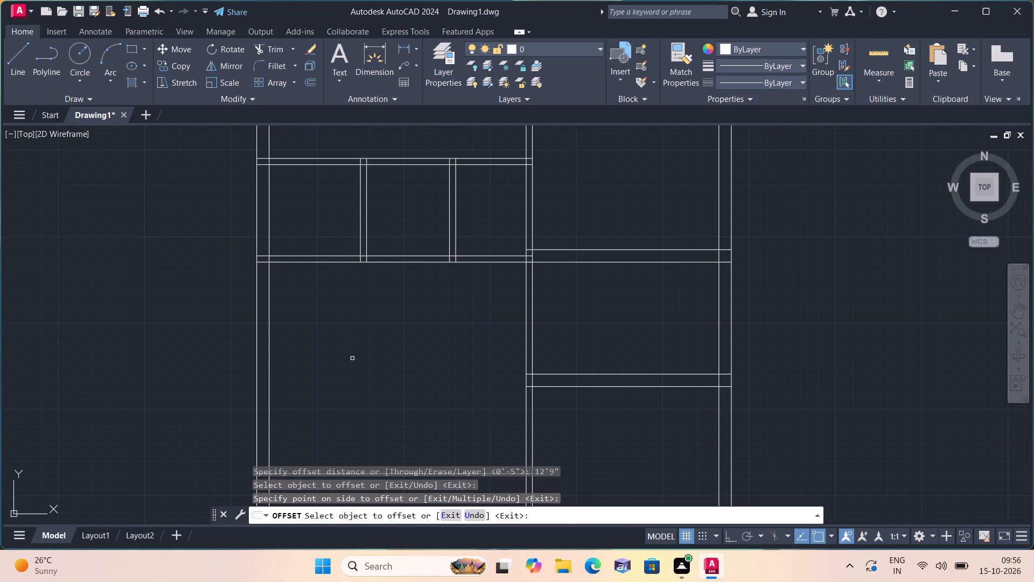
scroll(354, 363, down, 2)
middle_drag(352, 362, 374, 268)
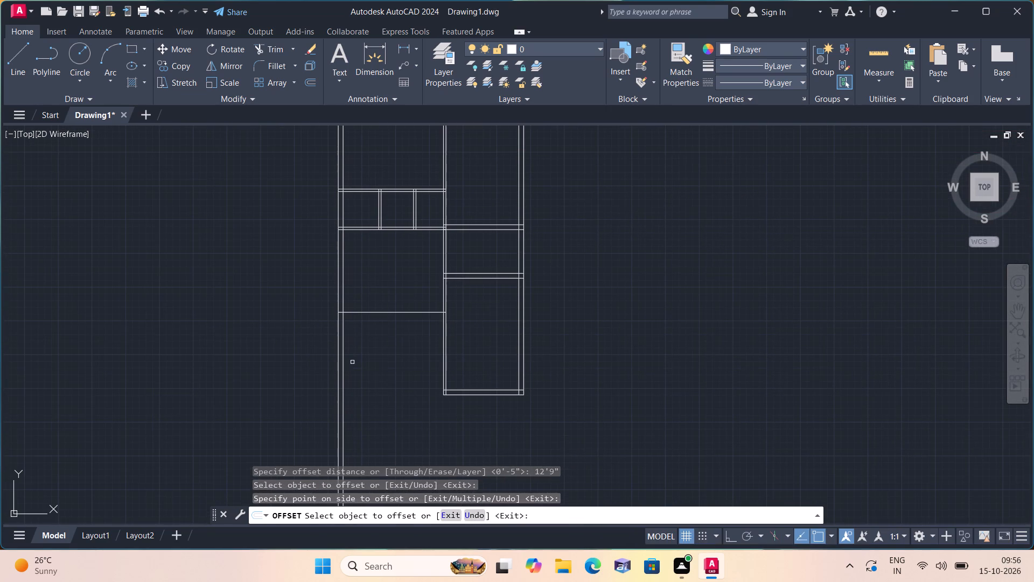
key(space)
Offset the new horizontal line left of the partition 4.5" downward to form a cross wall.
key(space)
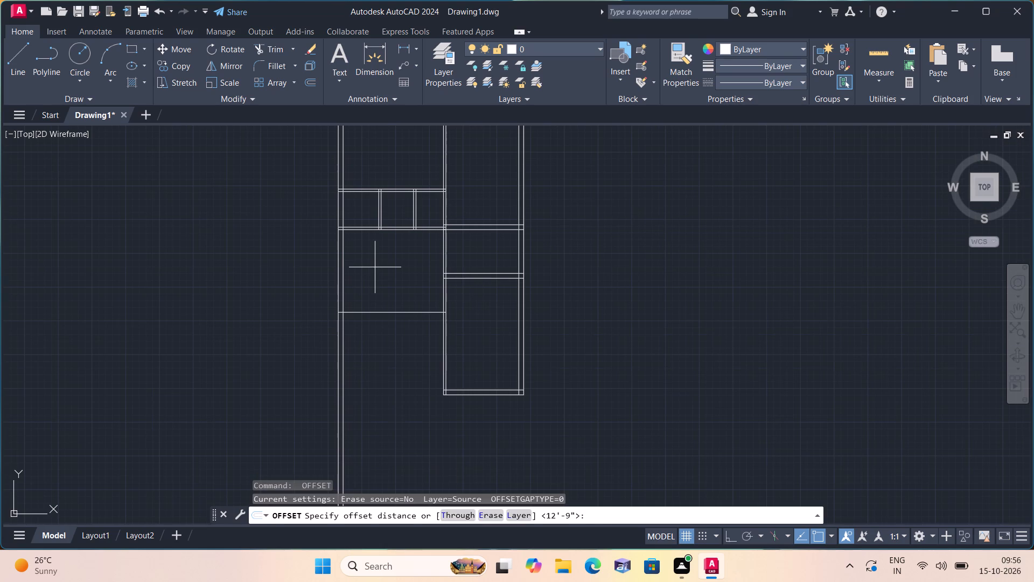
text(4.5")
key(space)
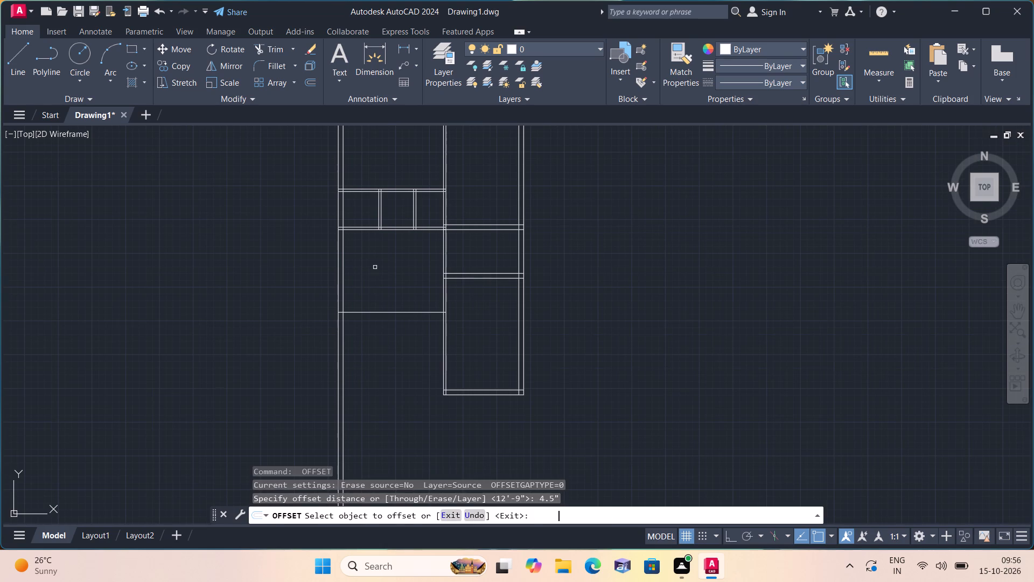
scroll(360, 299, down, 1)
scroll(360, 299, up, 1)
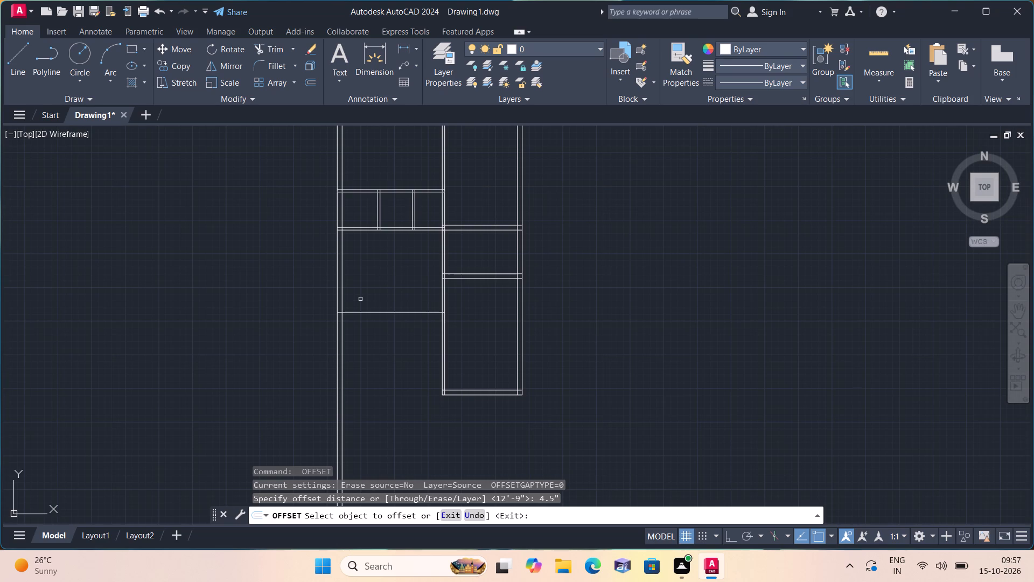
click(363, 314)
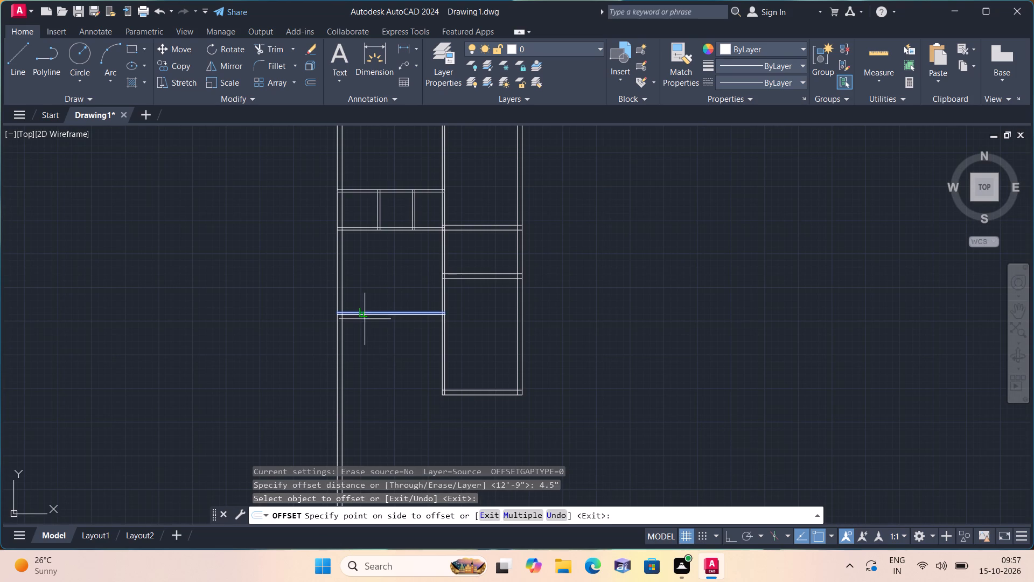
click(373, 336)
scroll(373, 336, down, 1)
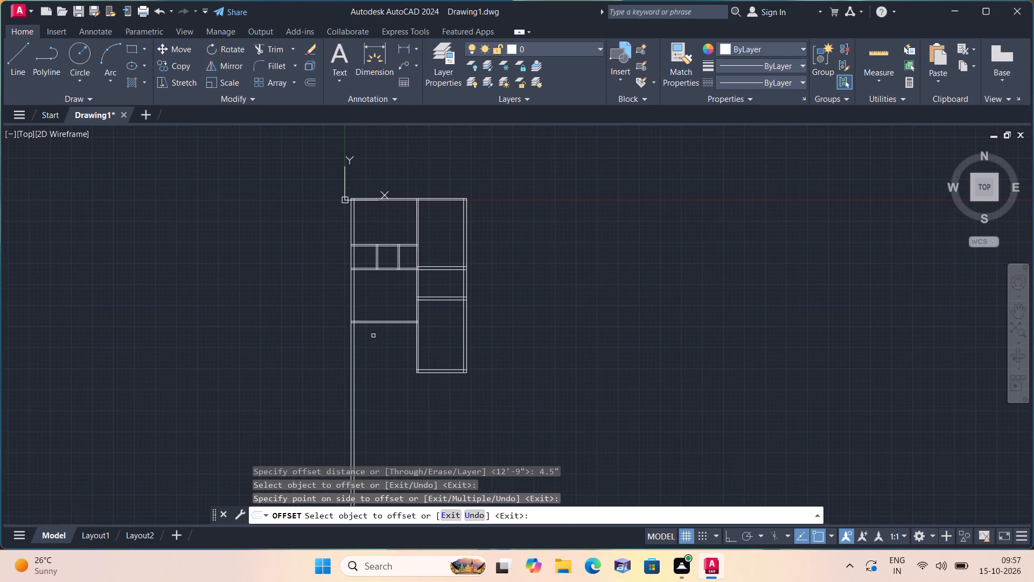
scroll(361, 336, up, 2)
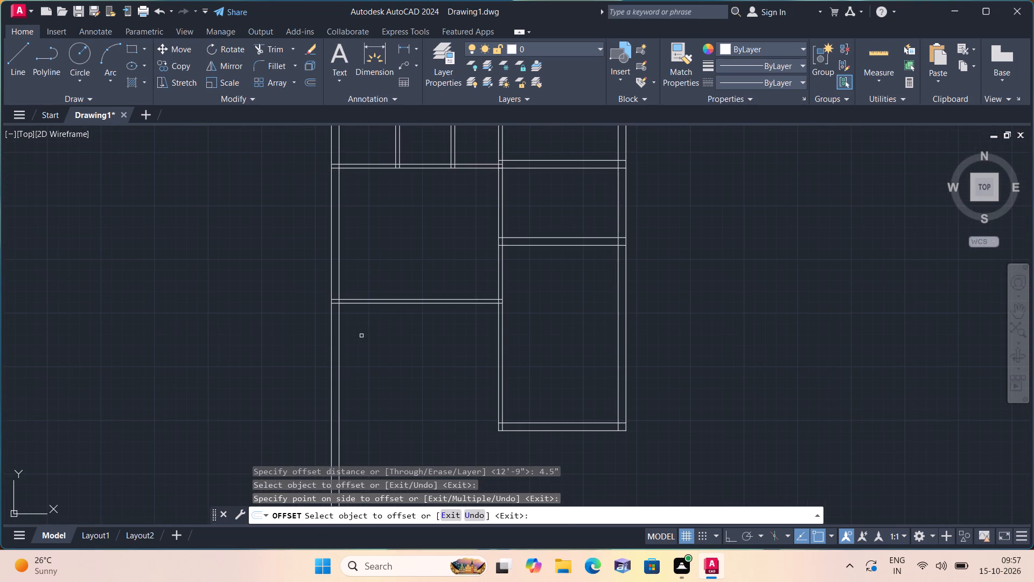
scroll(367, 334, down, 1)
scroll(371, 285, up, 1)
middle_drag(371, 284, 397, 335)
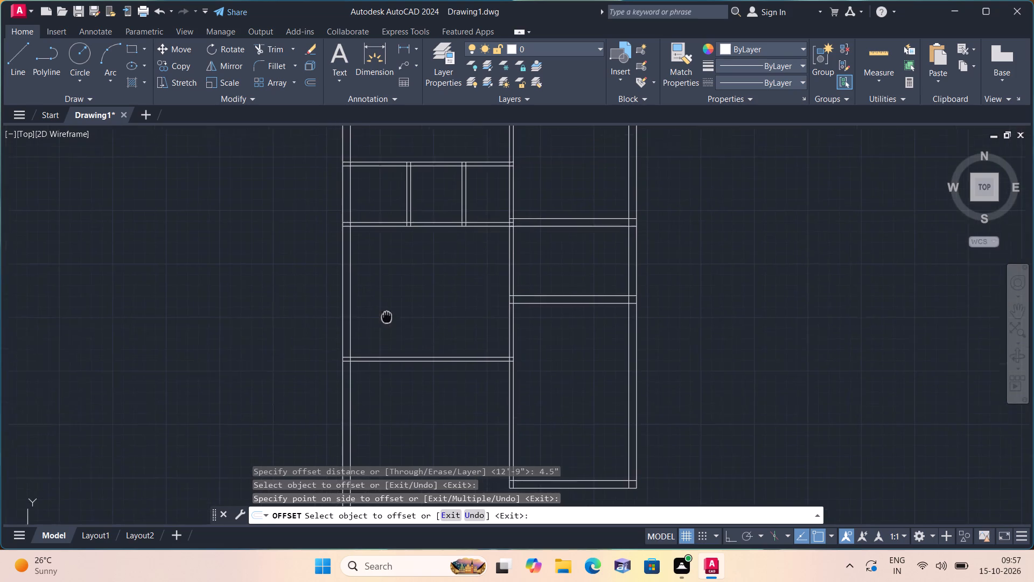
middle_drag(397, 335, 403, 349)
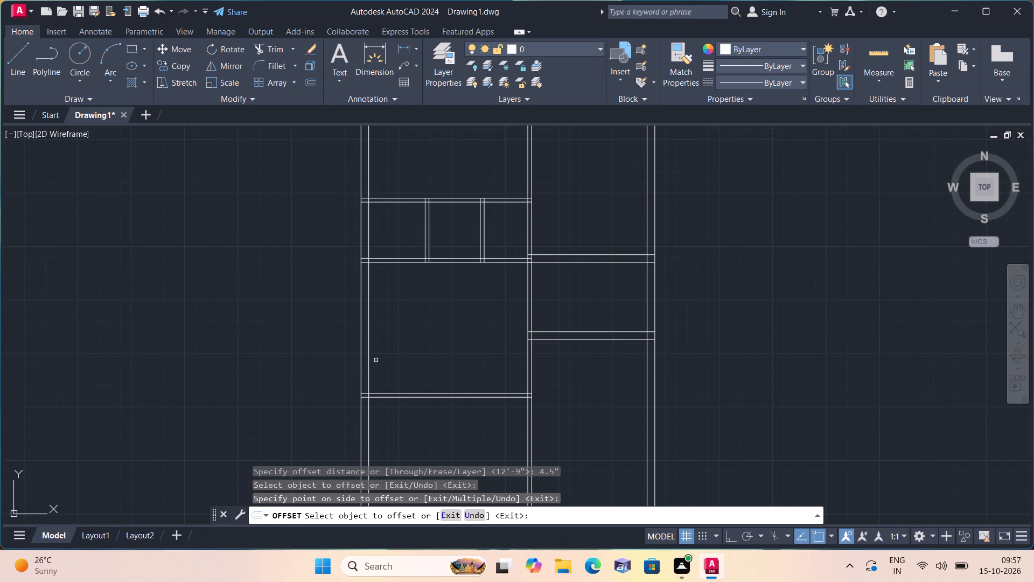
key(space)
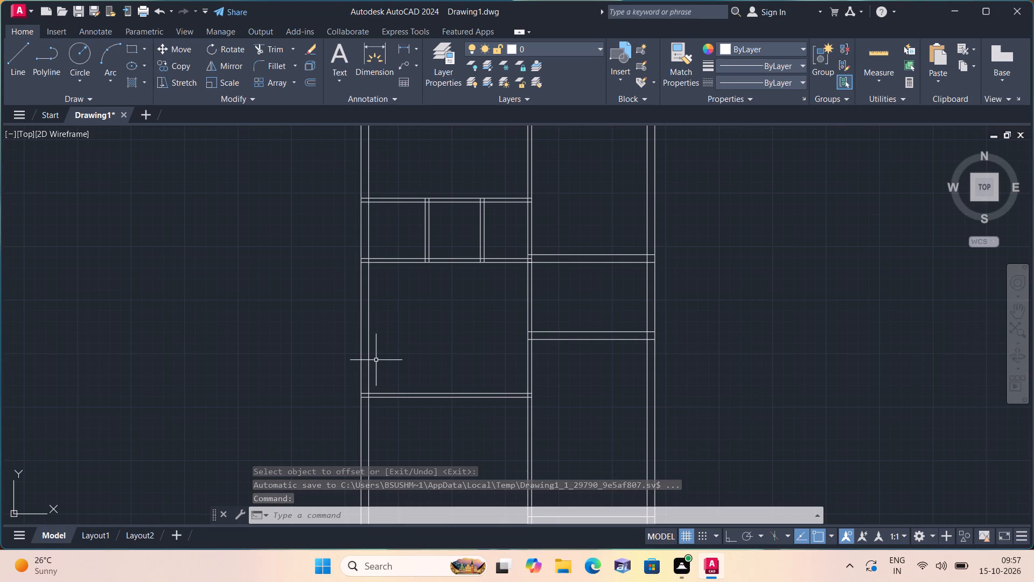
Offset the bottom line of the newest 4.5" cross wall left of the partition 9' downward.
key(space)
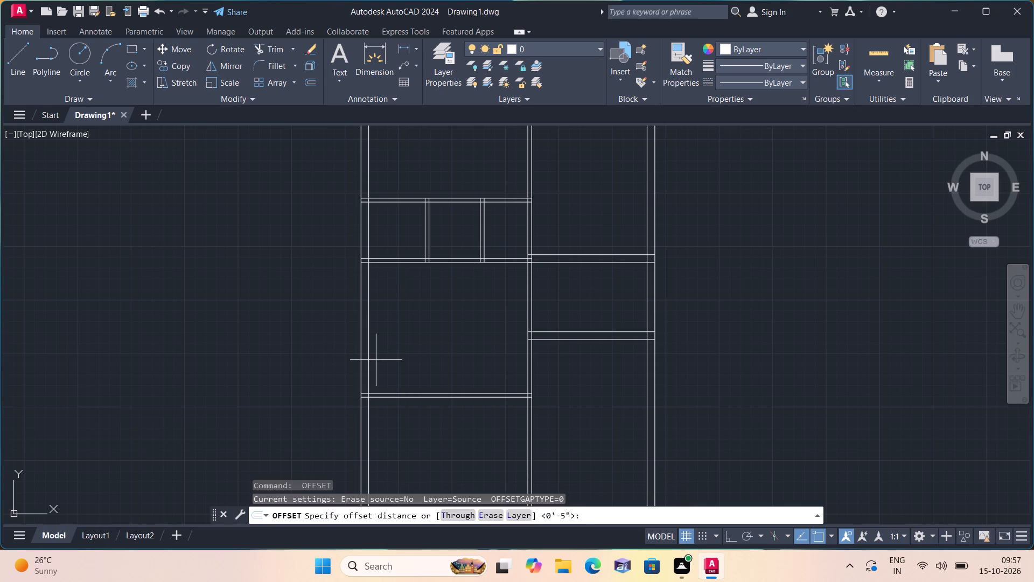
scroll(367, 375, down, 2)
middle_drag(357, 332, 329, 272)
middle_click(329, 272)
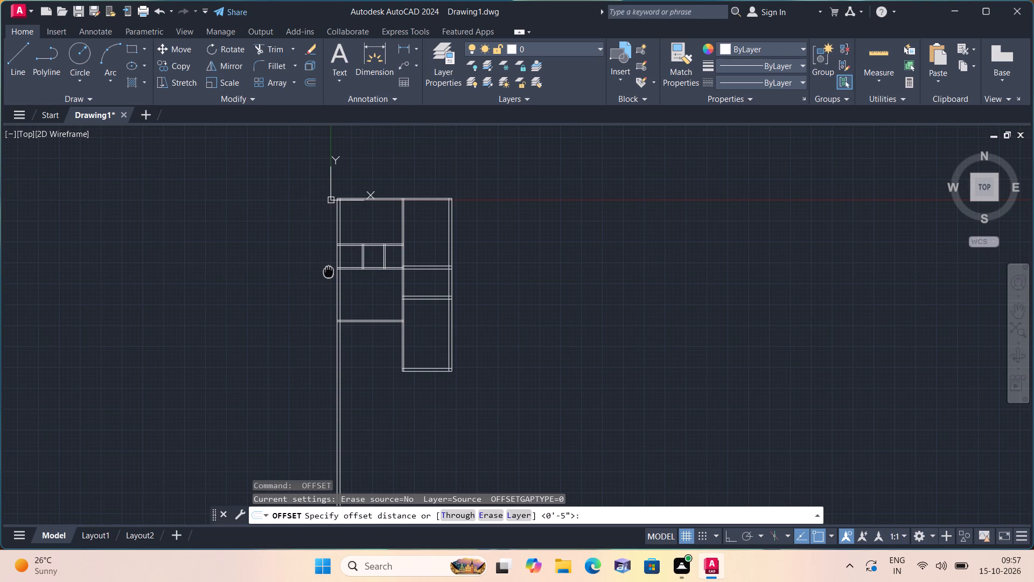
scroll(329, 272, up, 1)
scroll(329, 272, down, 1)
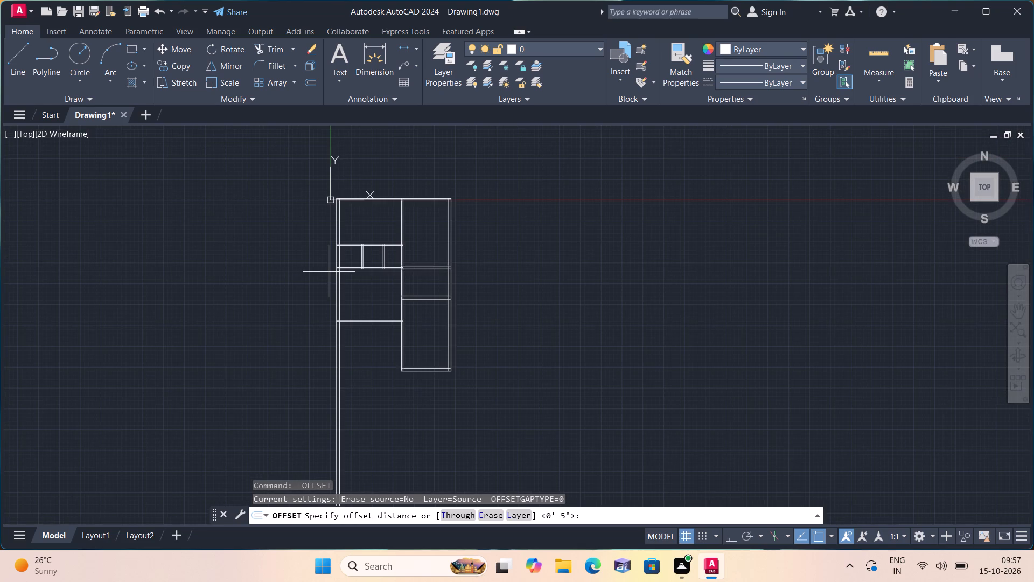
scroll(329, 272, up, 1)
scroll(329, 272, down, 1)
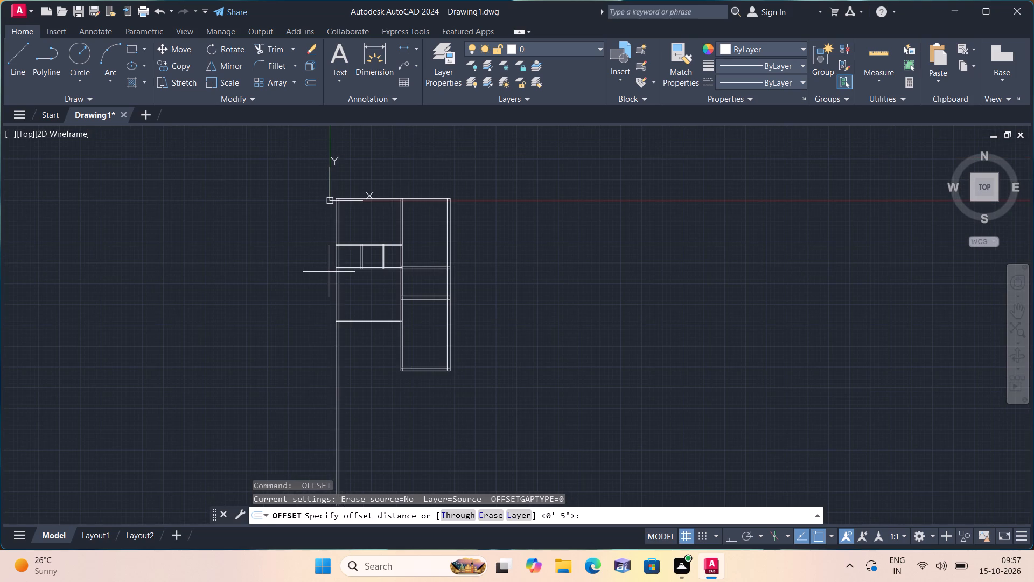
scroll(329, 272, up, 1)
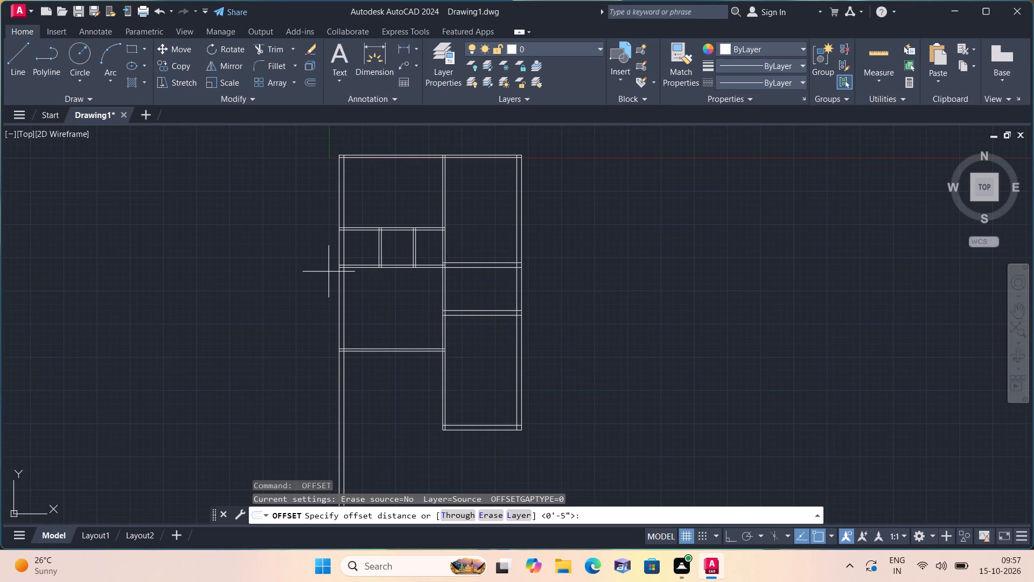
scroll(329, 272, down, 1)
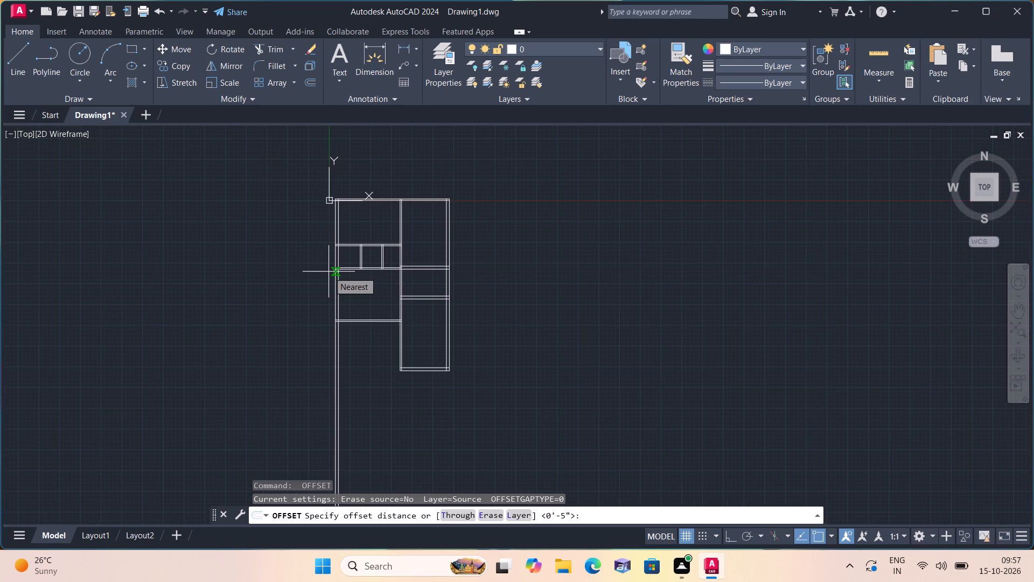
scroll(330, 274, up, 2)
middle_drag(329, 314, 282, 244)
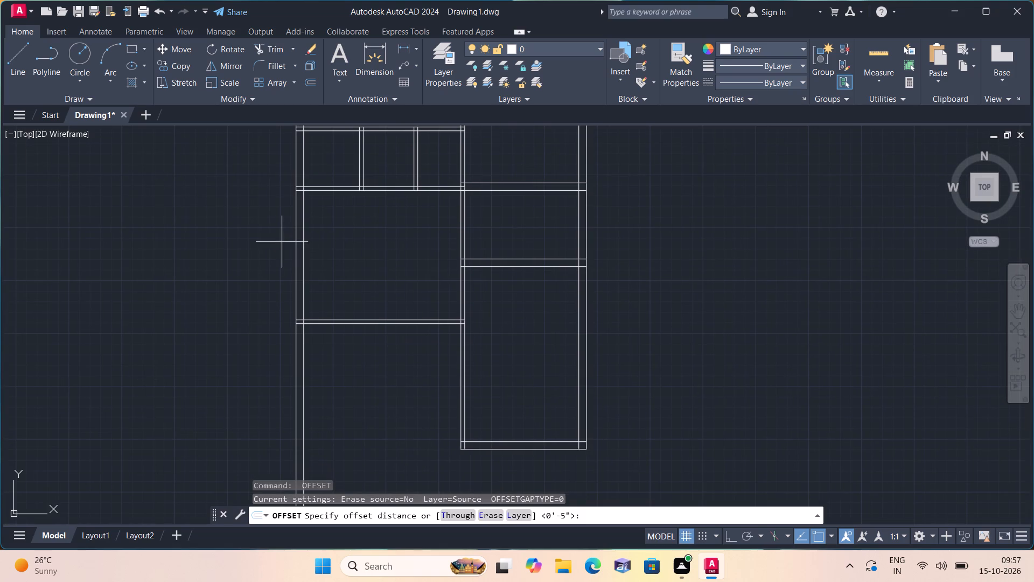
middle_click(345, 304)
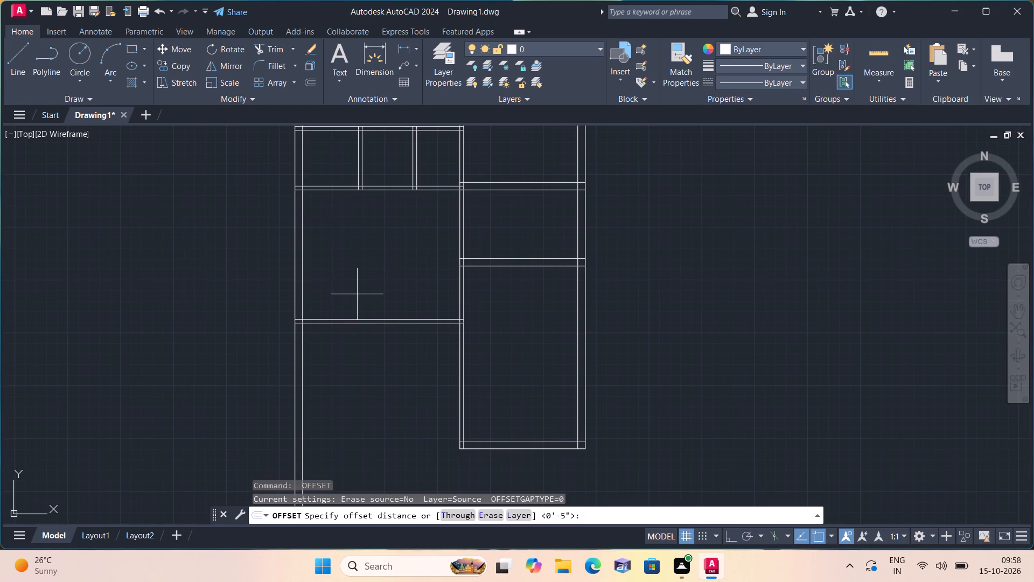
text(off)
key(space)
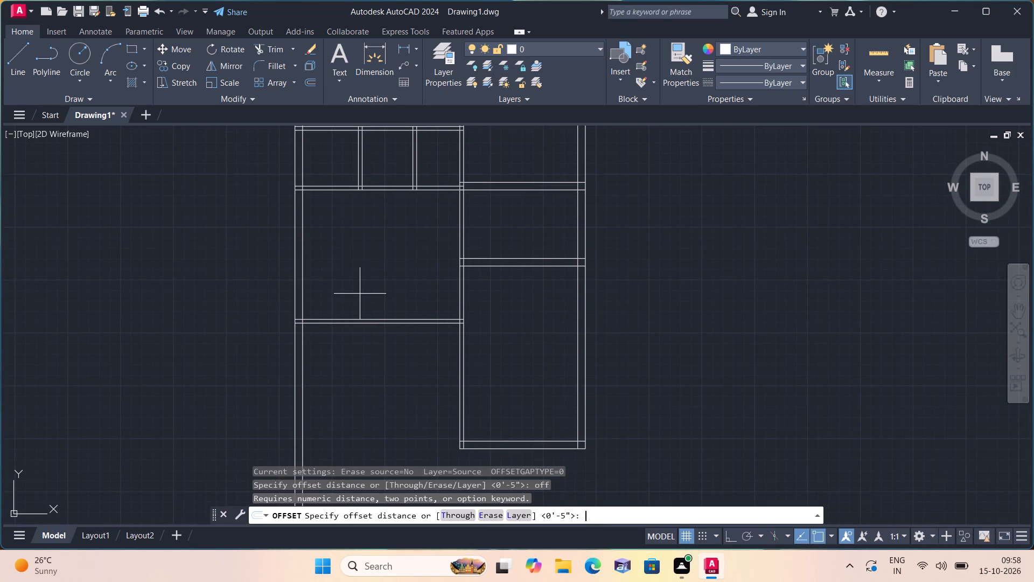
text(9')
key(space)
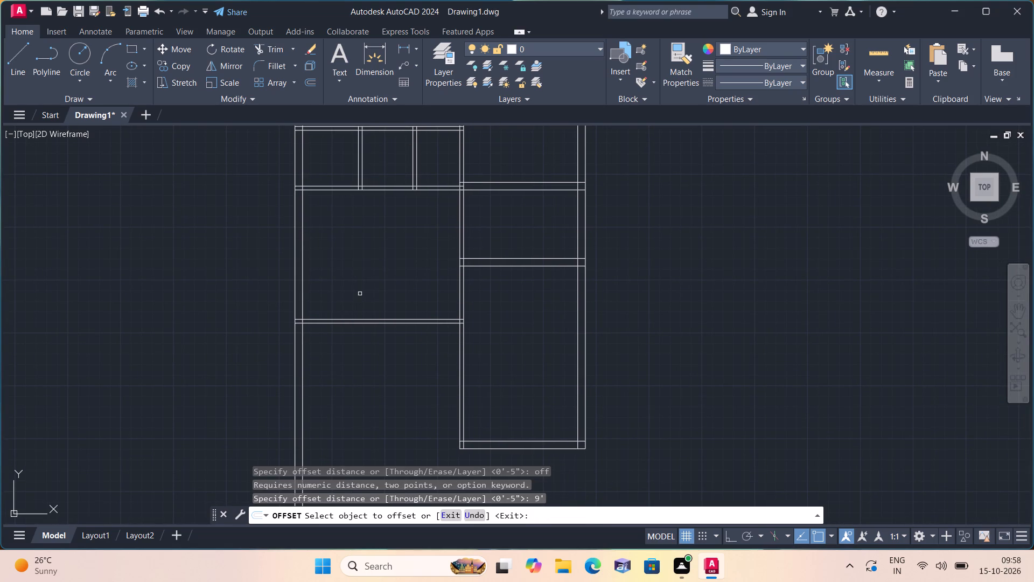
click(355, 324)
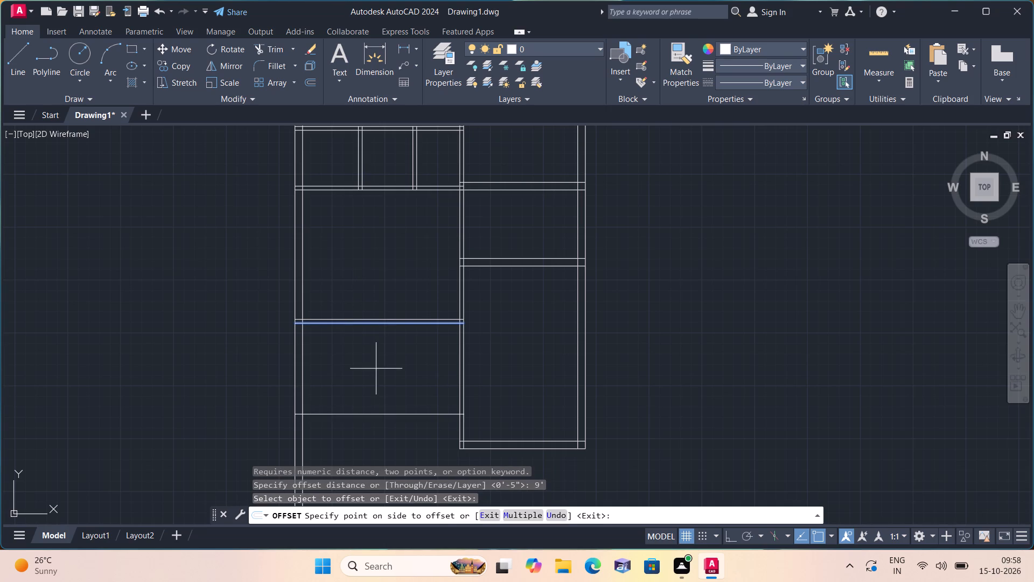
click(378, 383)
middle_drag(375, 382, 367, 308)
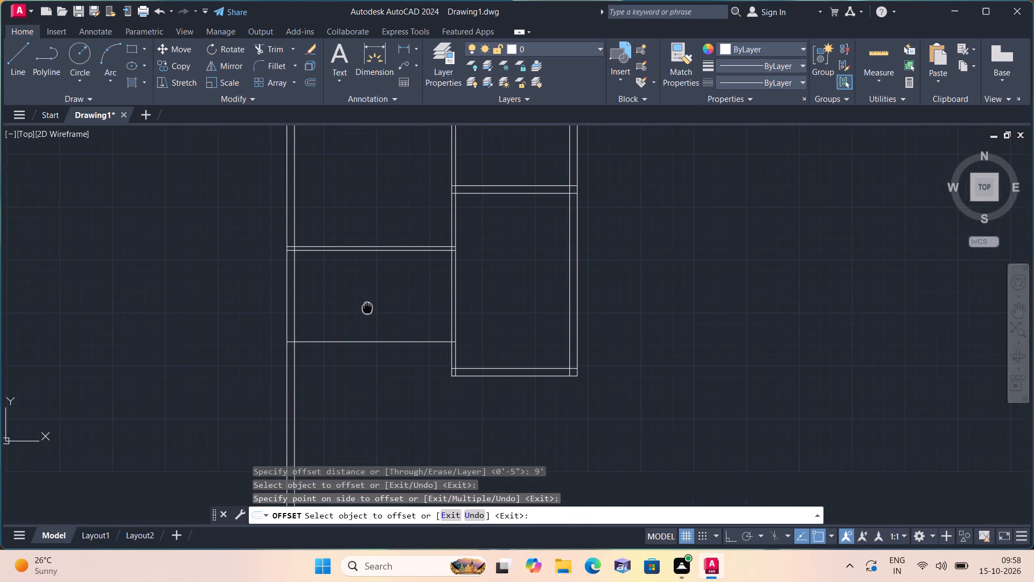
key(space)
Offset the newest horizontal line left of the partition 4.5" downward to form another cross wall.
key(space)
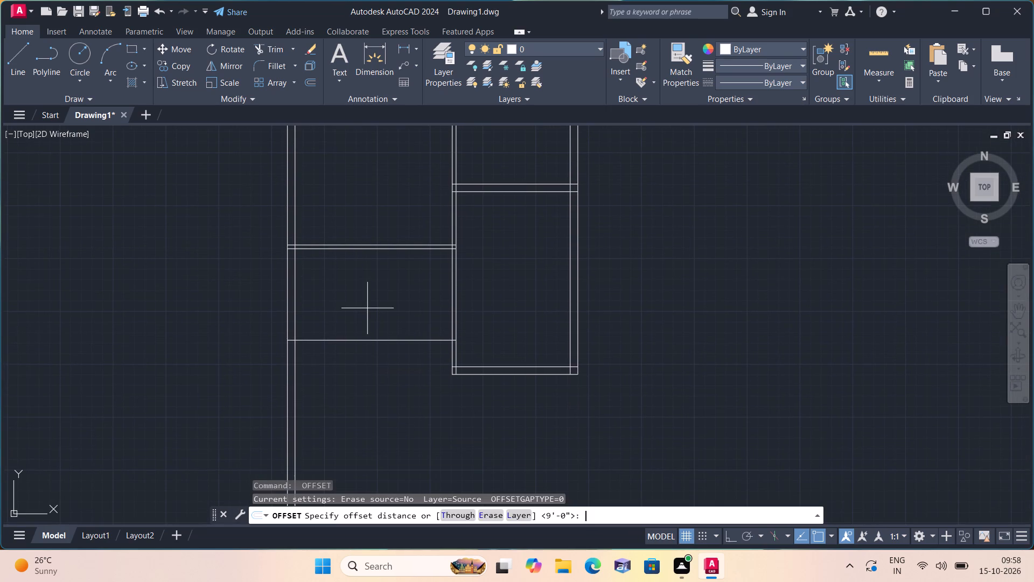
text(4.5)
text(")
key(space)
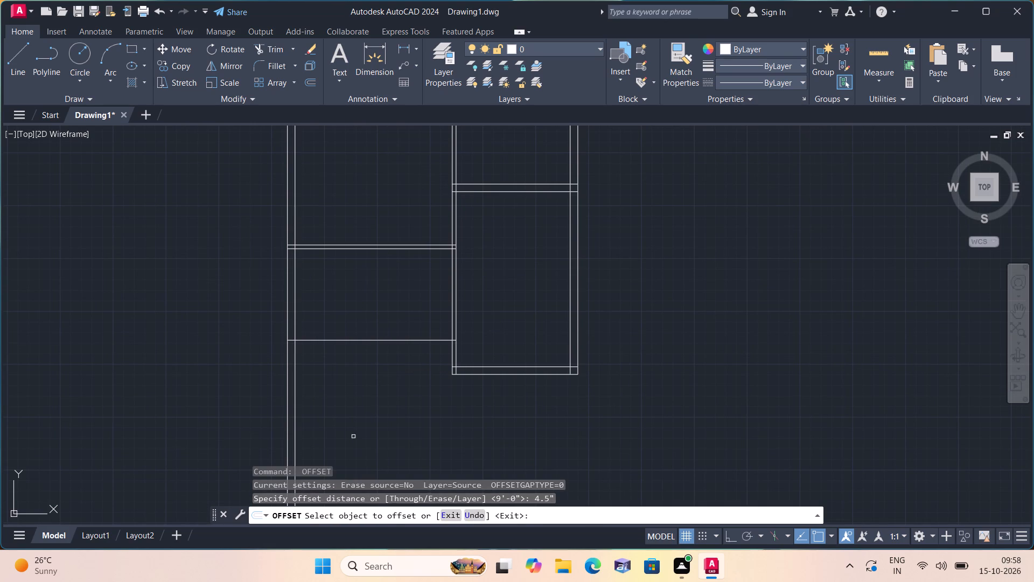
click(333, 341)
click(340, 372)
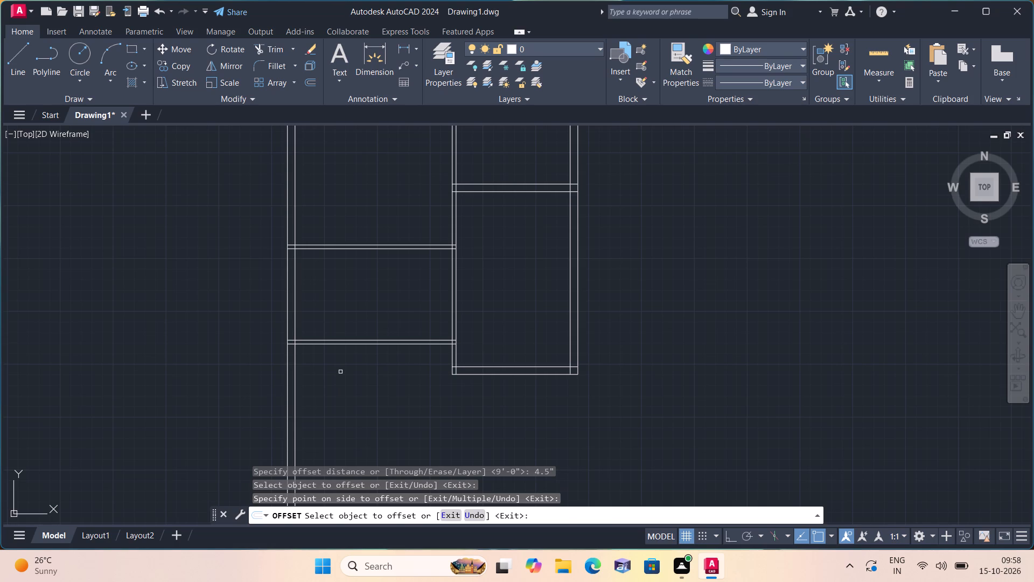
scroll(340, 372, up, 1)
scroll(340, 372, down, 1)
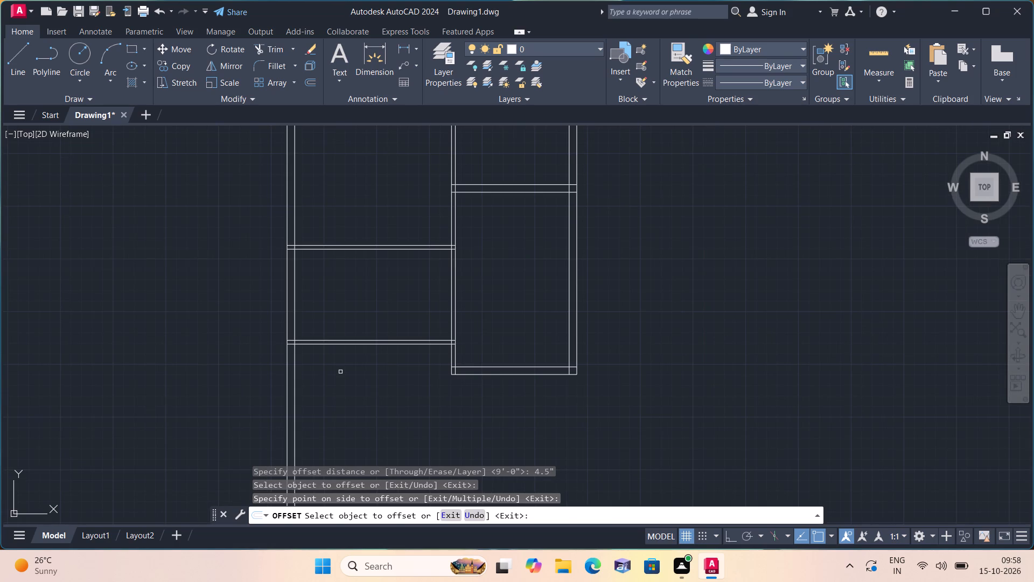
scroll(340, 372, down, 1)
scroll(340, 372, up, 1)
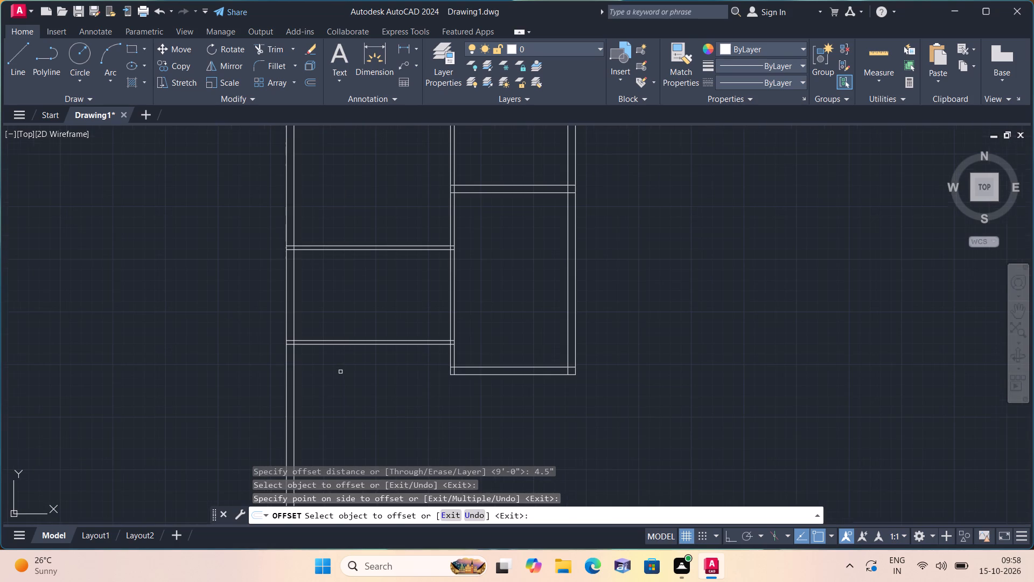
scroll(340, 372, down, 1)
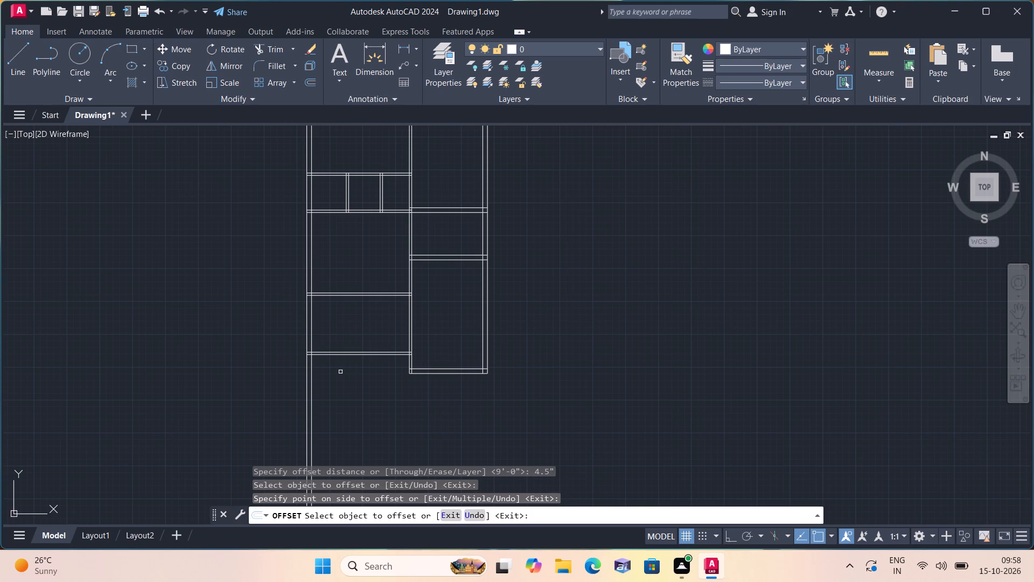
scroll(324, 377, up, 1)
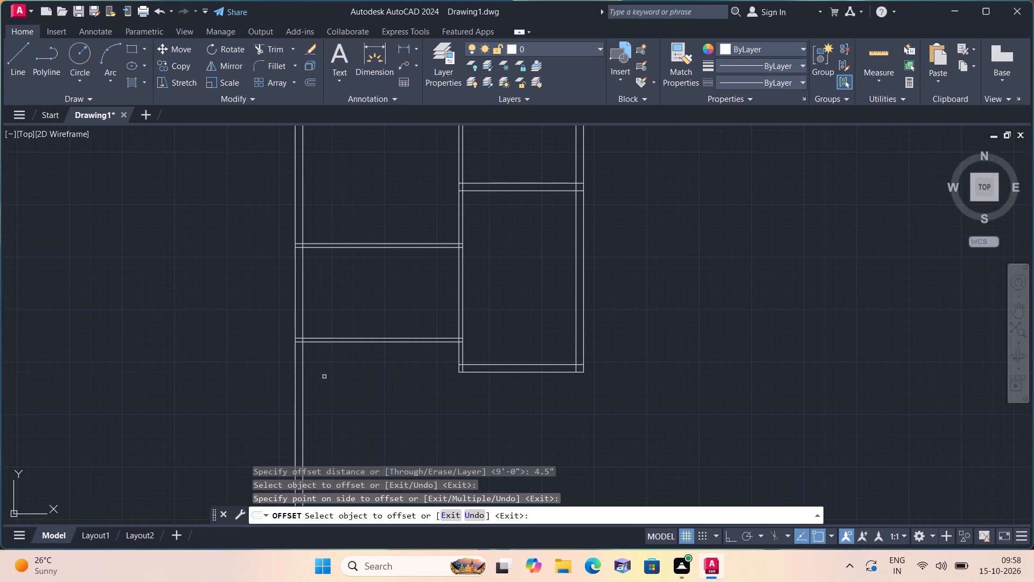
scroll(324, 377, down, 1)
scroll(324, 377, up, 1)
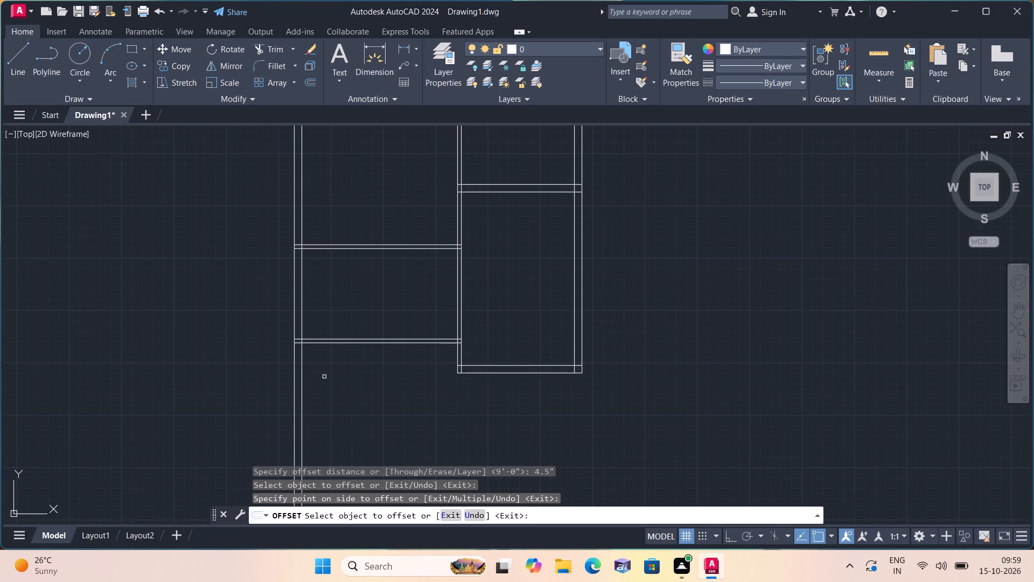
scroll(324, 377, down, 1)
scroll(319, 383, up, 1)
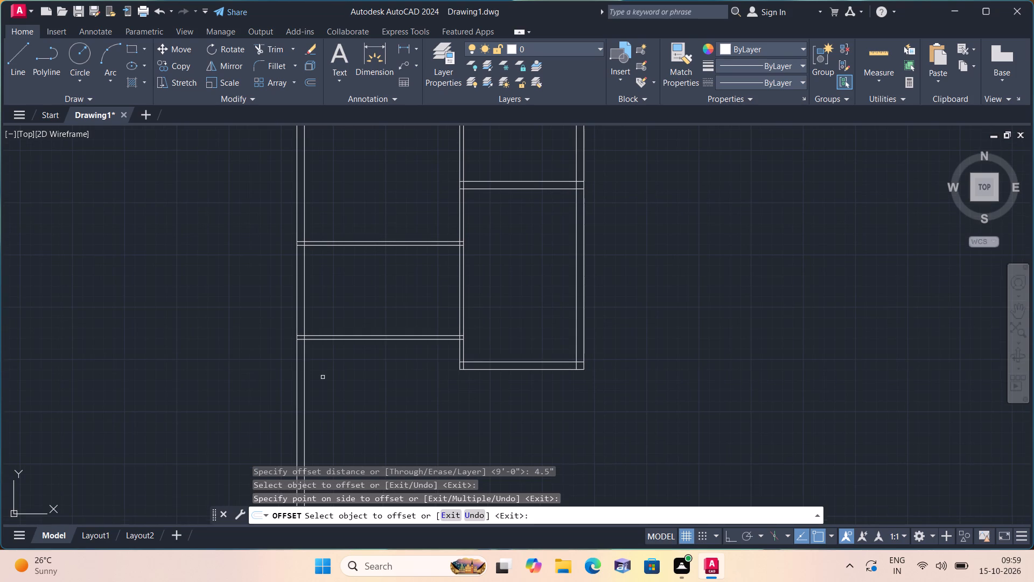
Offset the bottom line of the lowest 4.5" cross wall left of the partition 7'3" downward.
key(space)
key(space)
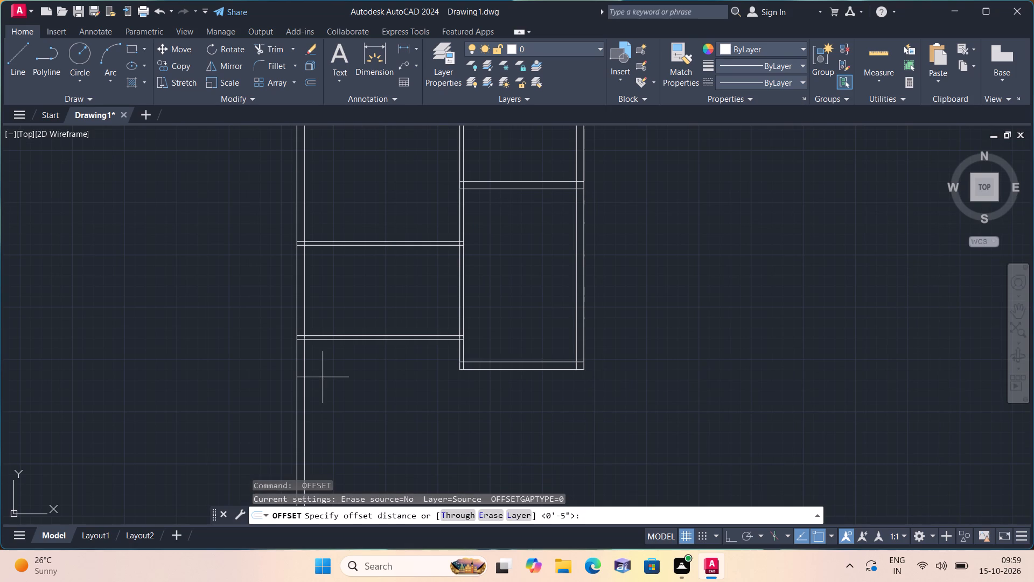
key(7)
key(apostrophe)
text(3")
key(space)
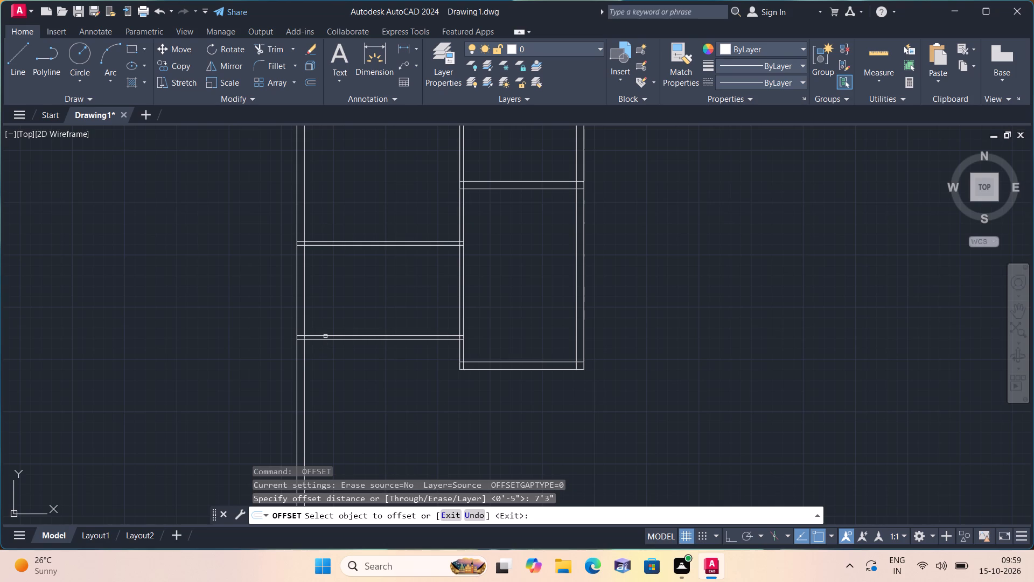
click(330, 340)
click(333, 378)
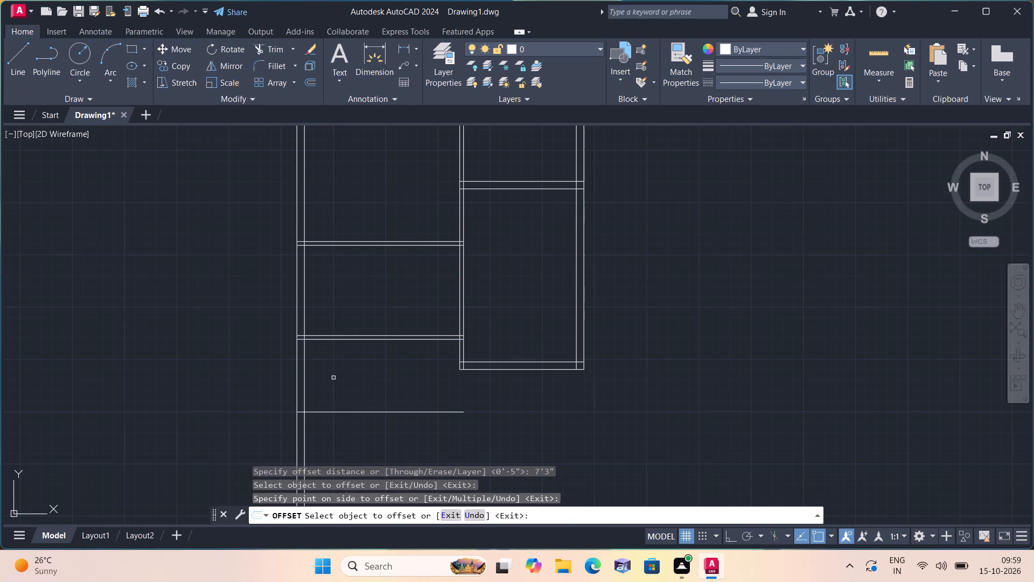
key(space)
Offset the new horizontal line left of the partition 9" downward to form a 9" wall.
key(space)
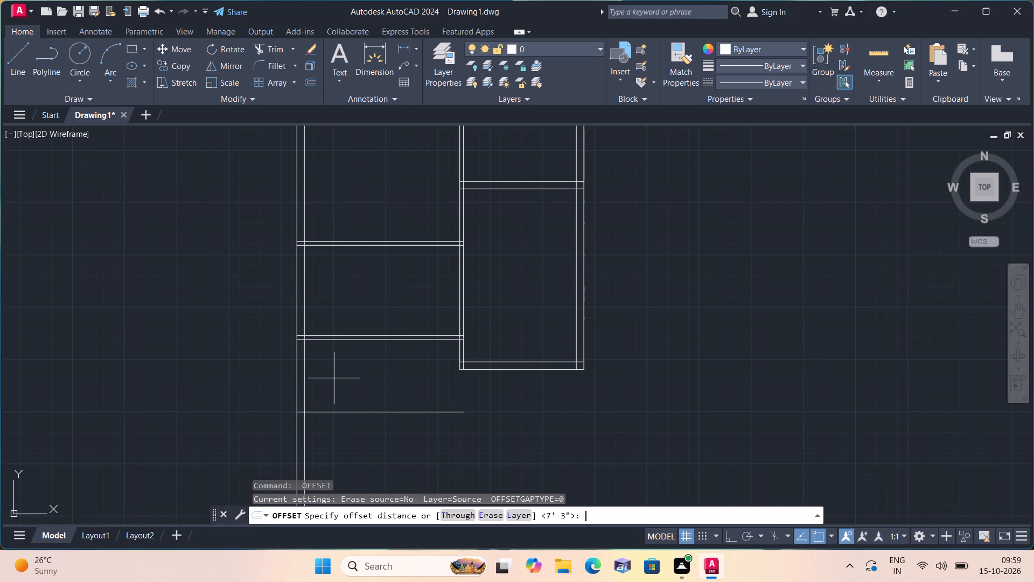
text(9")
key(space)
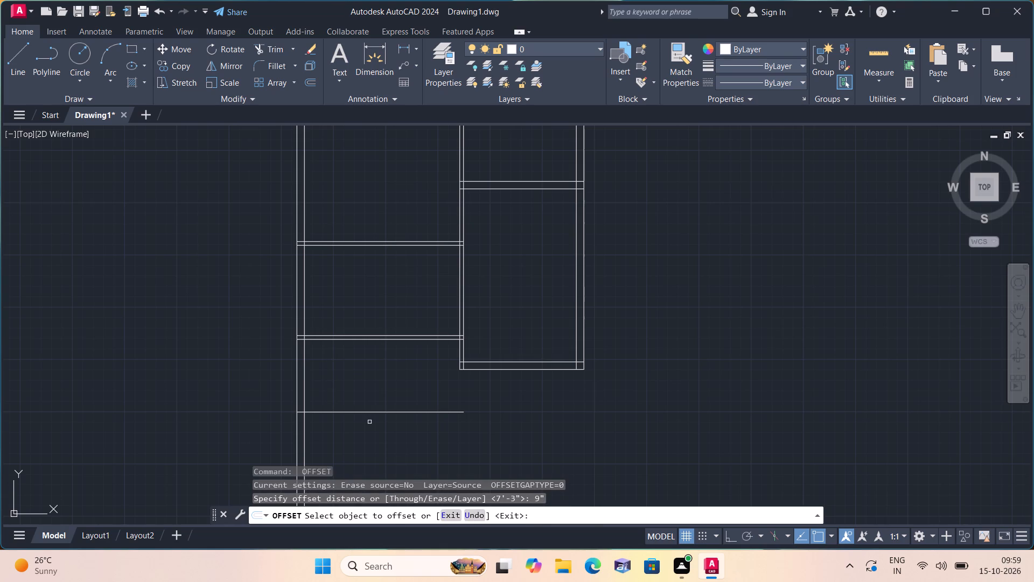
click(369, 411)
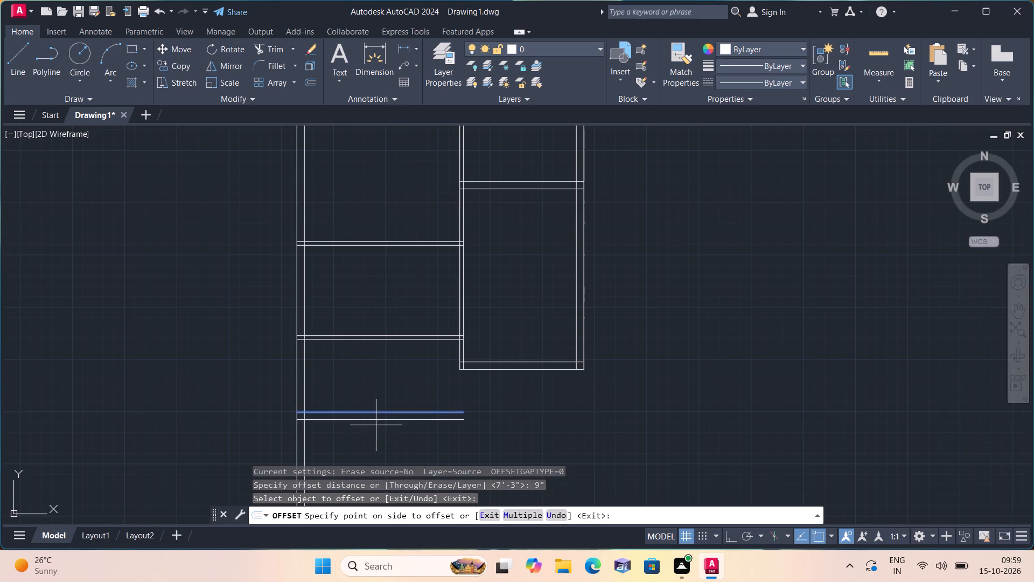
click(379, 428)
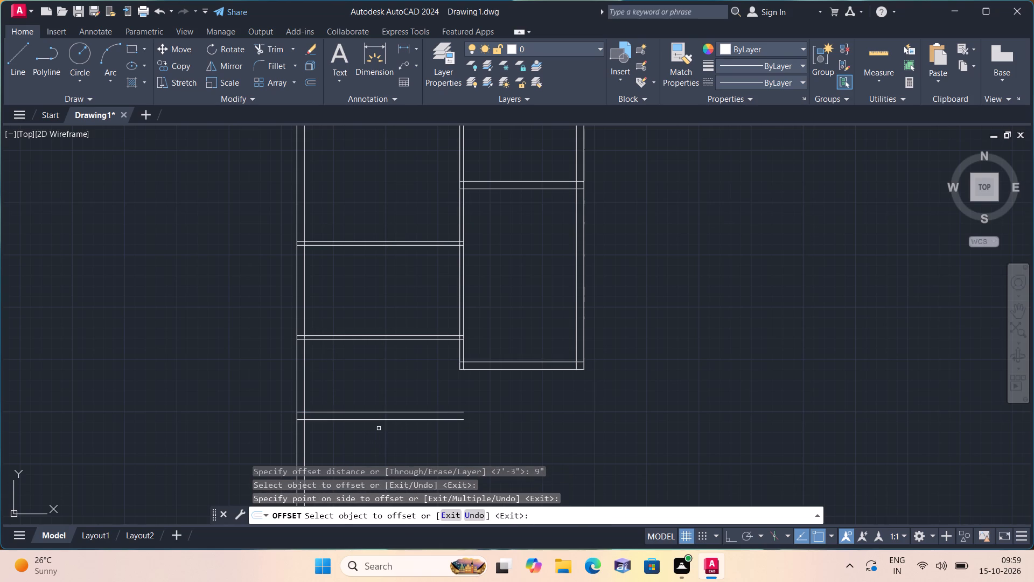
key(space)
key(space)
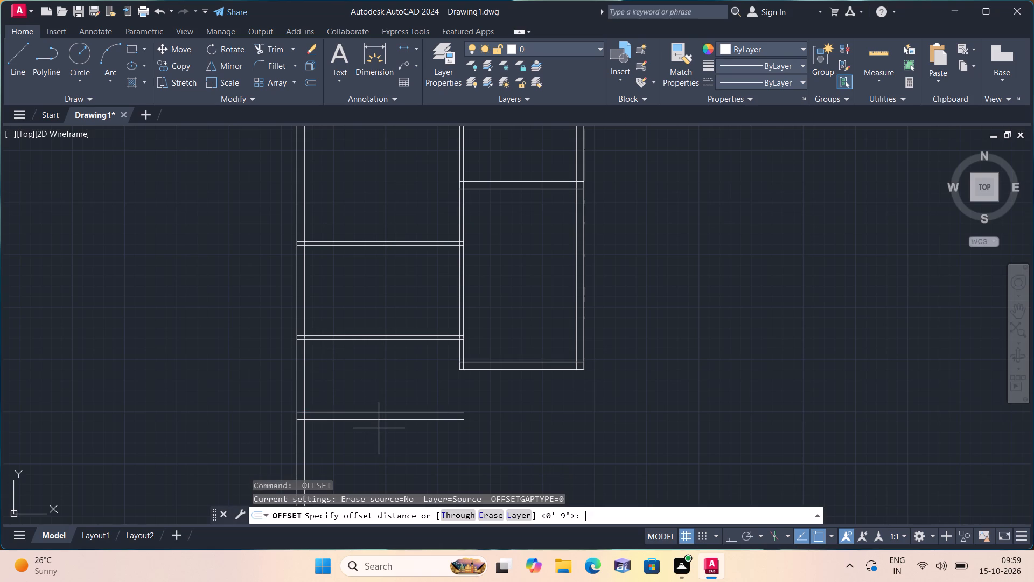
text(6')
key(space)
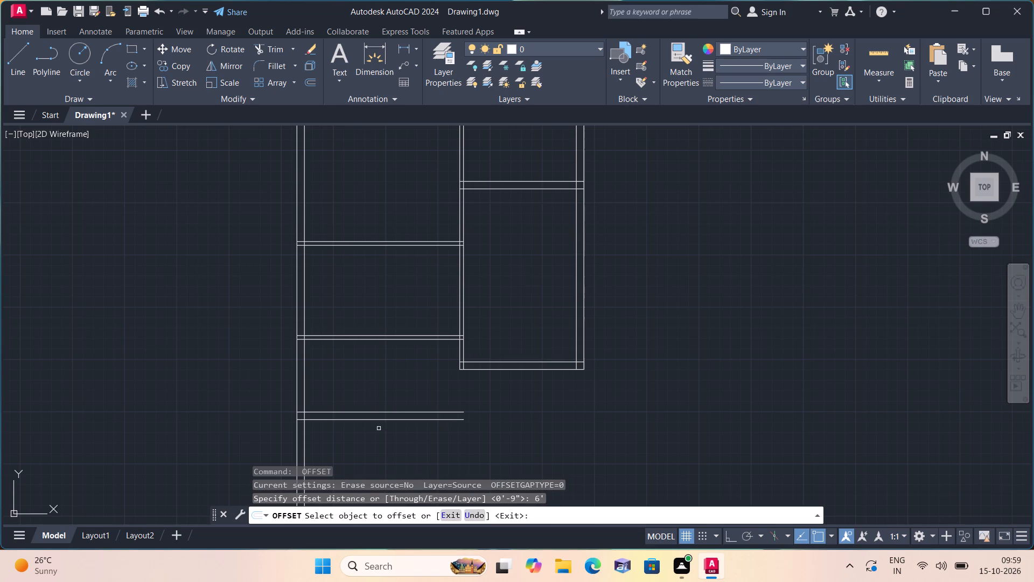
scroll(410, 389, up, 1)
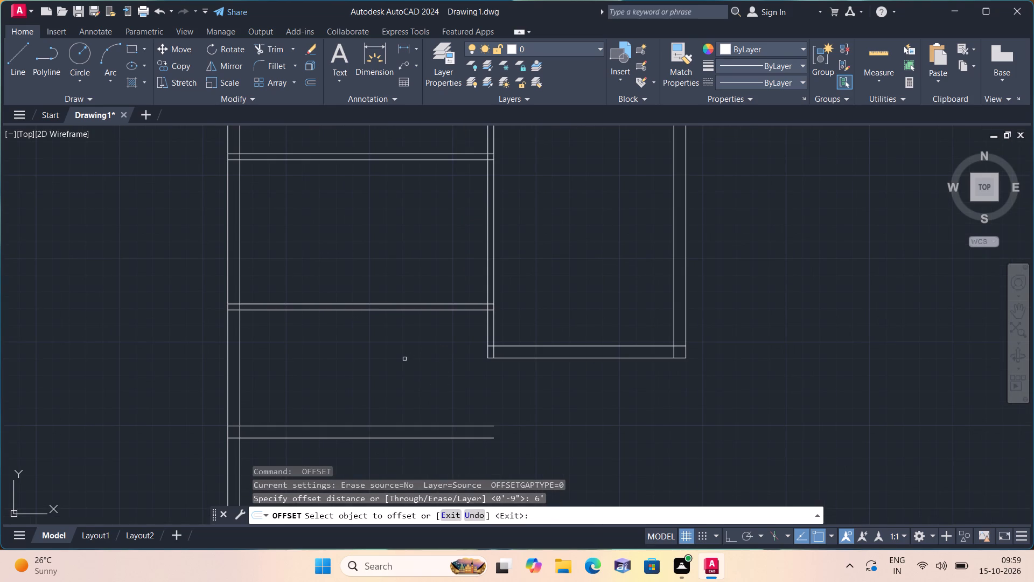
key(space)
Offset the bottom outer line of the room right of the partition 4'3" downward.
key(space)
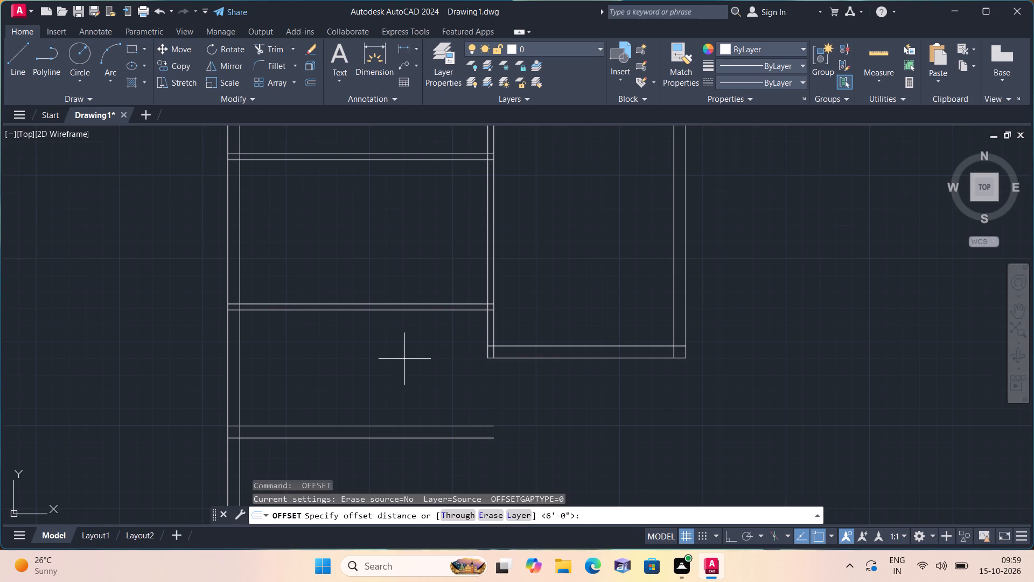
text(4'3")
key(space)
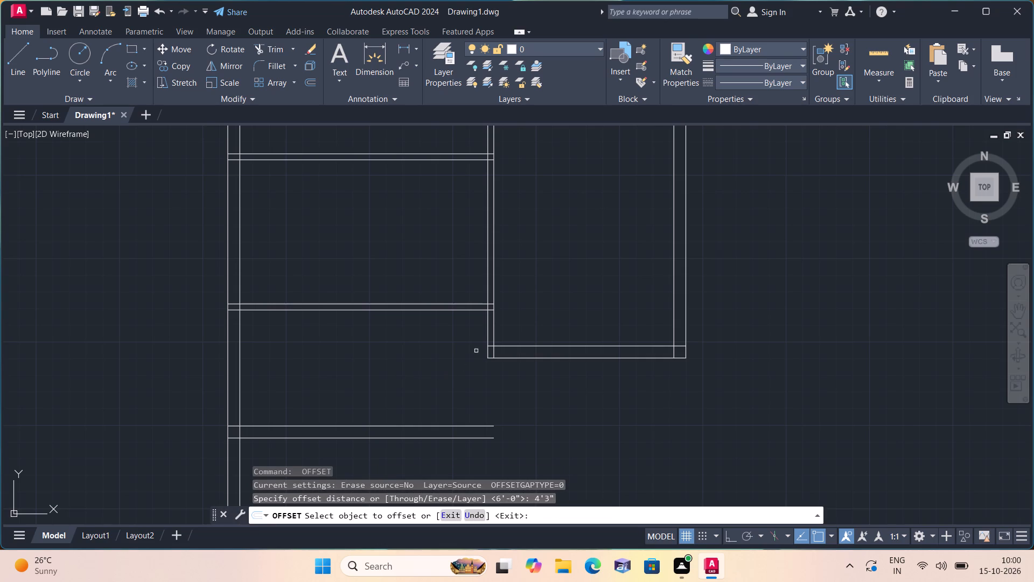
click(519, 357)
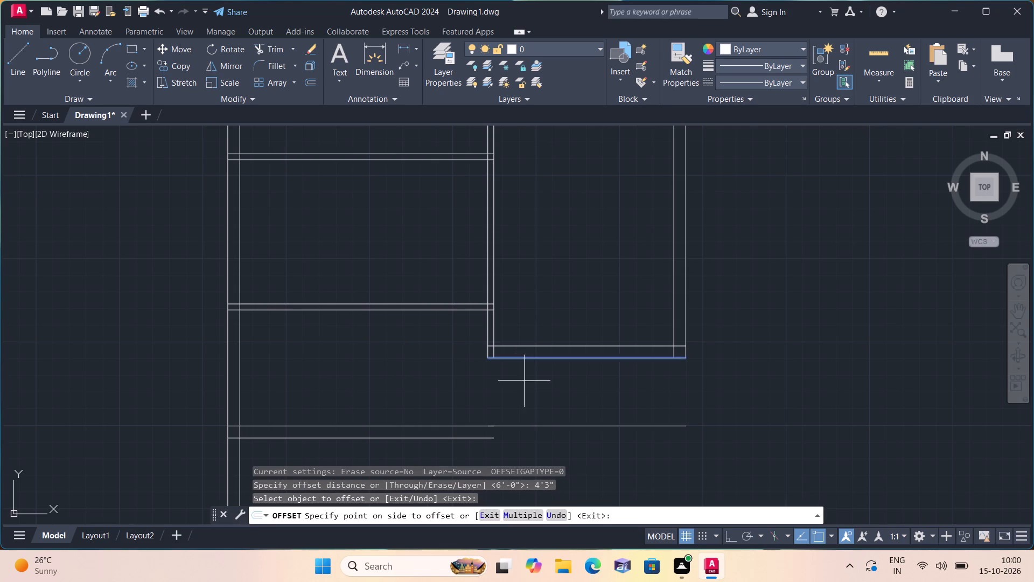
scroll(528, 406, up, 2)
middle_drag(448, 417, 384, 328)
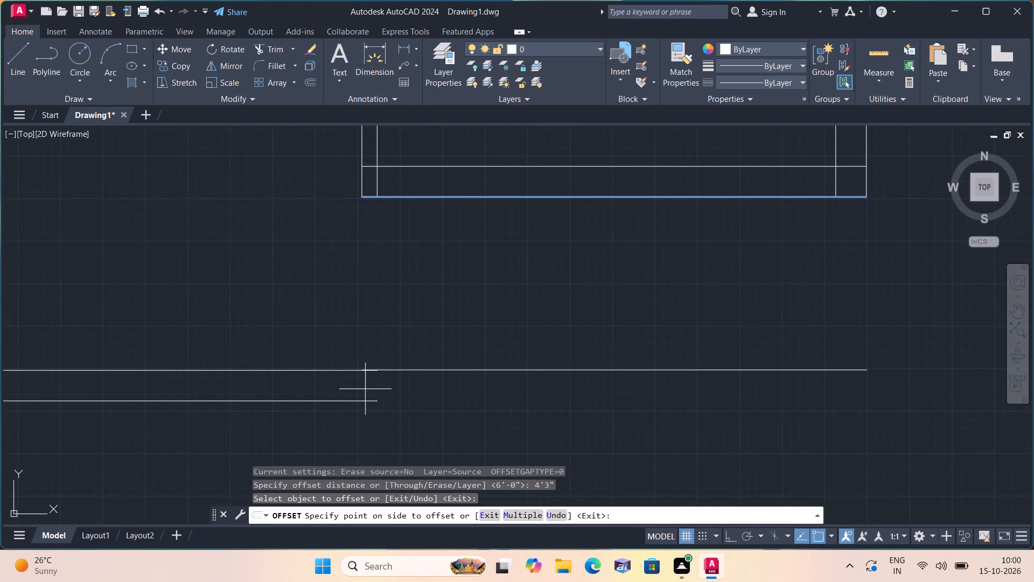
scroll(364, 390, up, 3)
click(364, 389)
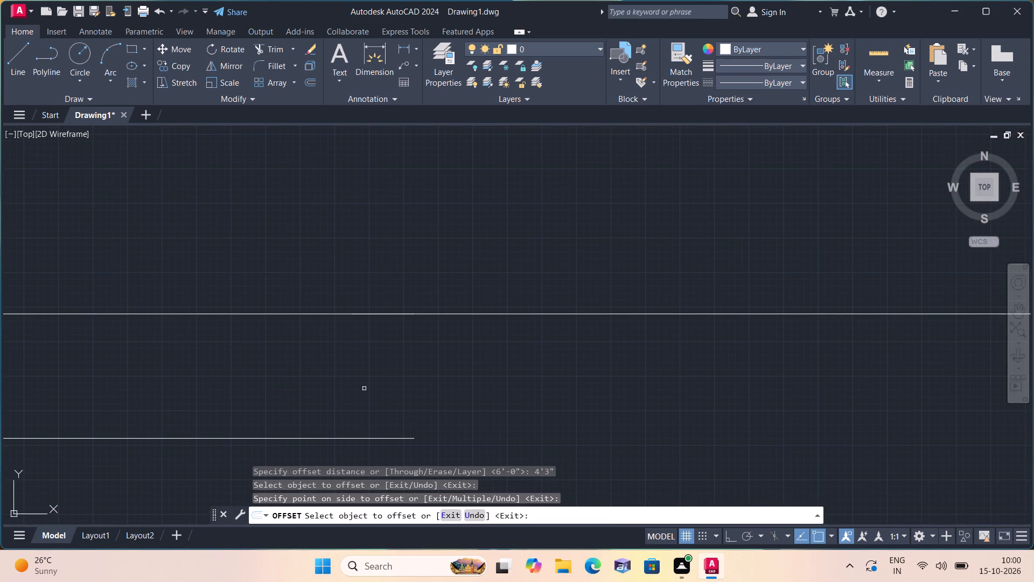
scroll(364, 386, down, 3)
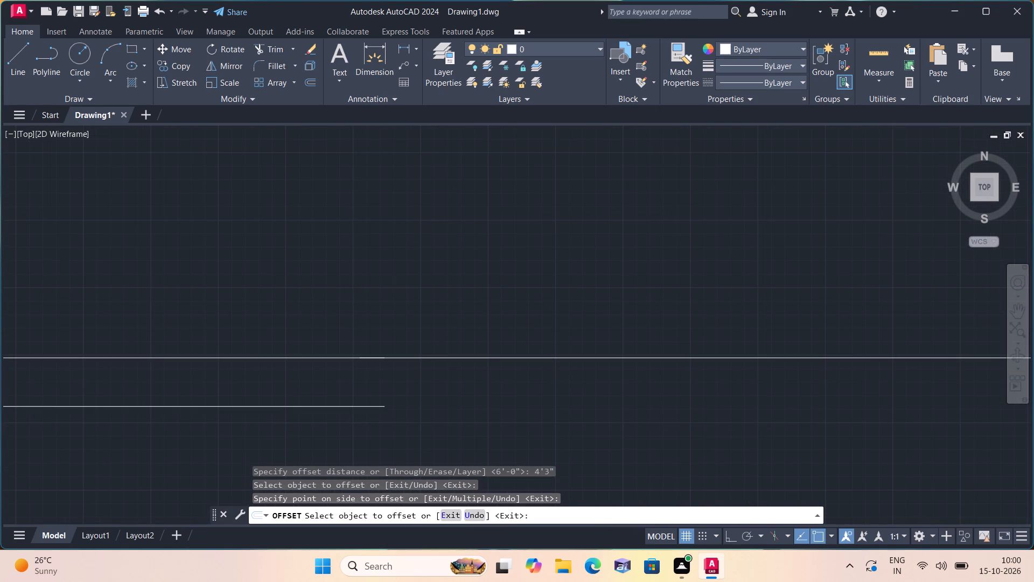
key(space)
Offset the new horizontal line below the room right of the partition 9" downward to continue the 9" wall.
key(space)
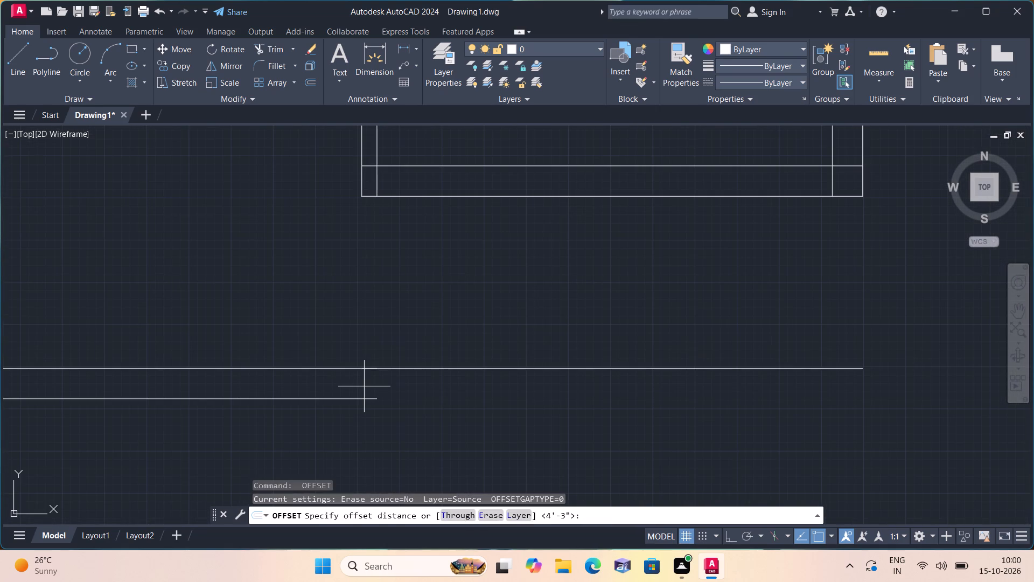
text(9")
key(space)
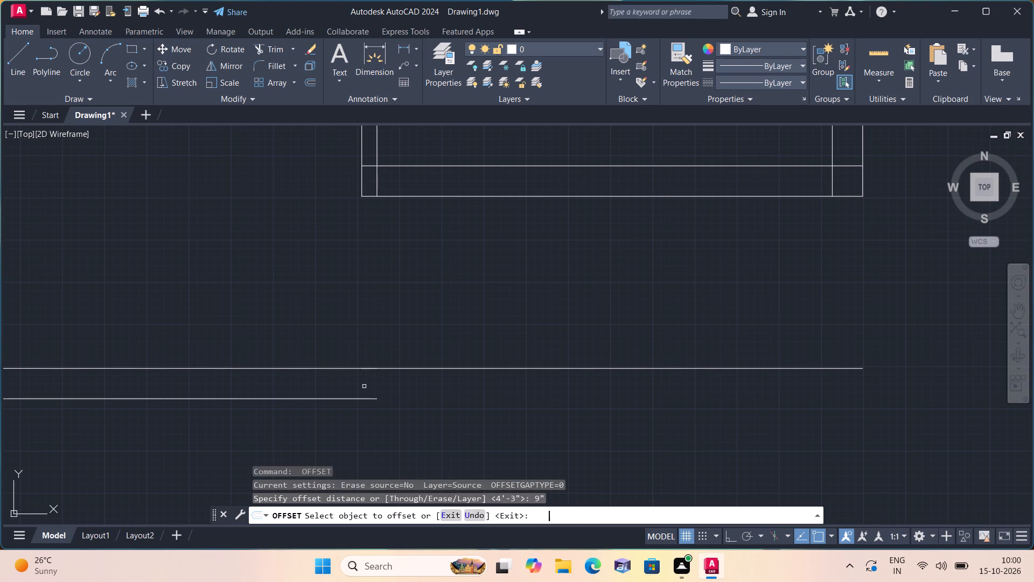
click(367, 398)
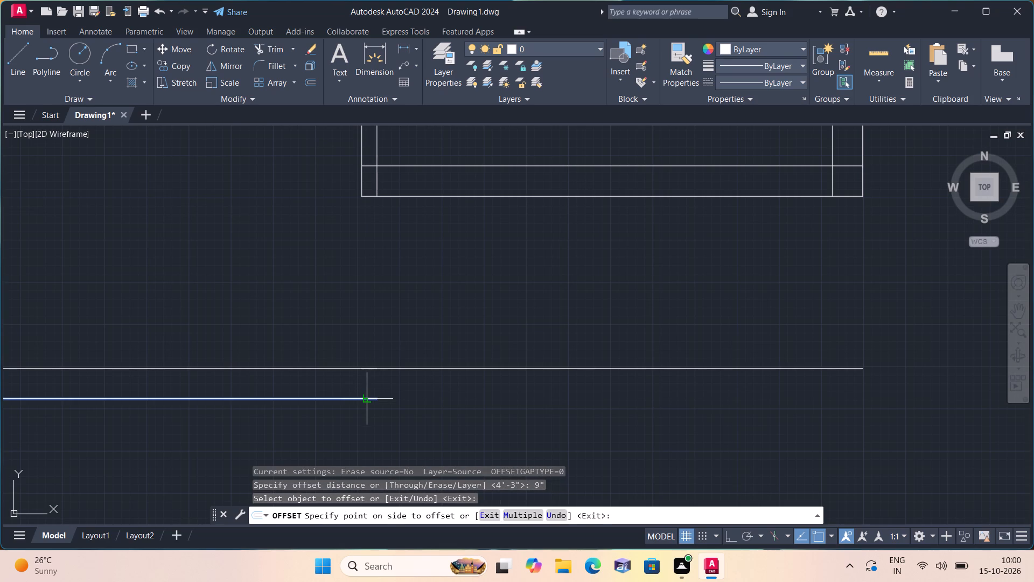
scroll(378, 397, down, 2)
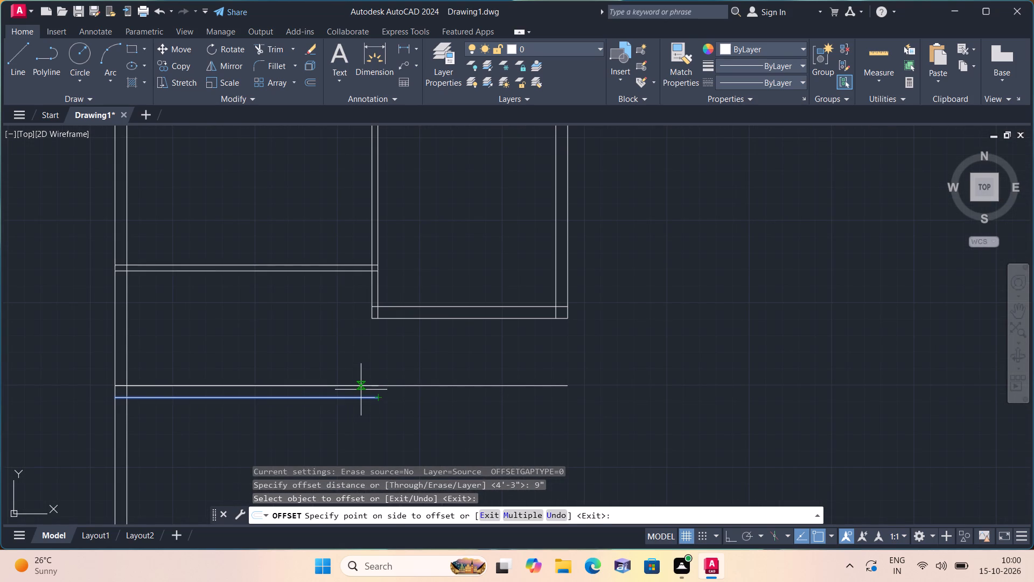
key(space)
key(space)
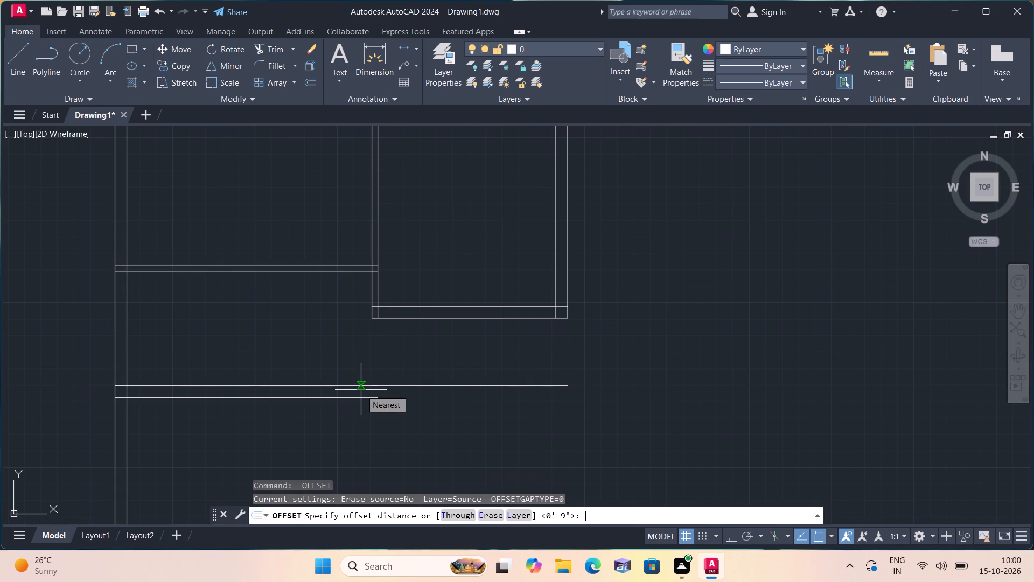
key(space)
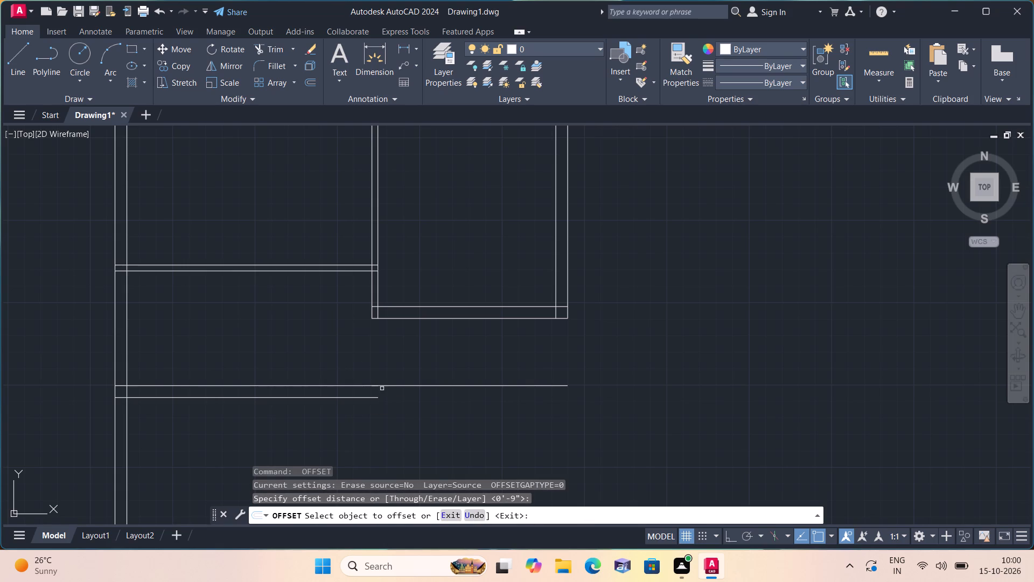
click(391, 385)
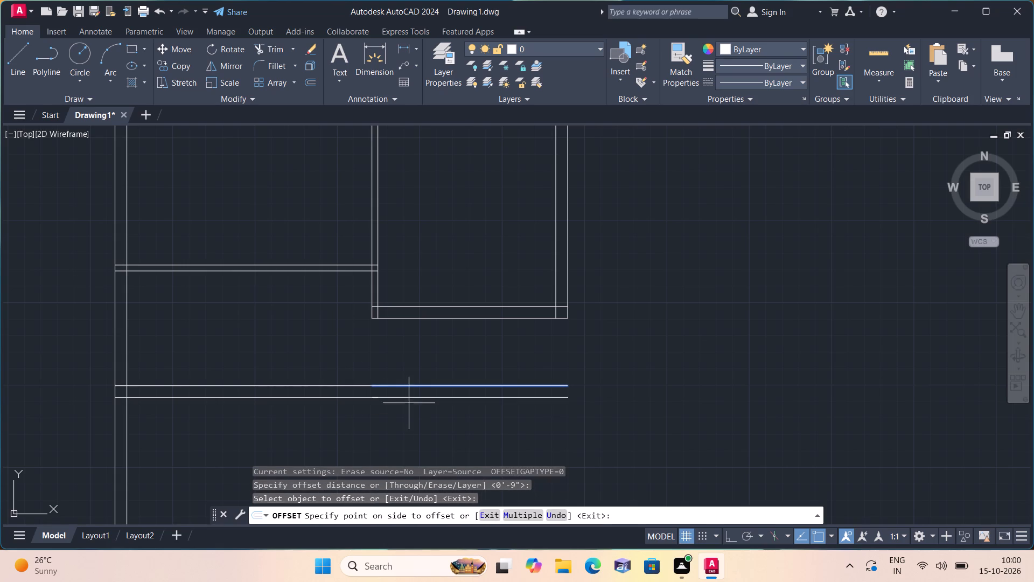
click(417, 411)
key(space)
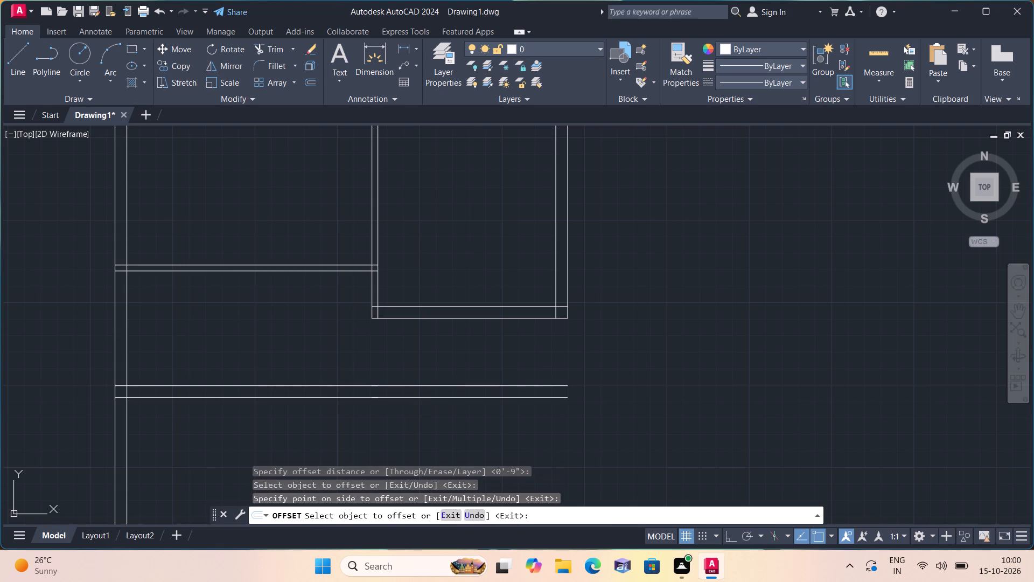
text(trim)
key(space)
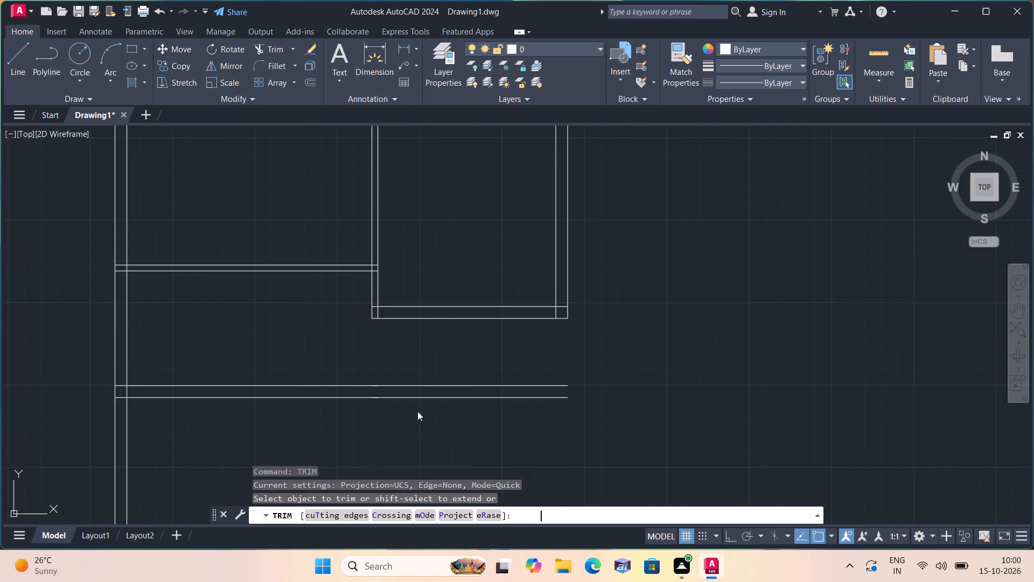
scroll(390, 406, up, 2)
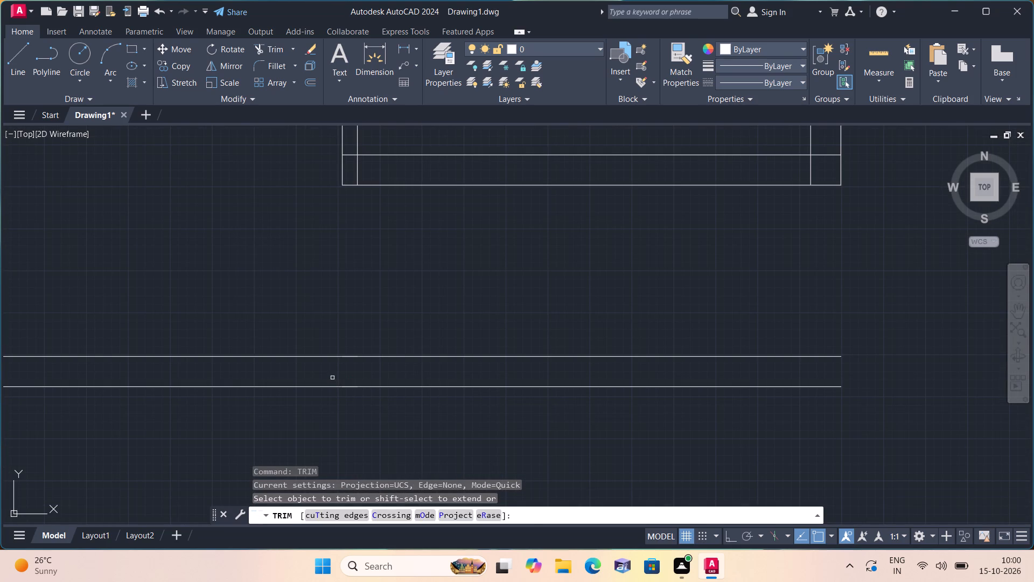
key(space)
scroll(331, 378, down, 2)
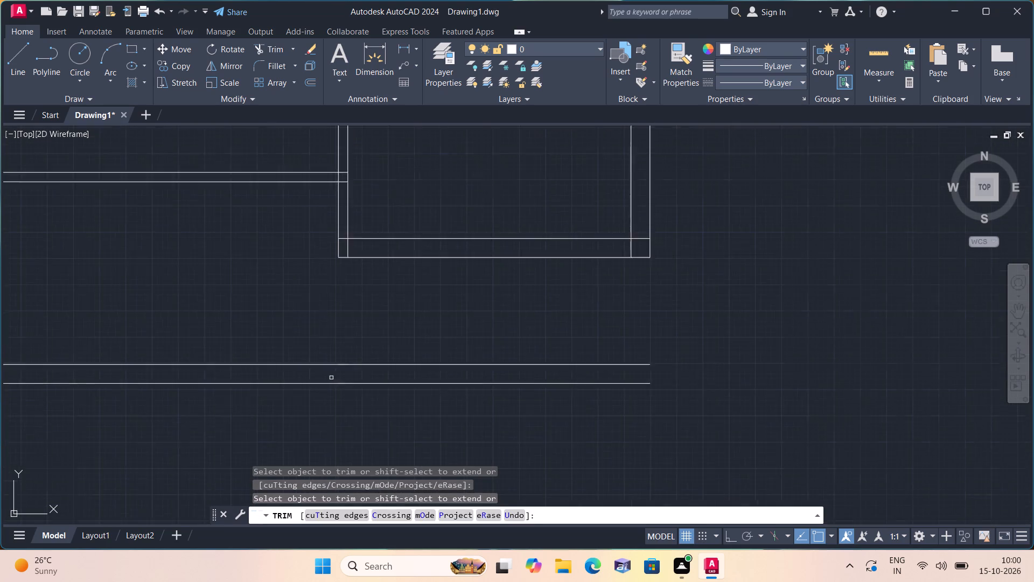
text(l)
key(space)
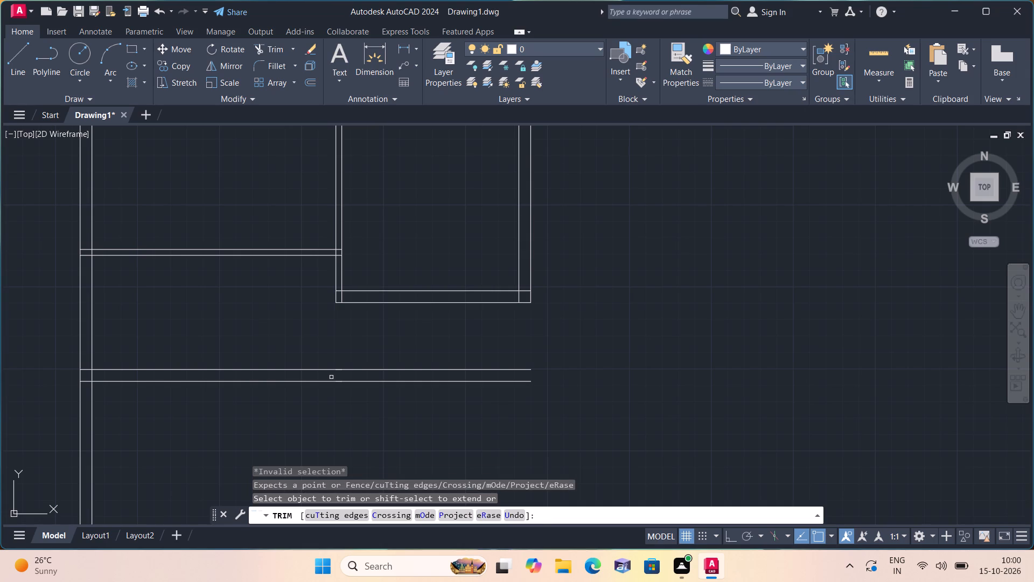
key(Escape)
Draw a vertical line from the lower-left corner of the room right of the partition down to the 9" horizontal wall's upper line.
text(l)
key(space)
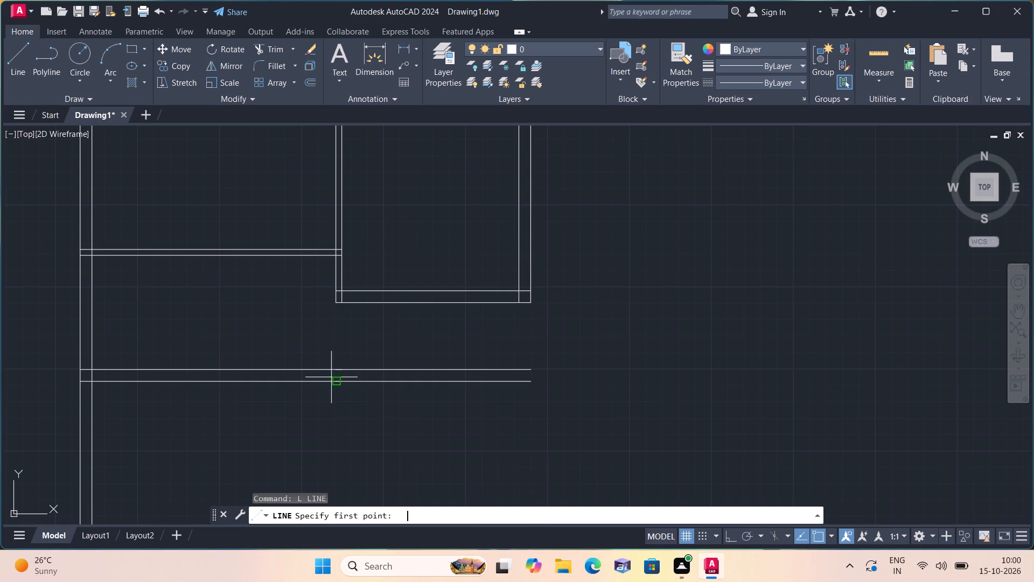
scroll(393, 305, up, 1)
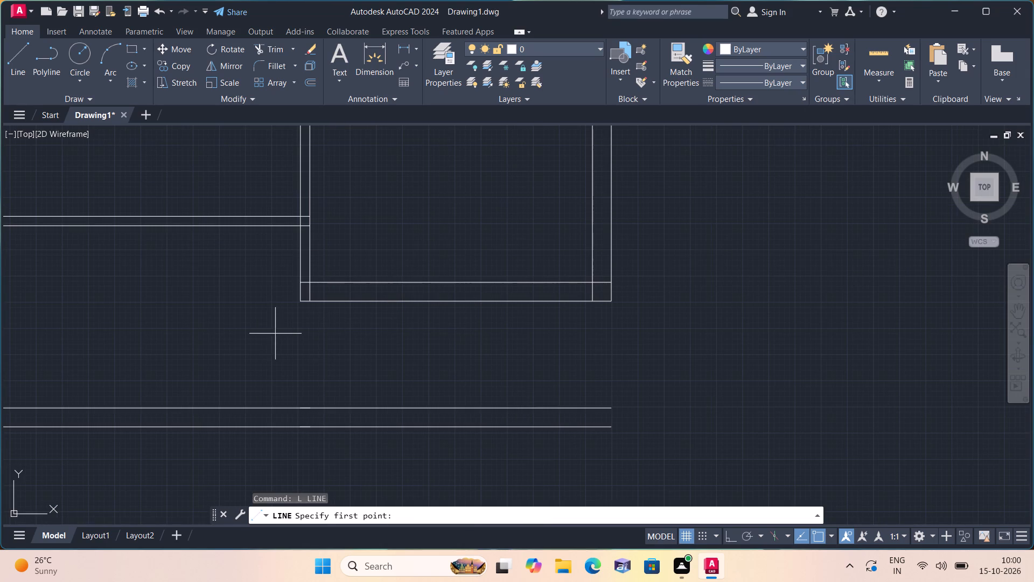
click(303, 300)
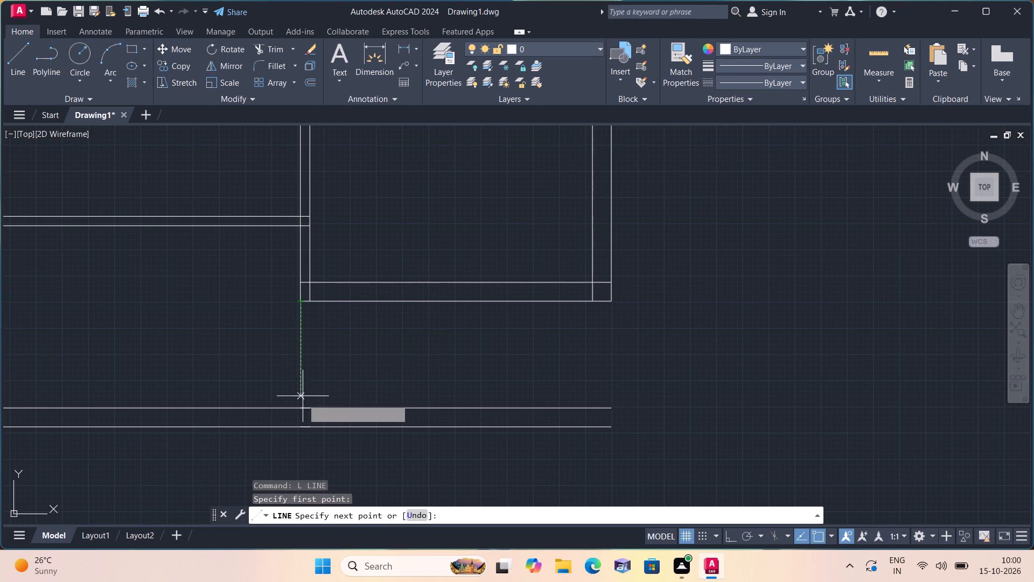
click(299, 409)
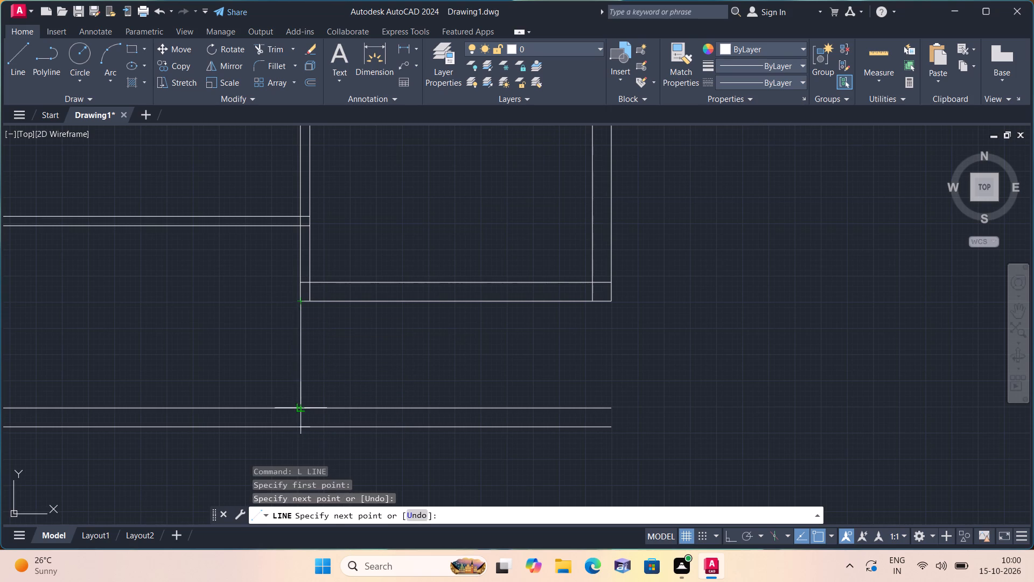
key(space)
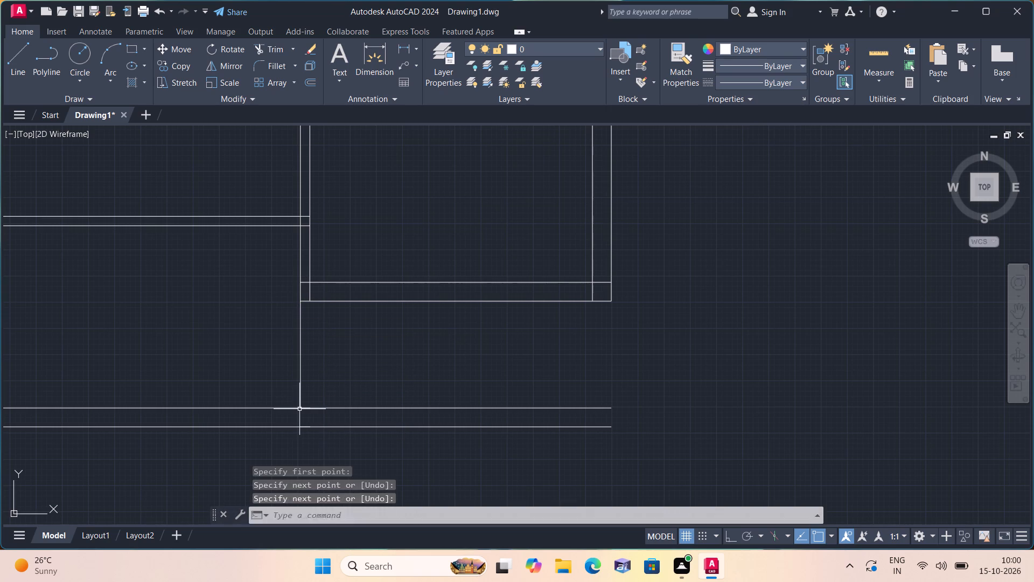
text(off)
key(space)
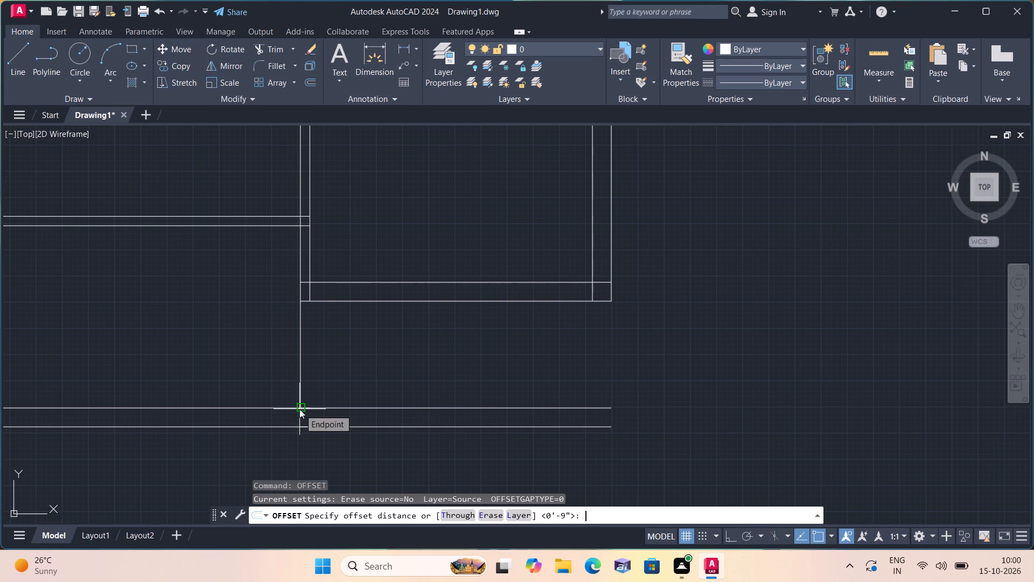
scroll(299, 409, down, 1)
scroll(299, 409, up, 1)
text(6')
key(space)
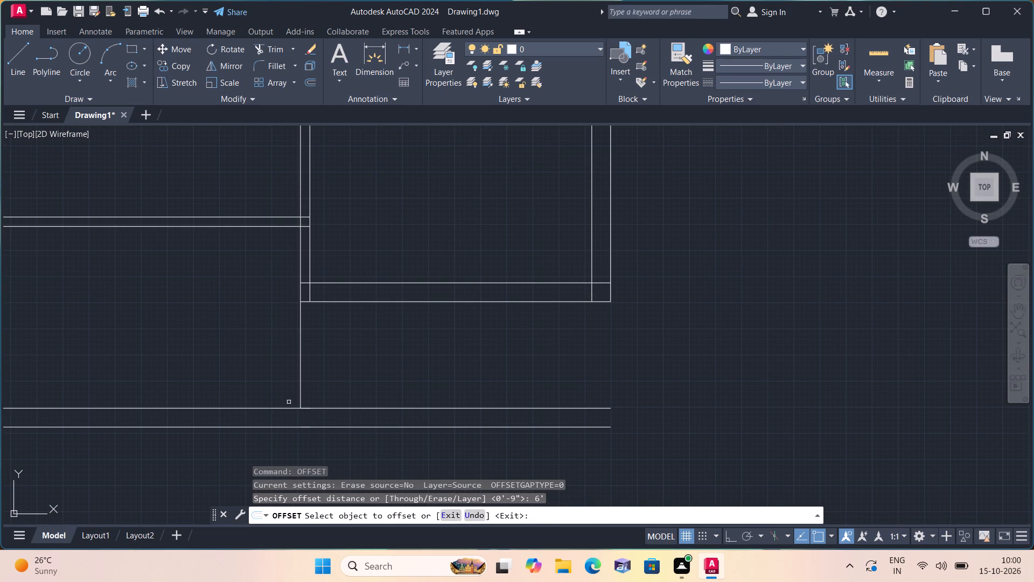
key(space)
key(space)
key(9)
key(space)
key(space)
Offset the new vertical line below the partition 9" to the right to form a 9" wall.
key(space)
text(9")
key(space)
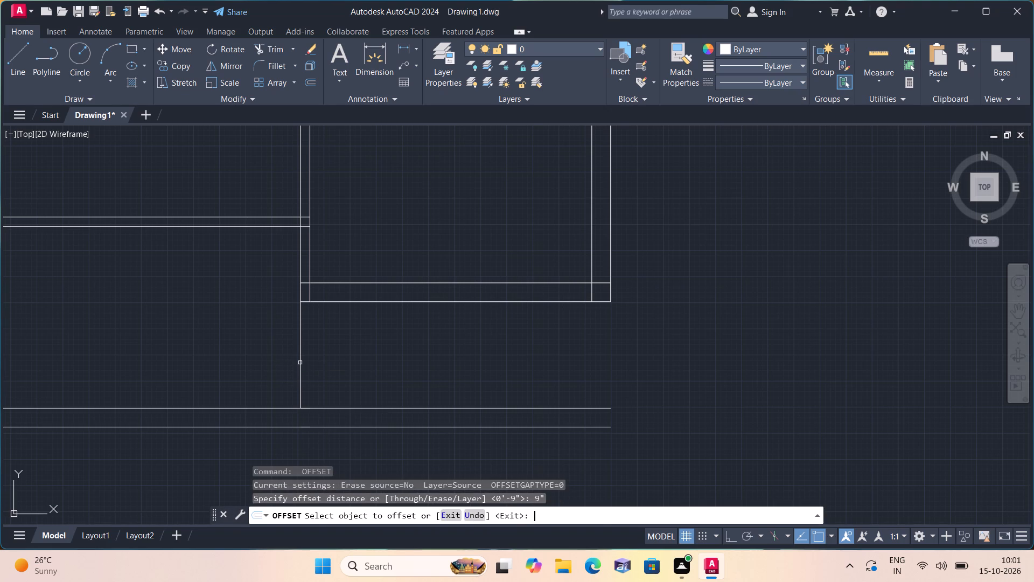
click(300, 363)
click(299, 361)
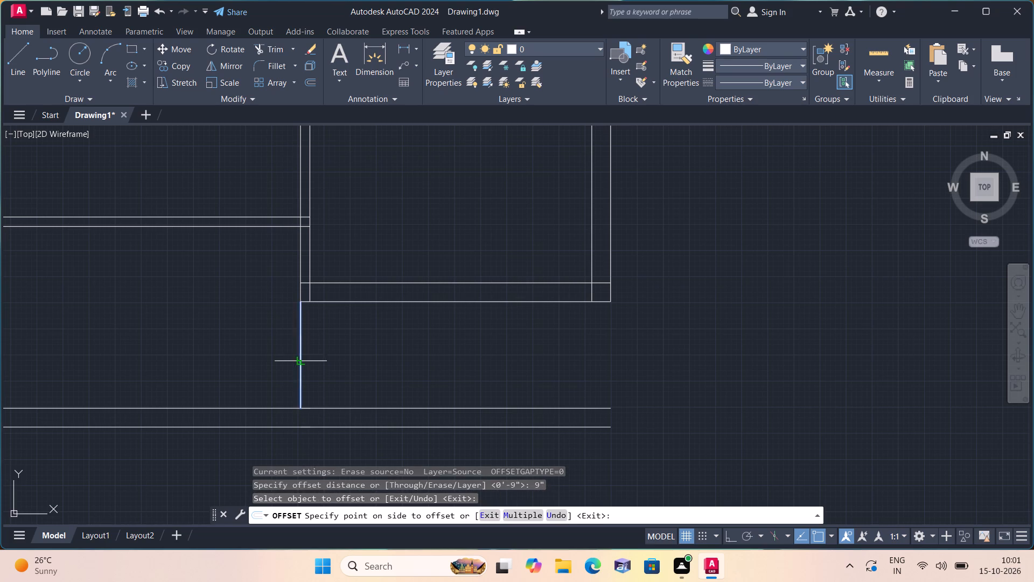
click(366, 357)
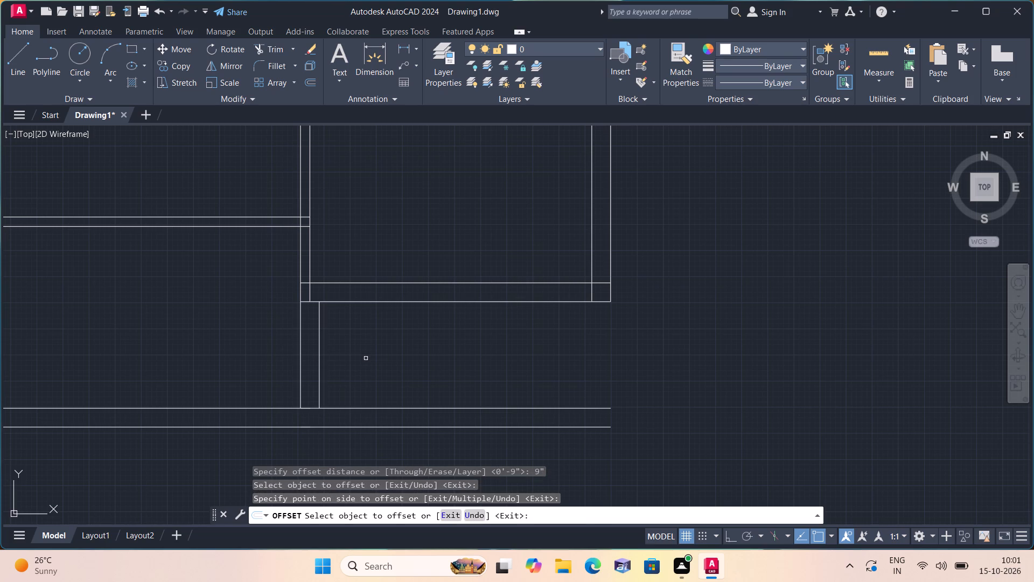
key(space)
Offset the right line of the new 9" vertical wall 6' to the right to set the small room's width.
key(space)
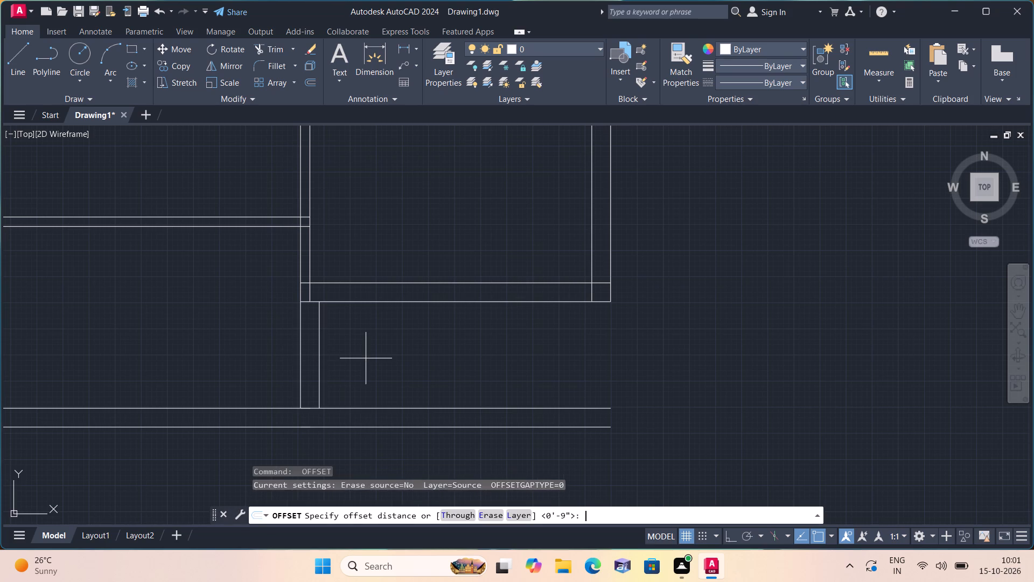
text(6')
key(space)
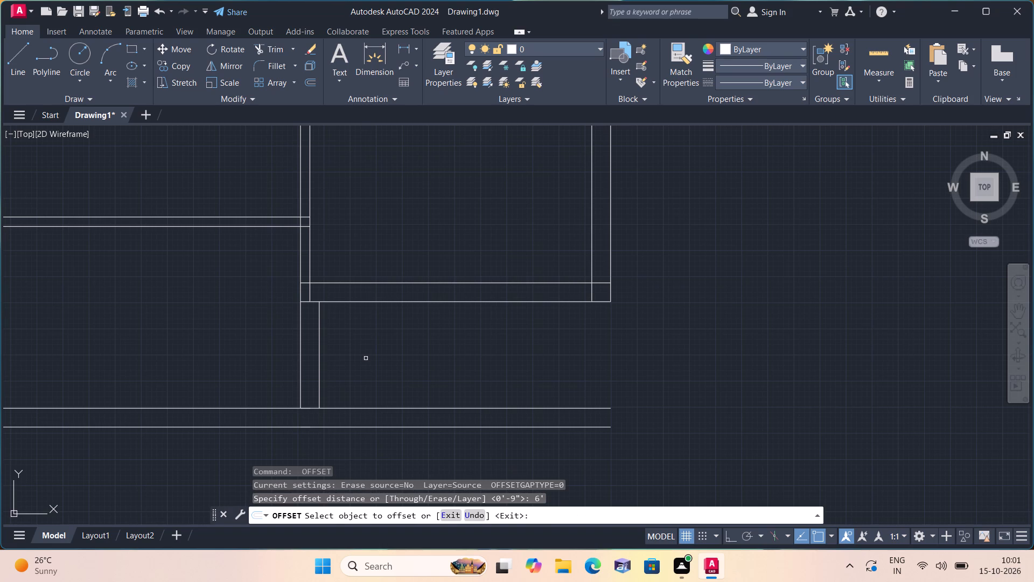
click(317, 361)
click(320, 364)
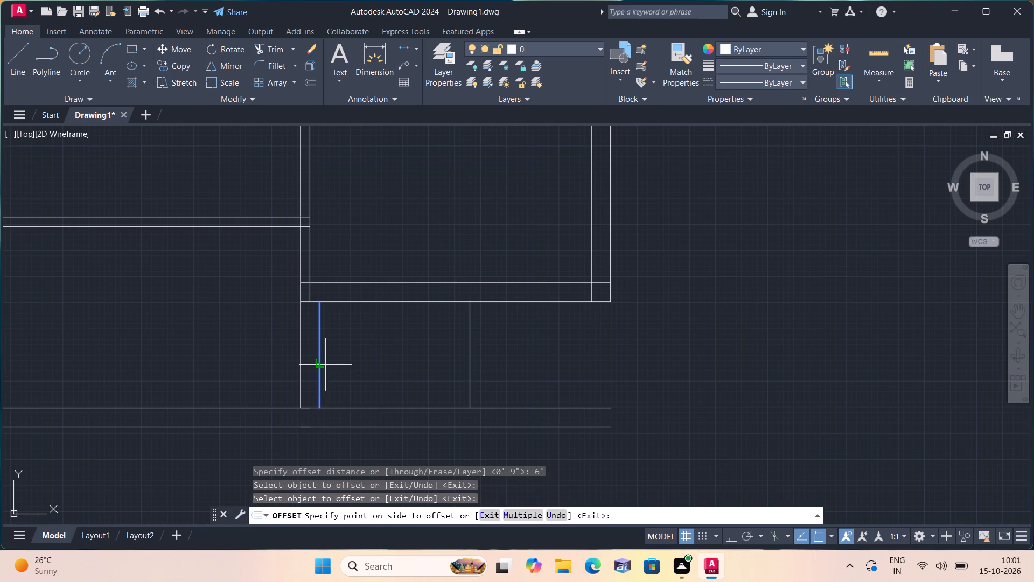
click(382, 357)
key(space)
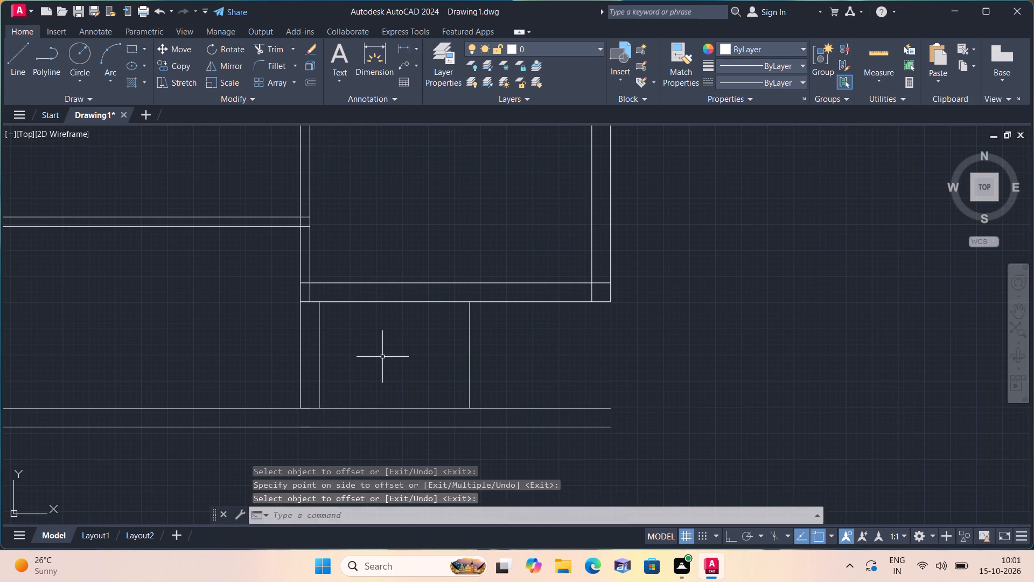
Offset the small room's right vertical line 9" to the right to form its outer wall.
key(space)
text(9")
key(space)
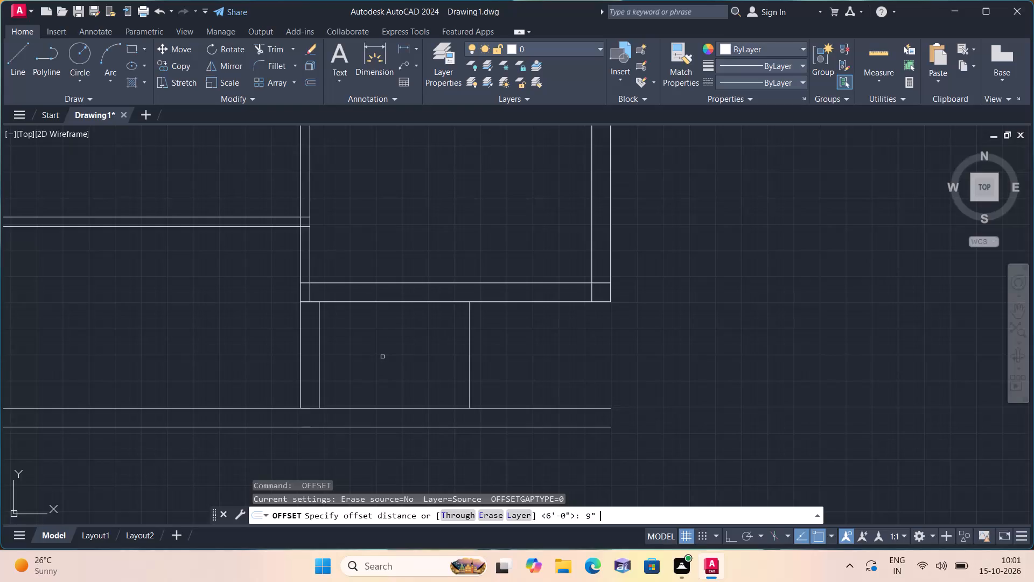
scroll(385, 358, down, 1)
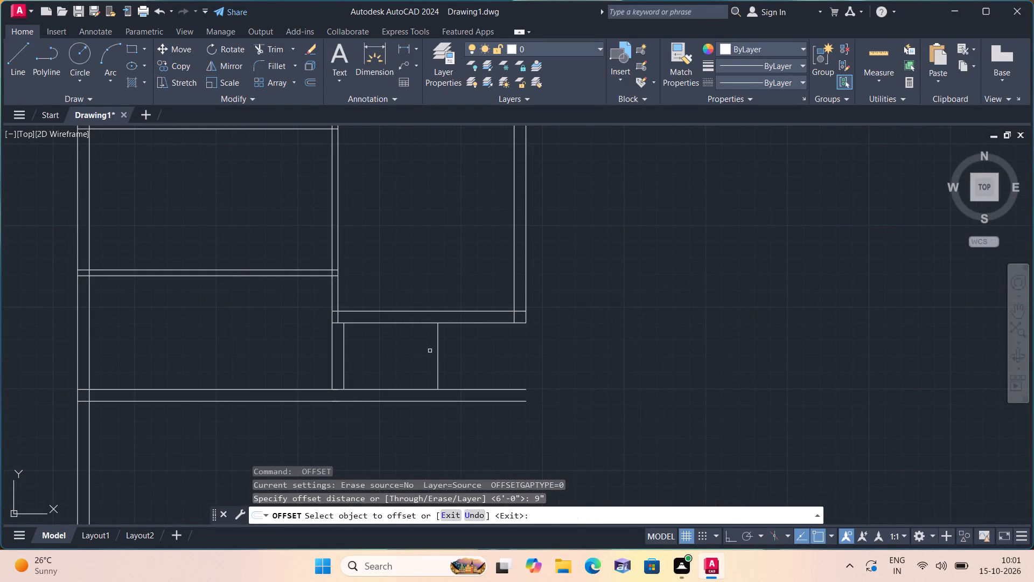
click(441, 355)
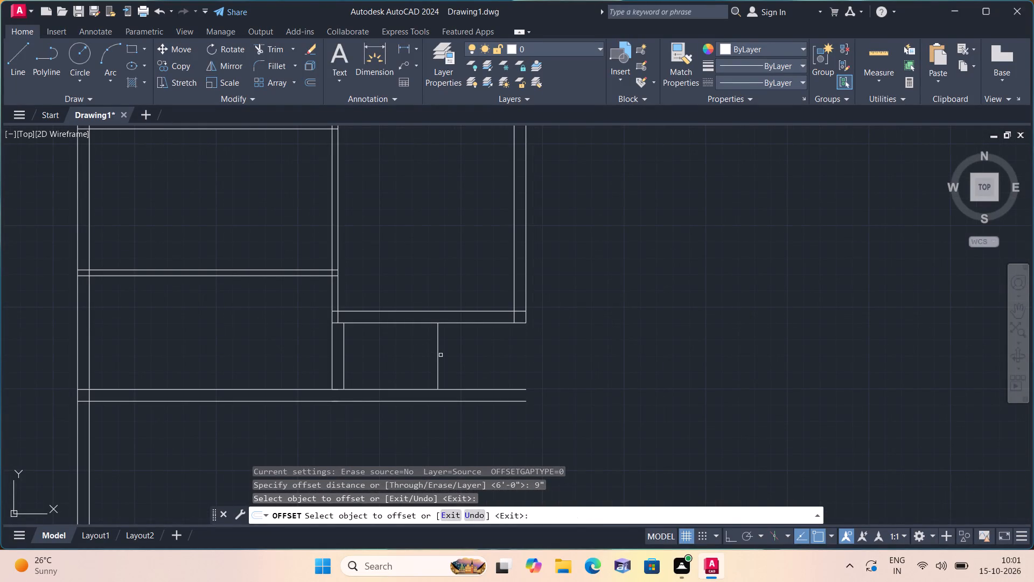
click(441, 355)
click(437, 353)
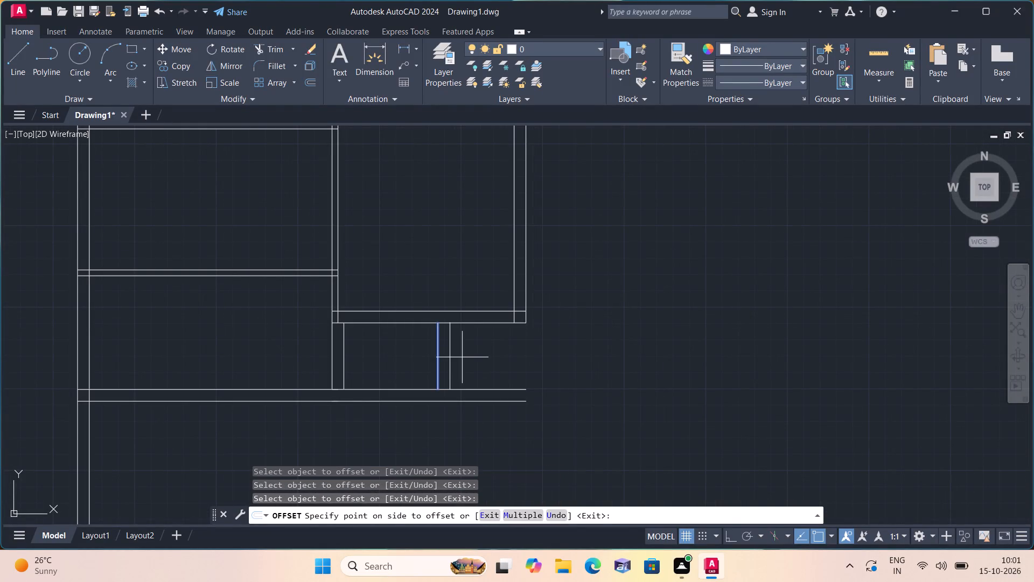
click(467, 358)
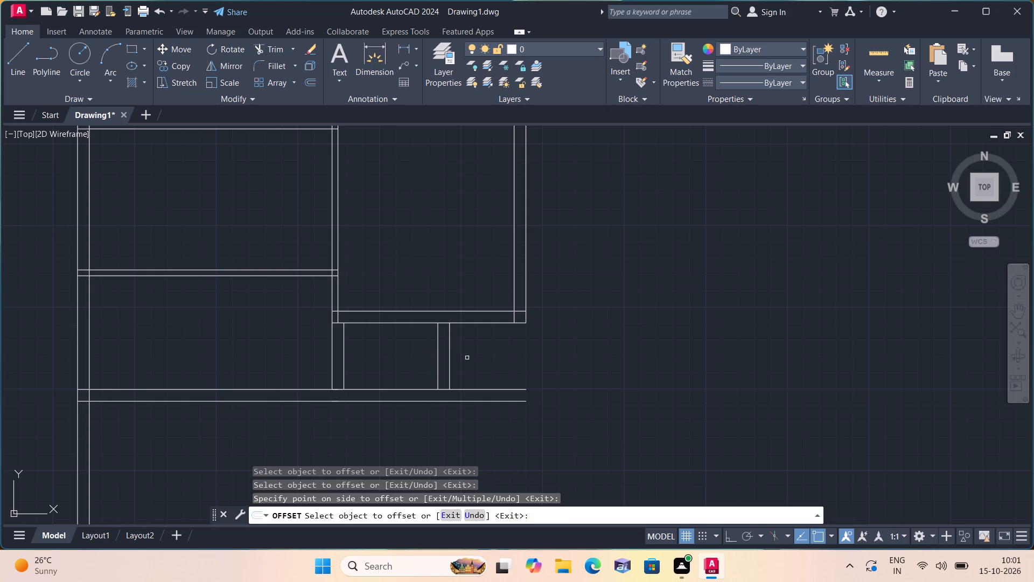
key(space)
Extend the outer vertical line of the small room's right wall down to the bottom line of the 9" horizontal wall.
text(ext)
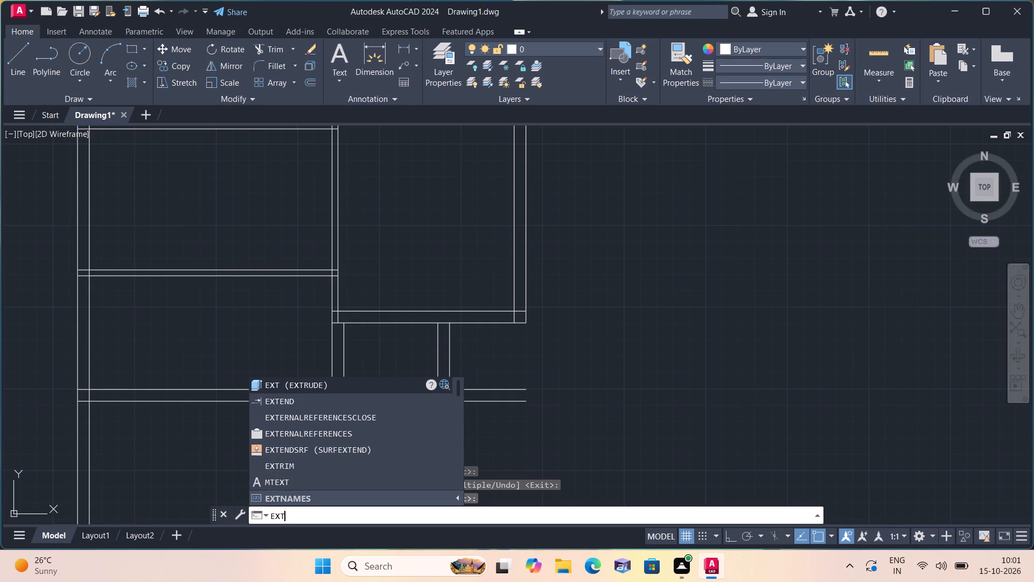
text(e)
key(space)
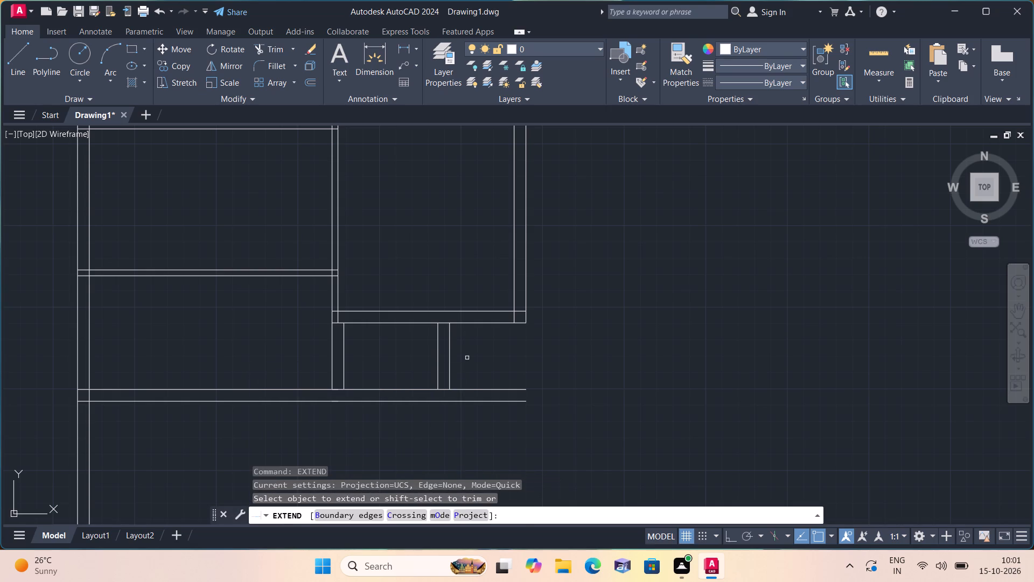
click(448, 386)
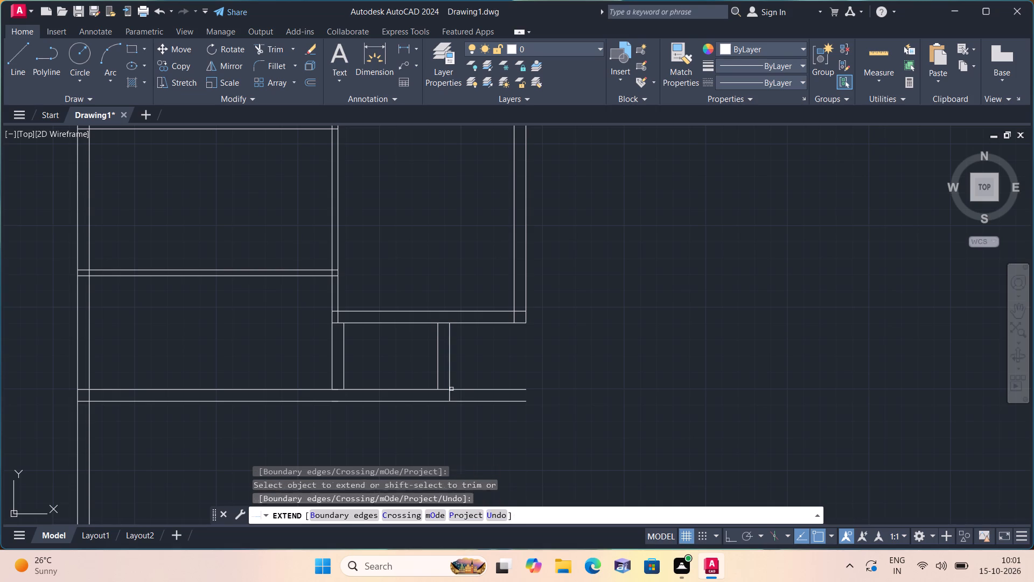
key(space)
Trim both lines of the 9" horizontal wall where they overrun the small room's outer right wall.
text(trim)
key(space)
drag(492, 378, 495, 396)
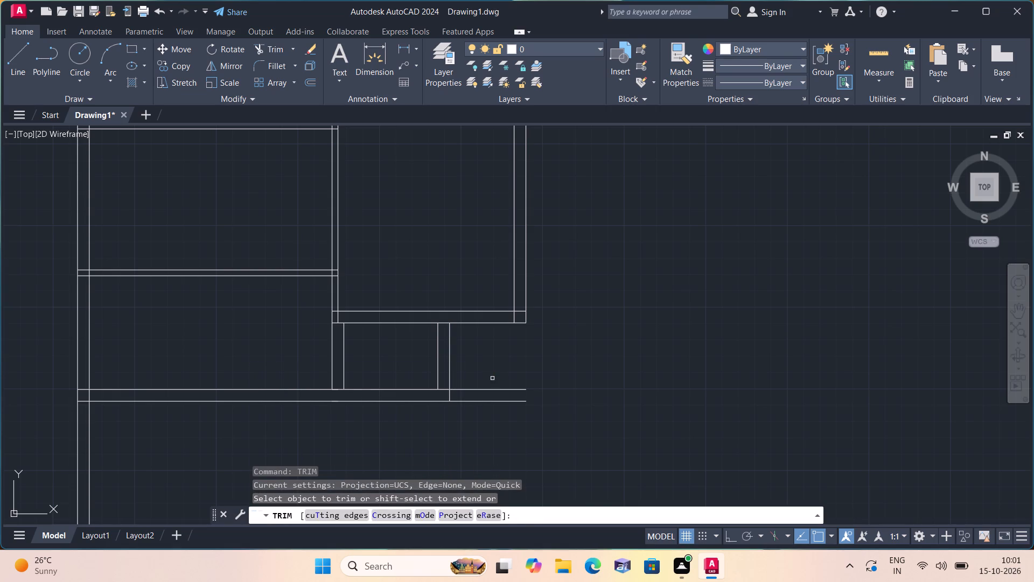
drag(495, 396, 498, 419)
click(499, 459)
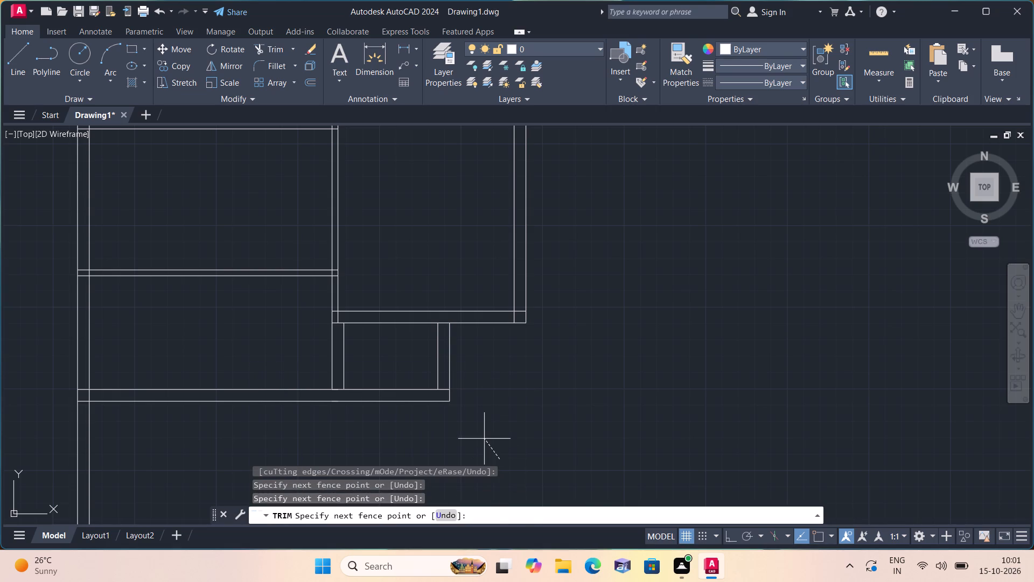
click(484, 439)
middle_drag(137, 447, 152, 412)
scroll(137, 447, down, 1)
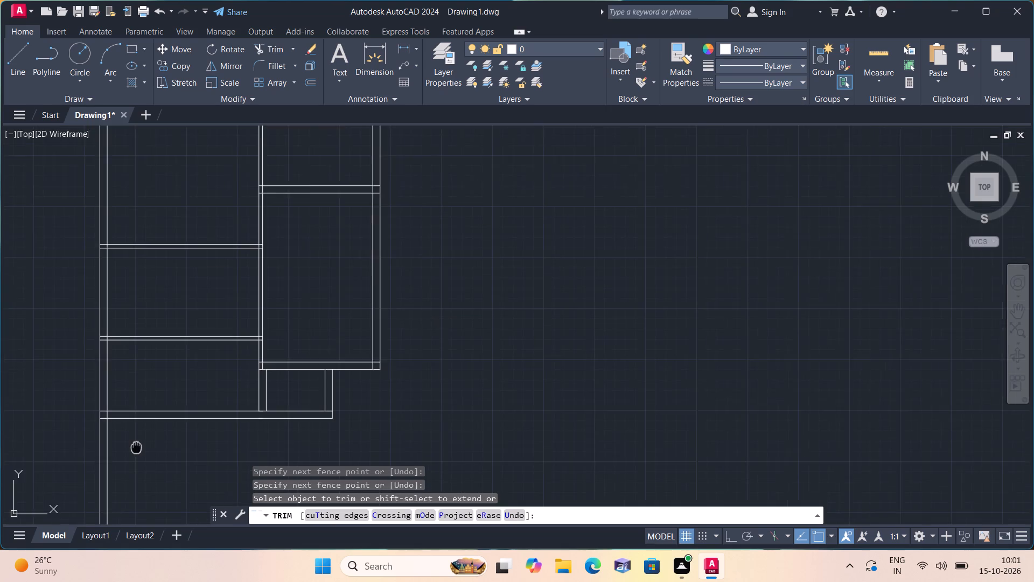
middle_drag(152, 412, 202, 354)
middle_drag(193, 395, 361, 420)
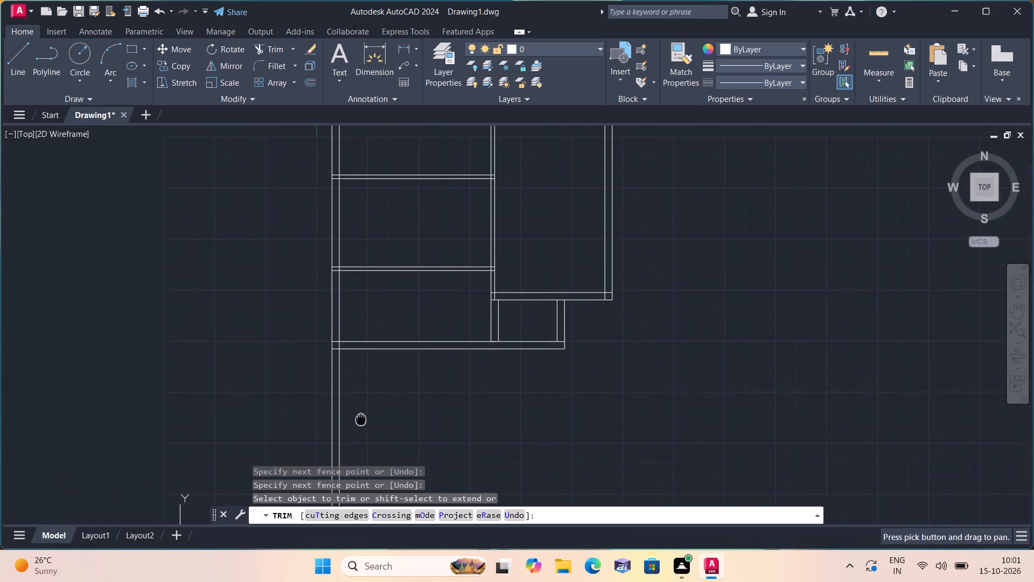
middle_drag(361, 407, 386, 403)
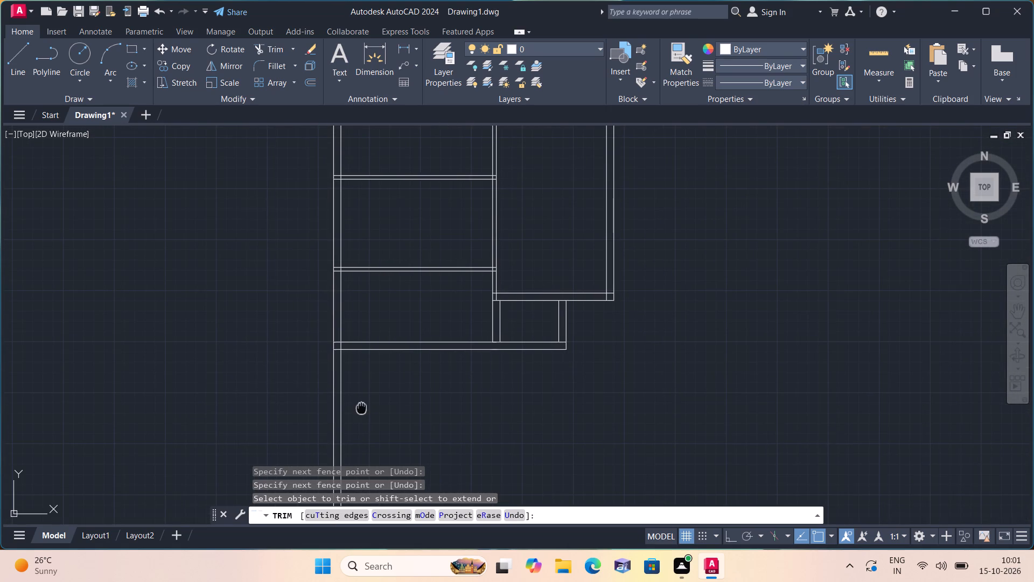
middle_drag(386, 403, 514, 378)
key(space)
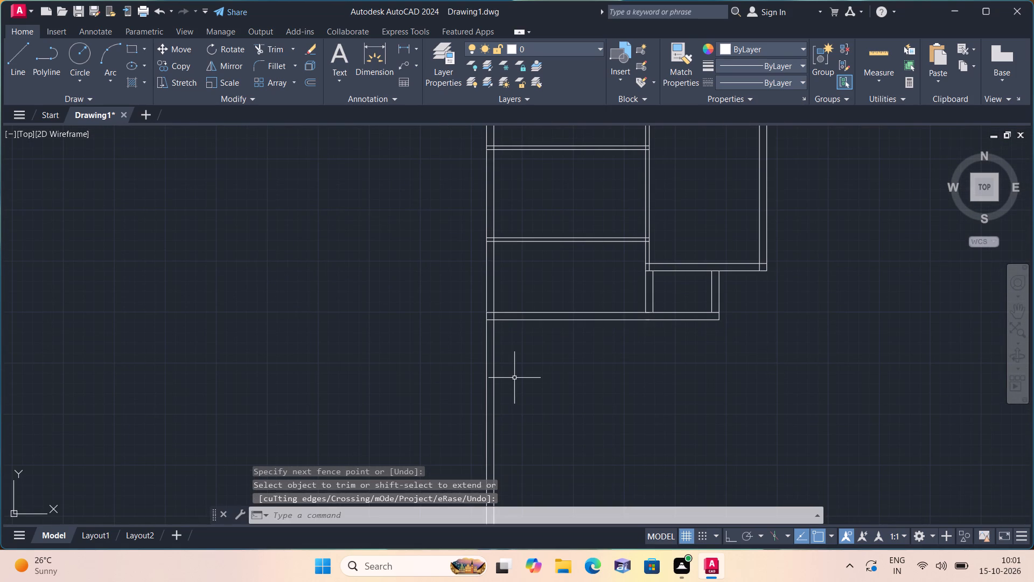
Offset the bottom line of the lowest 9" horizontal wall 4'9" downward.
text(off)
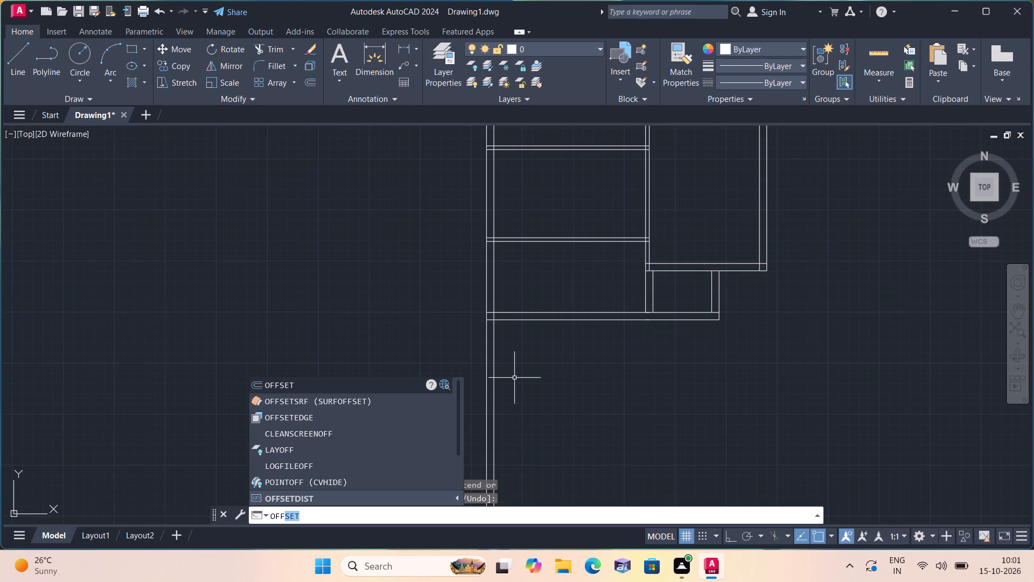
key(space)
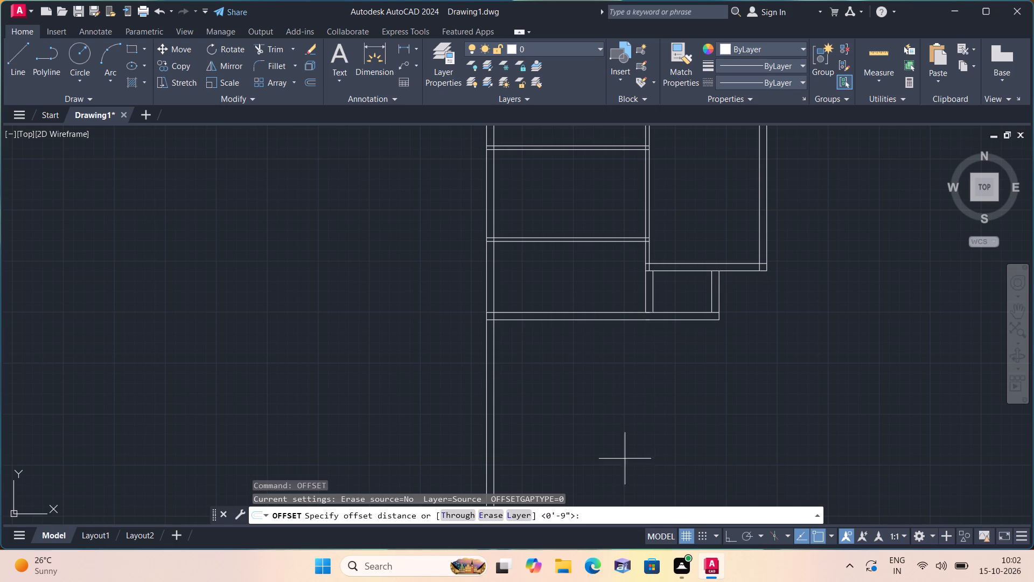
scroll(609, 469, up, 1)
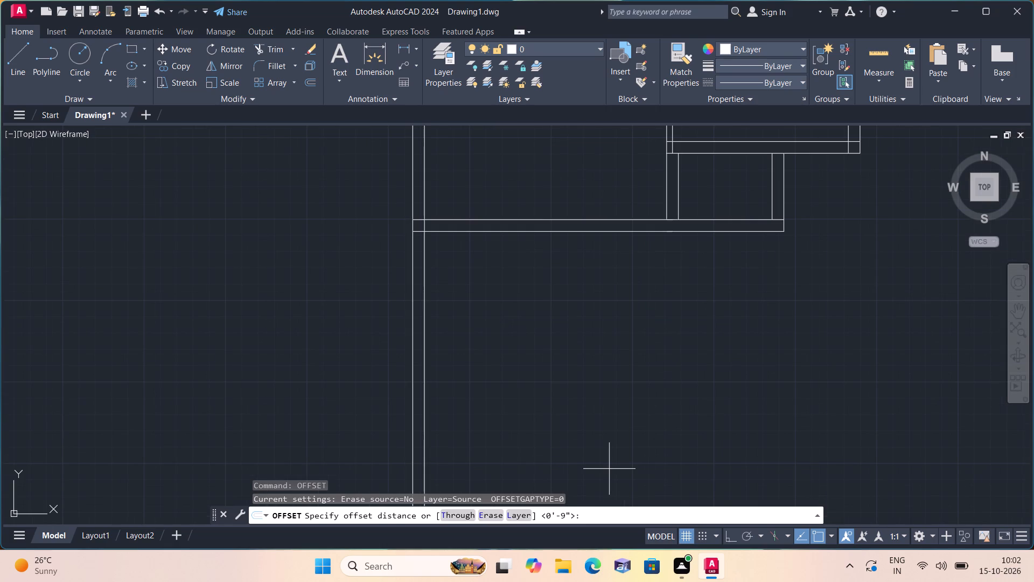
text(4'9")
key(space)
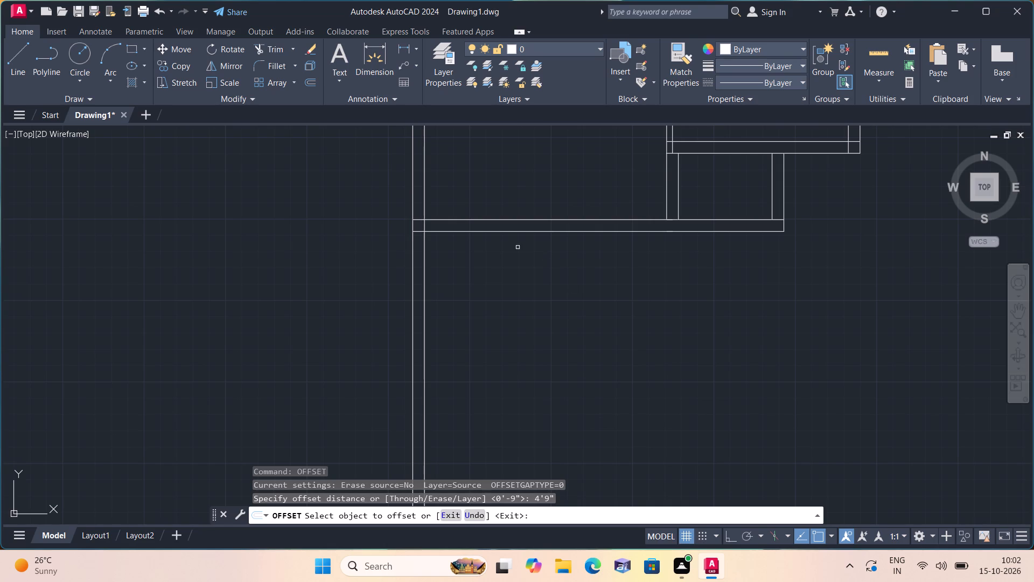
click(483, 230)
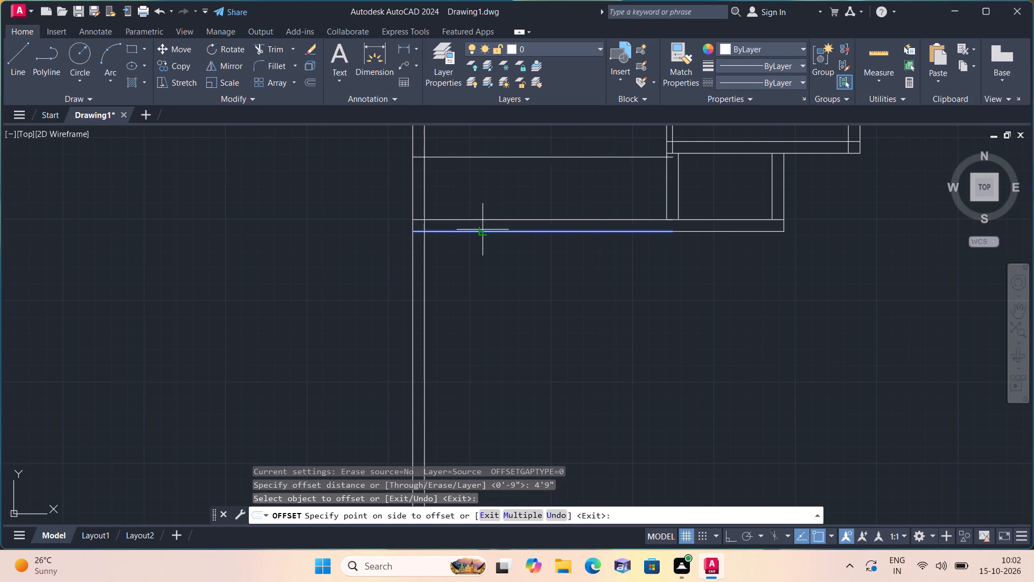
click(534, 349)
key(space)
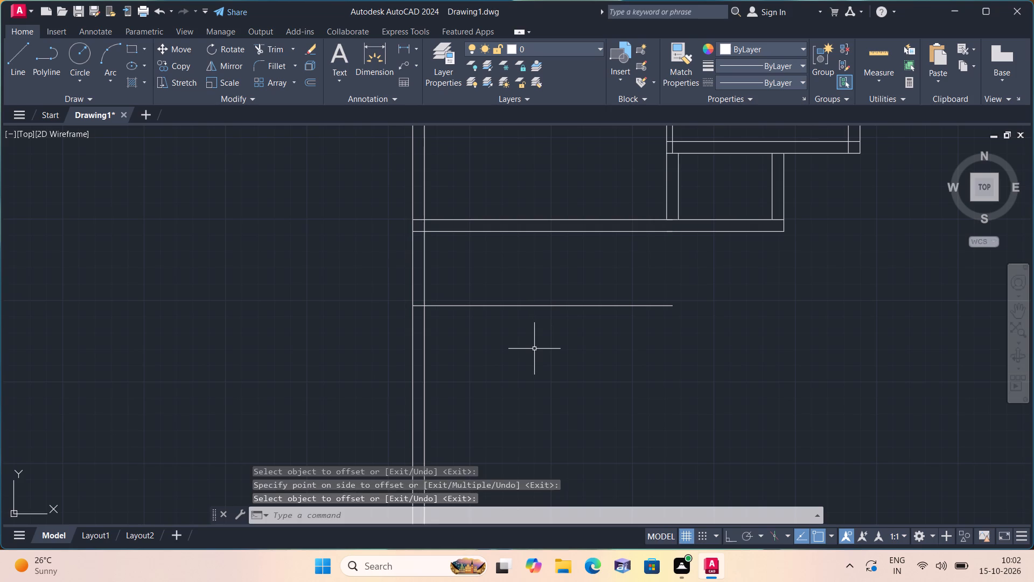
Offset the new lower horizontal line 9" downward to give the bottom wall its thickness.
key(space)
text(9")
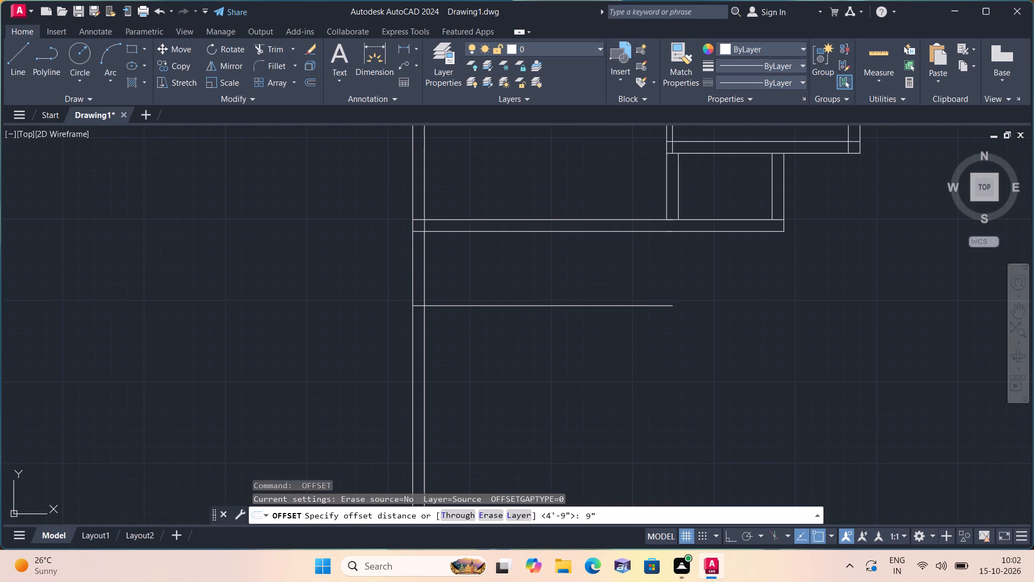
key(space)
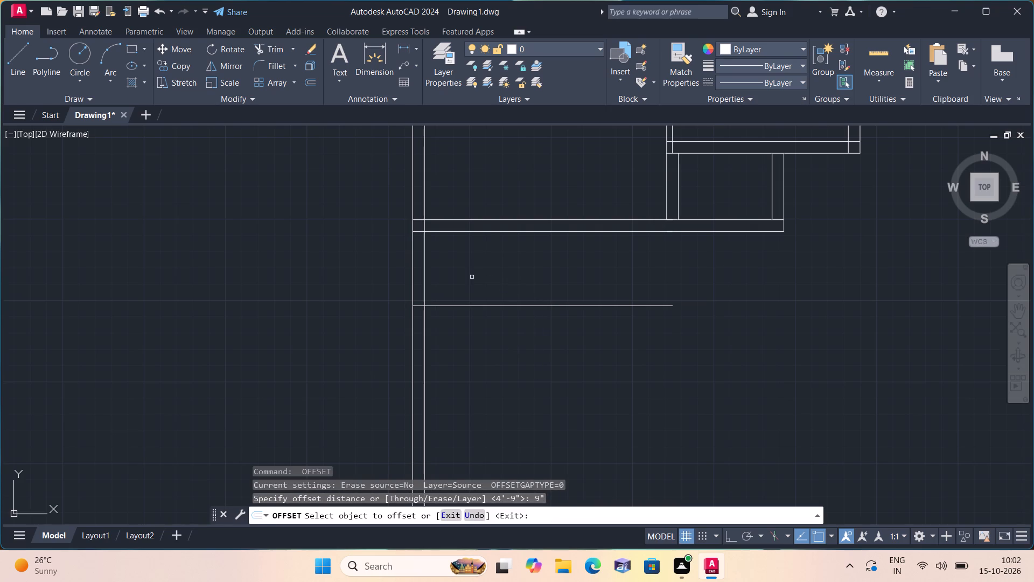
click(476, 306)
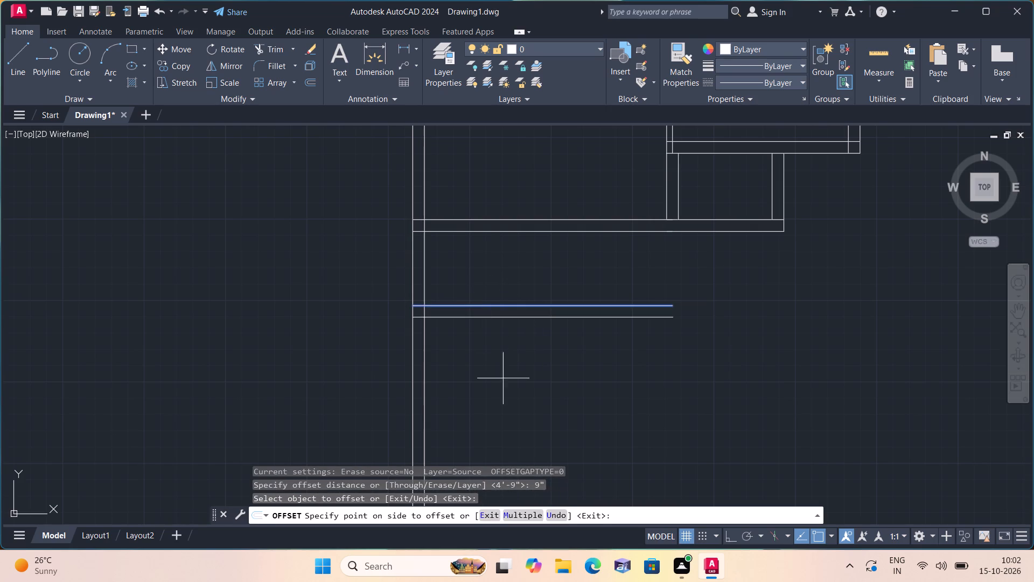
click(518, 394)
key(space)
Offset the inner line of the left outer wall 3' to the right to set the bottom-left small room's width.
key(space)
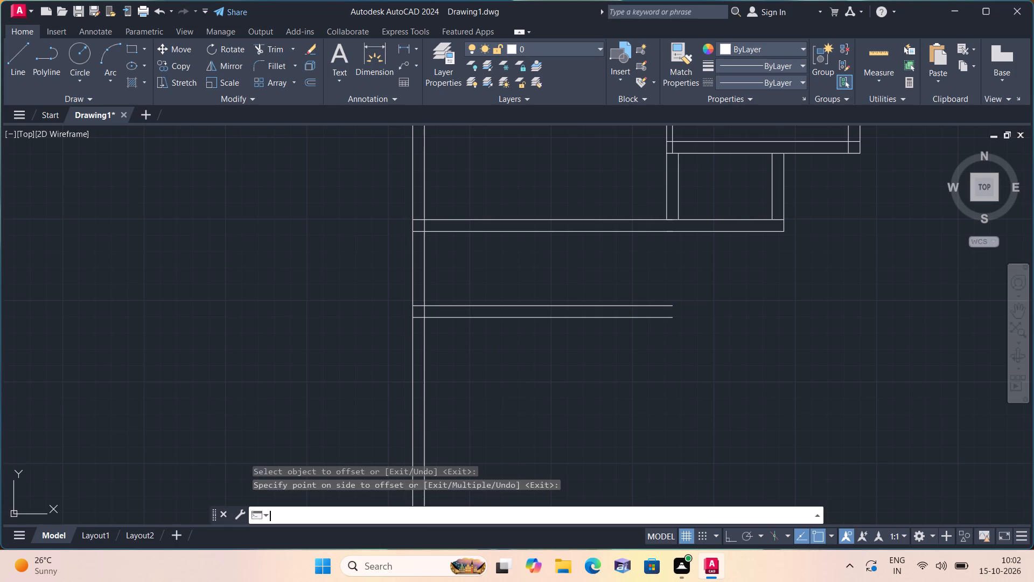
text(3')
key(space)
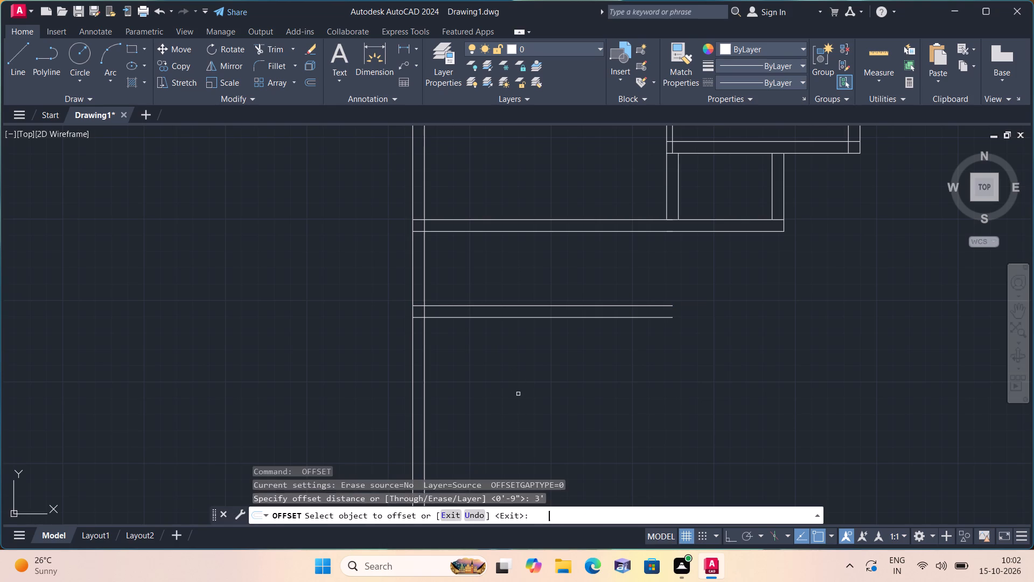
scroll(515, 389, down, 2)
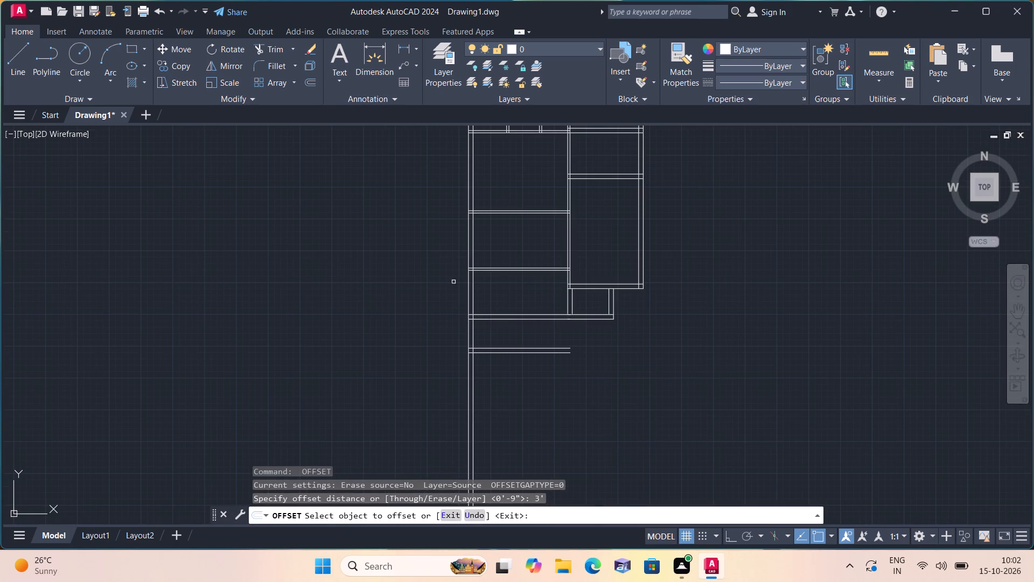
click(474, 324)
click(521, 338)
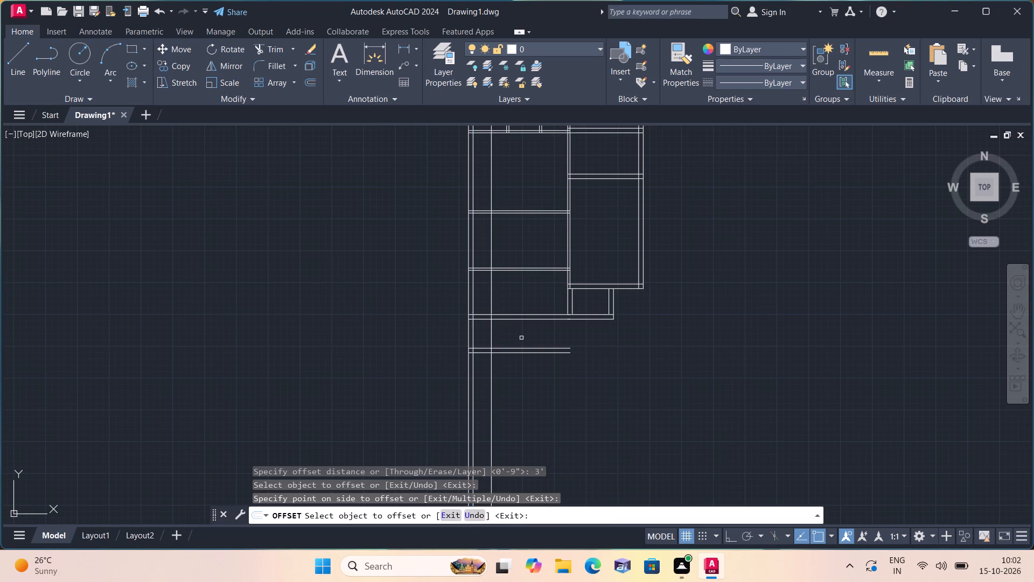
key(space)
Offset the new vertical line 9" to the right to form the bottom-left small room's right wall.
key(space)
text(9")
key(space)
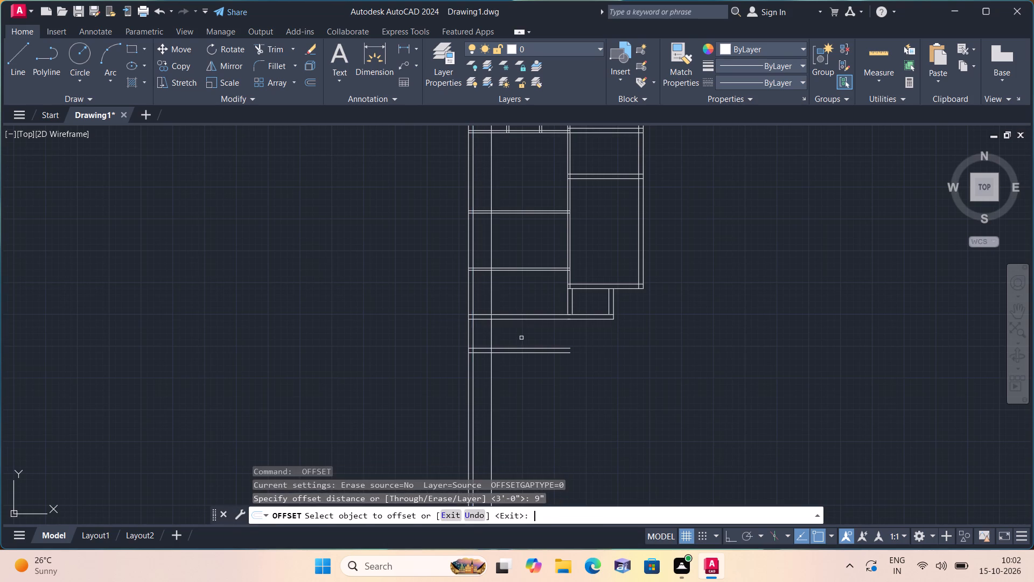
click(491, 331)
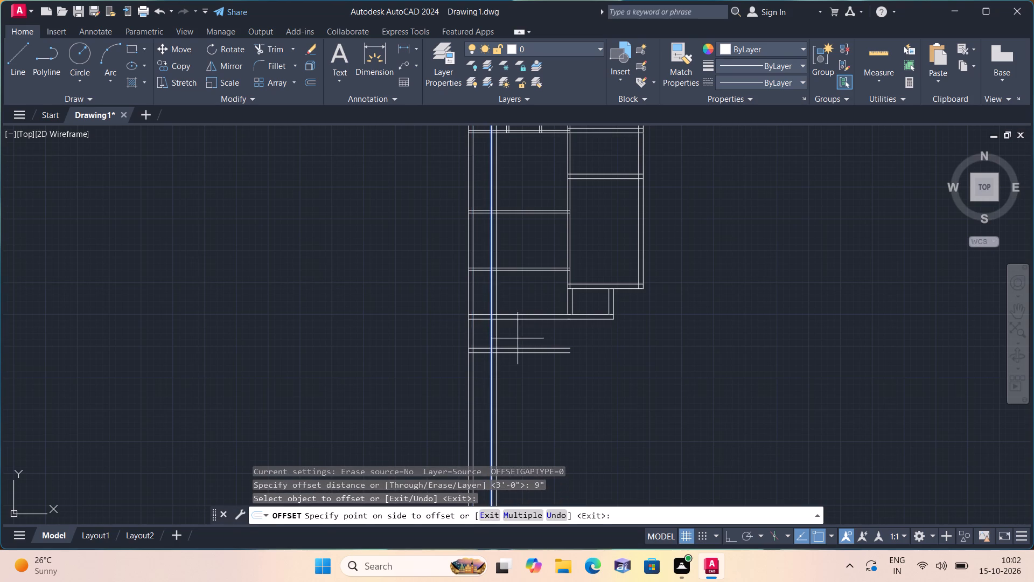
click(547, 338)
key(space)
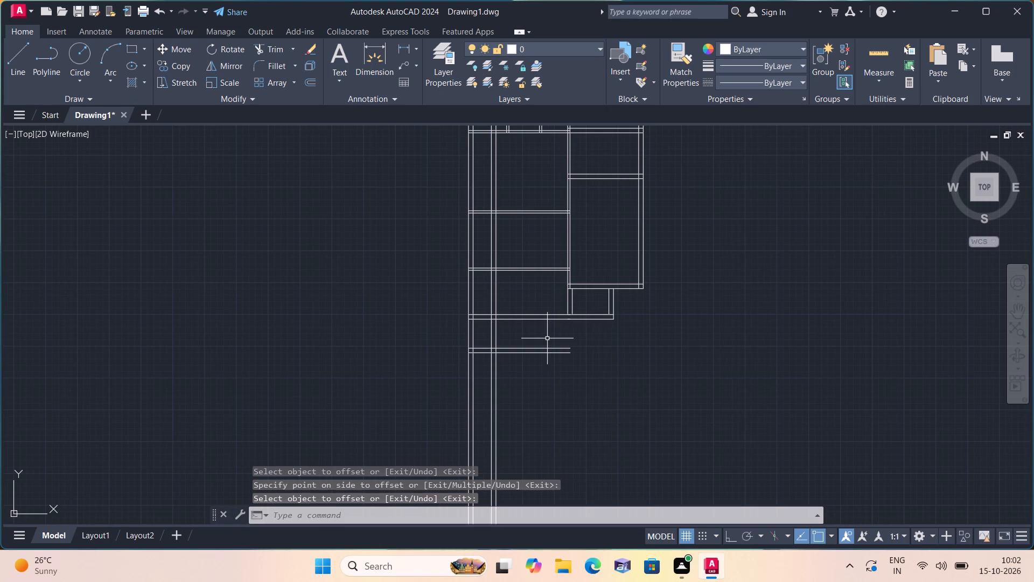
Trim the horizontal lines overrunning the bottom-left small room's right wall and the vertical lines extending below its bottom wall.
text(trim)
key(space)
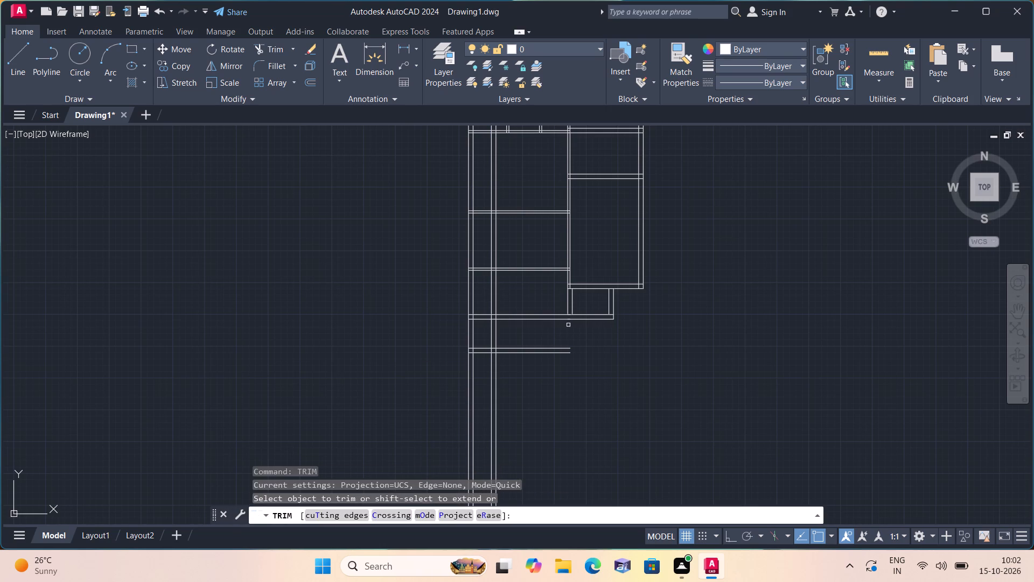
click(568, 325)
click(428, 408)
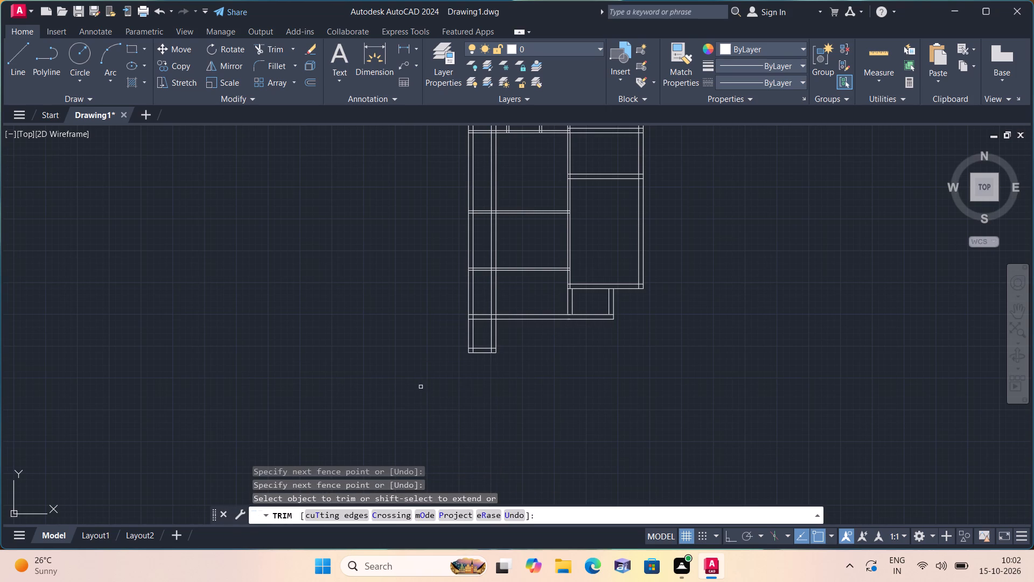
Trim the small room's two right wall lines where they cross the room directly above.
scroll(477, 317, up, 1)
click(487, 299)
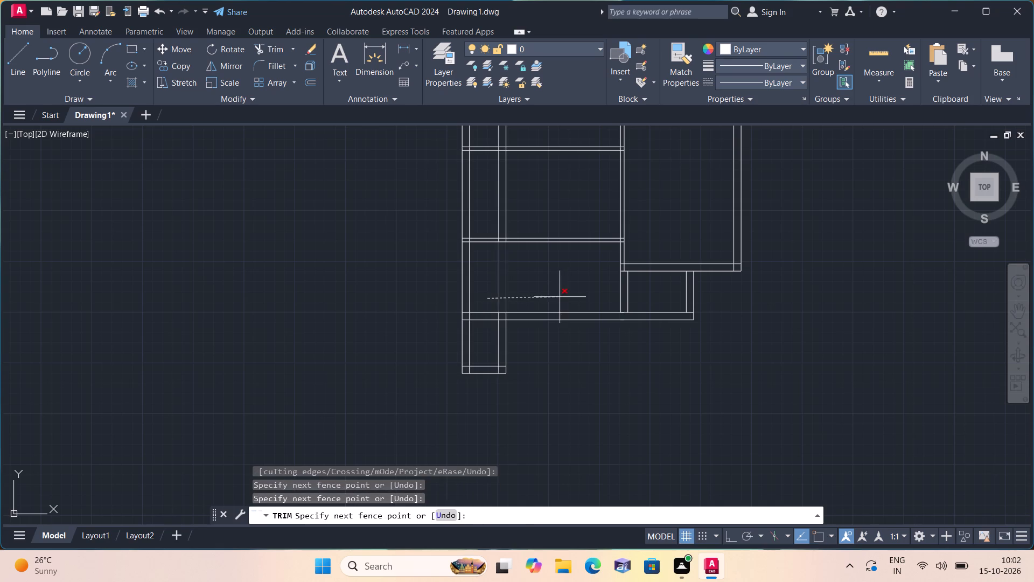
click(560, 297)
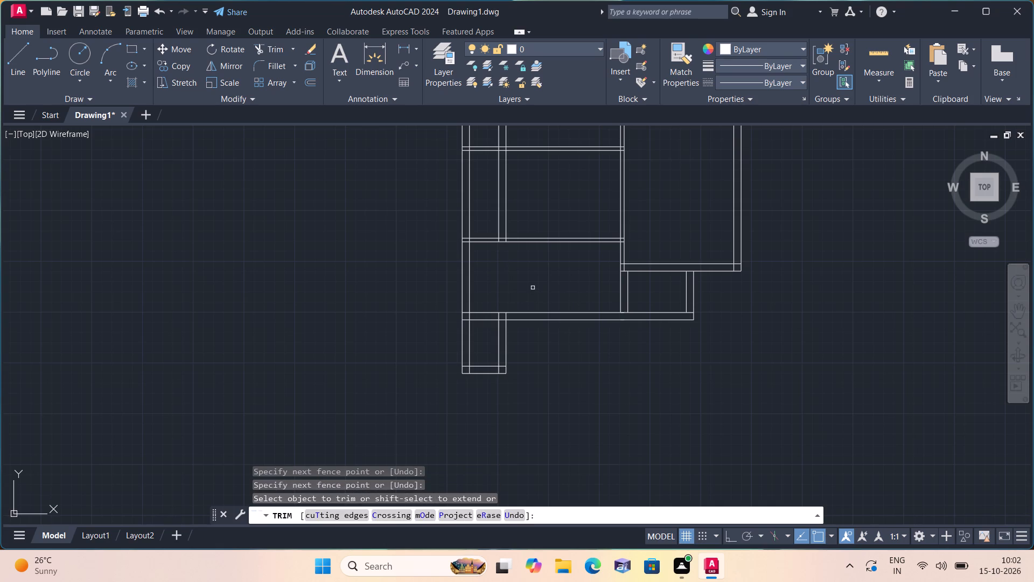
key(space)
Delete the two leftover vertical wall lines running through the upper rooms beside the left outer wall.
middle_drag(528, 272, 578, 364)
scroll(578, 364, up, 1)
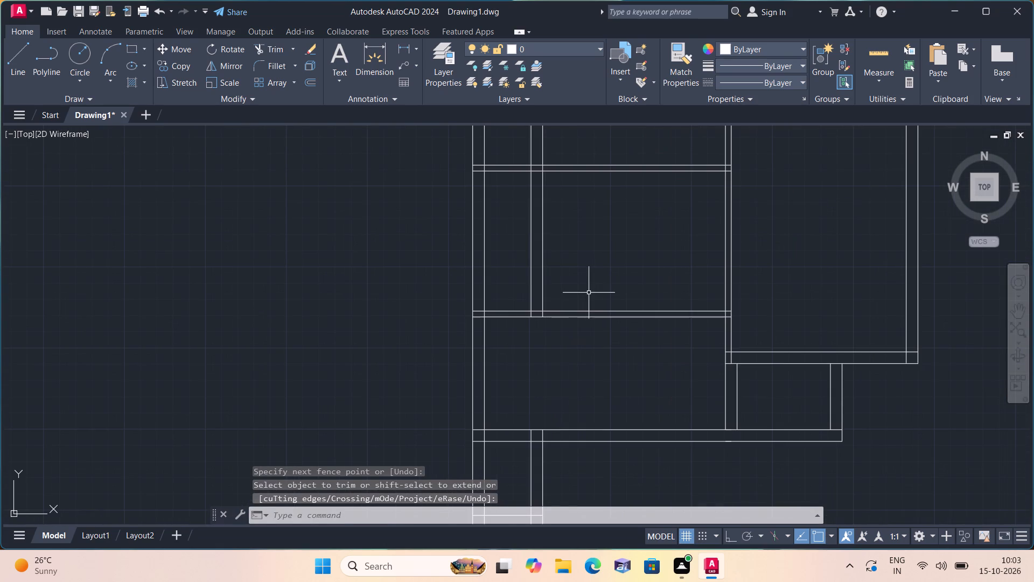
click(589, 286)
click(501, 233)
key(Delete)
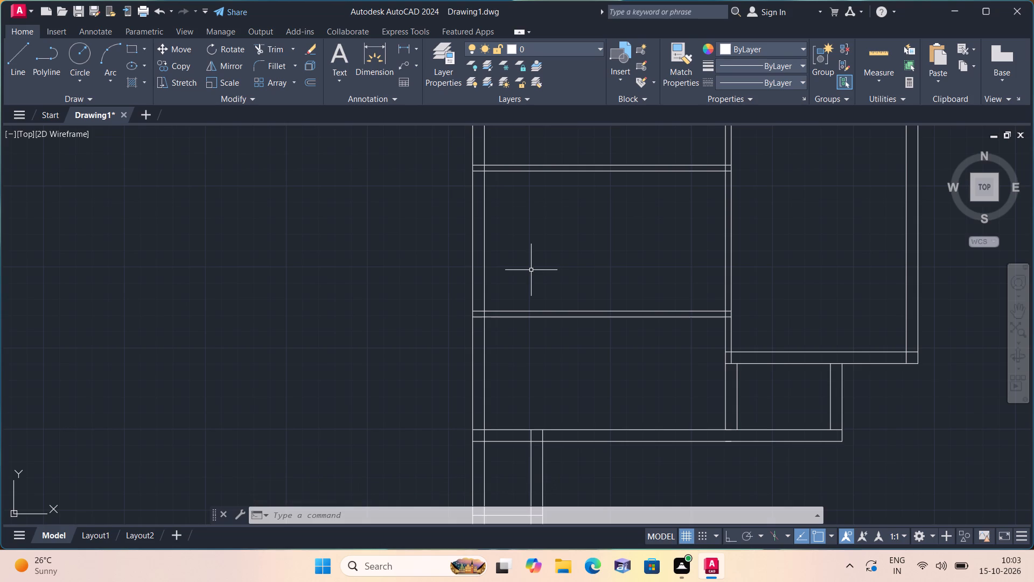
Examine the bottom-left small room, the neighbouring lower rooms and the overall floor plan layout.
scroll(651, 396, down, 1)
middle_drag(651, 396, 623, 314)
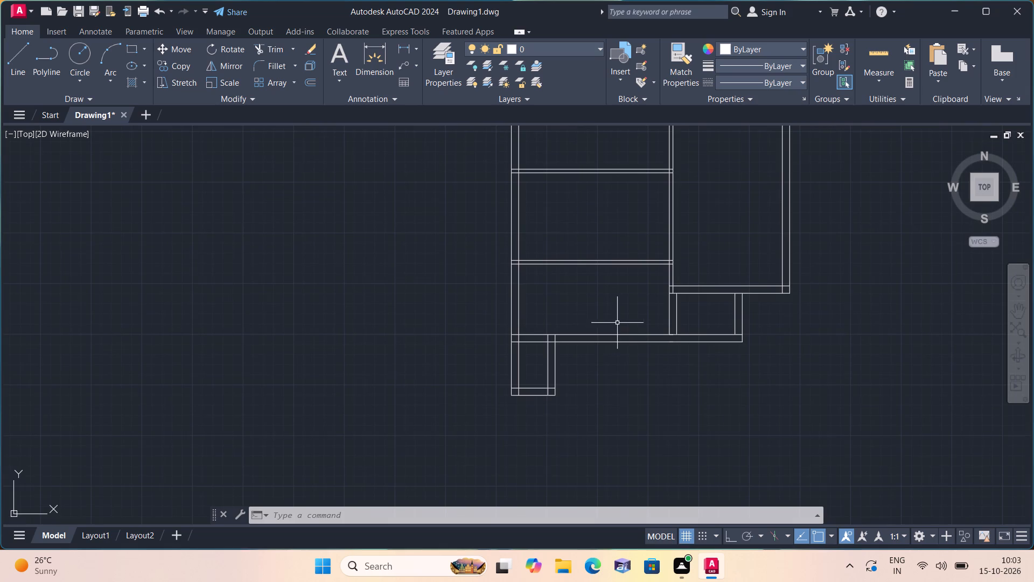
scroll(572, 340, up, 2)
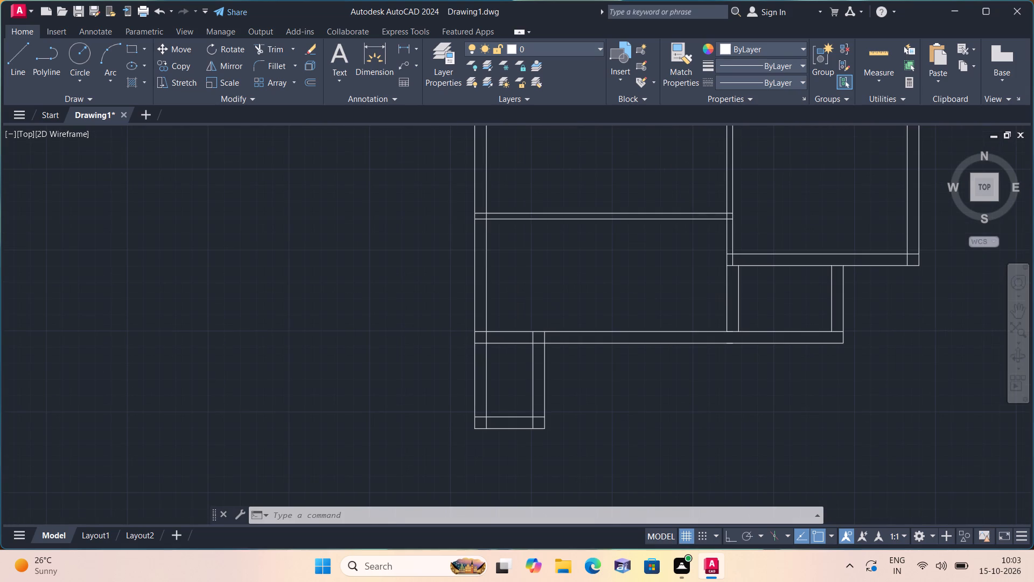
middle_drag(568, 369, 615, 380)
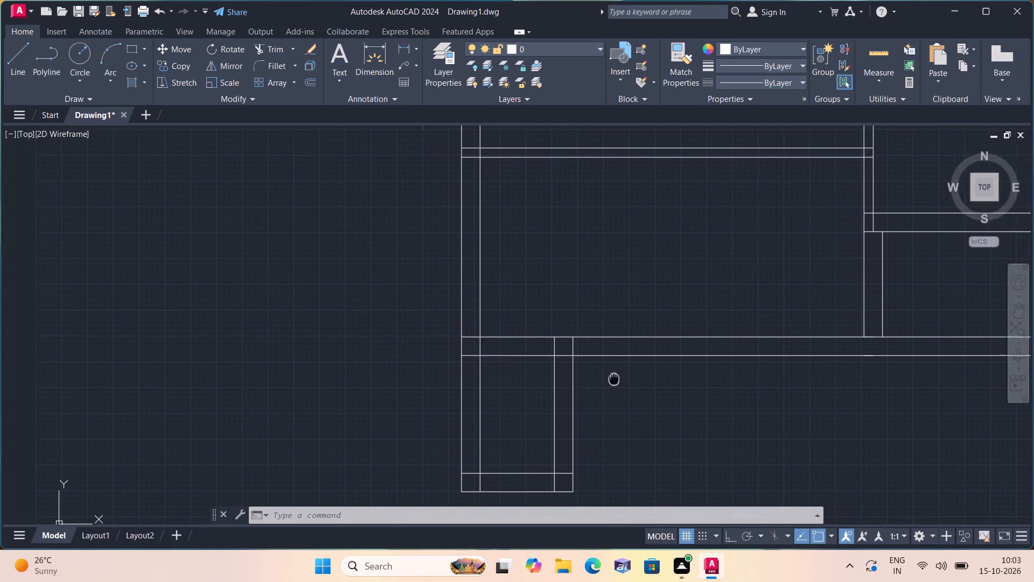
middle_drag(615, 380, 634, 406)
scroll(635, 404, down, 2)
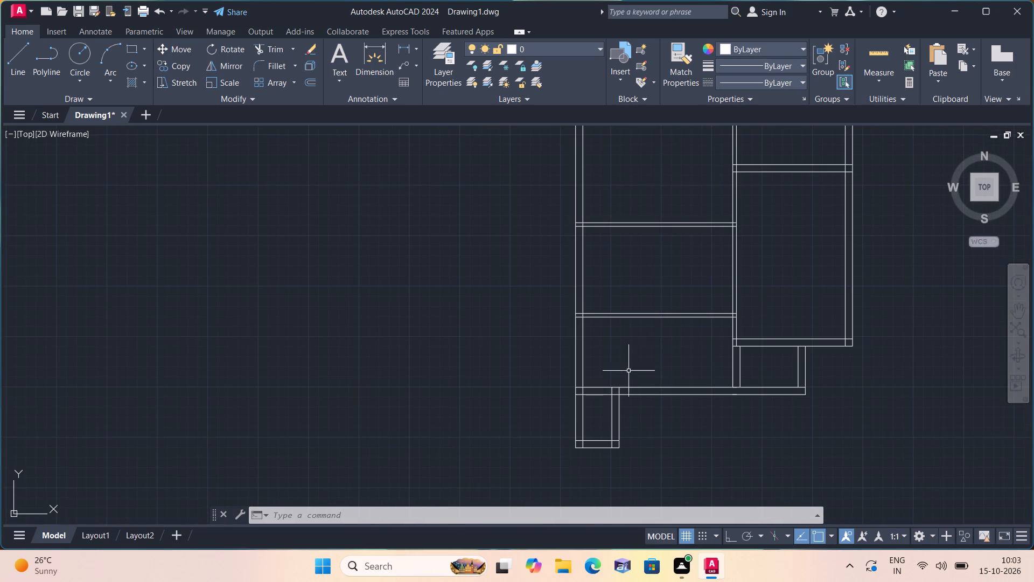
middle_drag(733, 324, 728, 375)
middle_click(726, 376)
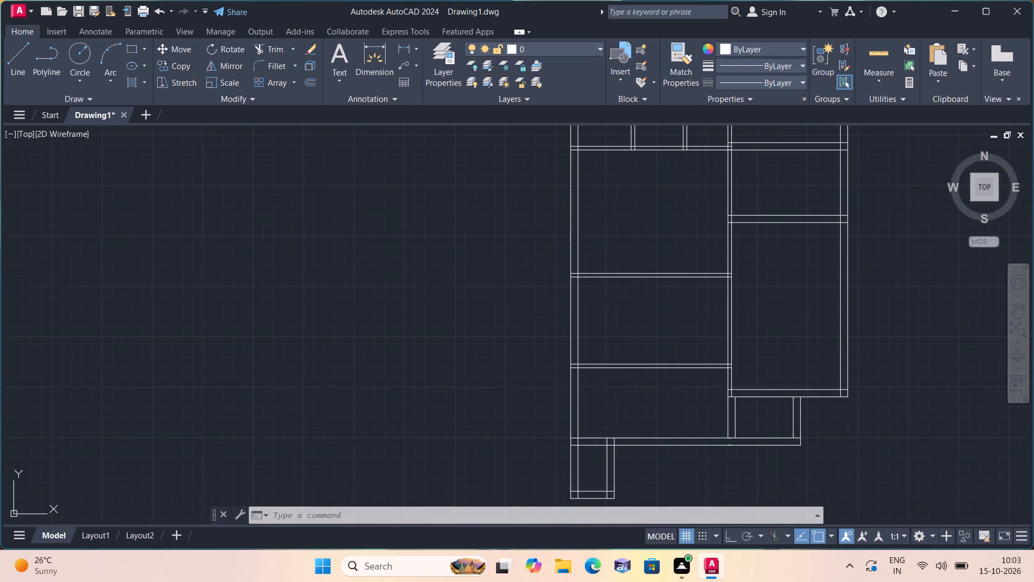
scroll(726, 376, down, 1)
scroll(726, 376, up, 1)
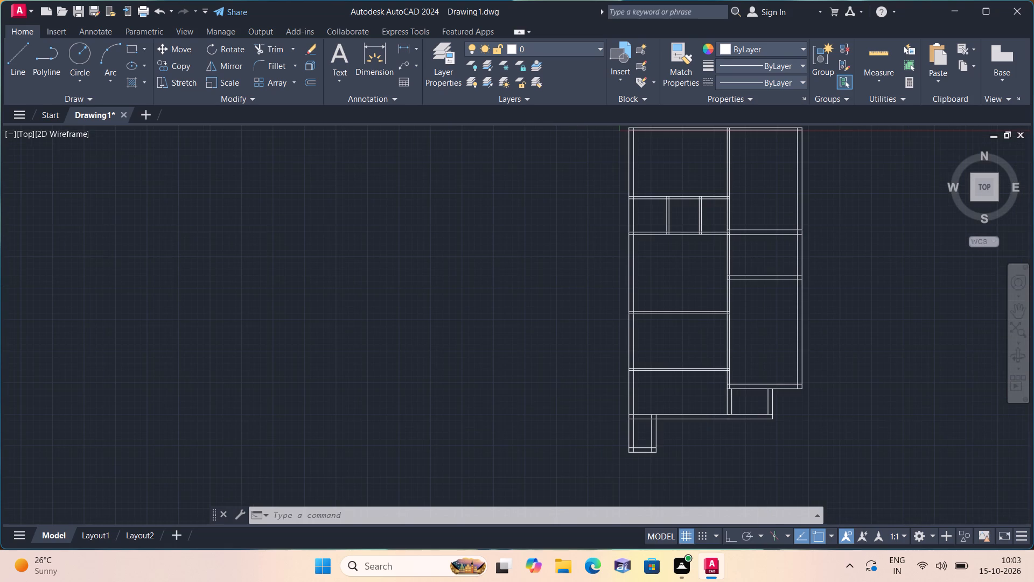
scroll(726, 376, up, 1)
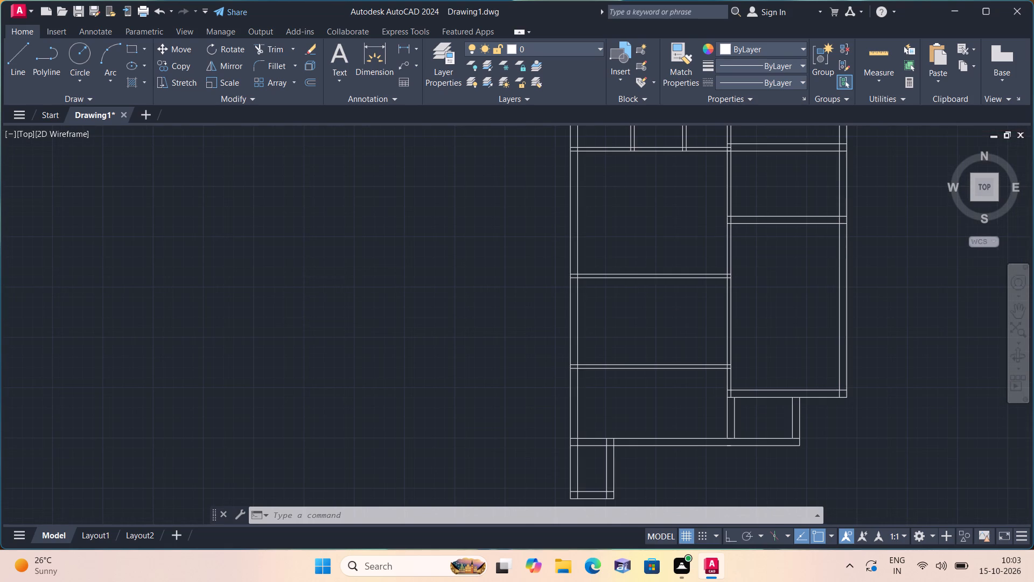
middle_drag(726, 376, 656, 385)
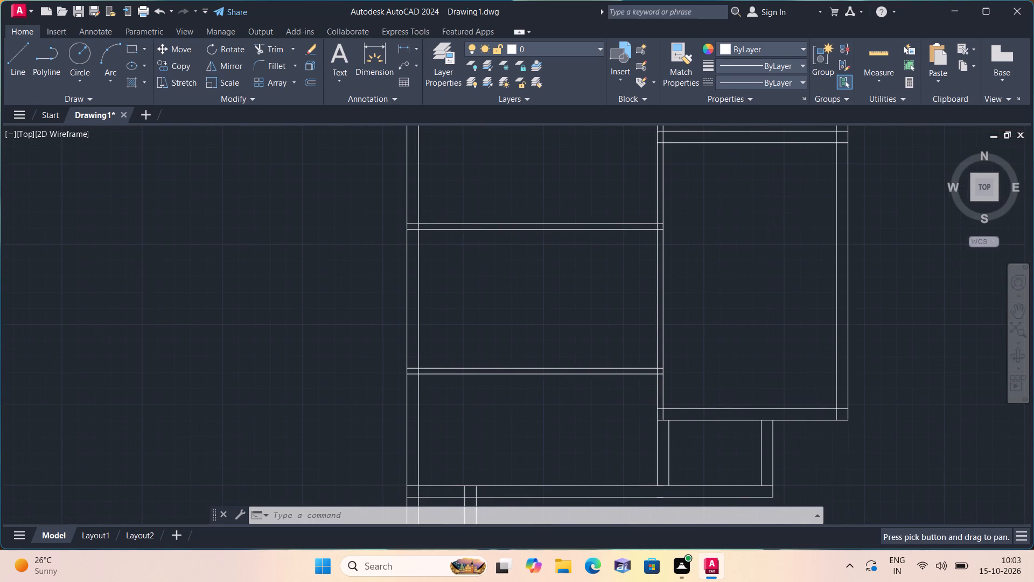
scroll(656, 385, down, 1)
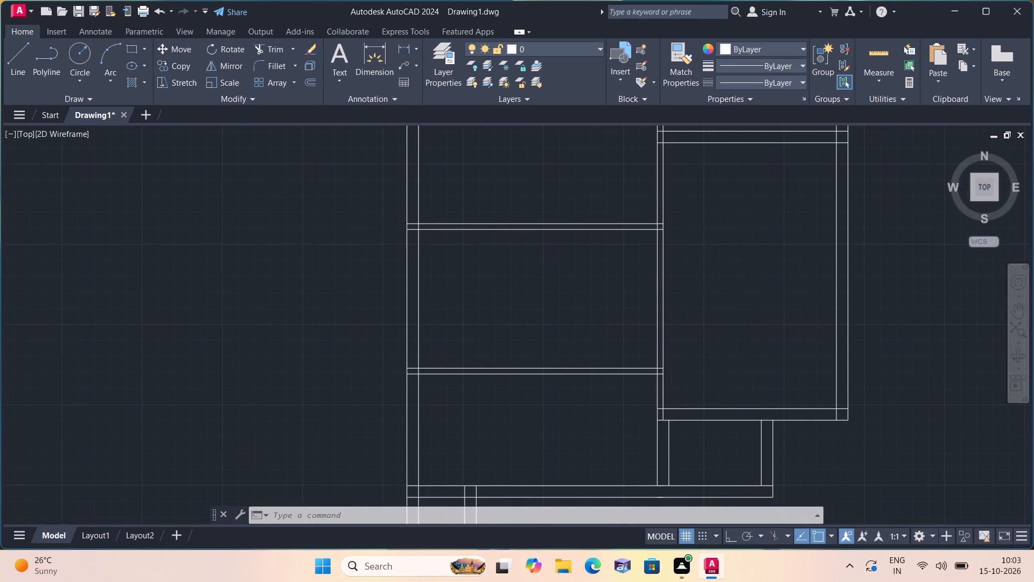
scroll(656, 390, down, 1)
middle_drag(655, 390, 662, 363)
middle_click(665, 361)
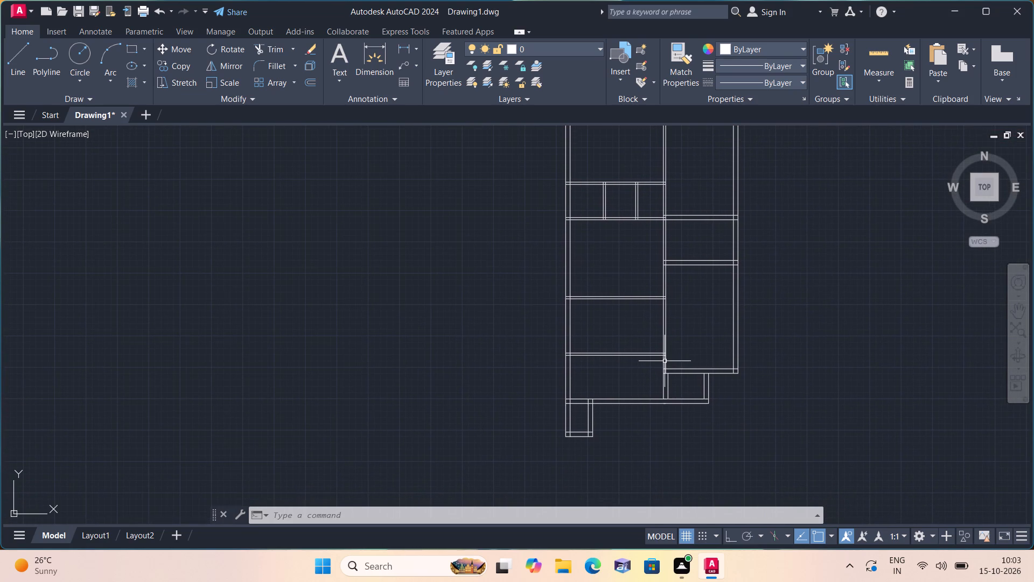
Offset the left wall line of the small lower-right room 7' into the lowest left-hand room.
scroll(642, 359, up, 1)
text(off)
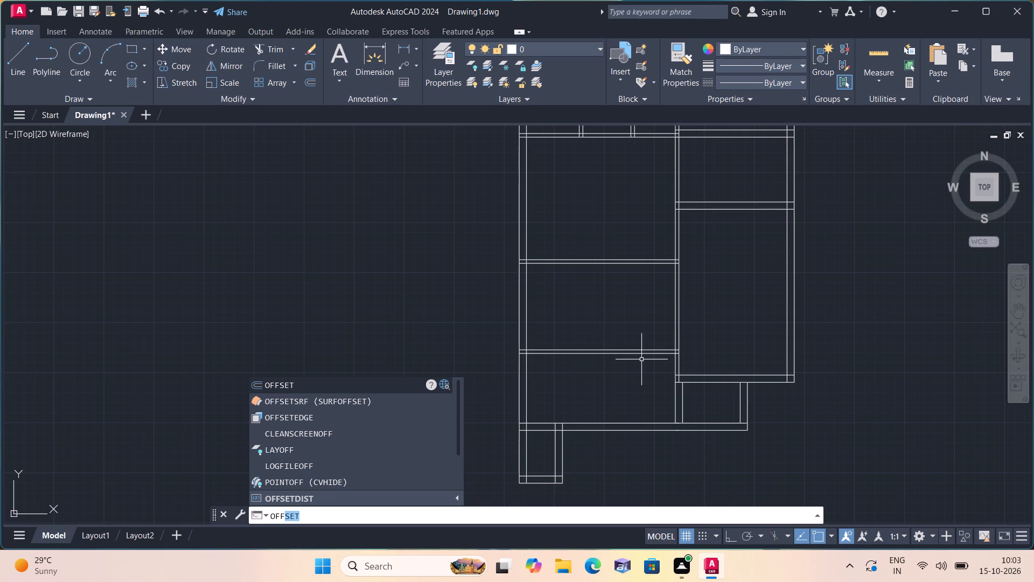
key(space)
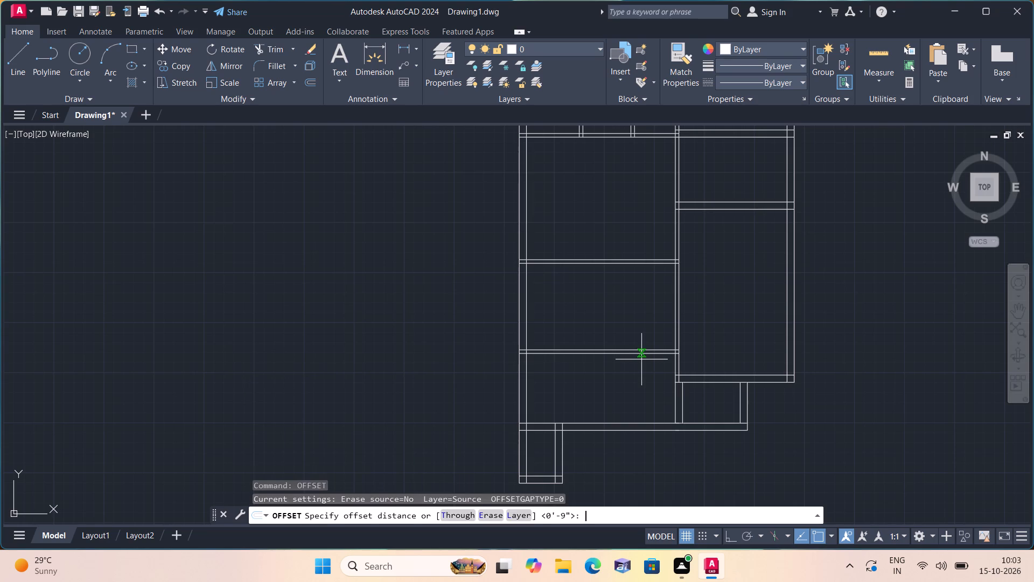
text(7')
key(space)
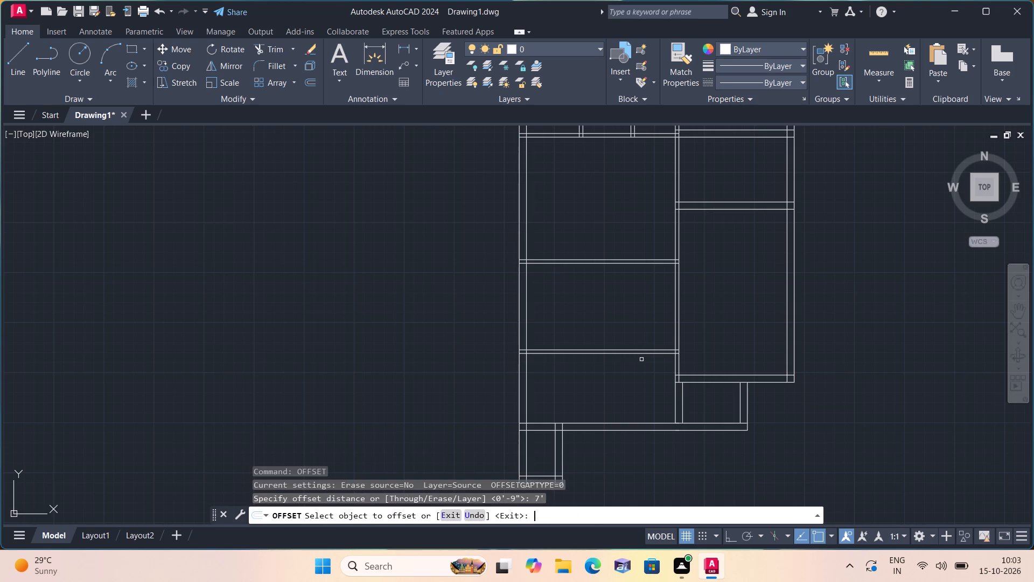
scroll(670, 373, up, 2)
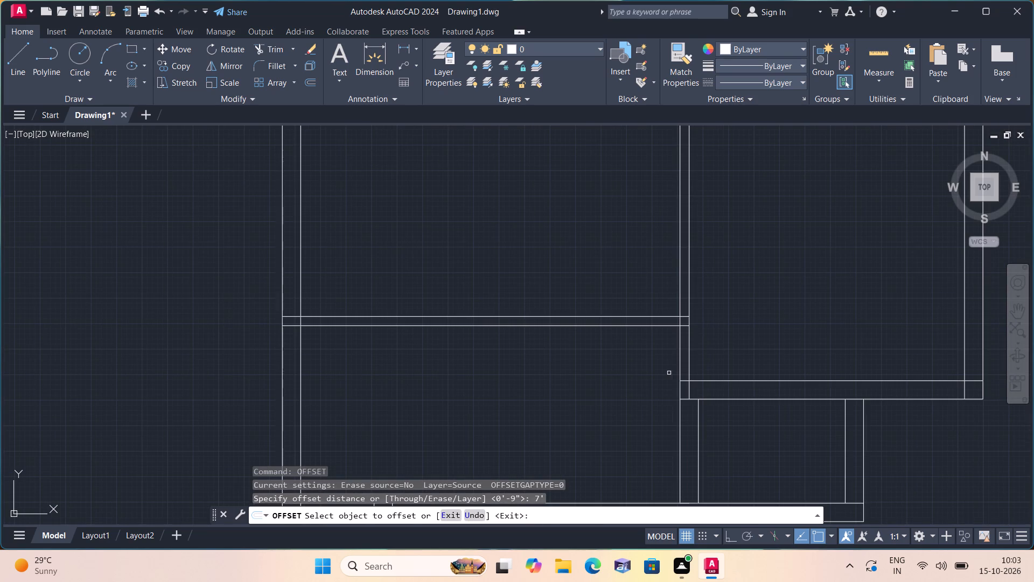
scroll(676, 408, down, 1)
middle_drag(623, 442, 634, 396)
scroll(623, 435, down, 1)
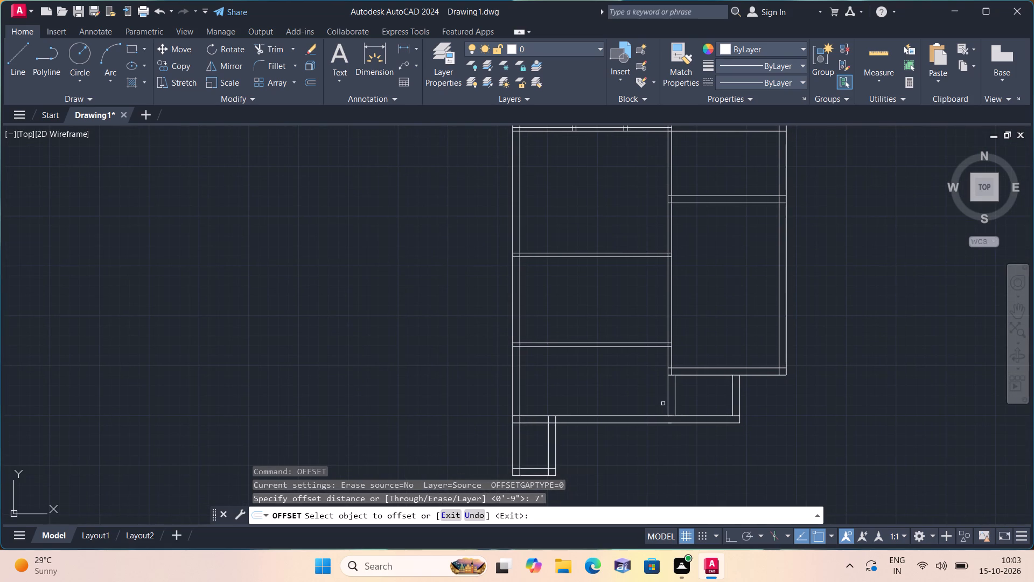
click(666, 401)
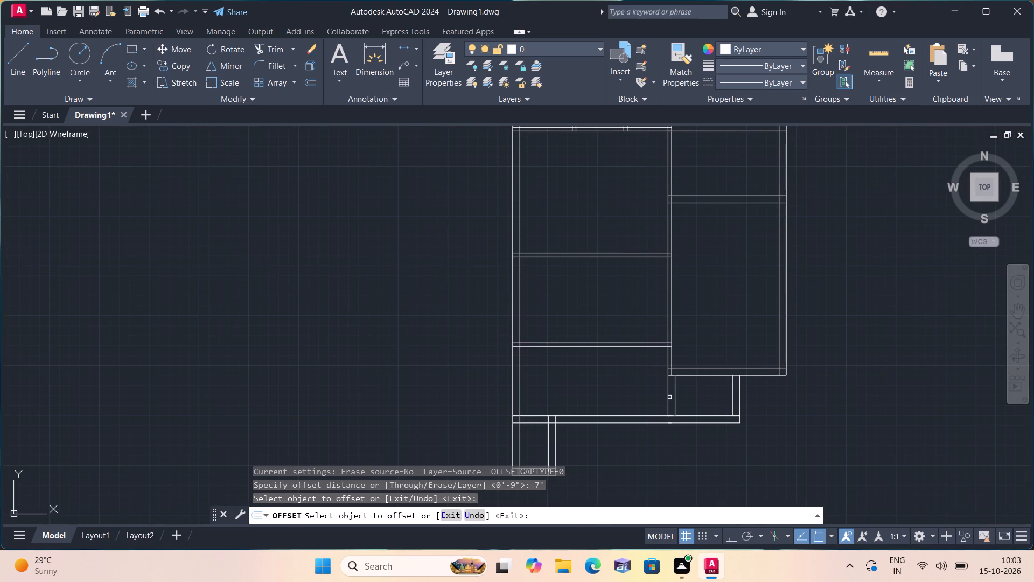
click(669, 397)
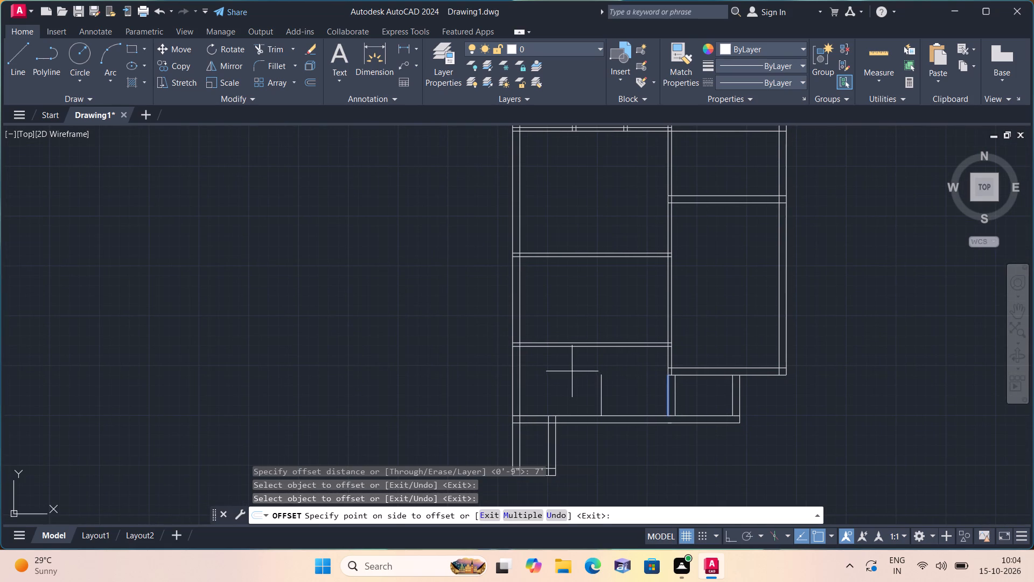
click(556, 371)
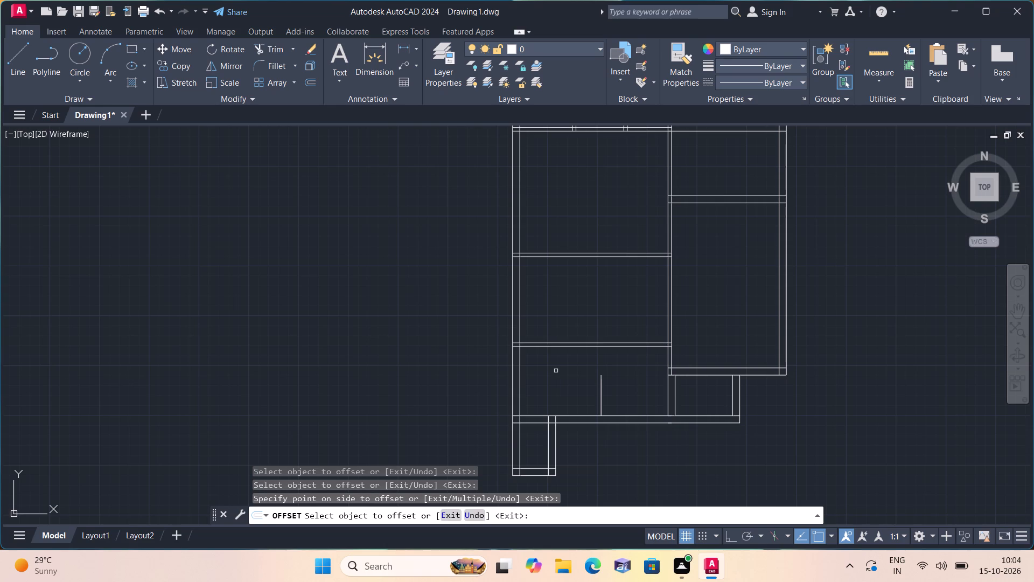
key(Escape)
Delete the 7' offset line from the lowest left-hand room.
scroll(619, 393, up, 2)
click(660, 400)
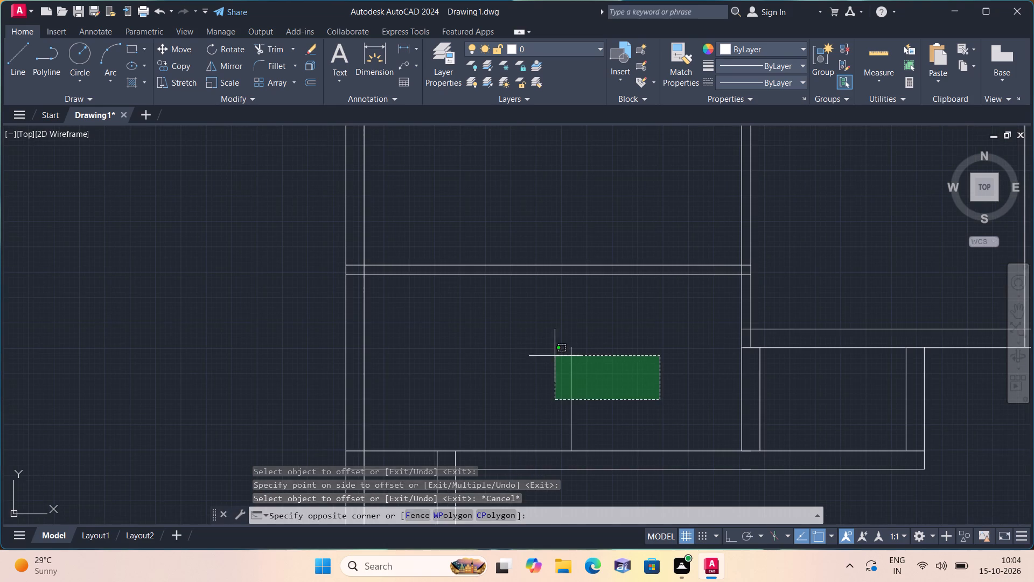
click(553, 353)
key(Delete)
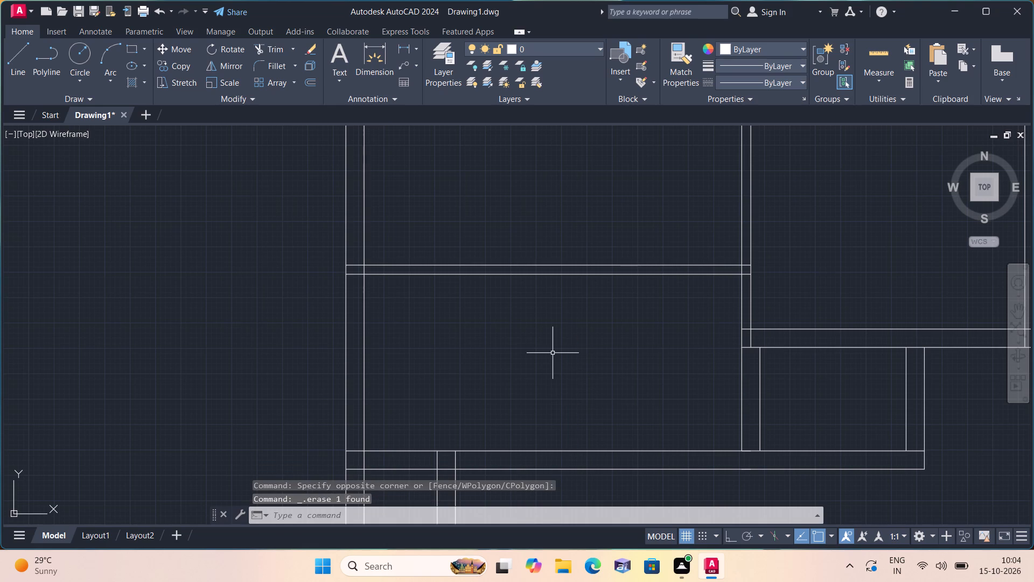
Examine the lower rooms, the wall junctions beside the small lower-right room and the overall floor plan.
scroll(553, 353, down, 2)
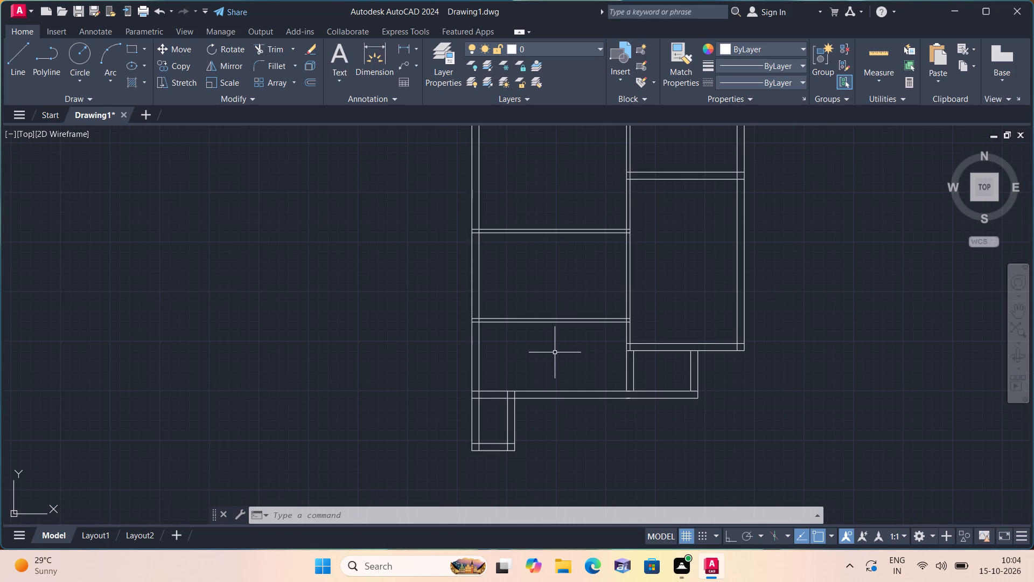
scroll(632, 353, up, 2)
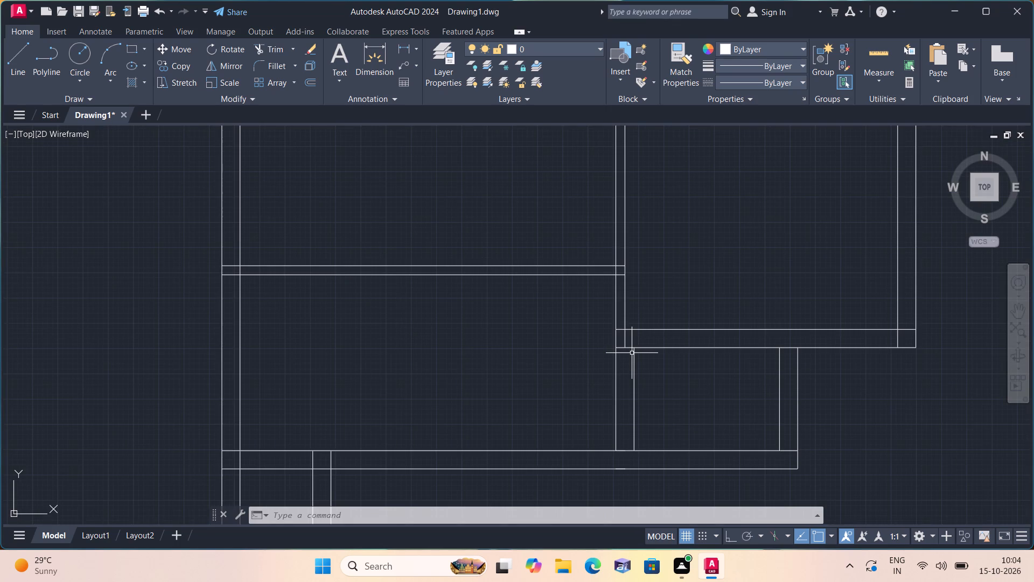
scroll(563, 335, down, 1)
middle_drag(563, 335, 586, 390)
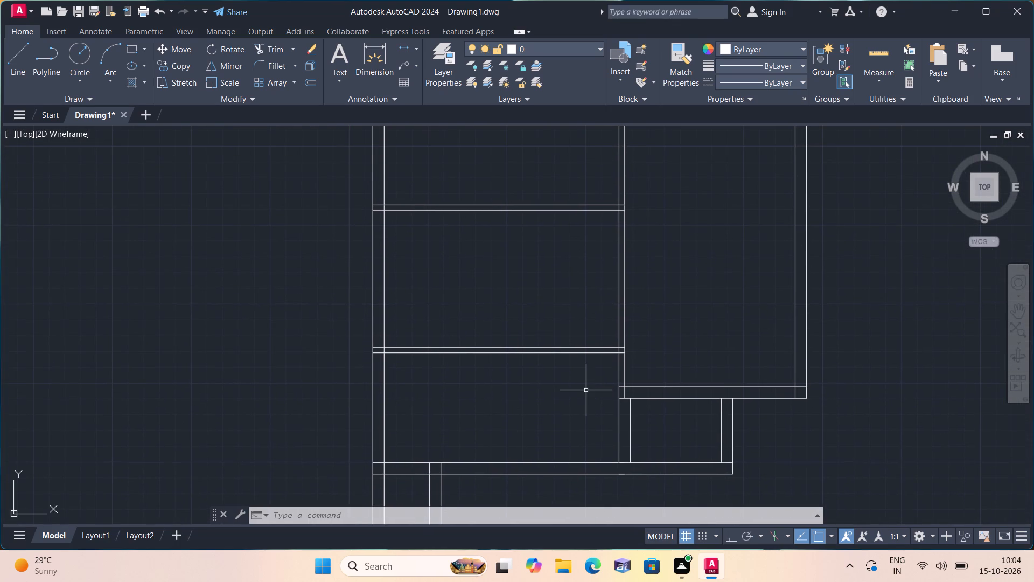
scroll(586, 390, down, 1)
scroll(586, 390, up, 1)
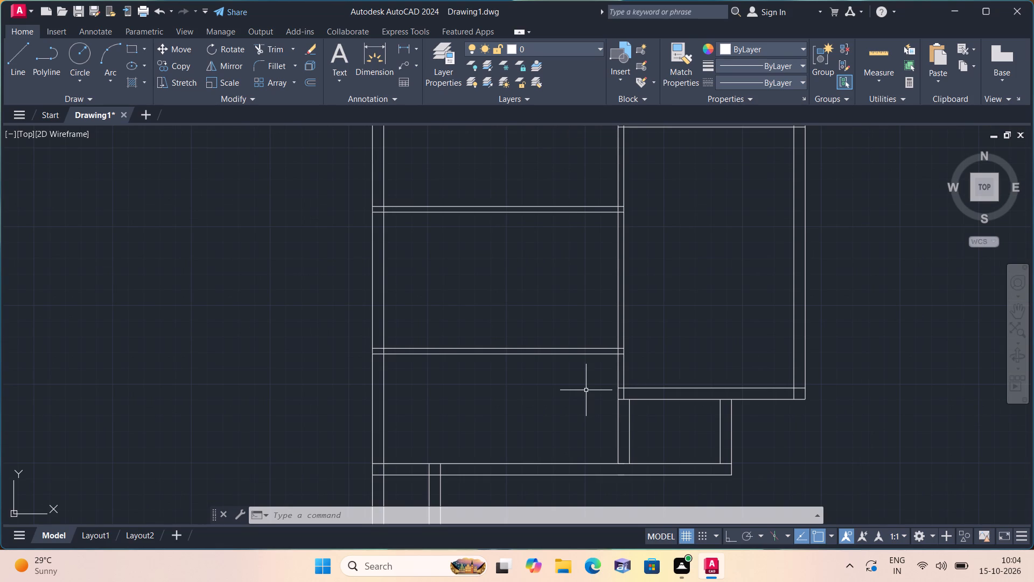
scroll(586, 390, up, 1)
scroll(586, 390, down, 1)
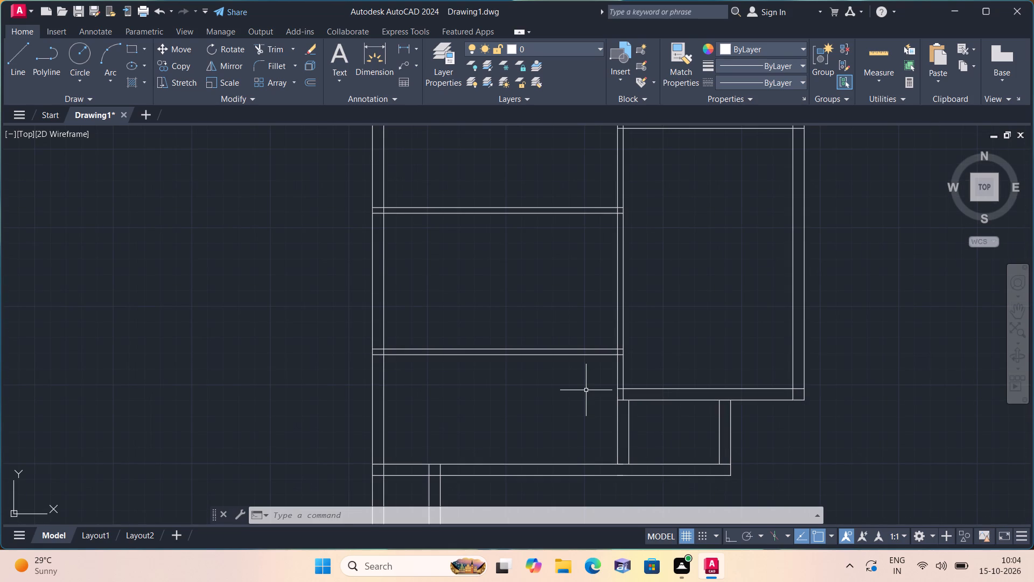
scroll(586, 390, down, 3)
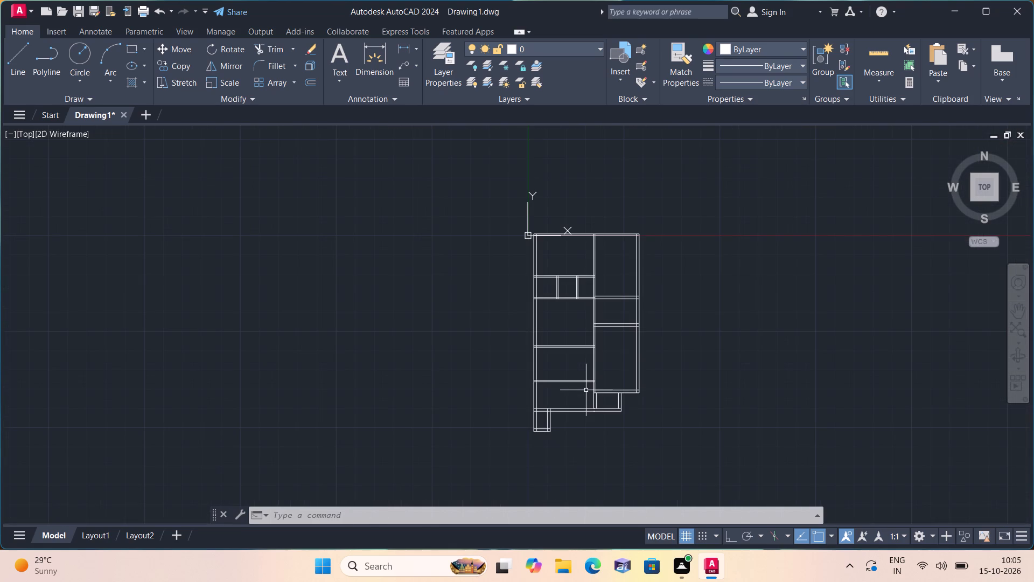
scroll(586, 390, down, 1)
scroll(586, 390, up, 5)
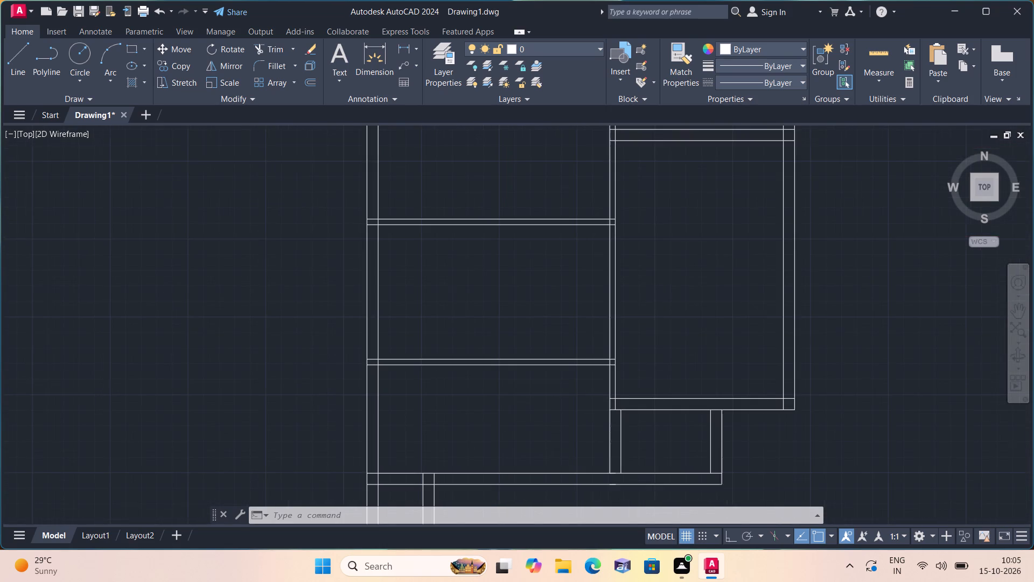
middle_drag(586, 390, 578, 385)
scroll(580, 372, up, 1)
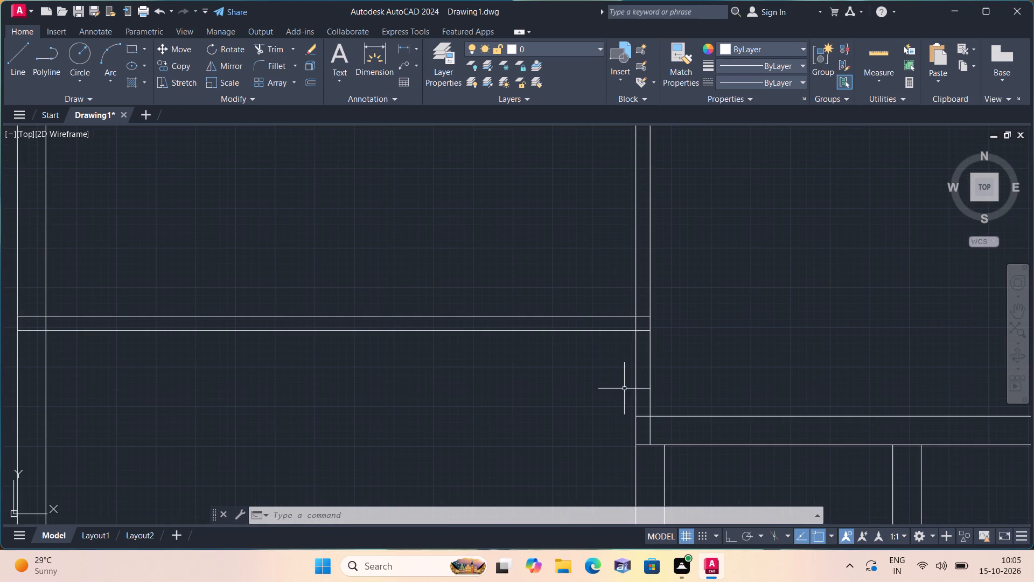
scroll(635, 400, down, 1)
middle_drag(635, 400, 641, 337)
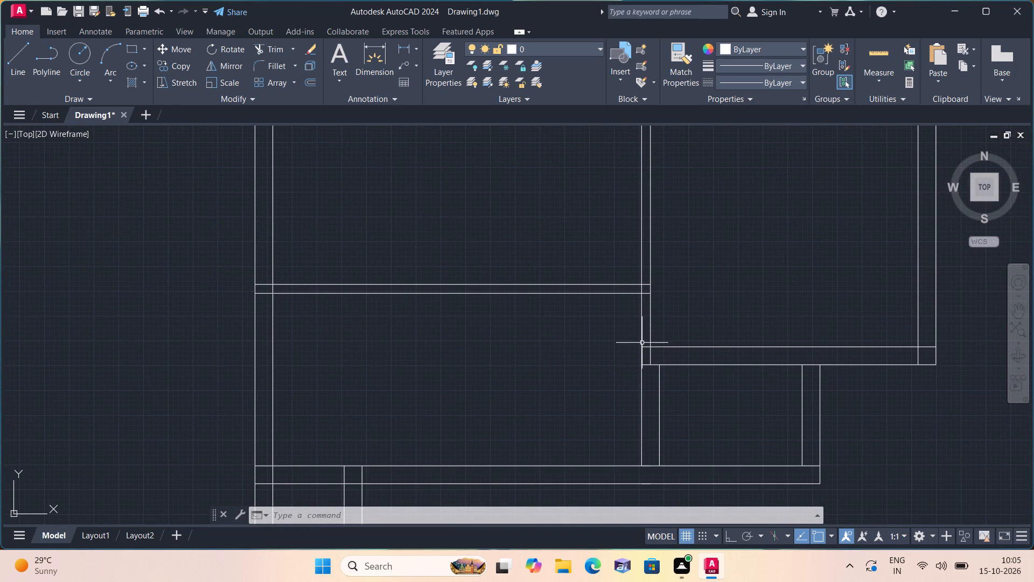
scroll(601, 338, down, 1)
middle_drag(601, 340, 648, 414)
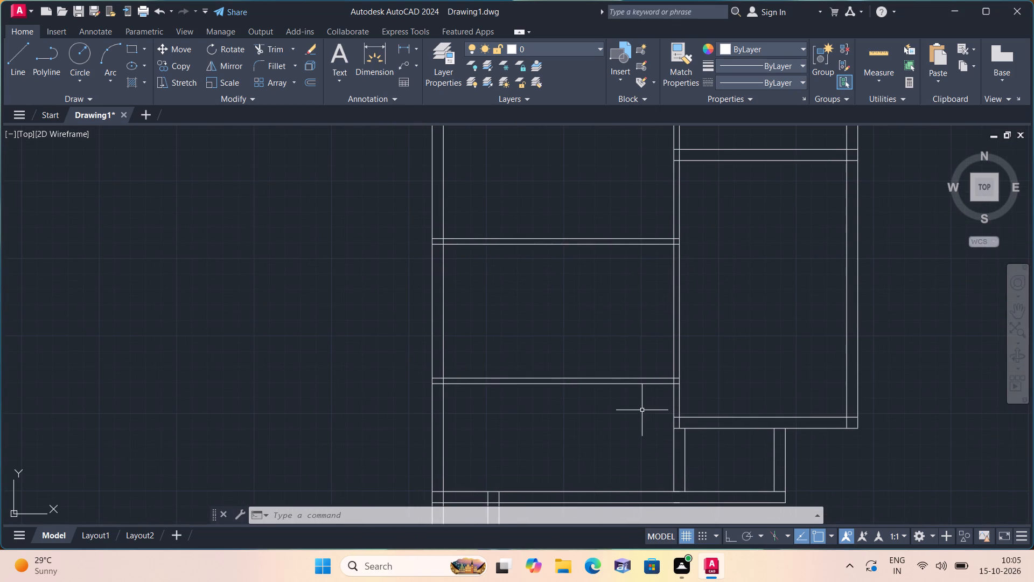
middle_drag(638, 410, 635, 410)
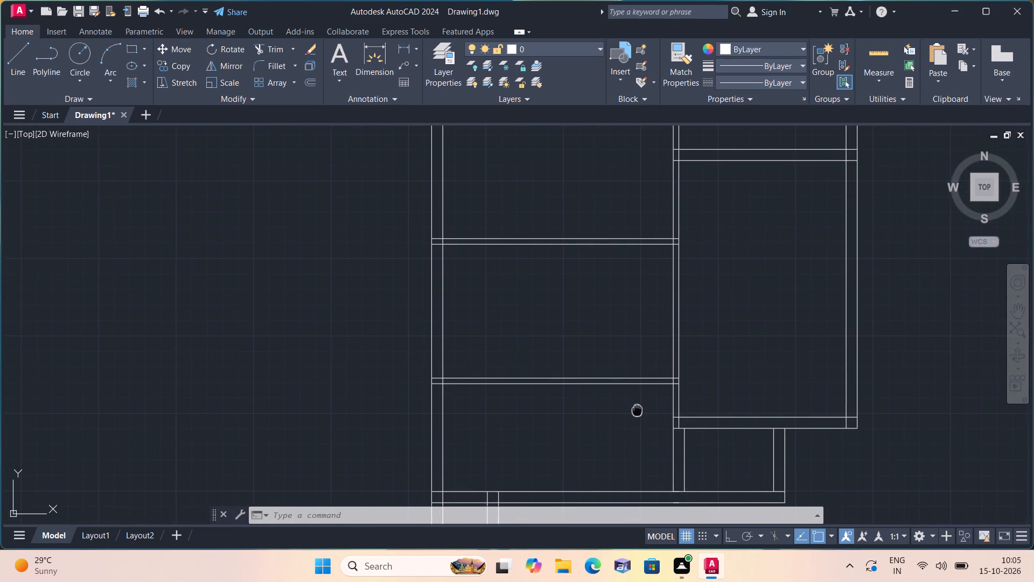
middle_drag(635, 410, 599, 428)
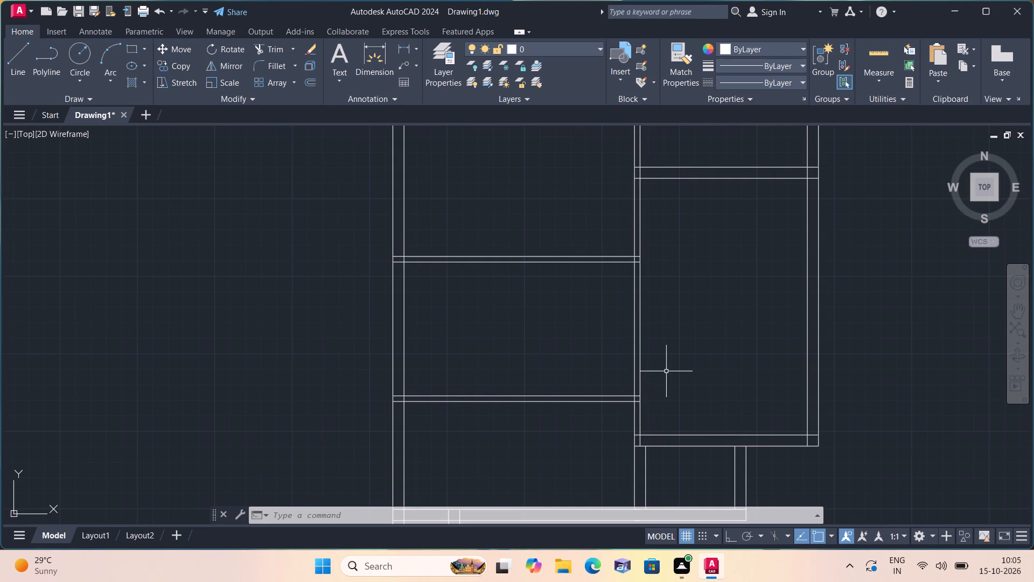
Extend the small lower-right room's inner left wall line up through the large right room to its upper cross wall.
text(exte)
key(space)
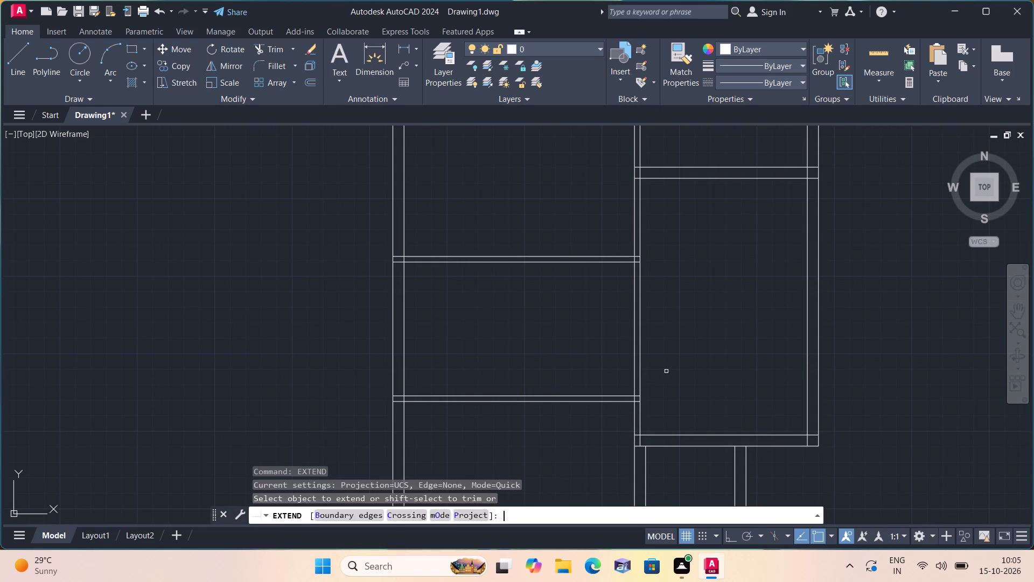
click(646, 450)
click(645, 434)
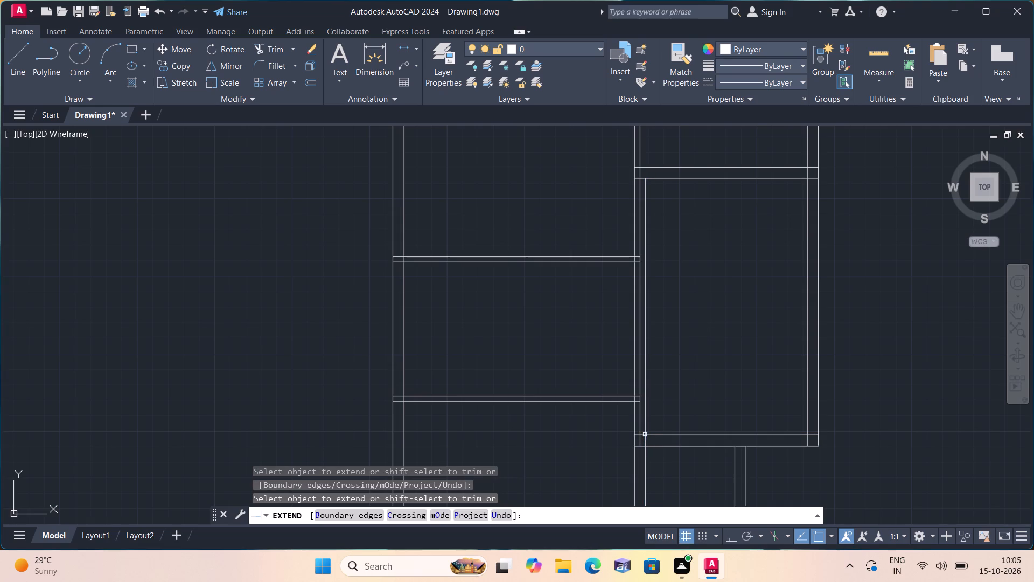
key(space)
Extend the upper line of the lowest left-hand room's top wall to the newly extended vertical wall line.
key(space)
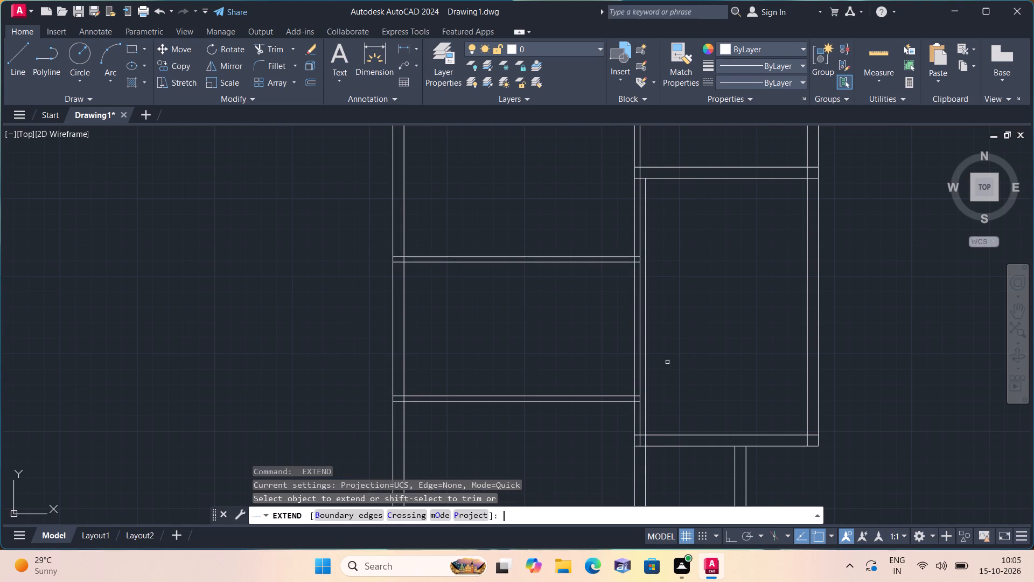
scroll(600, 440, up, 2)
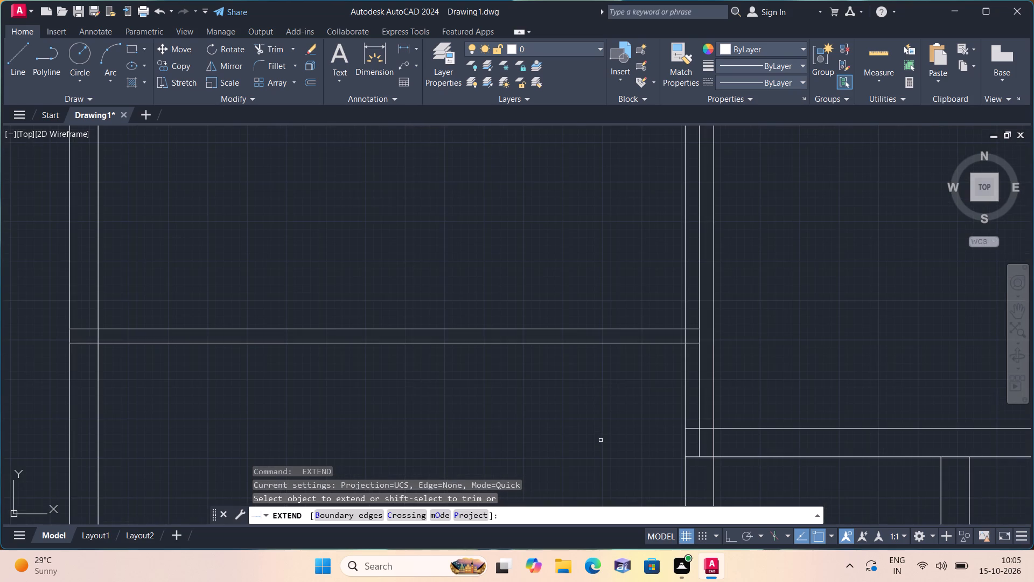
click(694, 330)
key(space)
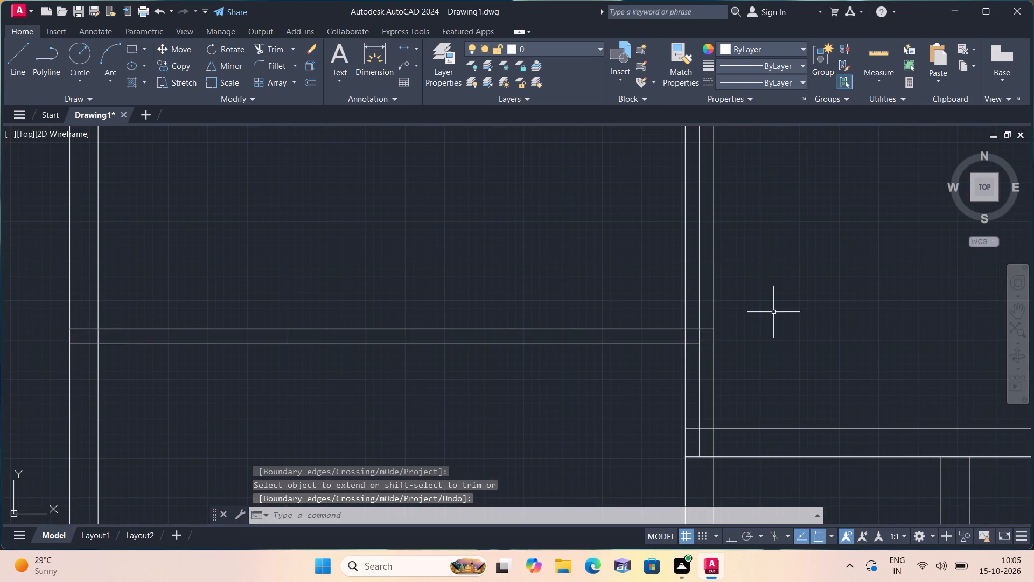
Trim the surplus wall lines where the lowest left-hand room's top wall meets the vertical walls beside the large right room.
text(trim)
key(space)
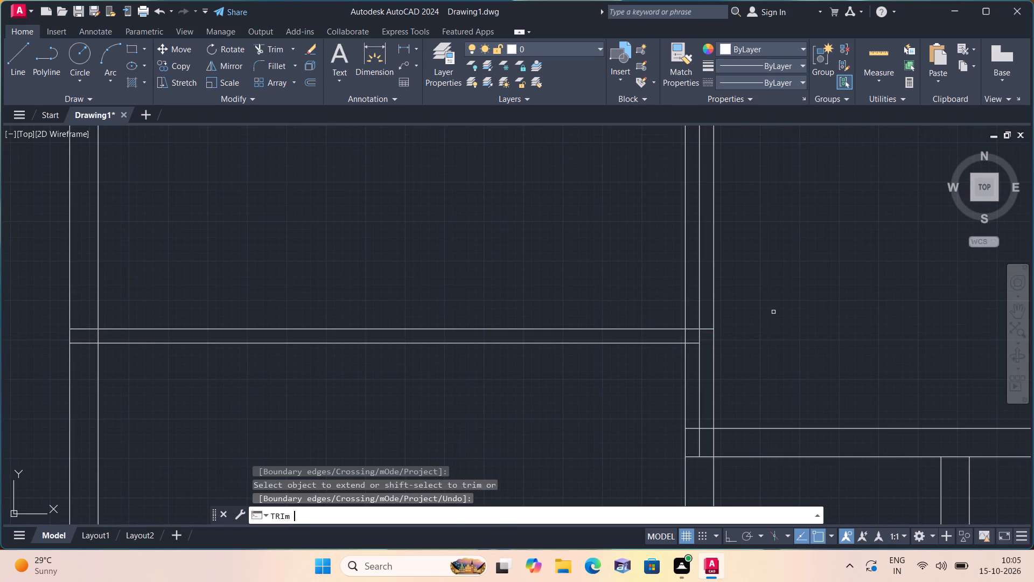
click(712, 321)
click(690, 343)
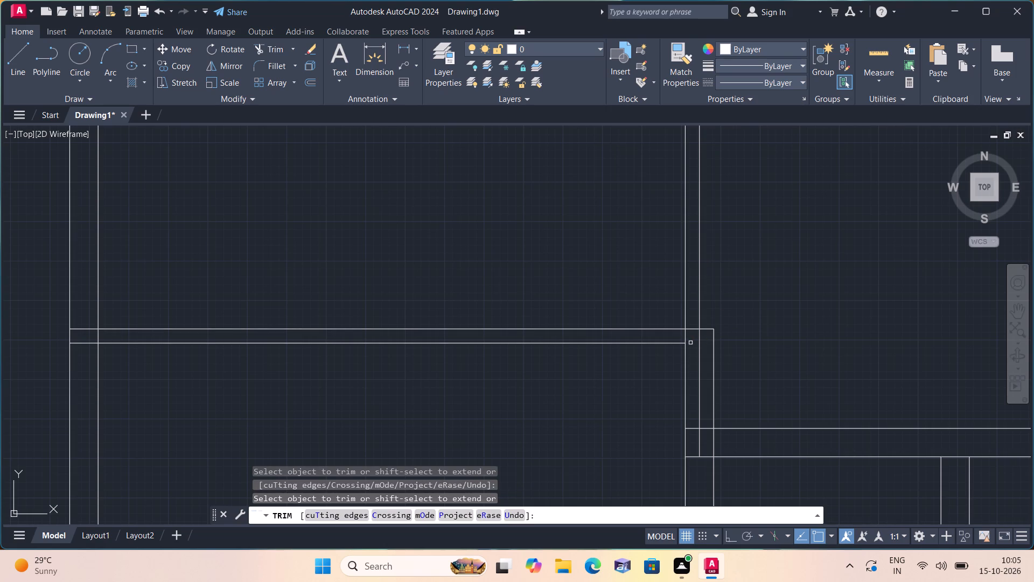
click(698, 345)
click(696, 437)
click(712, 438)
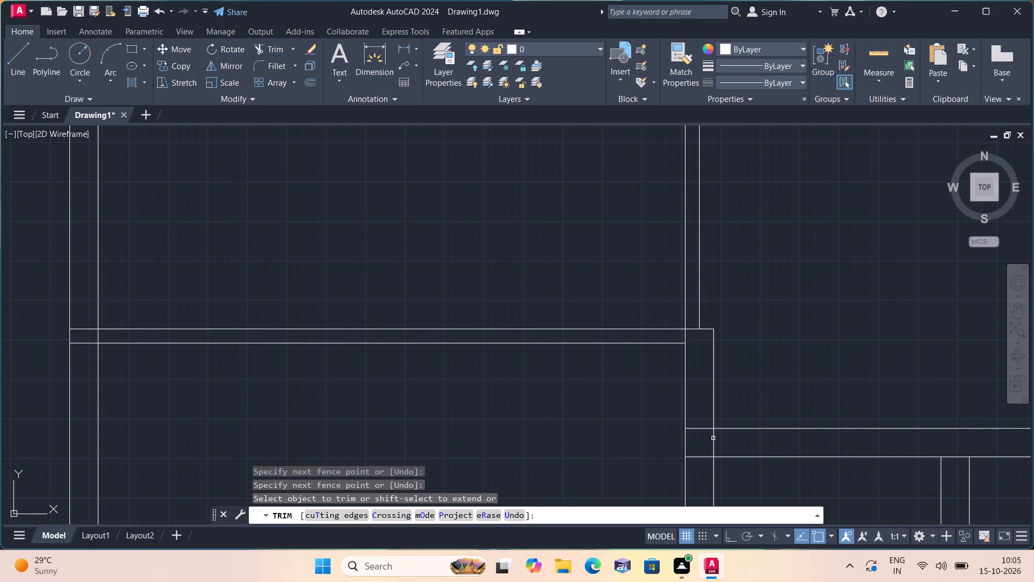
Trim the overlapping inner wall lines at the floor plan's upper-left outer corner into a clean corner.
scroll(725, 411, down, 4)
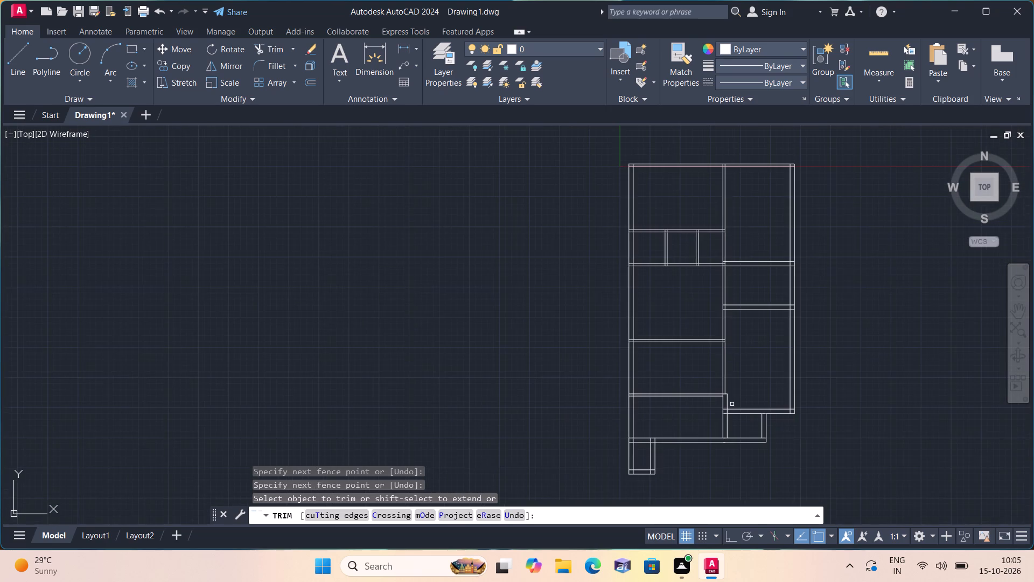
scroll(732, 404, down, 1)
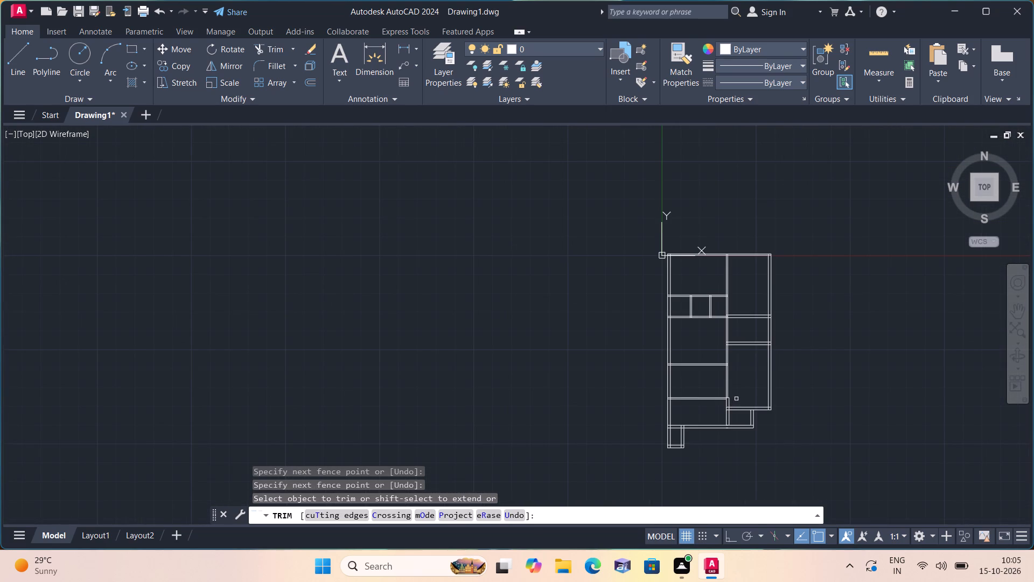
scroll(736, 393, up, 2)
middle_drag(738, 379, 756, 461)
scroll(738, 379, down, 1)
scroll(708, 307, up, 1)
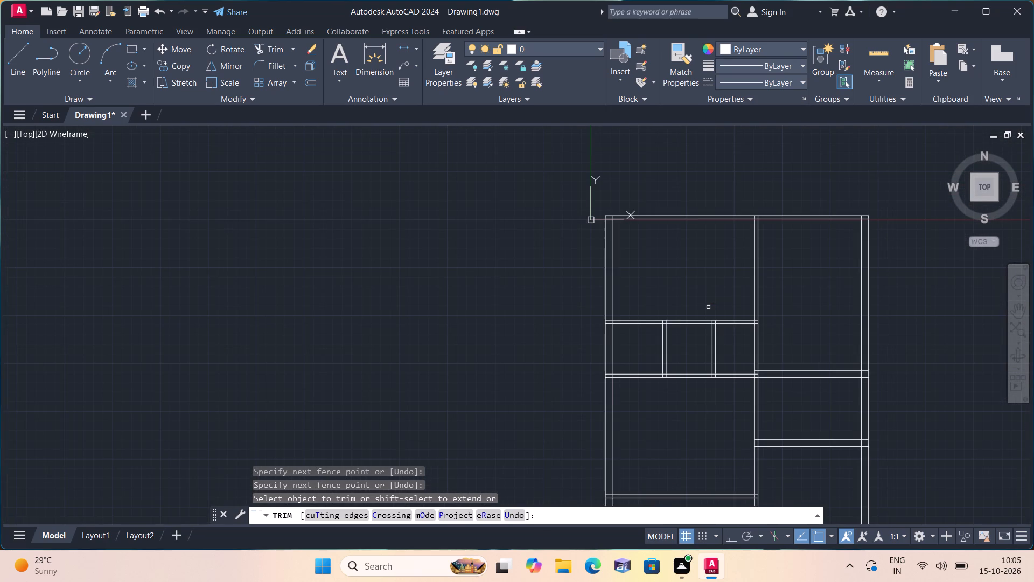
middle_drag(708, 307, 733, 378)
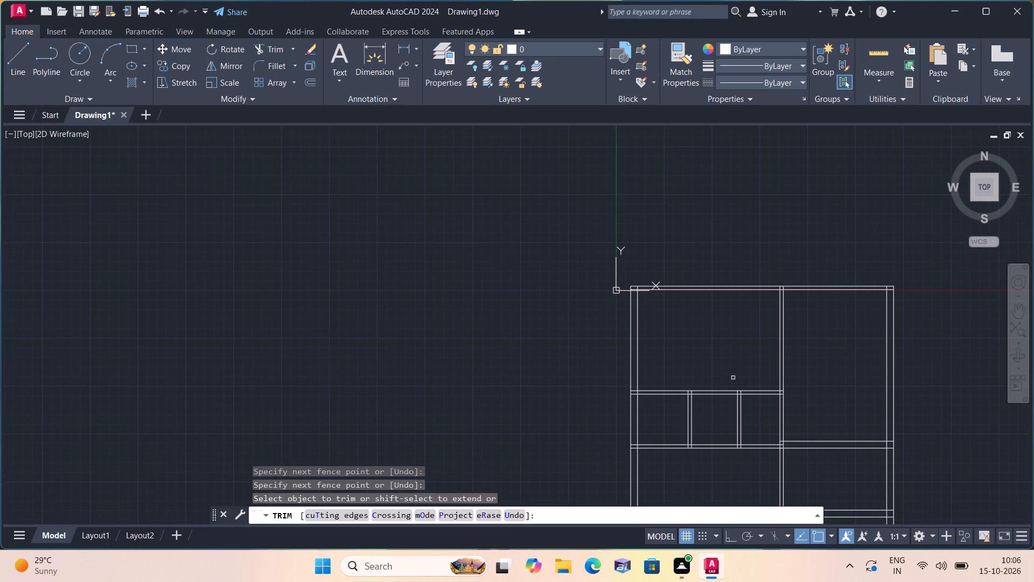
middle_drag(733, 378, 666, 389)
scroll(730, 377, down, 1)
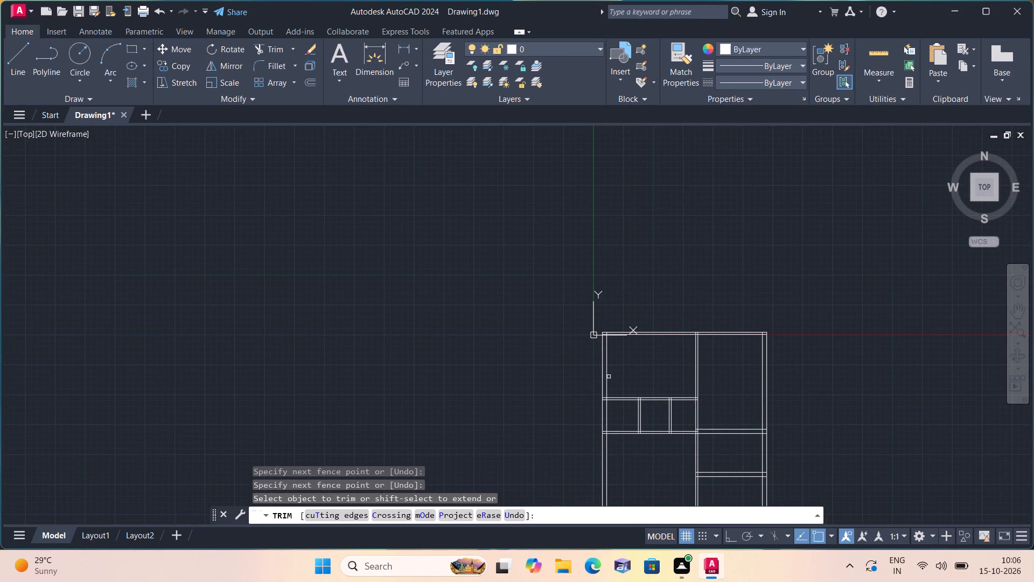
scroll(633, 358, up, 2)
middle_drag(634, 358, 384, 385)
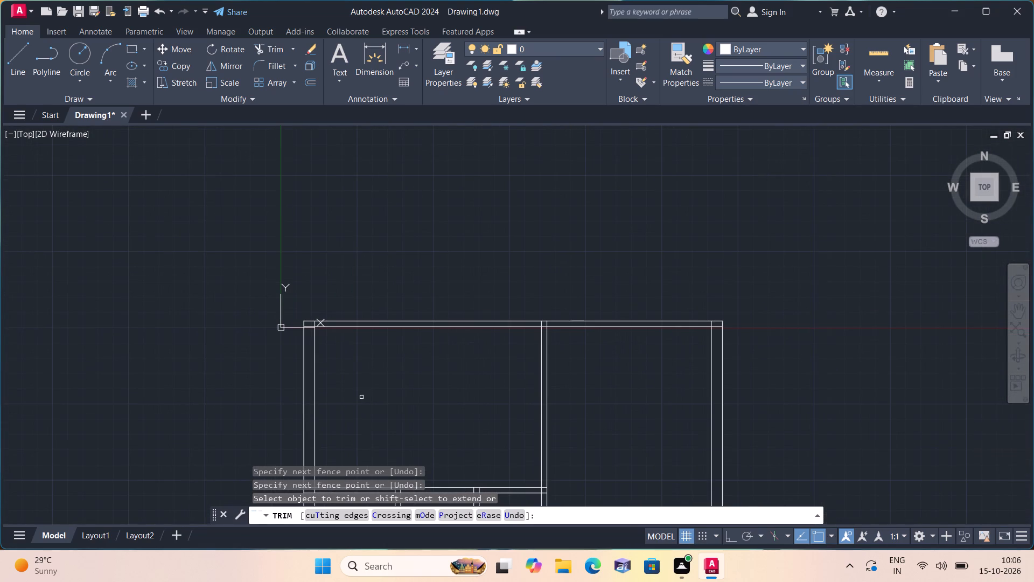
scroll(305, 350, up, 3)
click(325, 271)
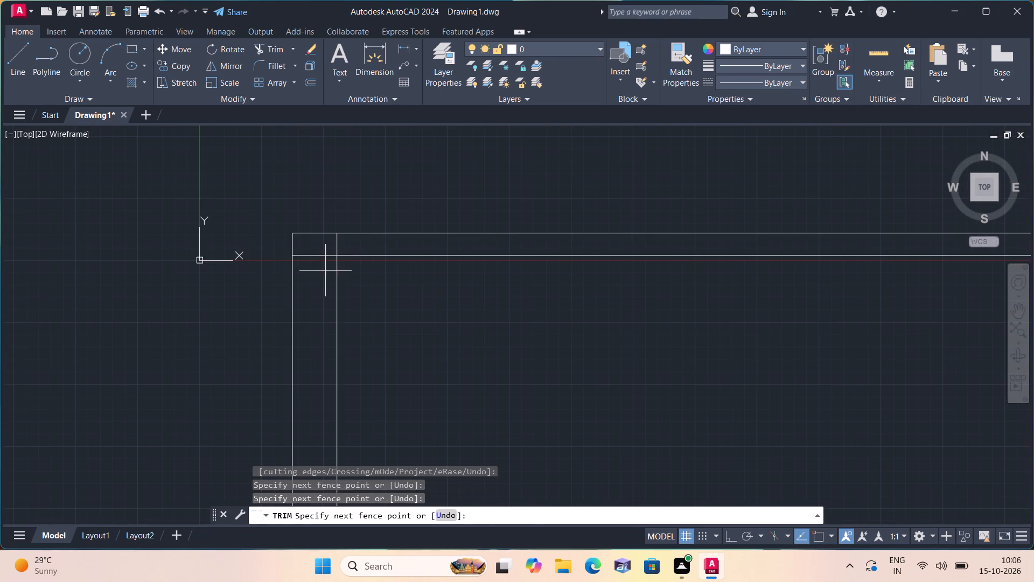
click(342, 245)
Trim the junction of the central vertical partition and the top outer wall into an open T-junction.
middle_drag(425, 329, 404, 382)
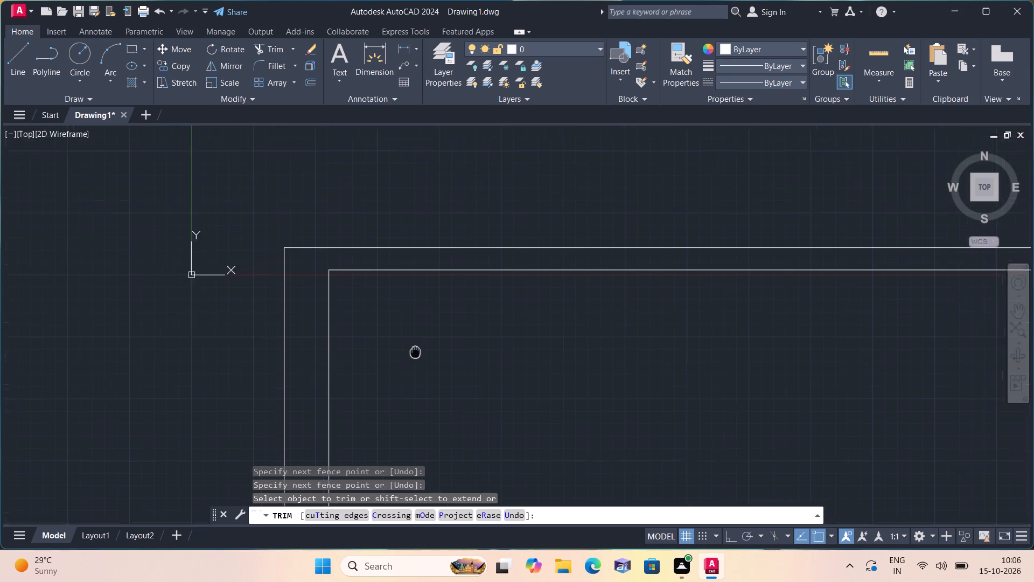
middle_drag(404, 382, 319, 436)
scroll(311, 442, down, 1)
middle_drag(417, 455, 329, 427)
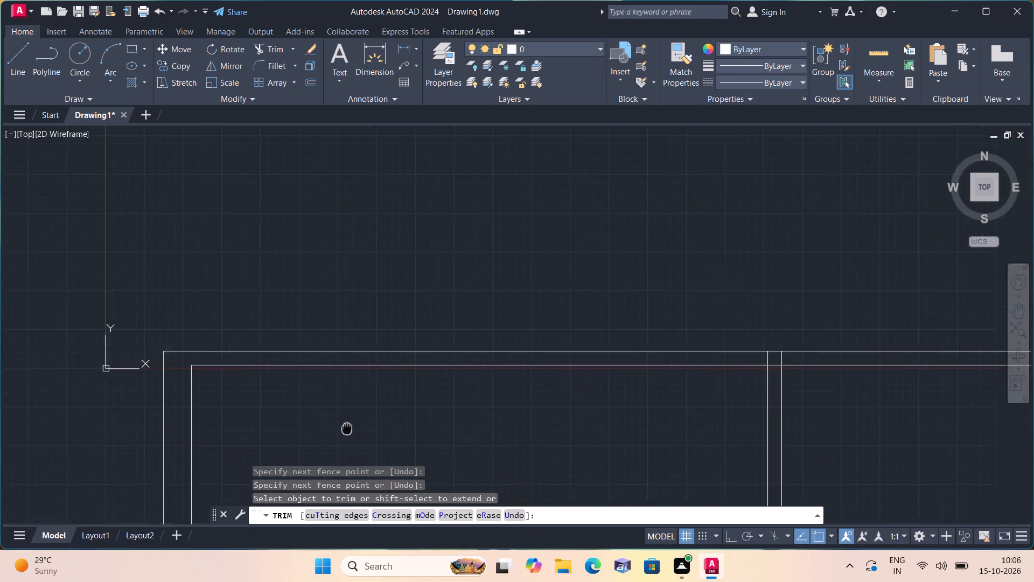
scroll(314, 426, down, 1)
scroll(522, 369, up, 1)
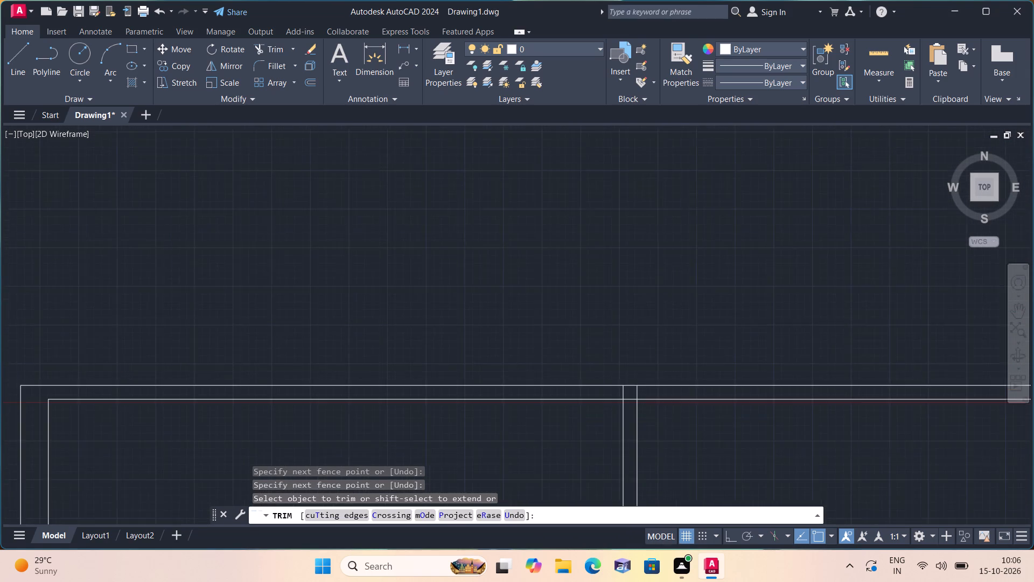
scroll(522, 369, up, 1)
scroll(612, 418, up, 1)
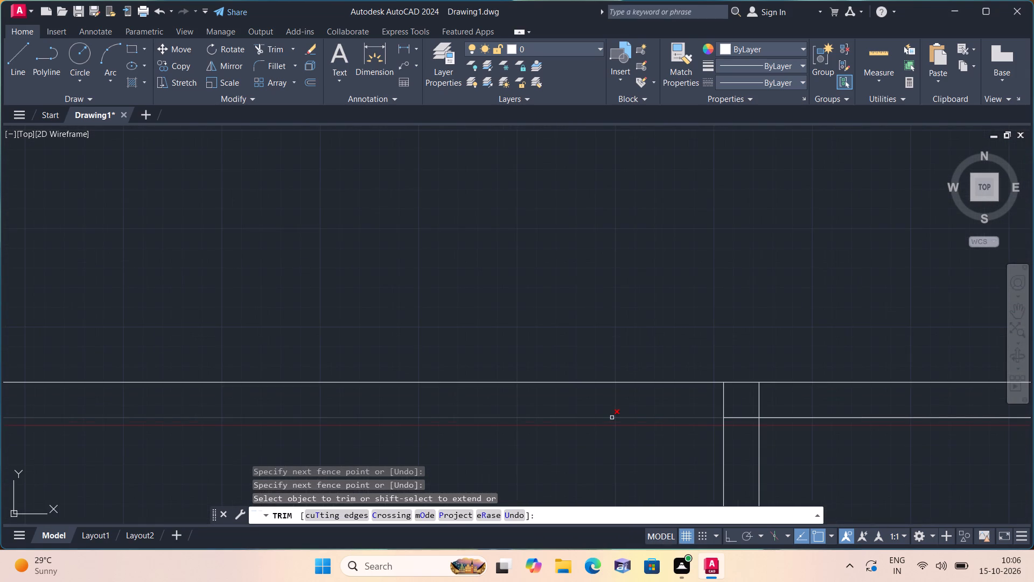
click(633, 398)
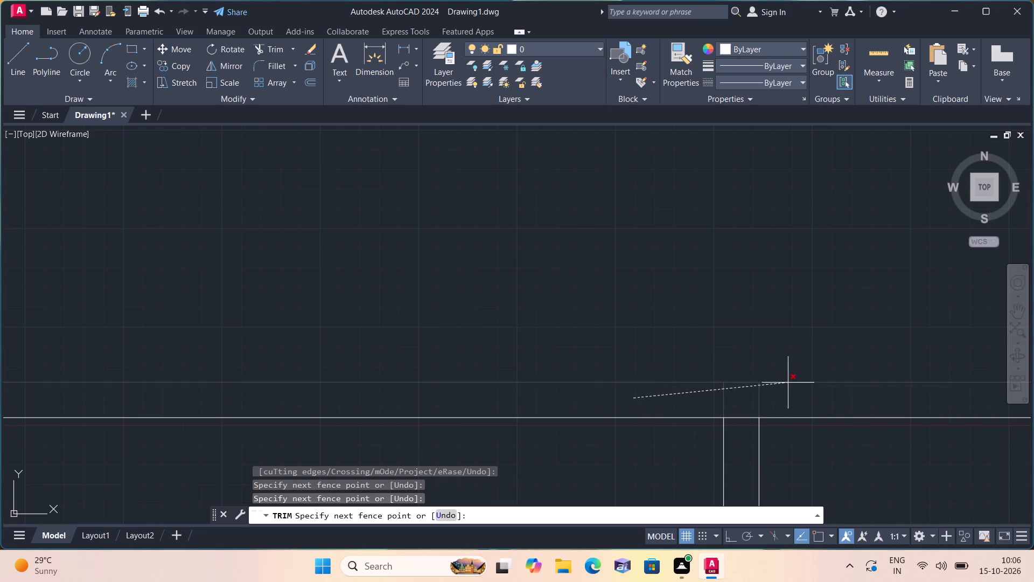
click(792, 392)
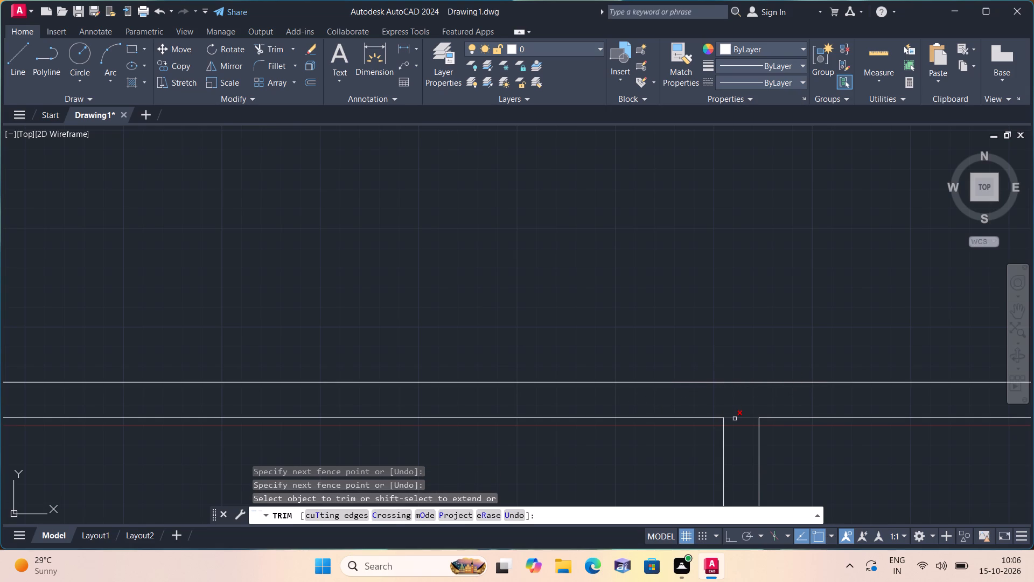
click(735, 419)
Trim the junction of the left outer wall and the cross wall above the three small rooms into an open T-junction.
middle_drag(735, 418, 610, 363)
scroll(726, 416, down, 2)
scroll(578, 345, down, 1)
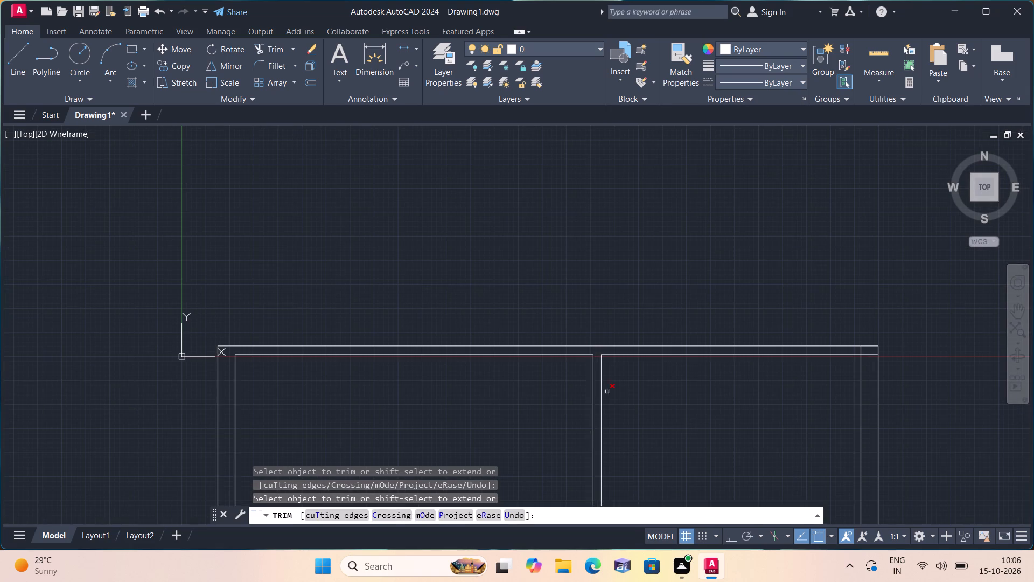
middle_drag(680, 426, 643, 343)
scroll(643, 333, down, 2)
middle_drag(651, 368, 635, 335)
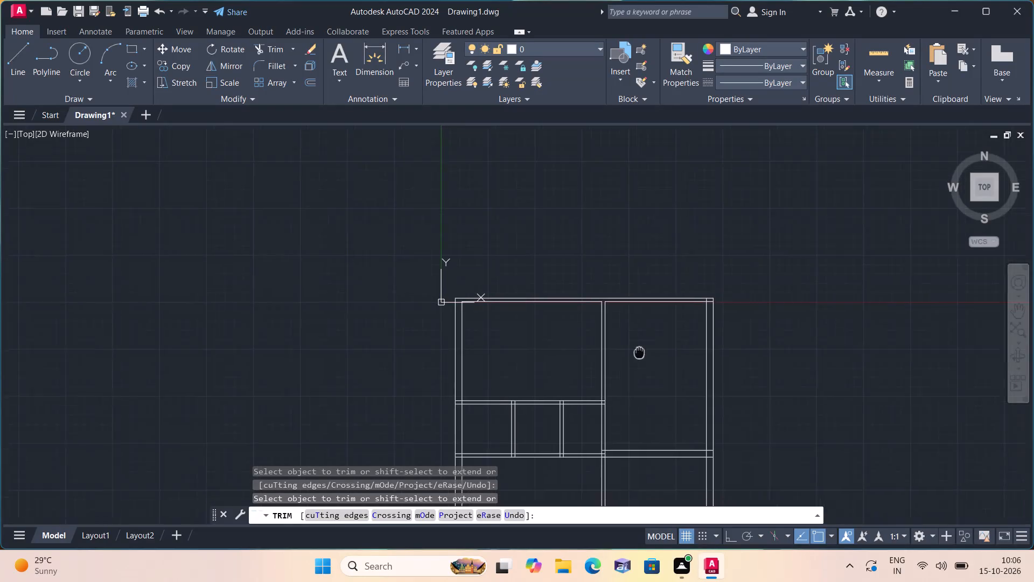
middle_drag(635, 335, 635, 323)
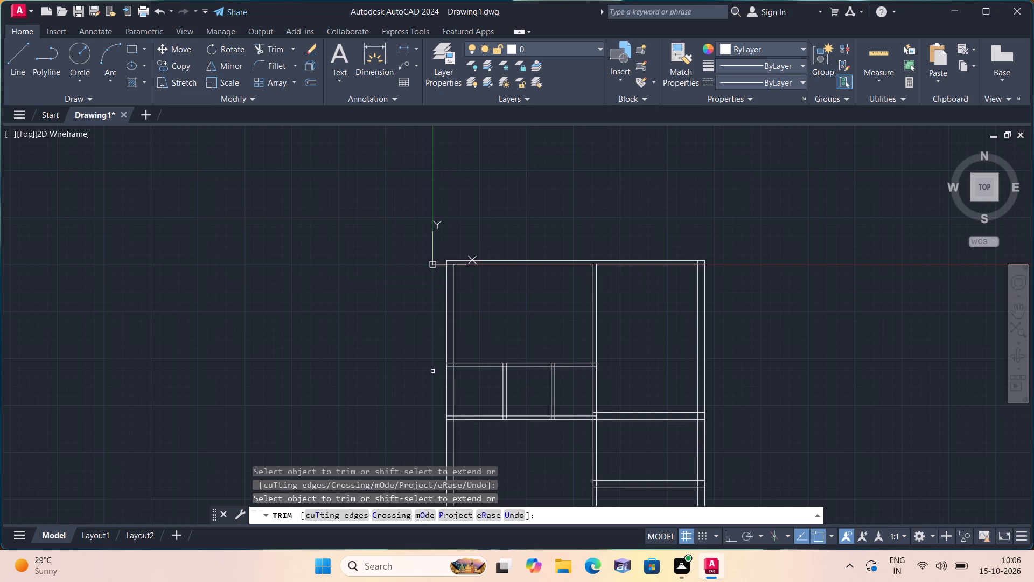
scroll(447, 368, up, 2)
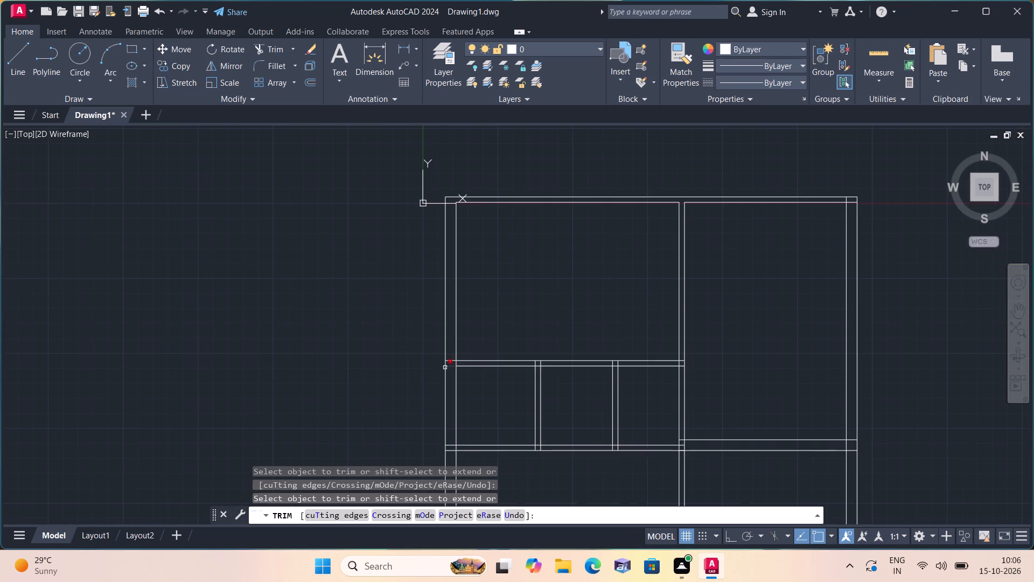
drag(465, 351, 465, 352)
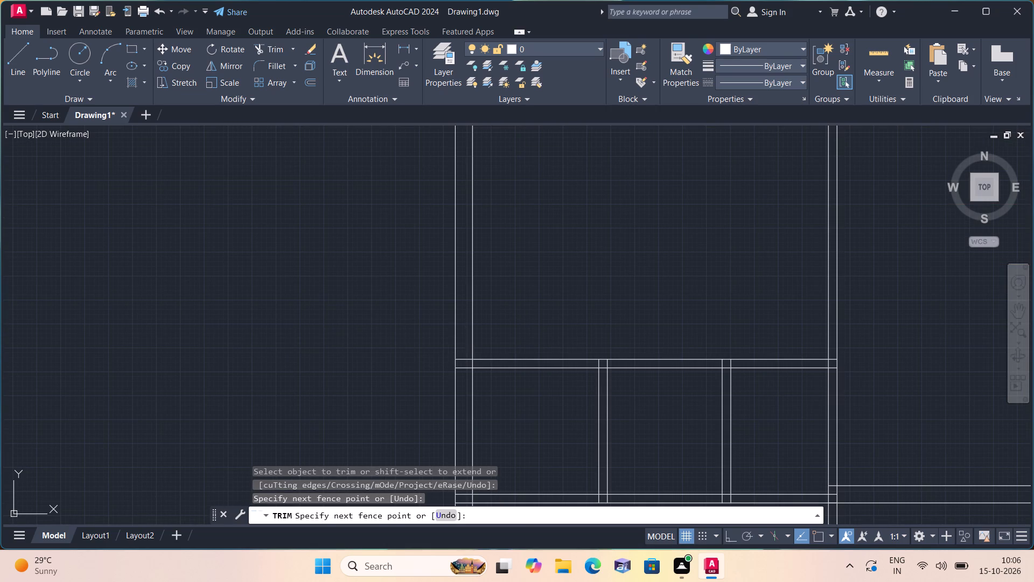
drag(465, 352, 465, 380)
scroll(465, 380, down, 1)
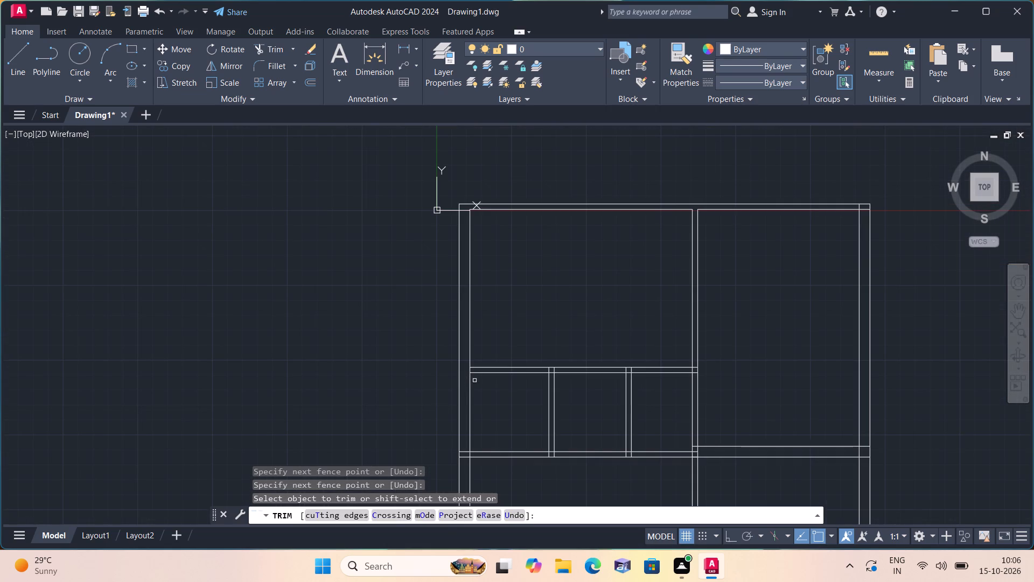
scroll(476, 380, up, 3)
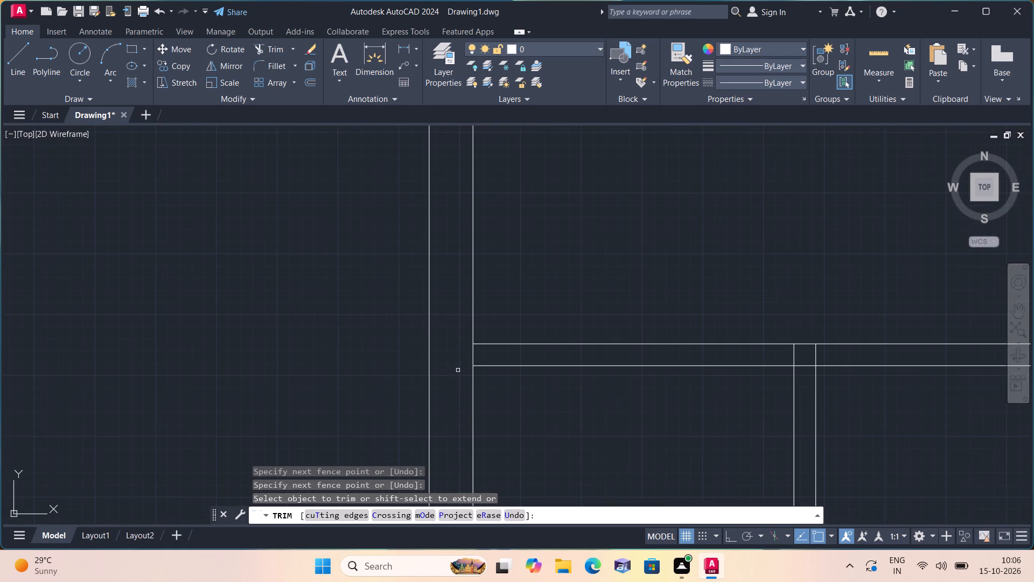
click(449, 356)
click(481, 355)
Trim the upper ends of the two partitions between the three small rooms into open T-junctions with the cross wall above.
middle_drag(487, 371, 360, 370)
scroll(487, 371, down, 1)
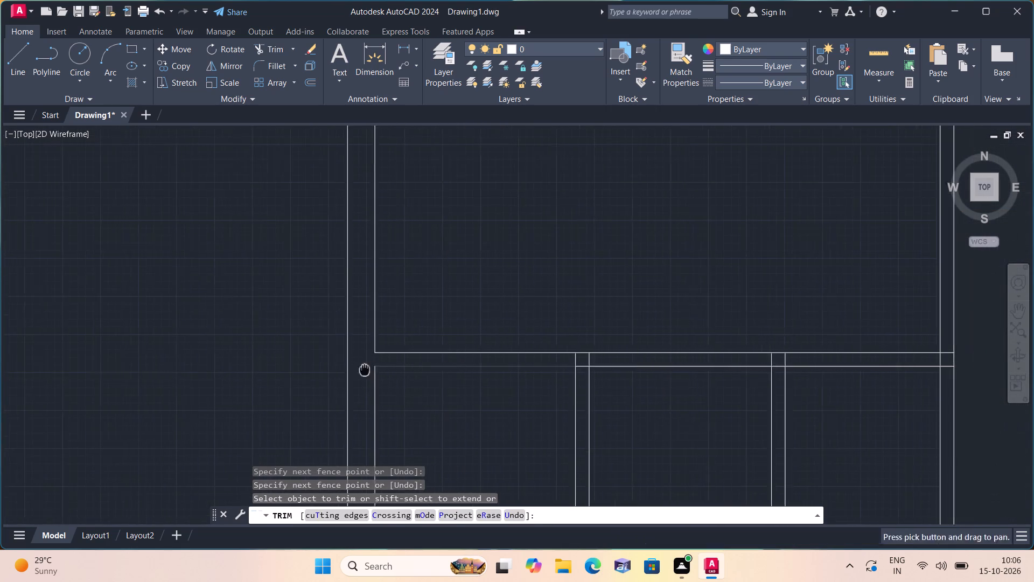
click(541, 359)
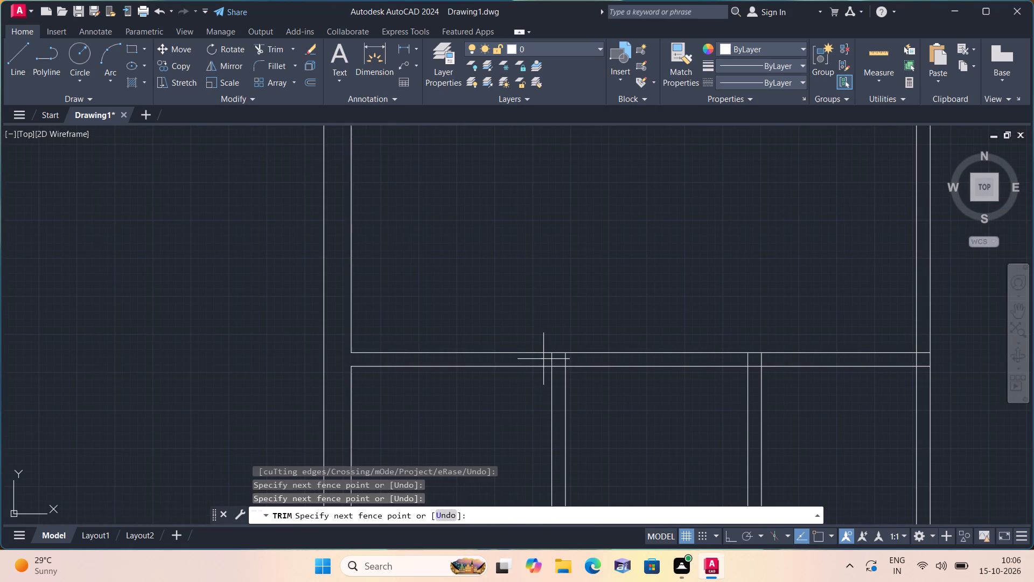
click(581, 357)
click(564, 366)
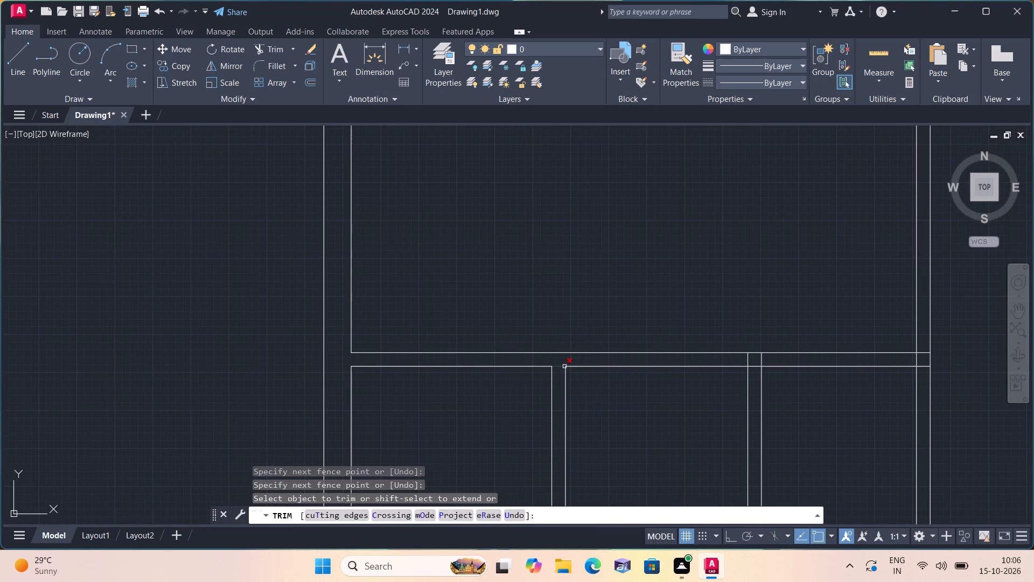
click(716, 358)
click(764, 359)
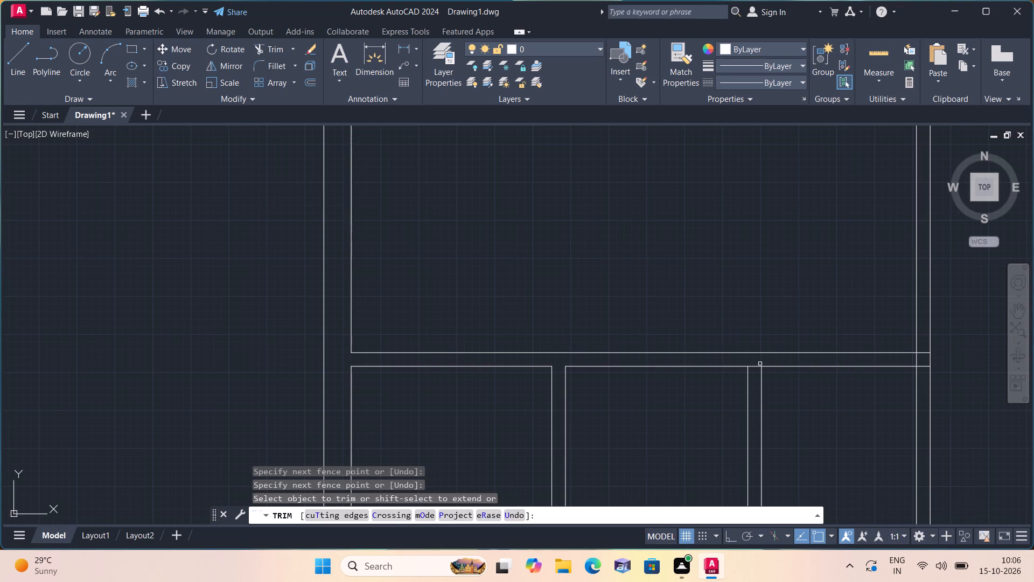
click(759, 366)
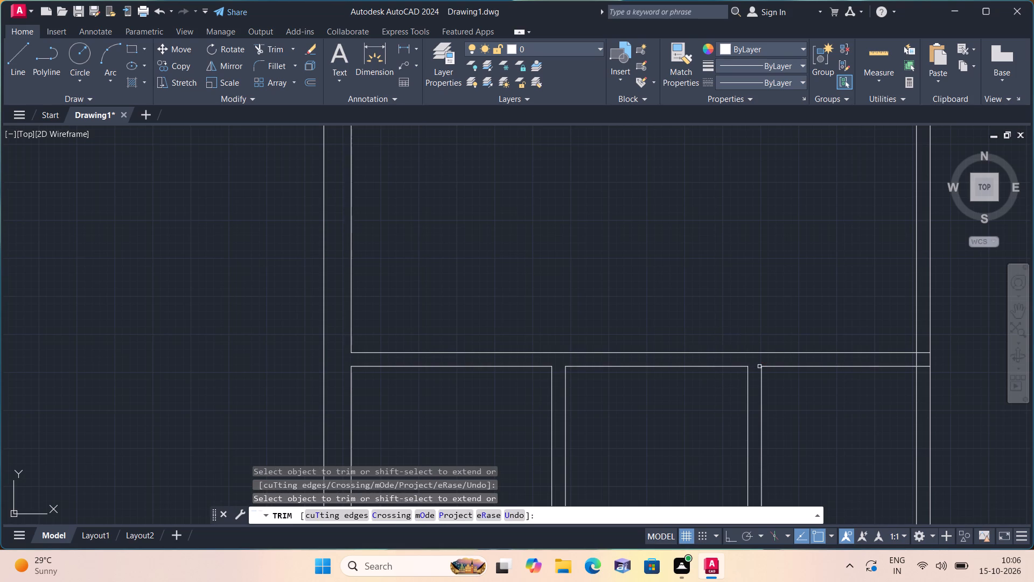
Trim the upper line of the cross wall above the small rooms back to the central partition's left line.
middle_drag(759, 366, 702, 318)
scroll(688, 308, down, 1)
scroll(703, 354, down, 1)
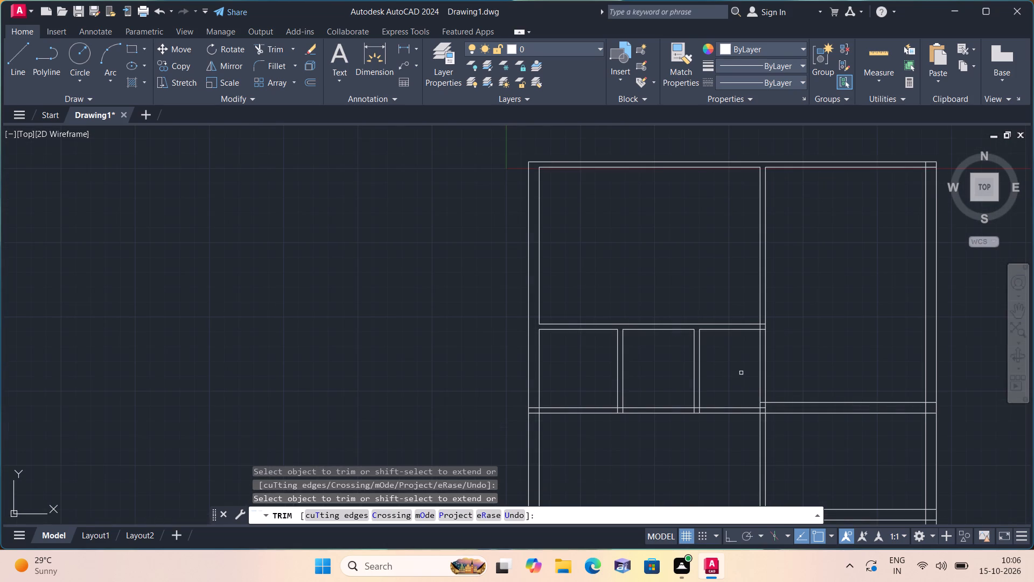
middle_drag(729, 365, 707, 335)
scroll(742, 317, up, 2)
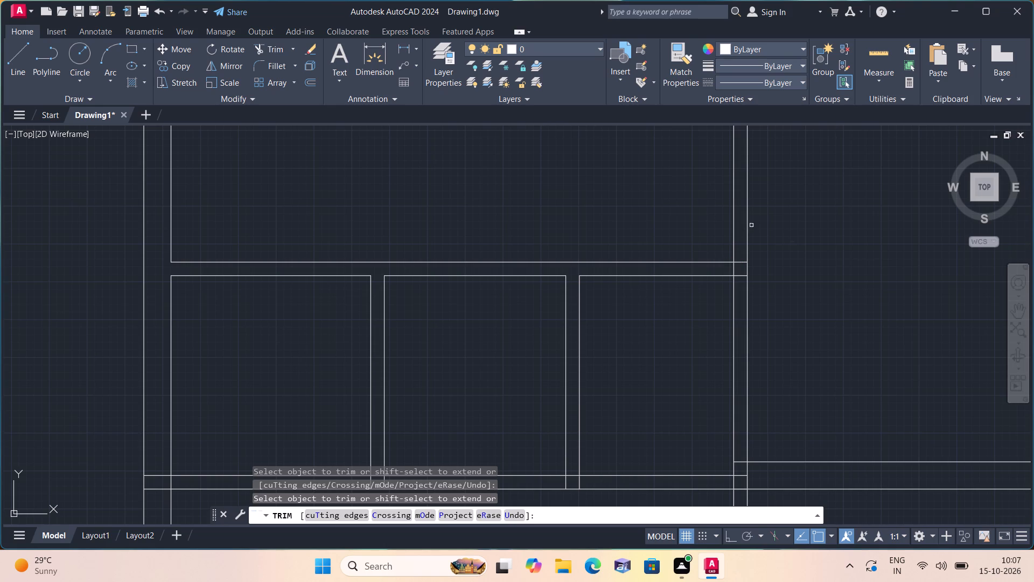
drag(742, 259, 742, 266)
click(742, 266)
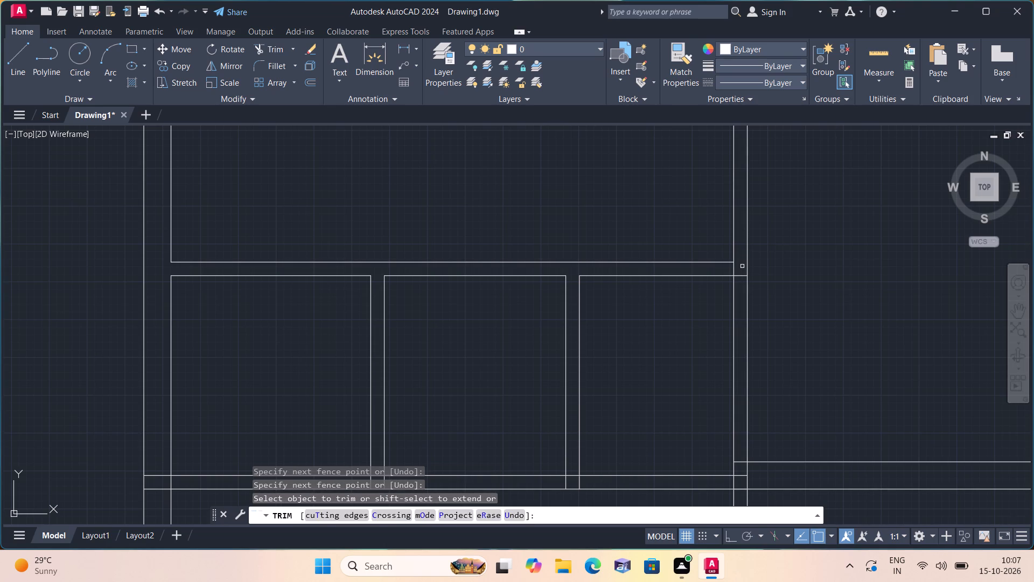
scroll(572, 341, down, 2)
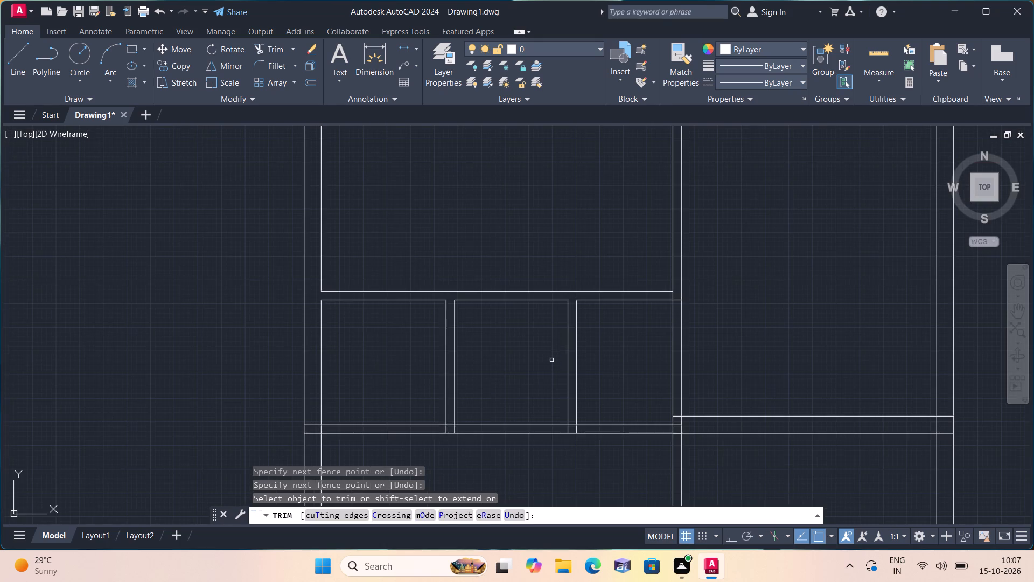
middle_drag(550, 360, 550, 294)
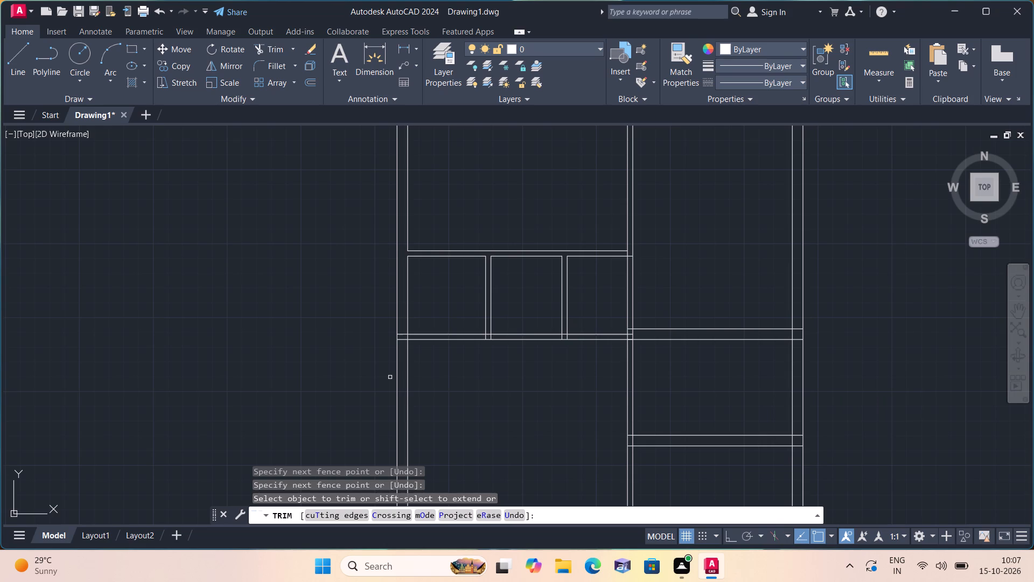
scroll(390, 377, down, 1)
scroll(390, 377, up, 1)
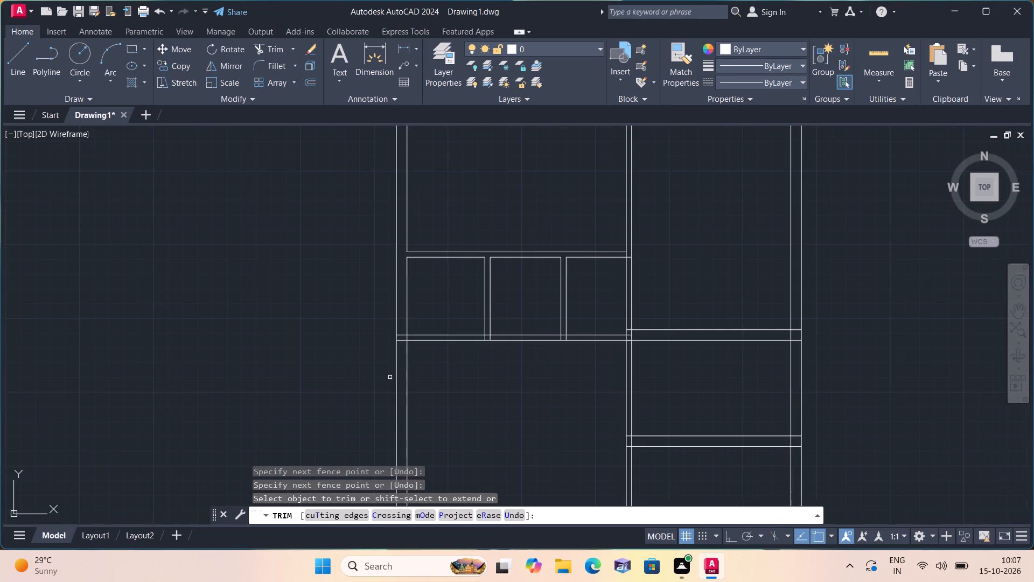
Trim the junction of the left outer wall and the cross wall below the three small rooms into an open T-junction.
scroll(396, 364, up, 2)
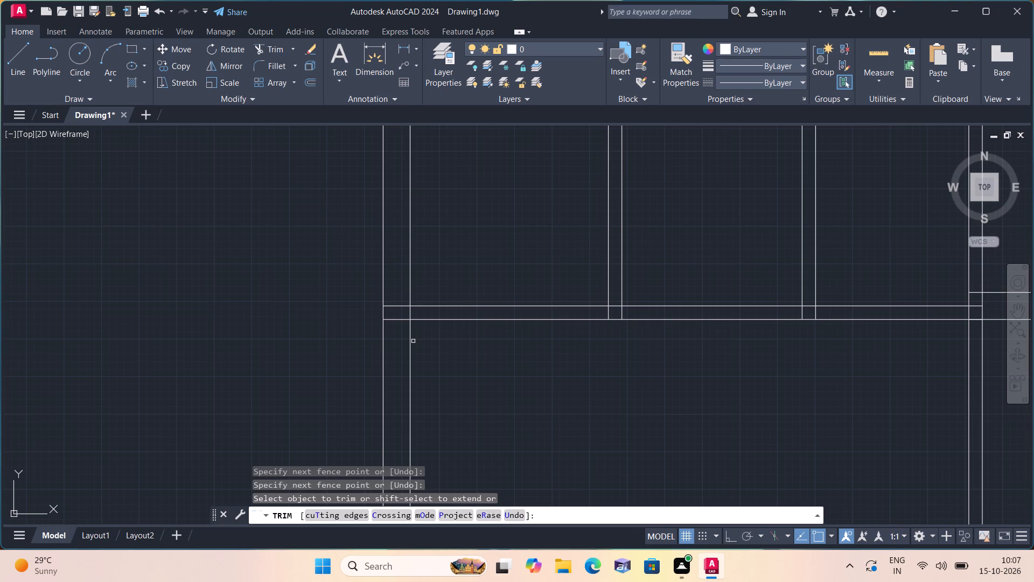
scroll(413, 341, up, 1)
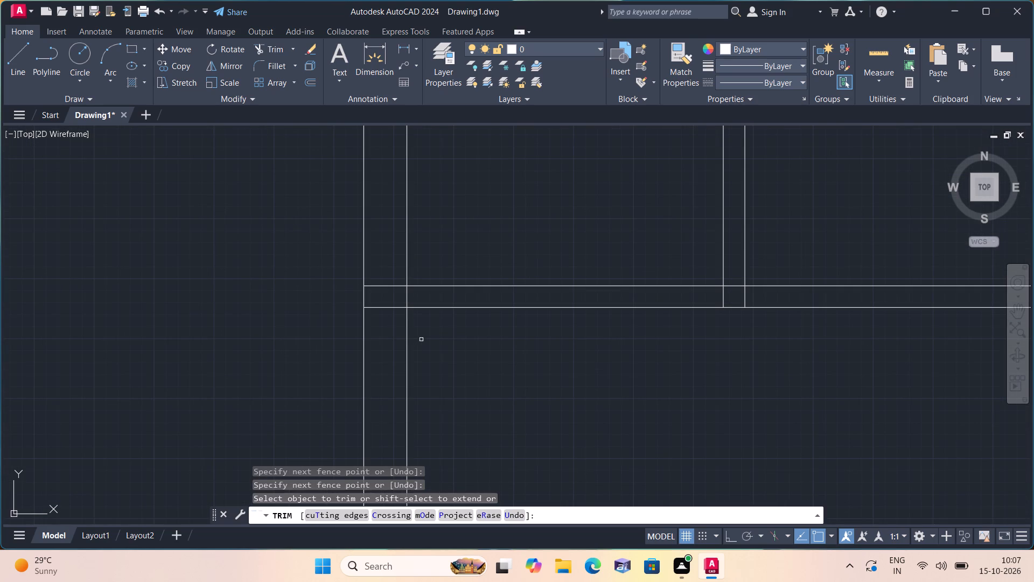
scroll(421, 334, up, 1)
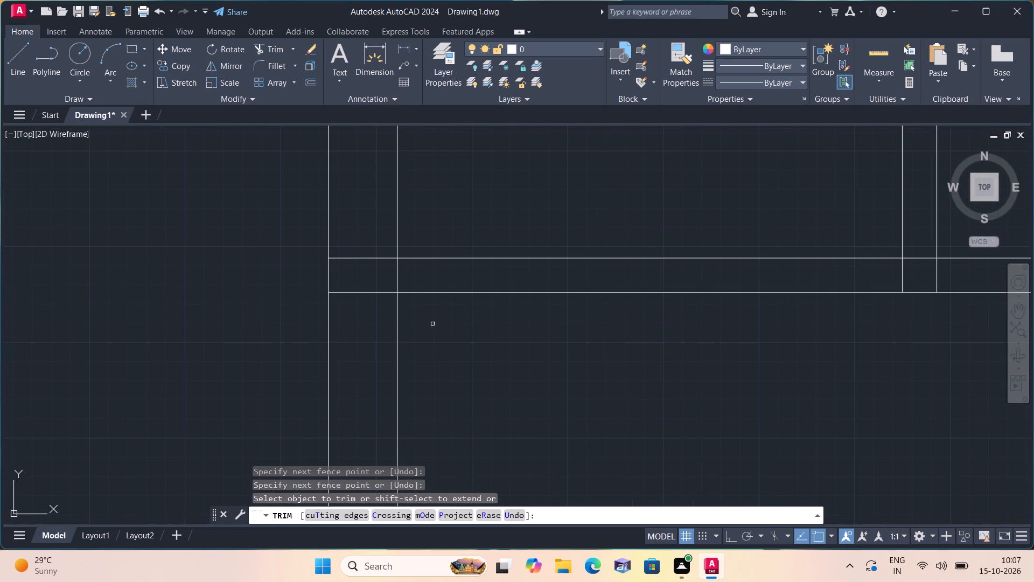
drag(365, 226, 364, 268)
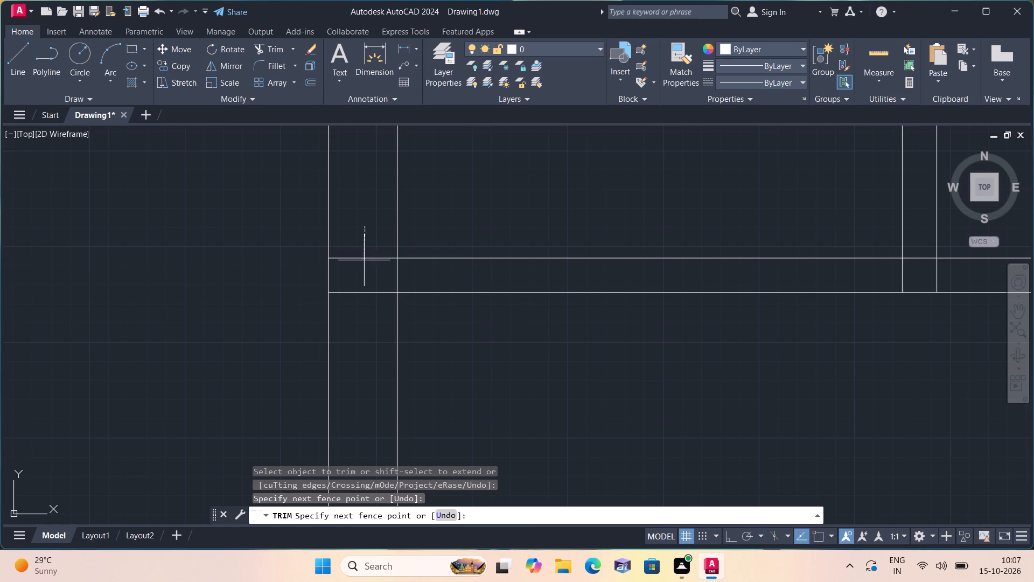
drag(364, 268, 364, 275)
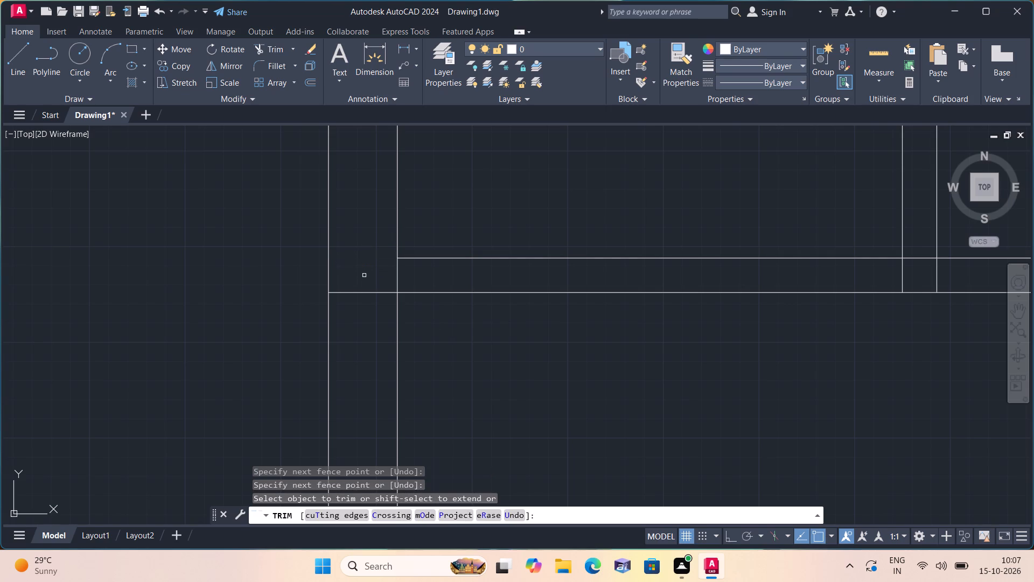
drag(381, 310, 373, 317)
drag(348, 252, 359, 358)
click(399, 278)
Trim the upper lines of the cross walls meeting below the small rooms where they run inside the central partition.
scroll(399, 278, down, 1)
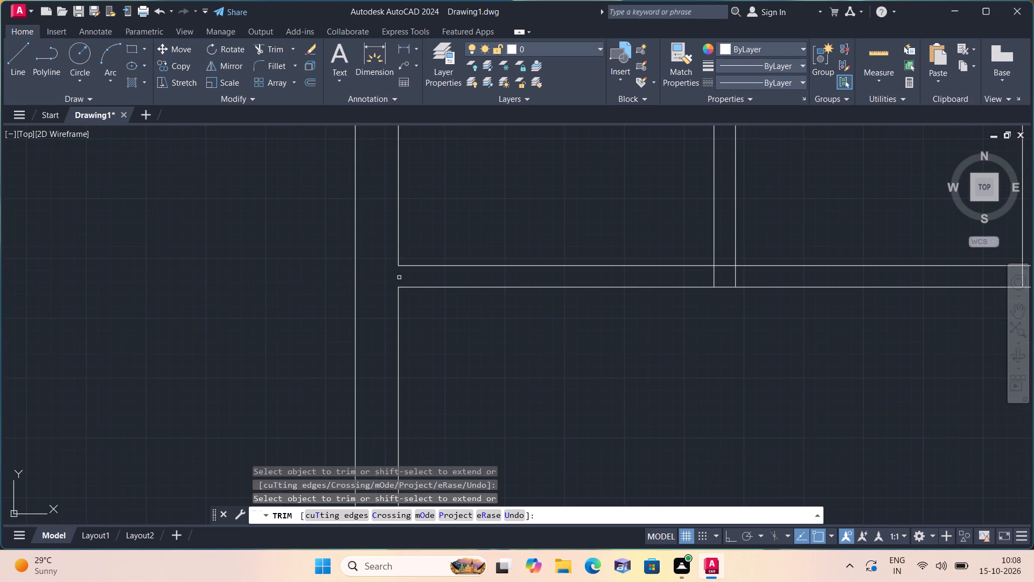
scroll(382, 285, down, 5)
scroll(406, 319, up, 2)
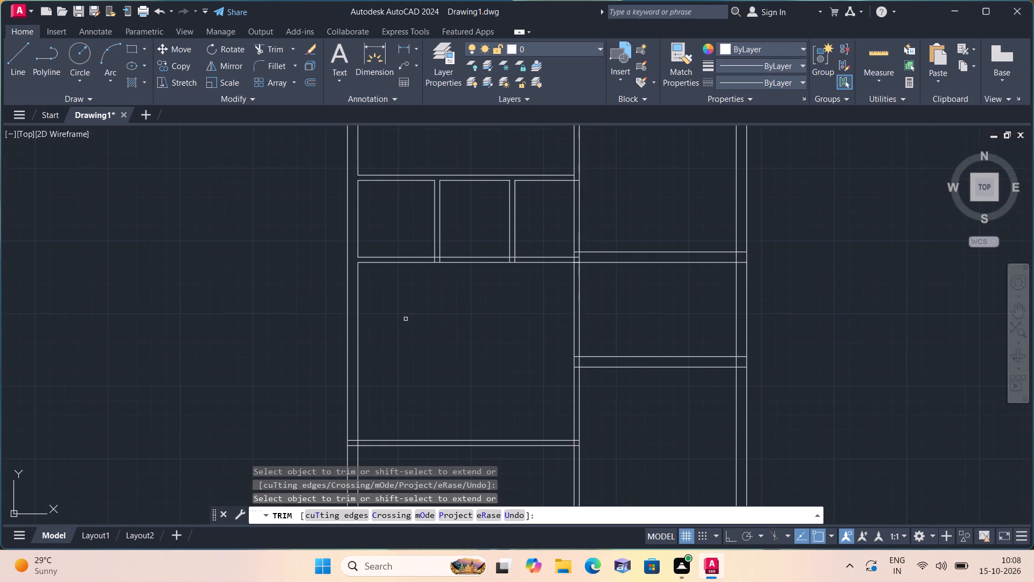
scroll(406, 319, up, 1)
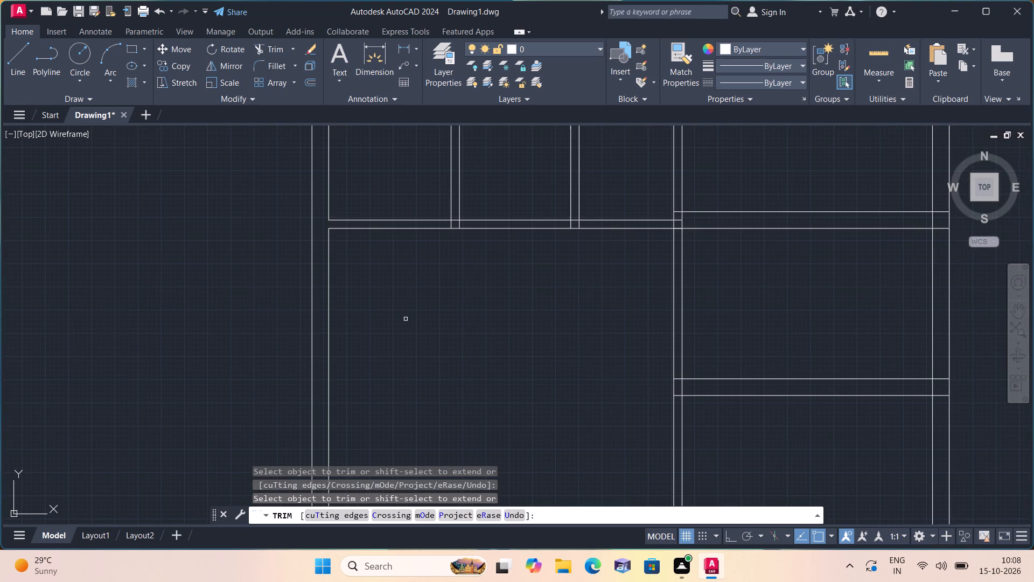
scroll(406, 319, down, 2)
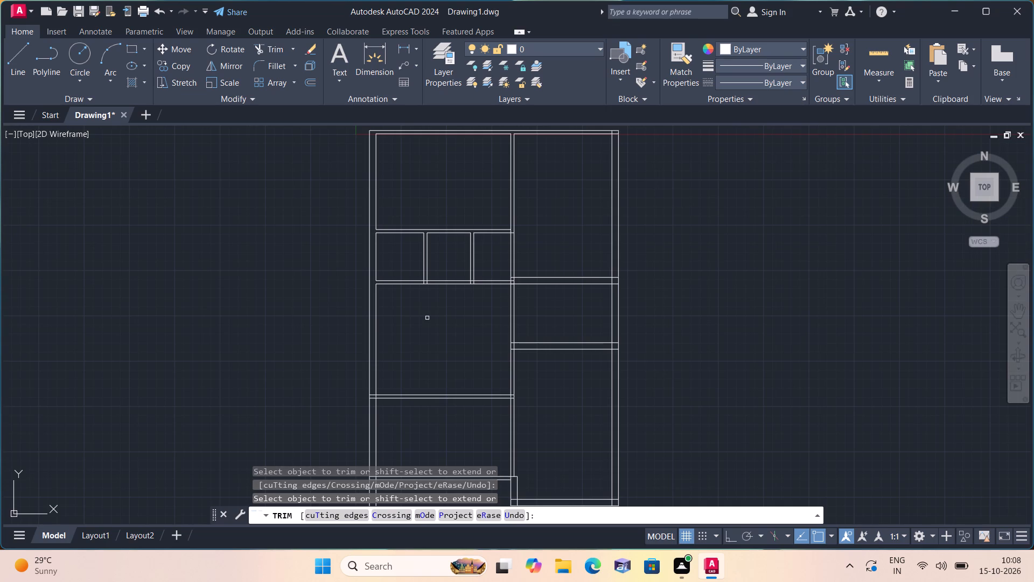
middle_drag(415, 320, 388, 353)
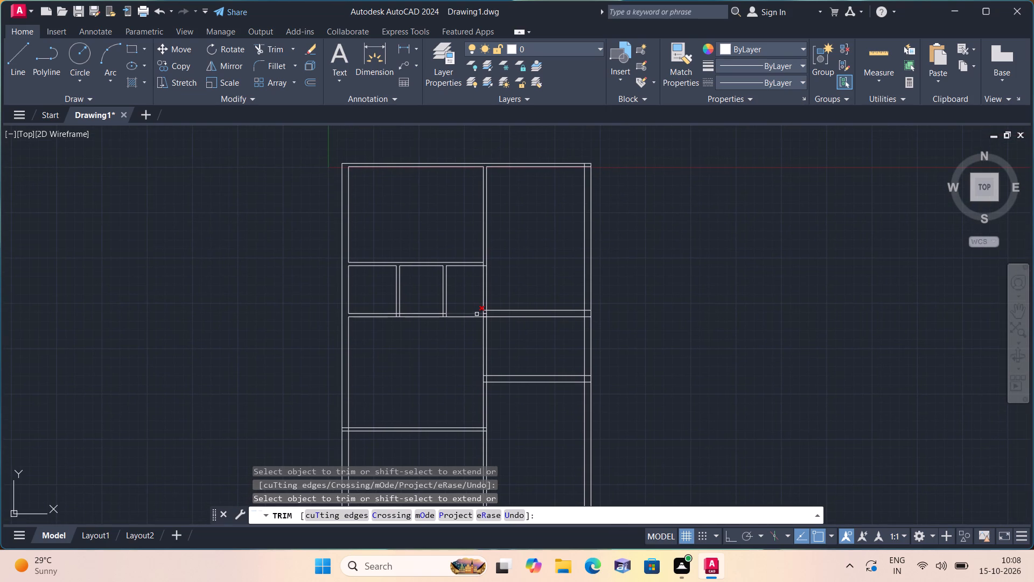
scroll(480, 314, up, 3)
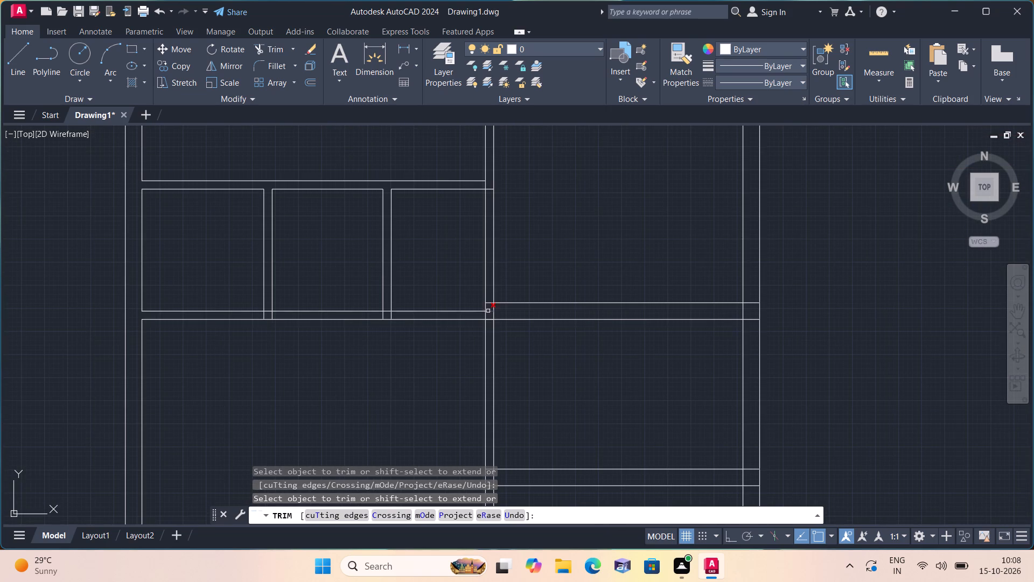
scroll(488, 311, up, 1)
click(488, 311)
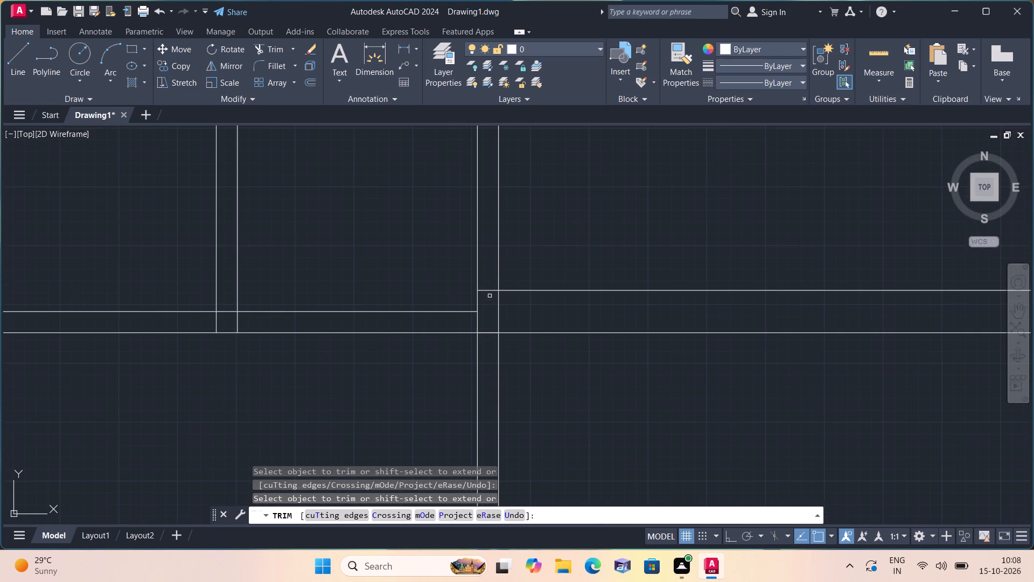
click(490, 292)
scroll(490, 311, down, 2)
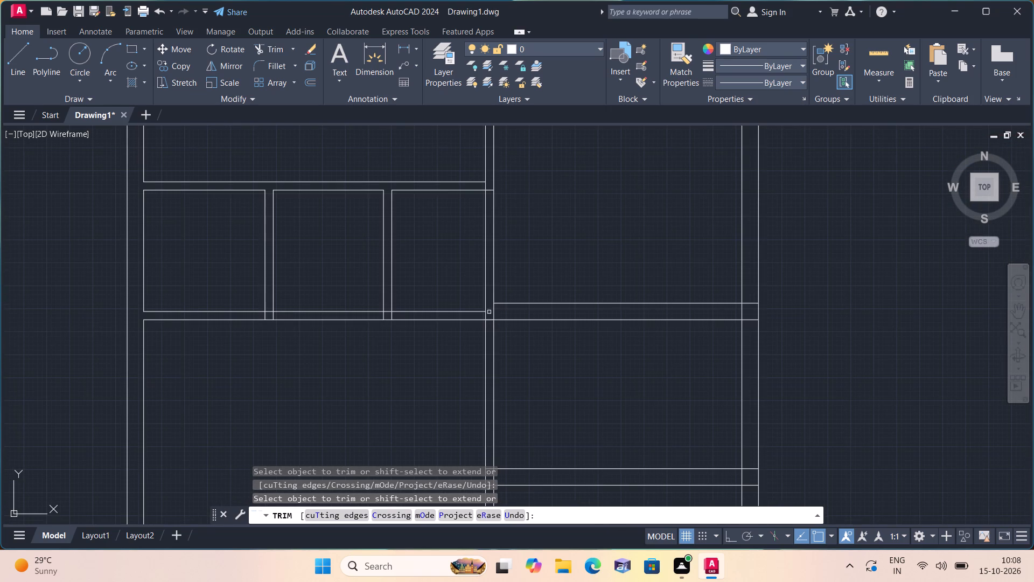
Trim away the wall below the third small room and the central partition's right line inside the adjoining right-hand cross wall.
drag(444, 301, 443, 345)
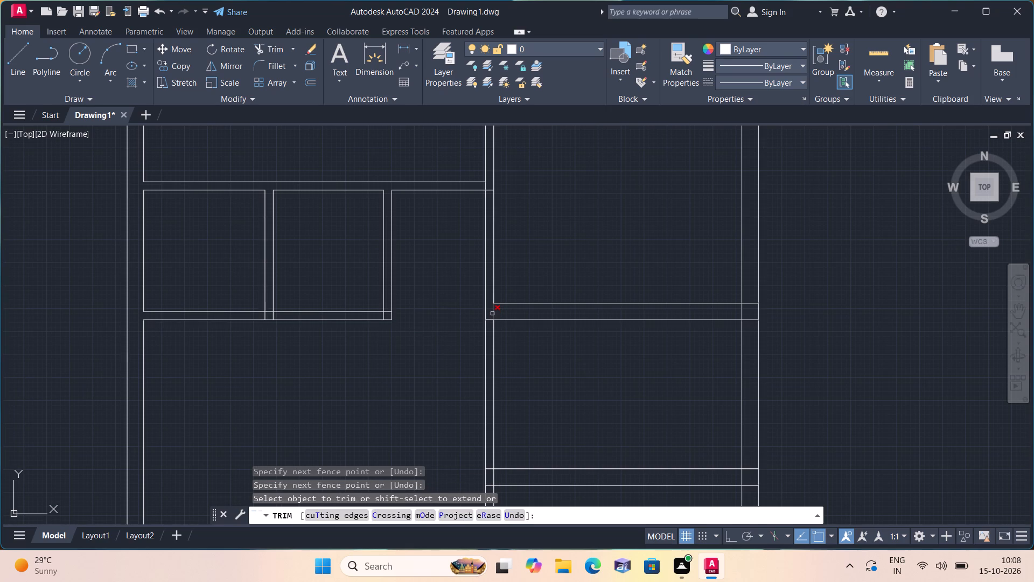
click(492, 314)
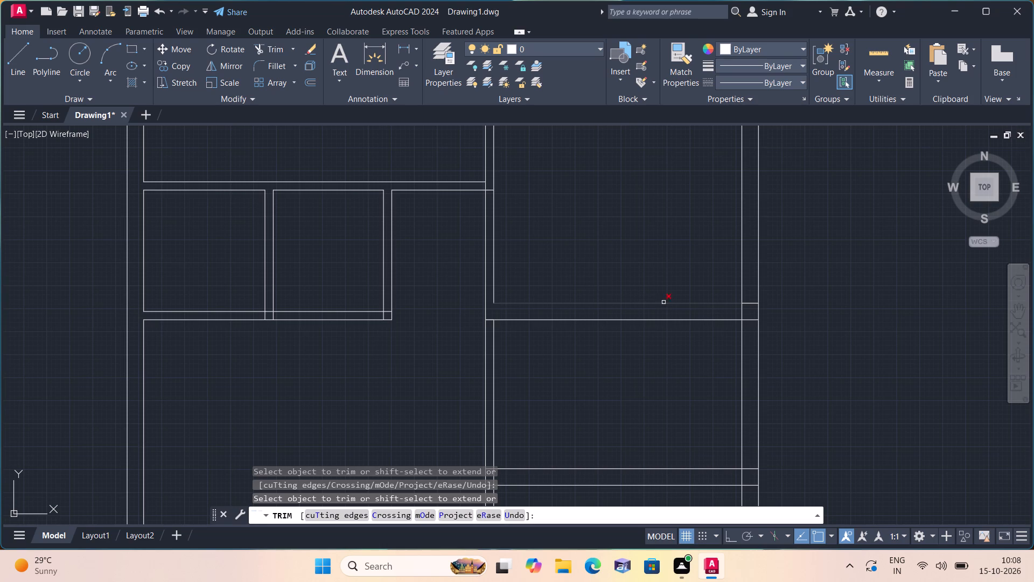
Trim away both lines of the central partition between the two right-hand cross walls.
scroll(675, 304, down, 2)
middle_drag(663, 362, 663, 362)
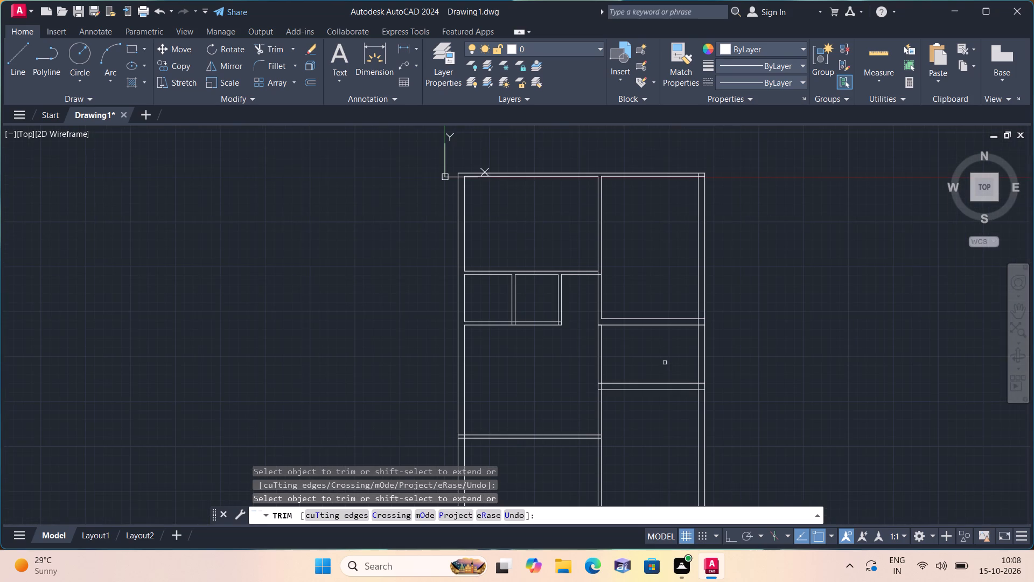
middle_drag(663, 362, 647, 343)
click(631, 346)
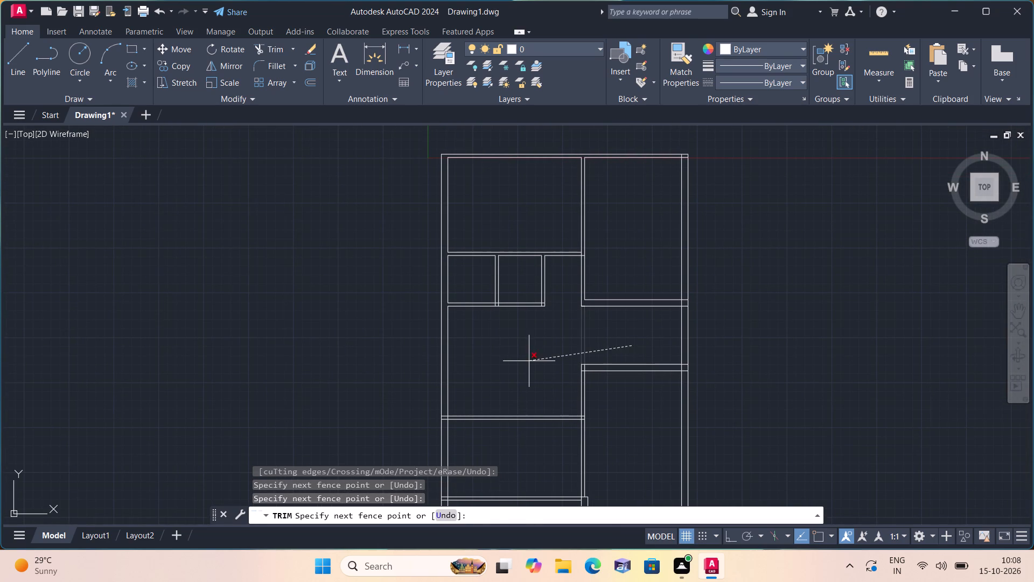
click(527, 361)
Trim away the central partition from inside the lower right-hand cross wall down to the next left-hand cross wall.
middle_drag(521, 365, 492, 309)
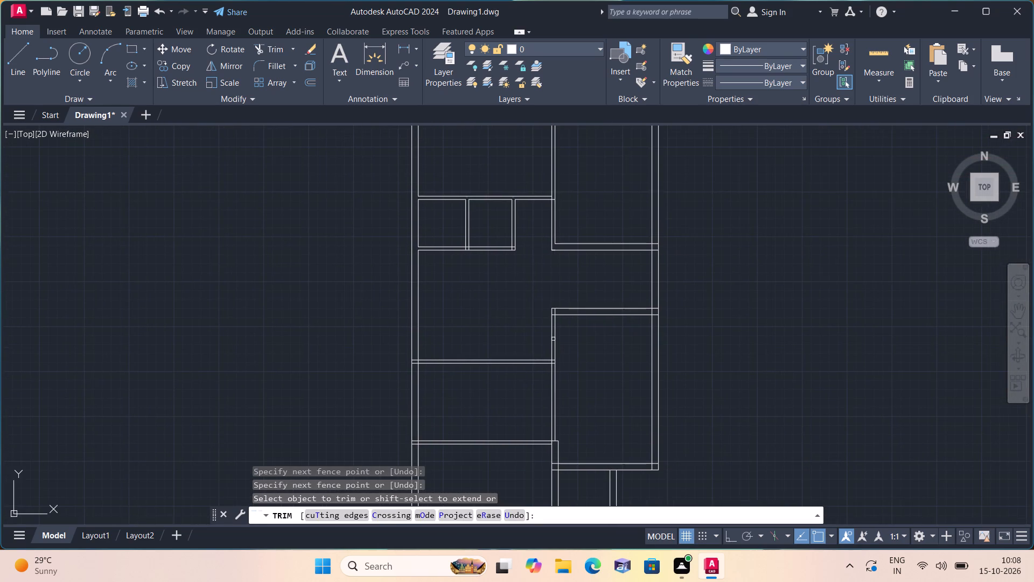
scroll(557, 327, up, 2)
click(552, 295)
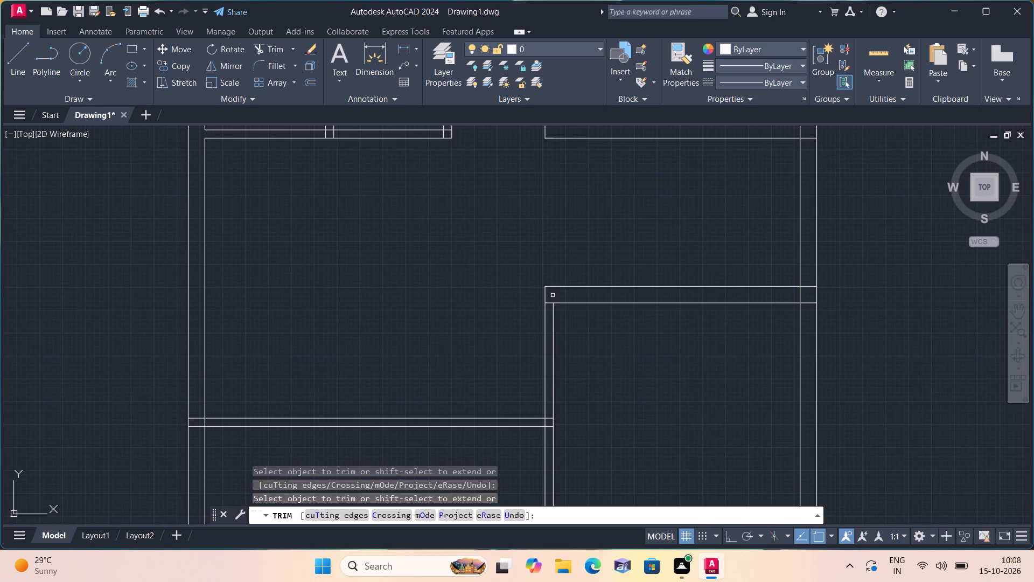
click(586, 344)
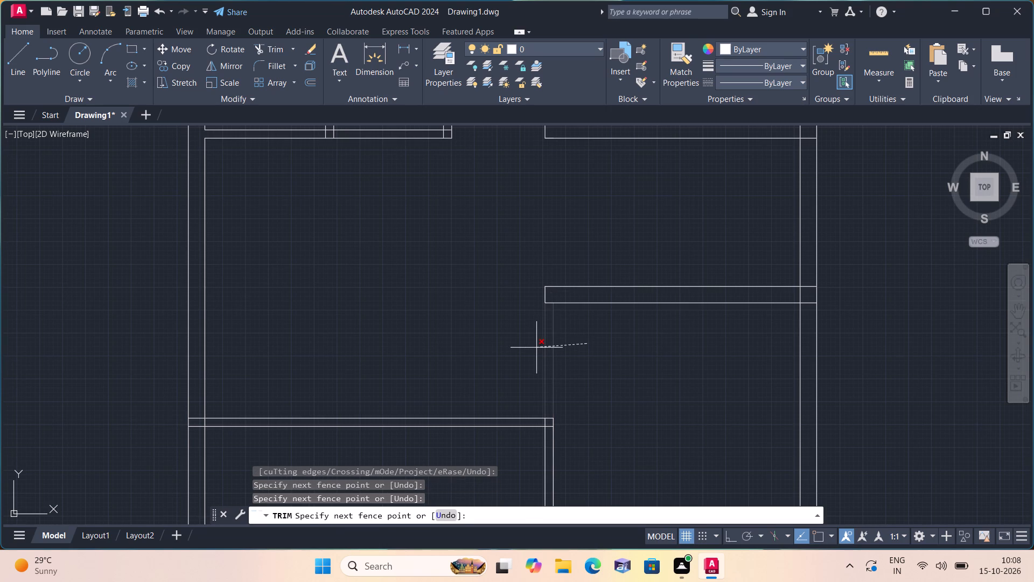
click(536, 348)
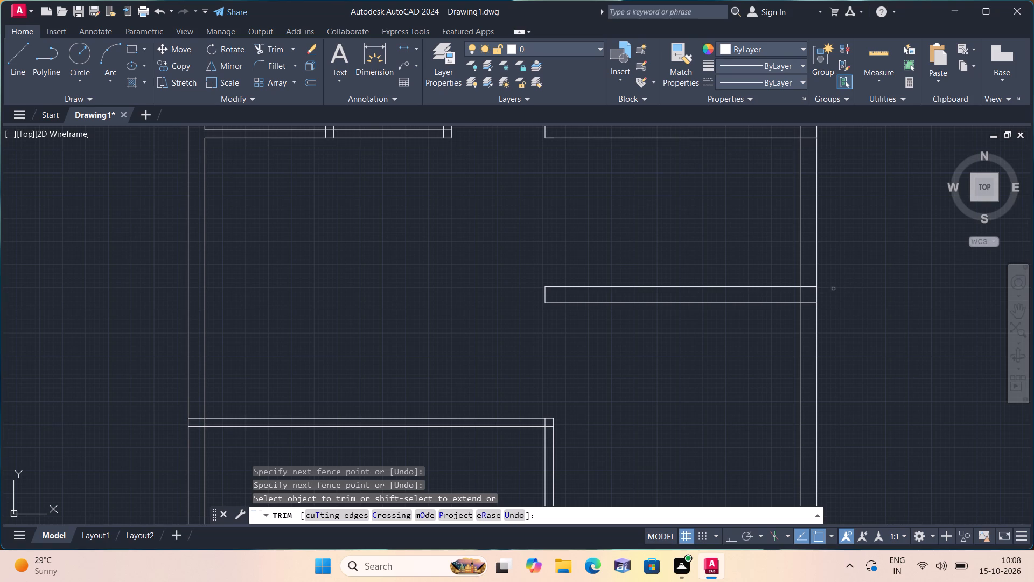
Trim the lower right-hand cross wall's upper line and the right outer wall's inner line where the two walls overlap.
click(808, 281)
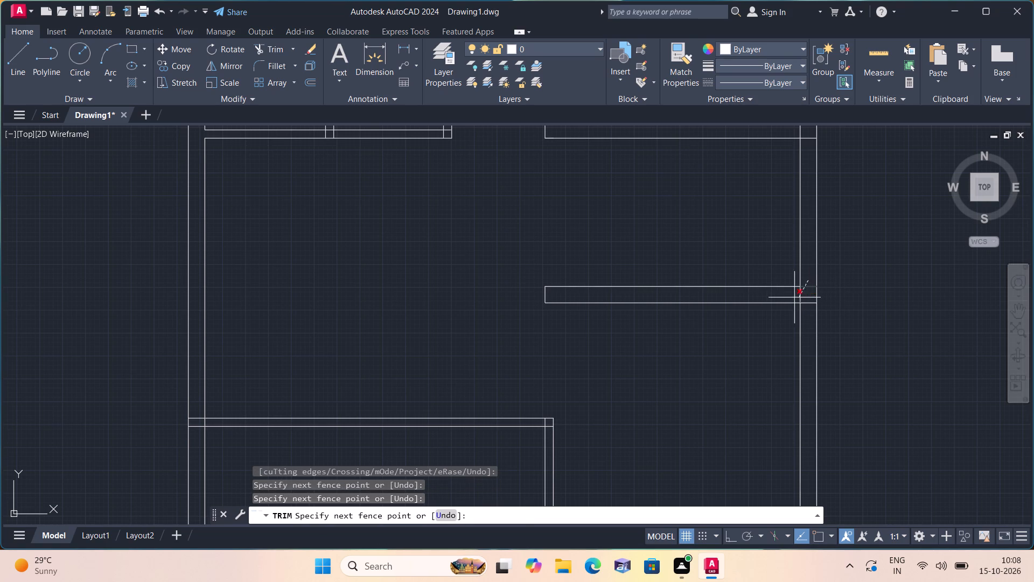
click(790, 297)
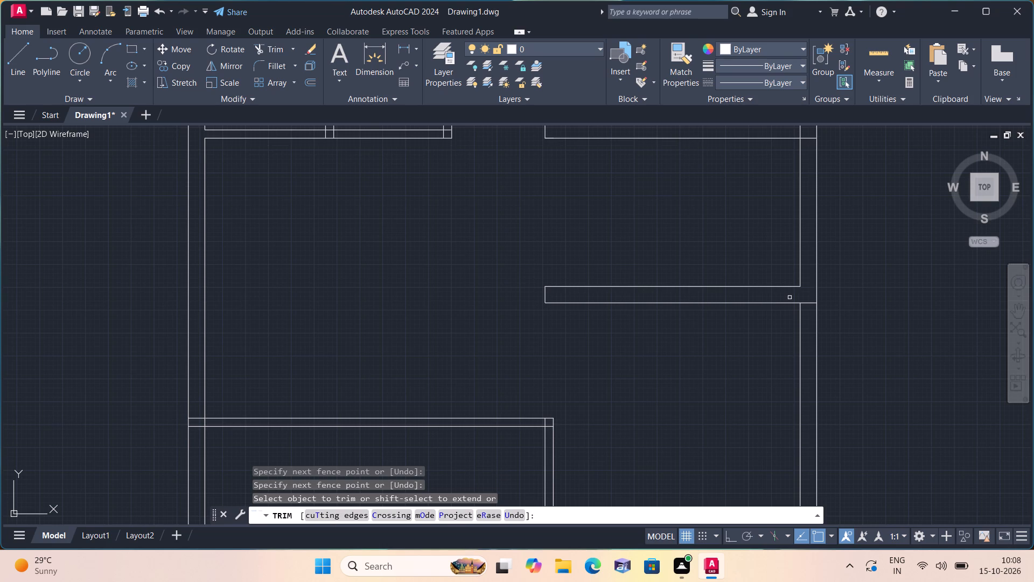
Trim the overlapping inner lines at the upper right corner of the left-hand room below the open area into a clean corner.
scroll(722, 296, down, 2)
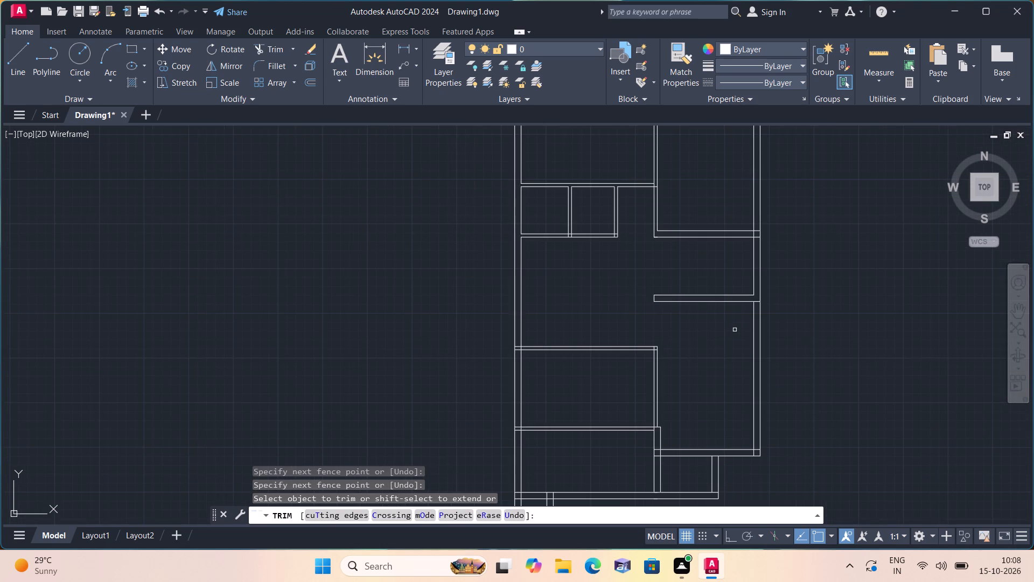
middle_drag(734, 329, 732, 266)
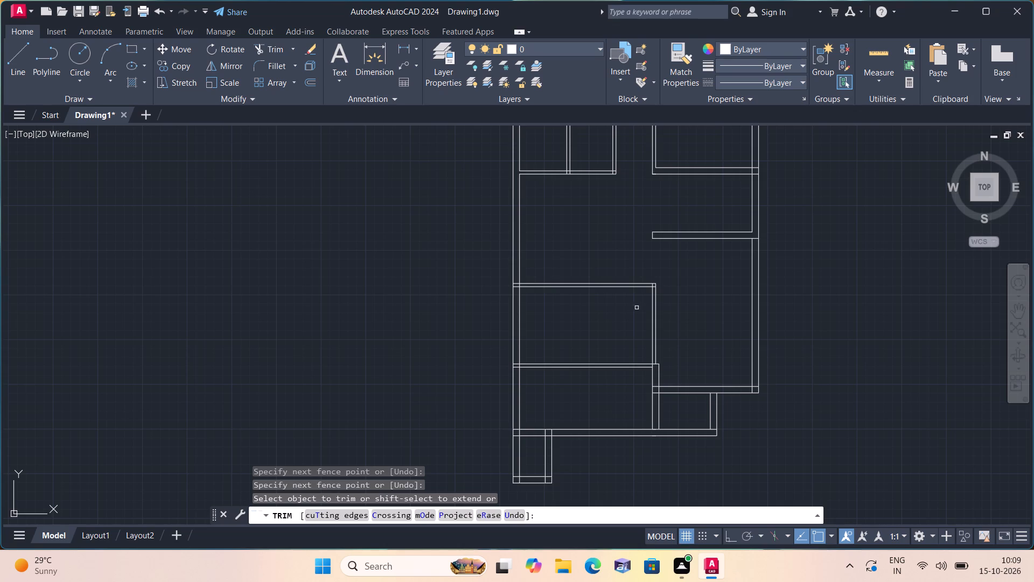
scroll(654, 280, up, 4)
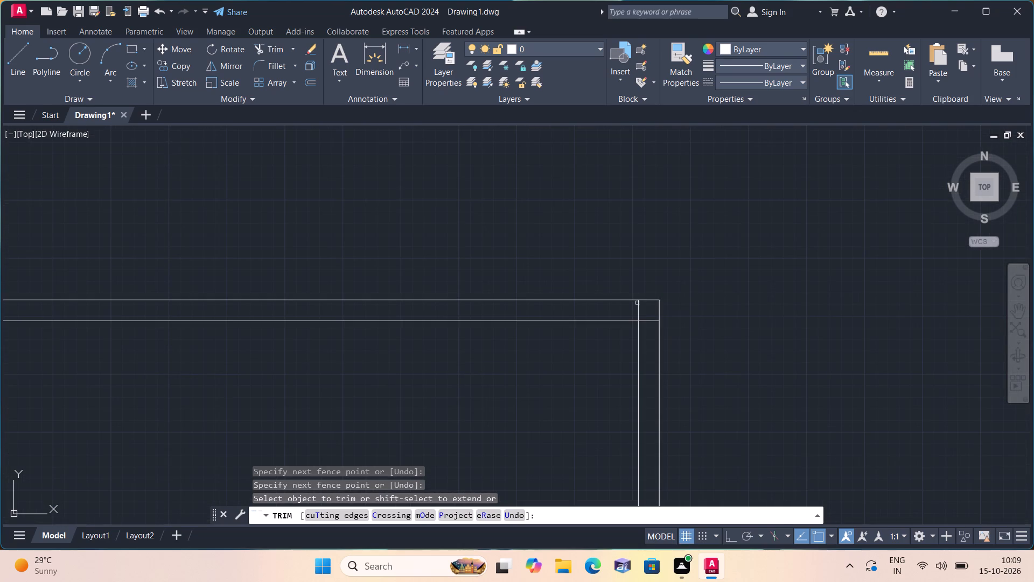
click(635, 308)
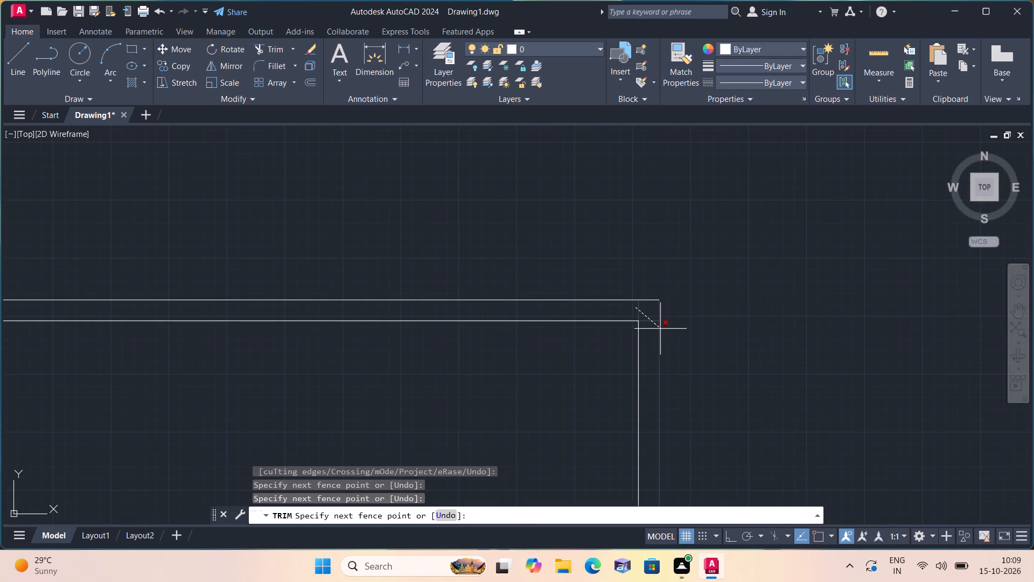
click(653, 330)
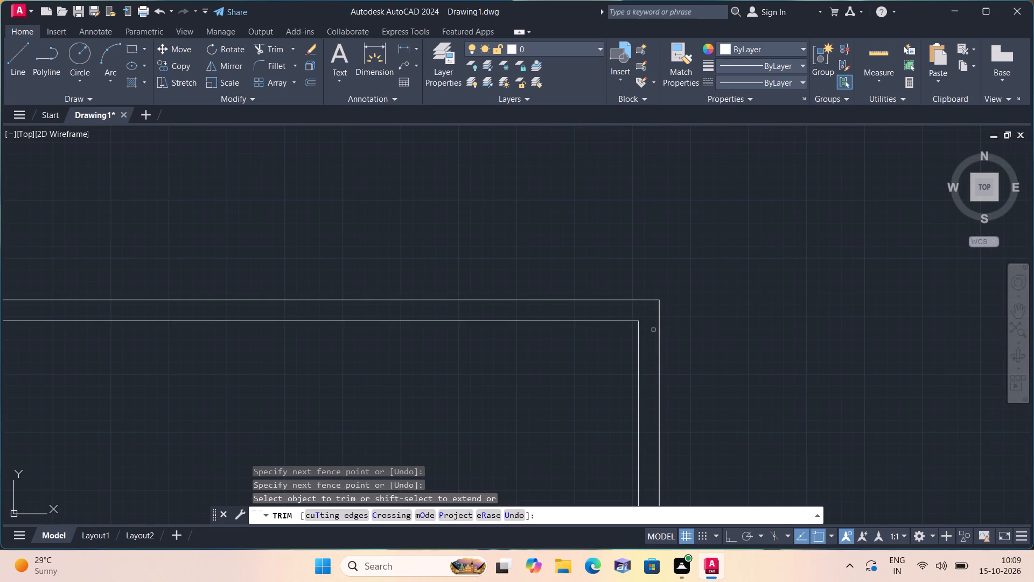
Trim the lines crossing inside the junction of the short central wall and the right-hand room's bottom wall so the walls join openly.
middle_drag(653, 330, 639, 231)
scroll(639, 229, down, 1)
scroll(661, 335, down, 2)
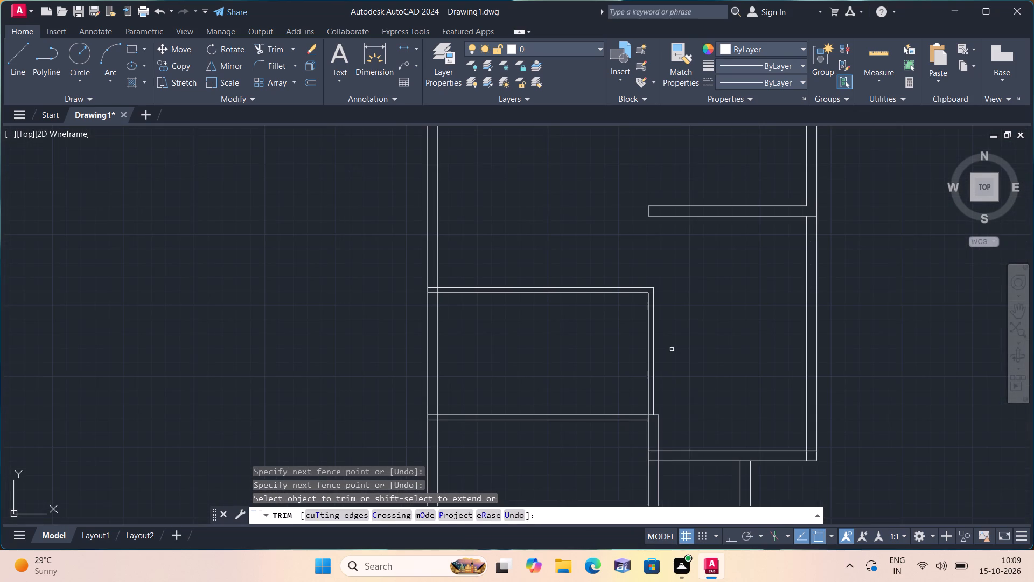
middle_drag(672, 350, 651, 257)
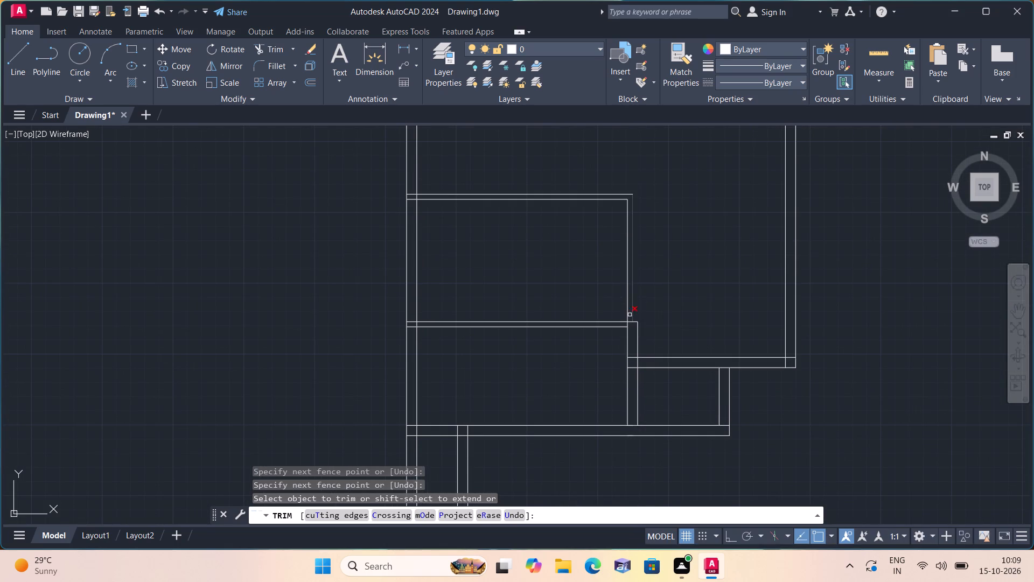
scroll(626, 322, up, 1)
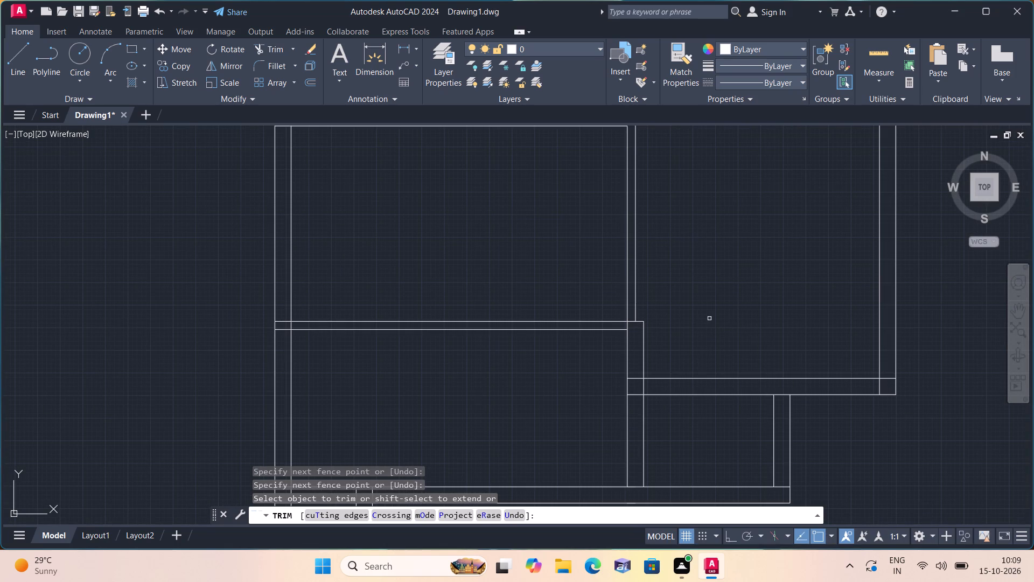
middle_drag(714, 315, 649, 233)
scroll(588, 313, up, 2)
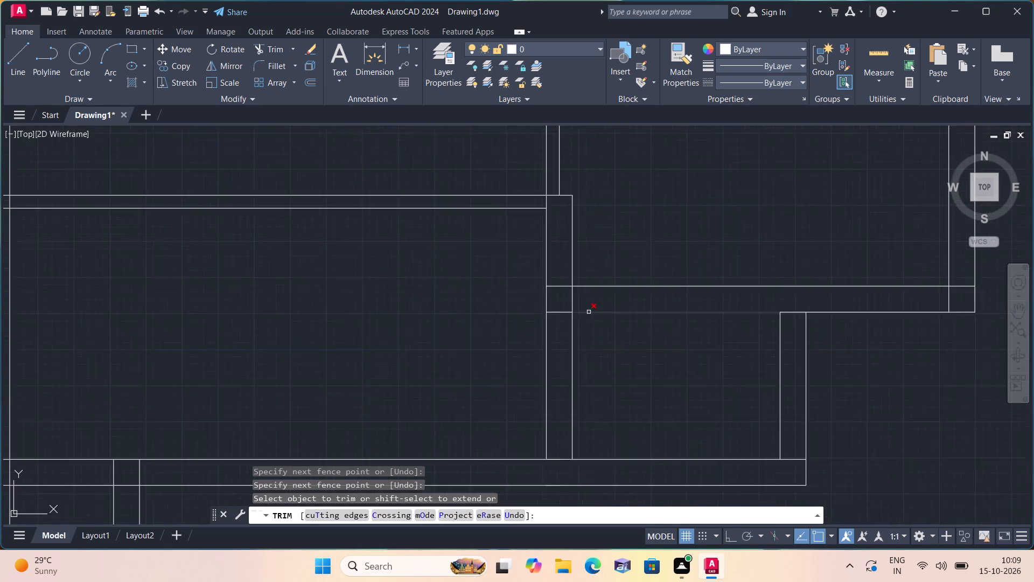
drag(532, 257, 549, 326)
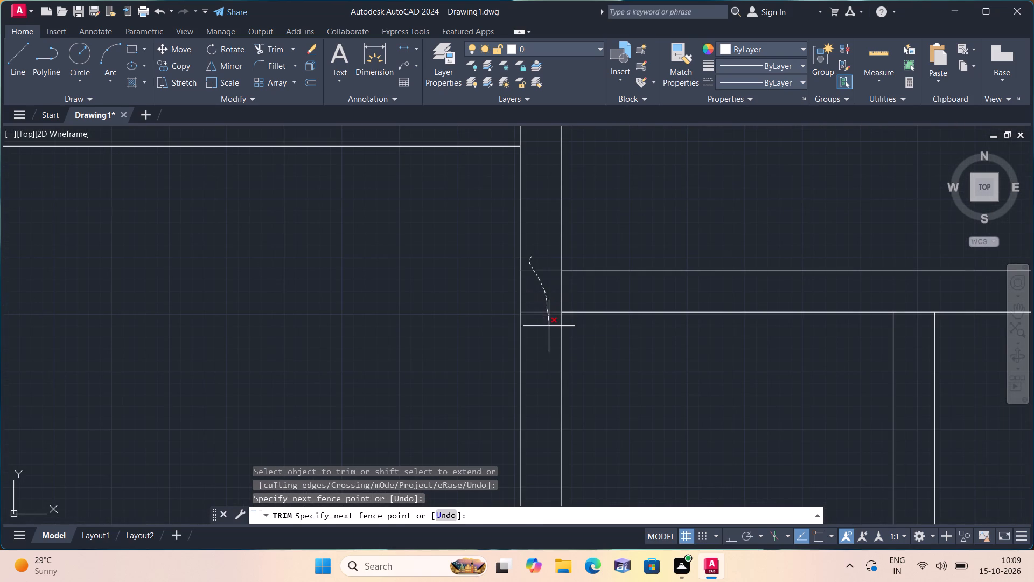
click(547, 303)
click(587, 292)
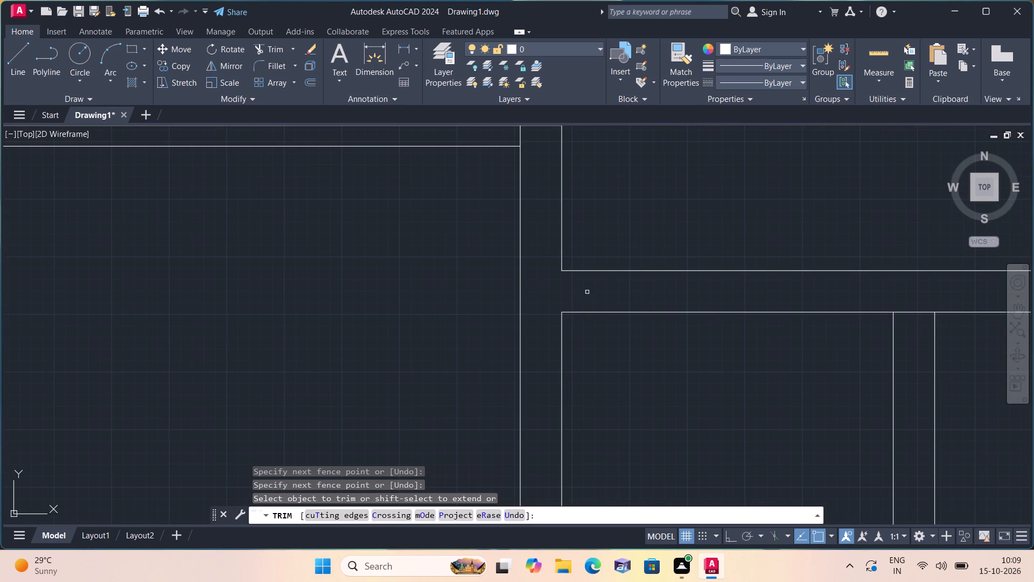
Trim the overlapping outer lines where the small lower-left room's right wall meets the long bottom cross wall.
scroll(587, 292, down, 2)
middle_drag(609, 291, 423, 287)
scroll(609, 291, down, 1)
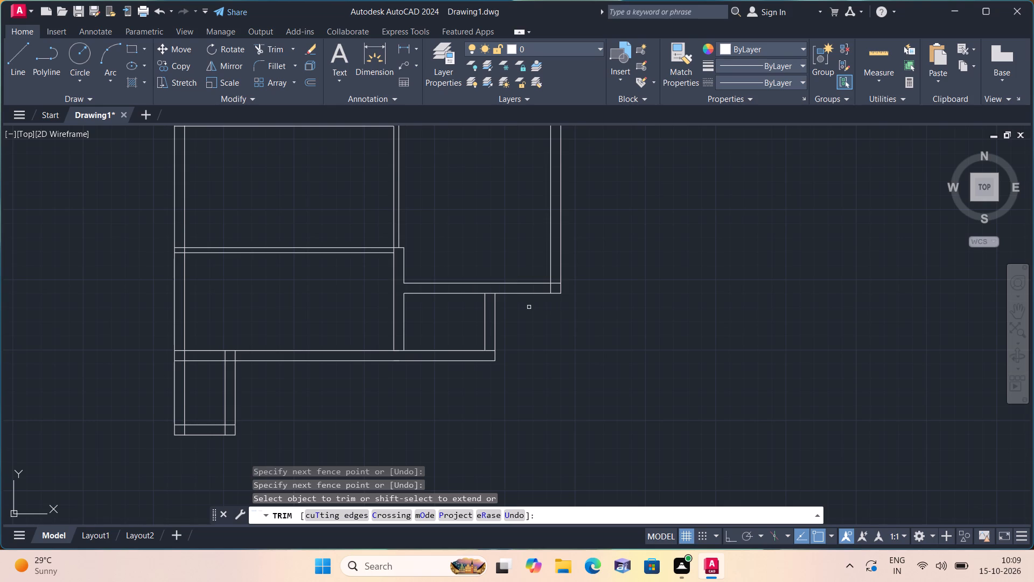
middle_drag(554, 323, 556, 323)
middle_drag(556, 323, 597, 290)
scroll(403, 337, up, 1)
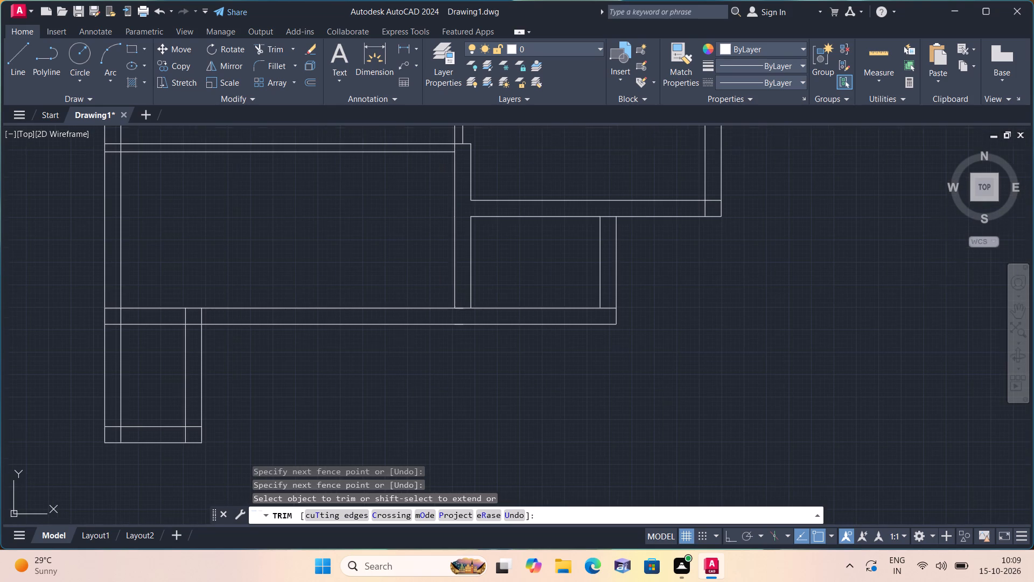
middle_drag(317, 364, 438, 282)
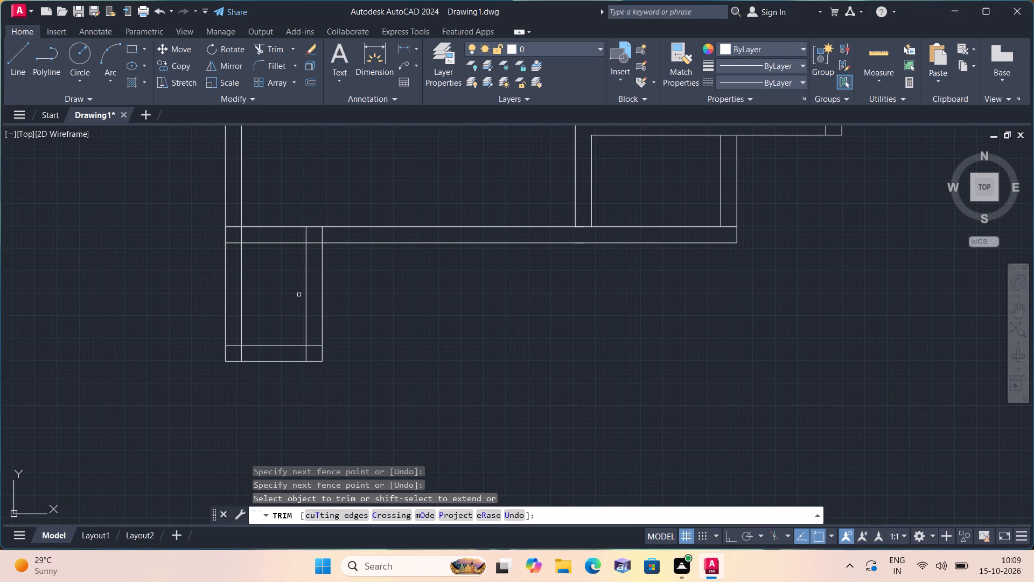
click(315, 236)
click(312, 246)
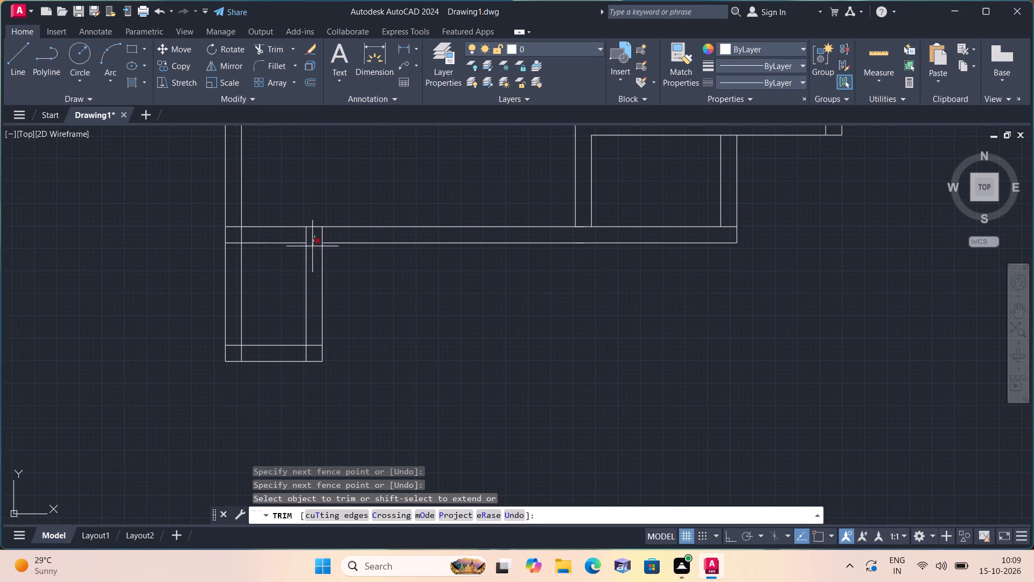
click(312, 246)
click(331, 232)
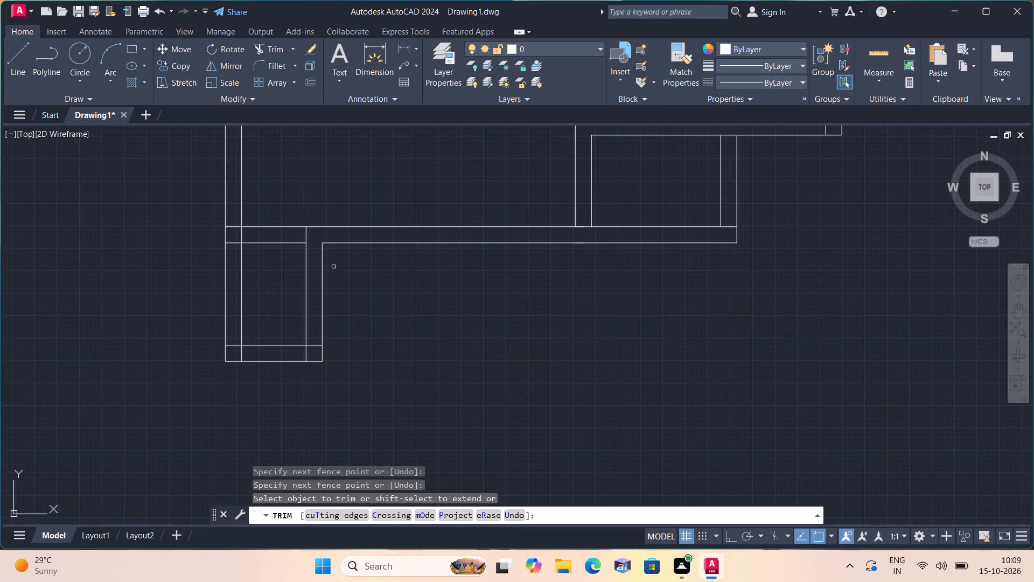
Trim the overlapping inner wall lines at the two bottom corners of the small lower-left room.
click(317, 346)
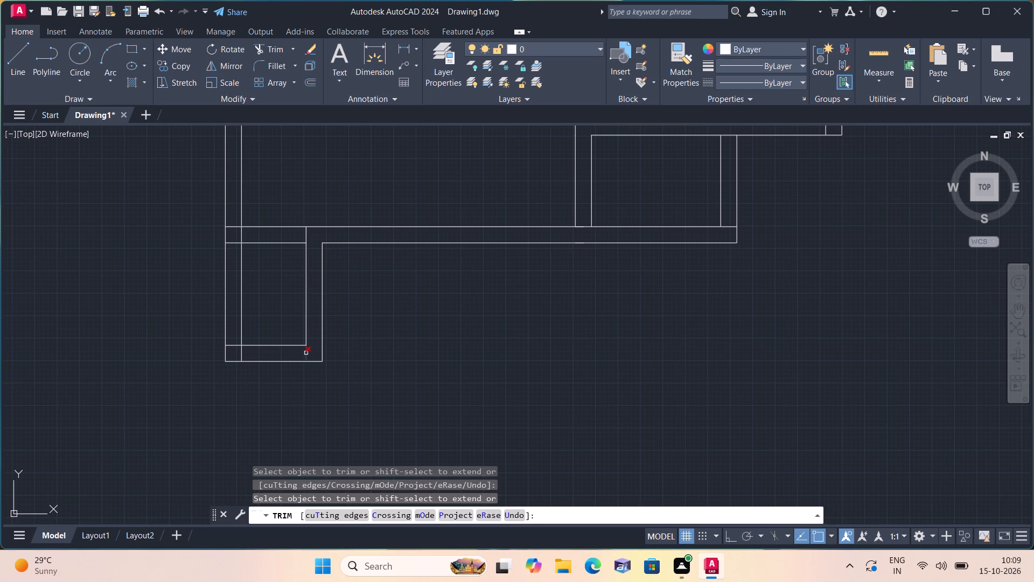
click(303, 355)
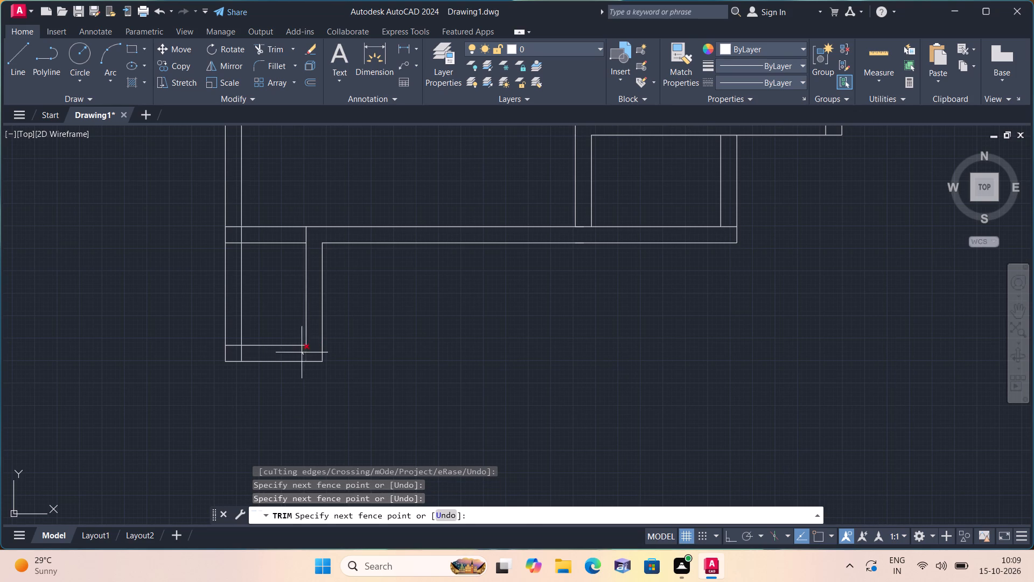
click(236, 357)
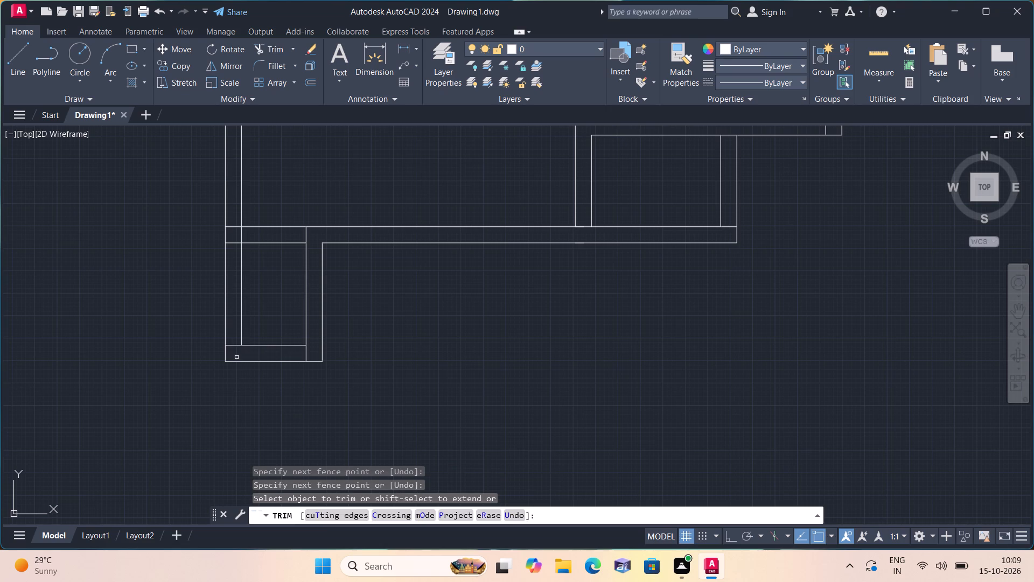
click(236, 357)
click(232, 327)
Trim both lines of the bottom cross wall where they run inside the left outer wall.
scroll(265, 303, down, 1)
middle_drag(266, 304, 337, 385)
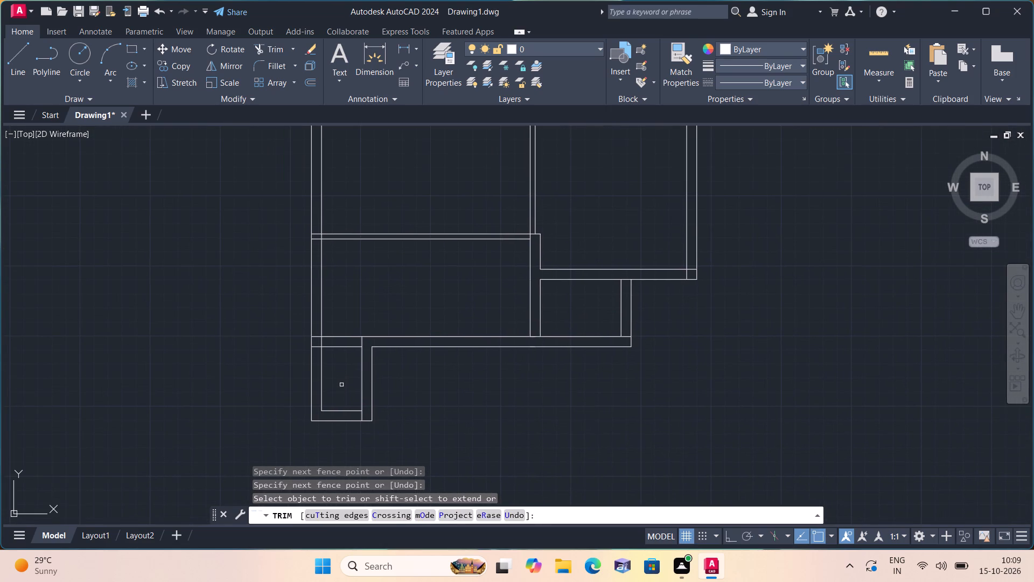
scroll(294, 356, up, 3)
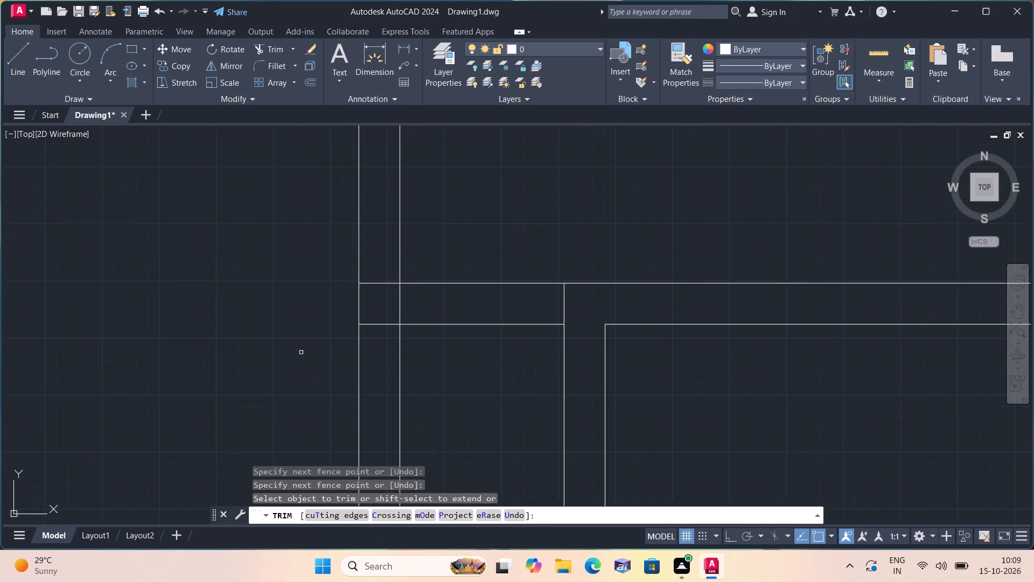
scroll(306, 352, up, 1)
drag(413, 348, 411, 338)
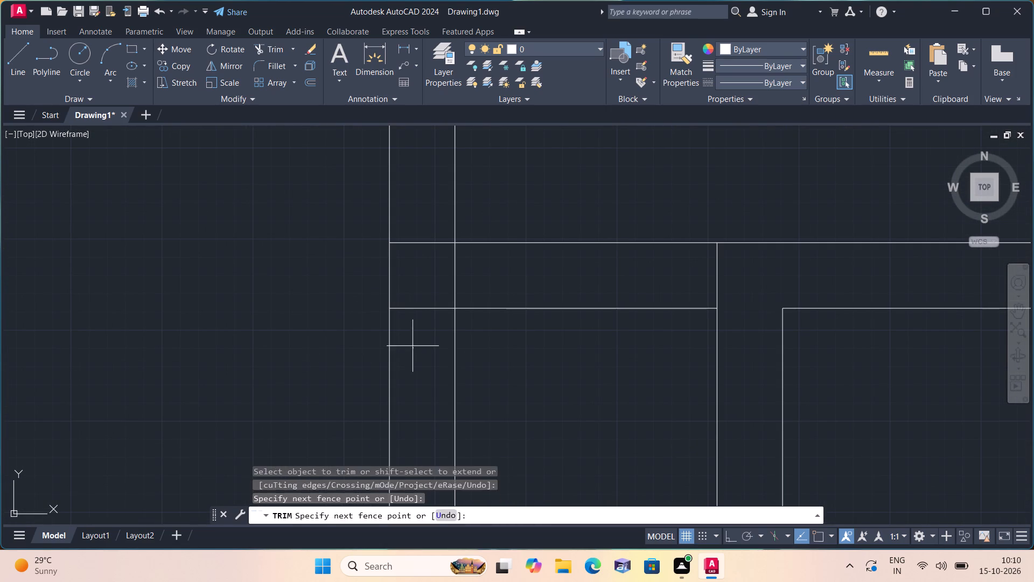
click(409, 205)
Trim both lines of the middle left-hand cross wall where they run inside the left outer wall.
middle_drag(409, 209, 410, 221)
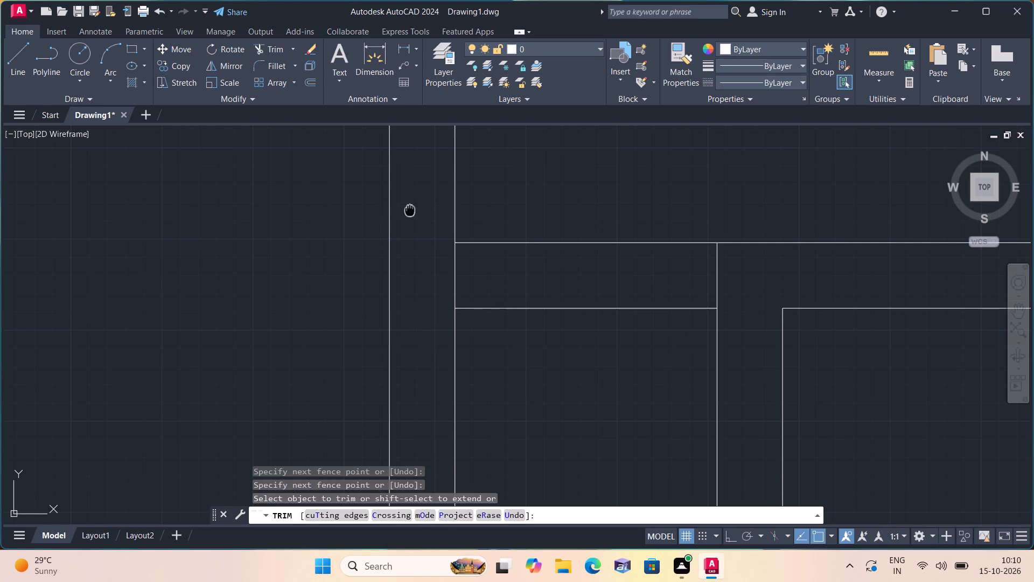
middle_drag(410, 221, 409, 335)
scroll(409, 336, down, 5)
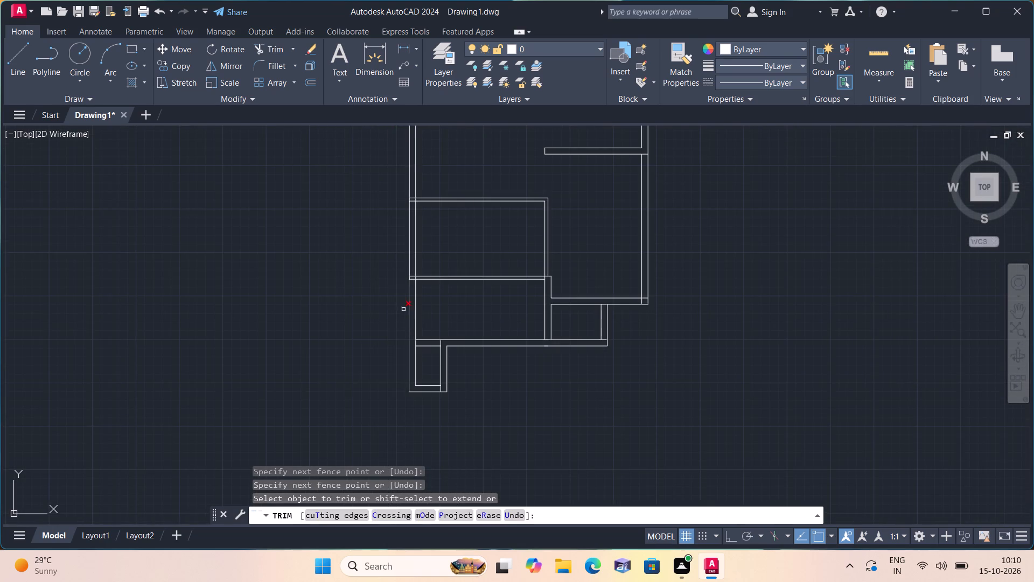
scroll(399, 299, up, 4)
middle_drag(480, 241, 484, 374)
scroll(484, 375, down, 1)
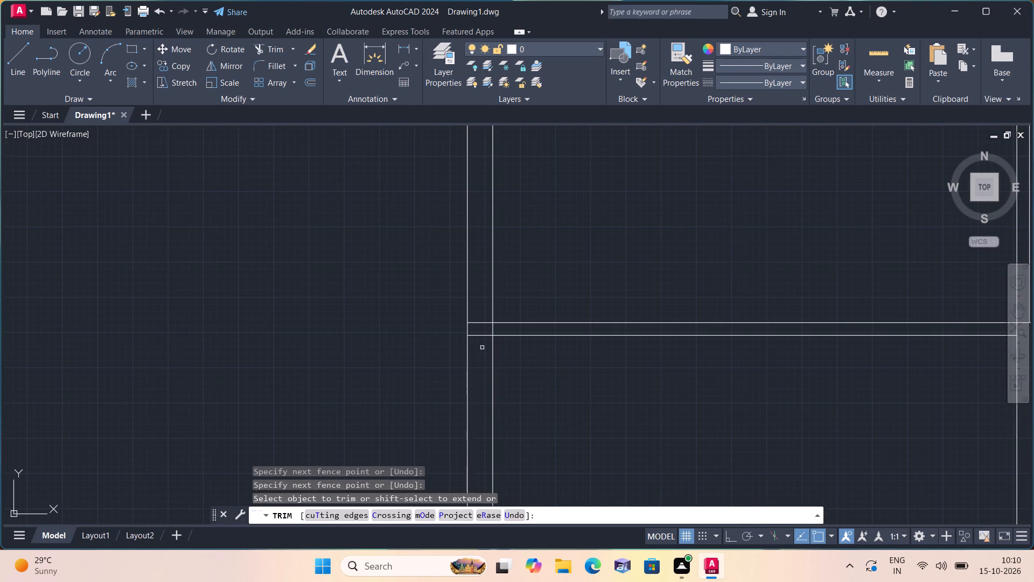
click(482, 348)
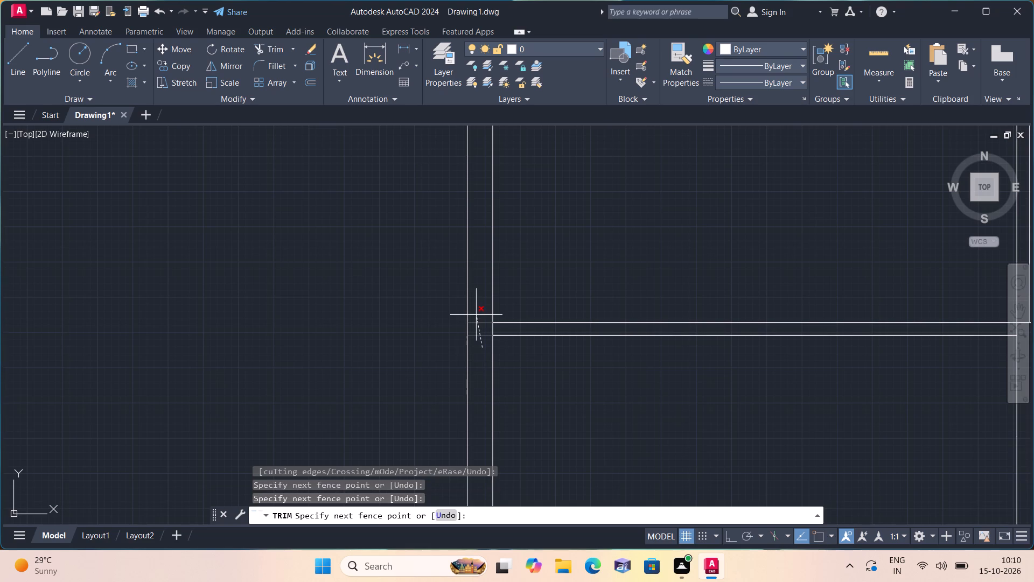
click(476, 315)
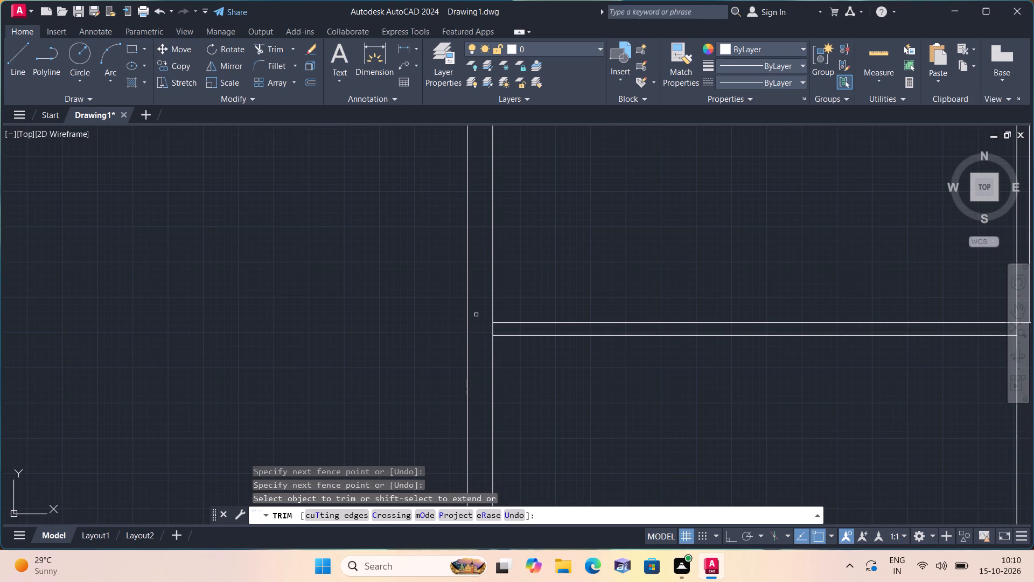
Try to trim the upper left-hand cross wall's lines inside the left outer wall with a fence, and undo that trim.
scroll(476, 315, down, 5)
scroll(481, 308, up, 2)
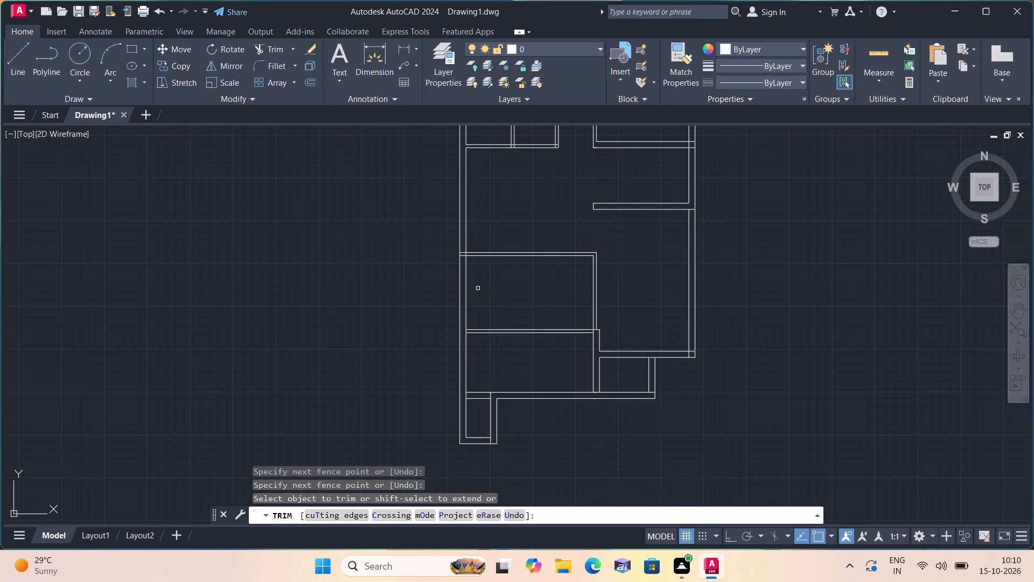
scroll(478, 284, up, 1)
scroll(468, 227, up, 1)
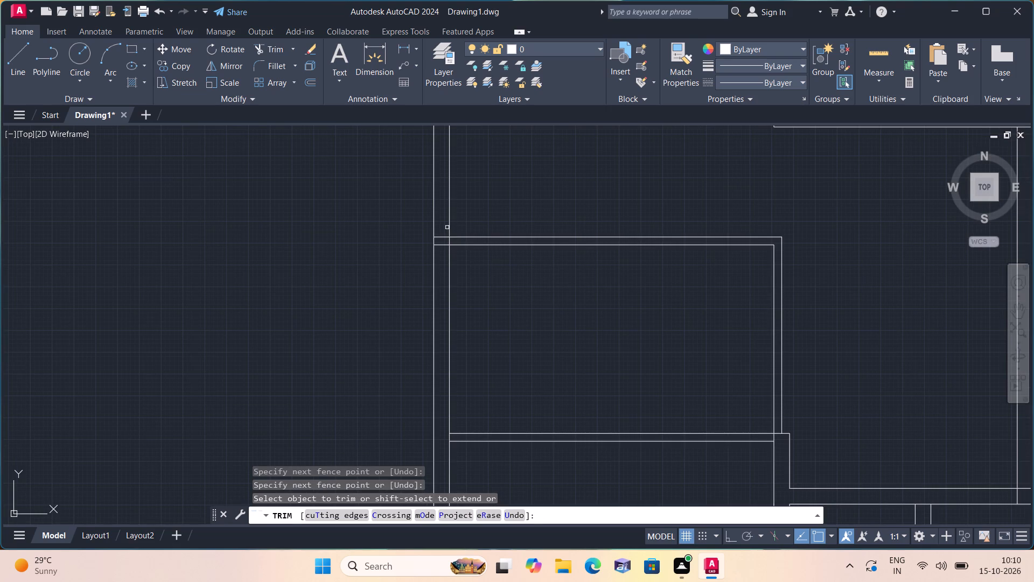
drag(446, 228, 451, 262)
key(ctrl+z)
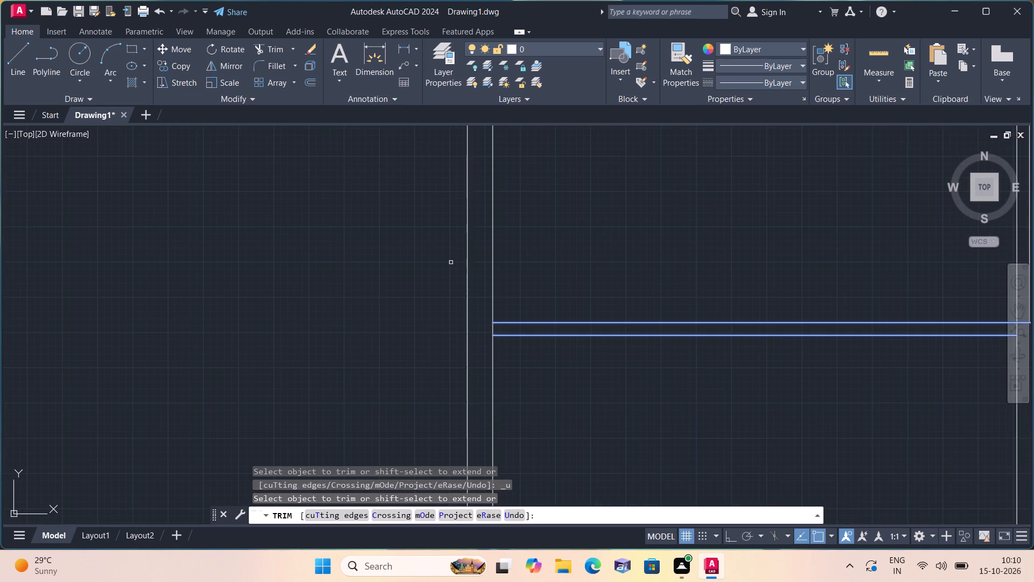
Trim the left outer wall's inner line between the two lines of the middle left-hand cross wall.
scroll(522, 292, up, 1)
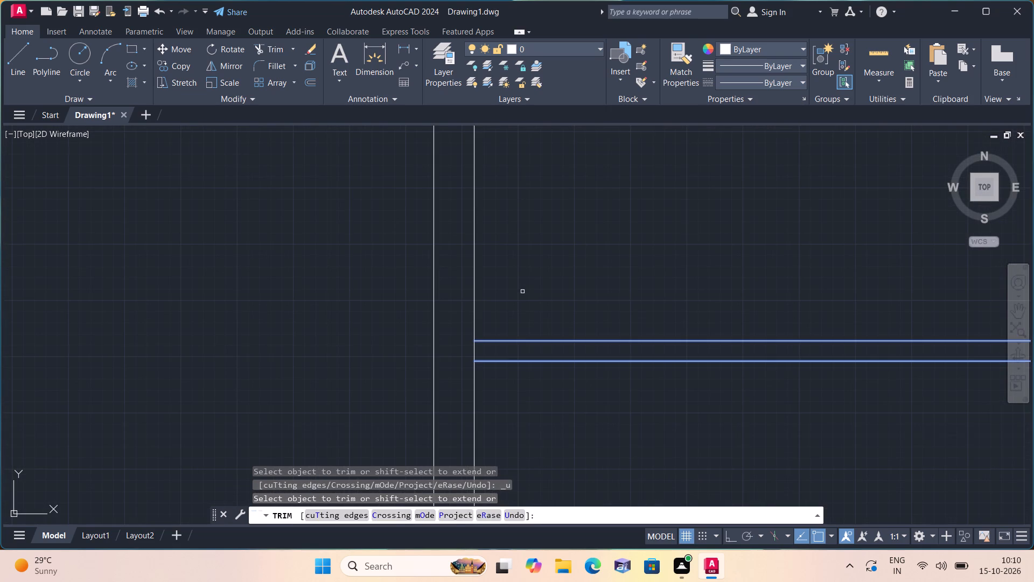
click(474, 351)
Trim away the inner line of the right partition of the left-hand room below the open area, and finish trimming.
scroll(464, 348, down, 5)
scroll(527, 355, up, 2)
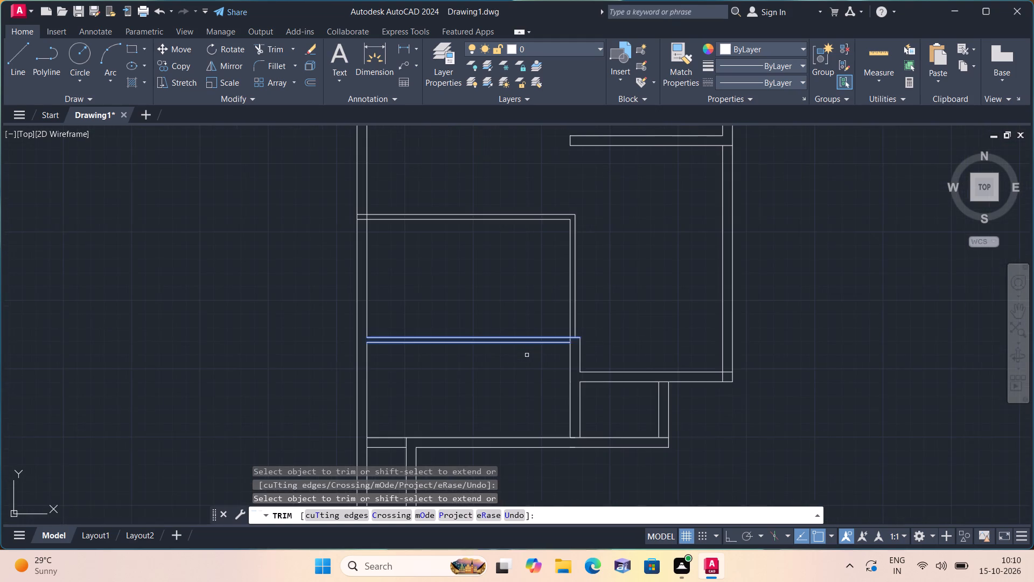
scroll(527, 355, up, 1)
middle_drag(527, 361, 449, 441)
scroll(525, 368, down, 1)
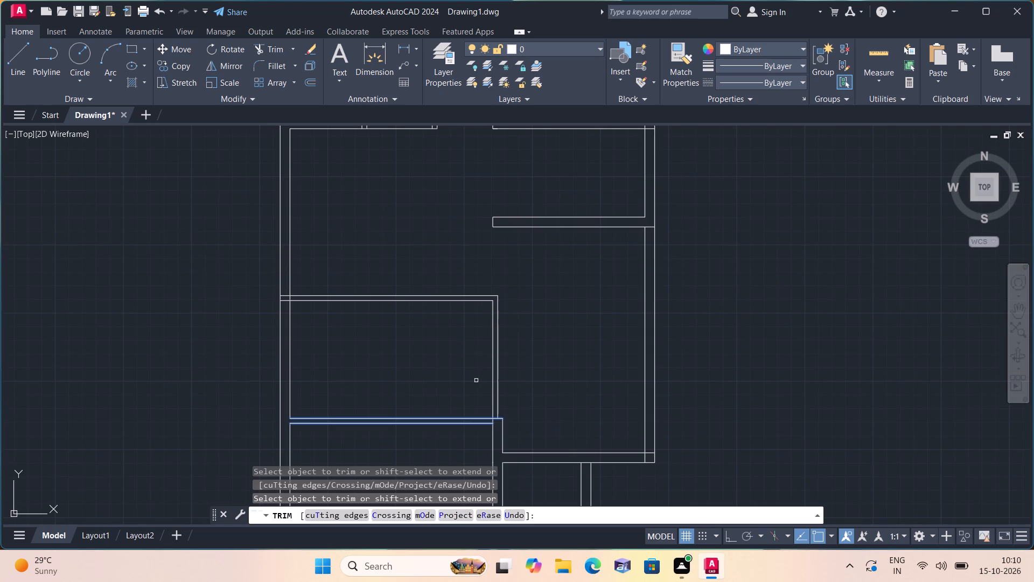
click(493, 392)
key(space)
With Ortho on, draw the right partition's outer line up from the left-hand room's bottom wall and close it to the top wall's corner.
text(l)
key(space)
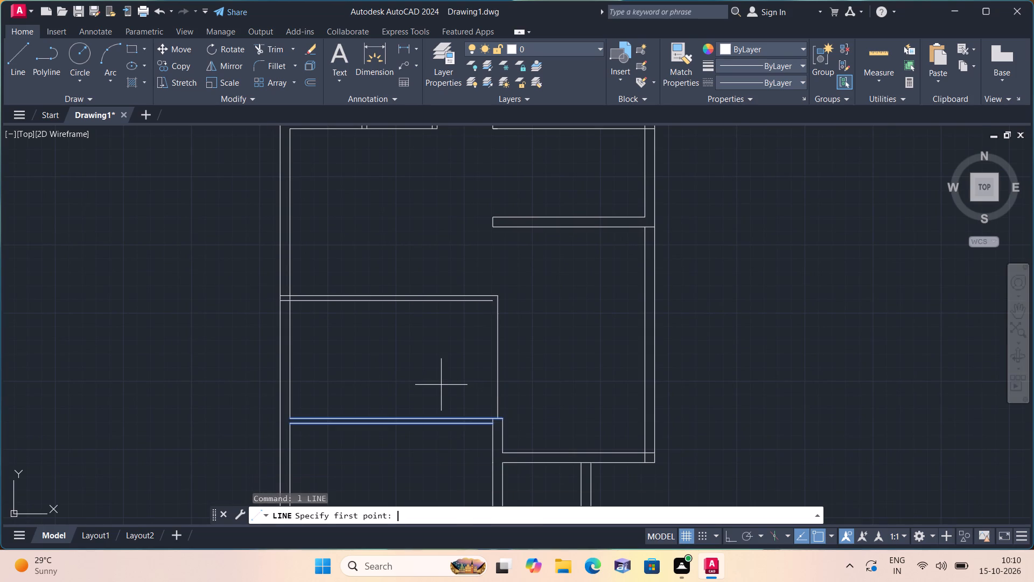
click(505, 418)
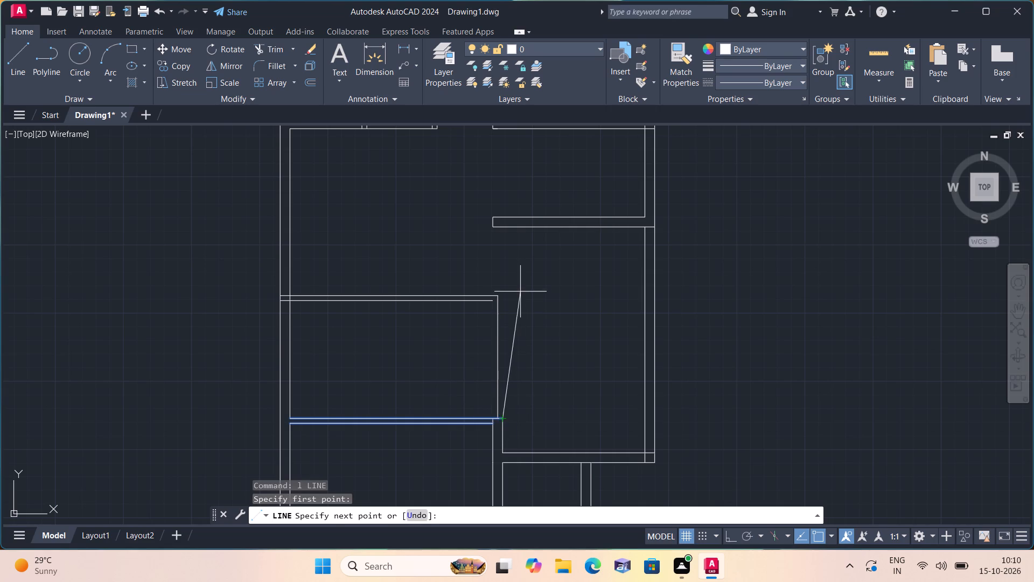
key(F8)
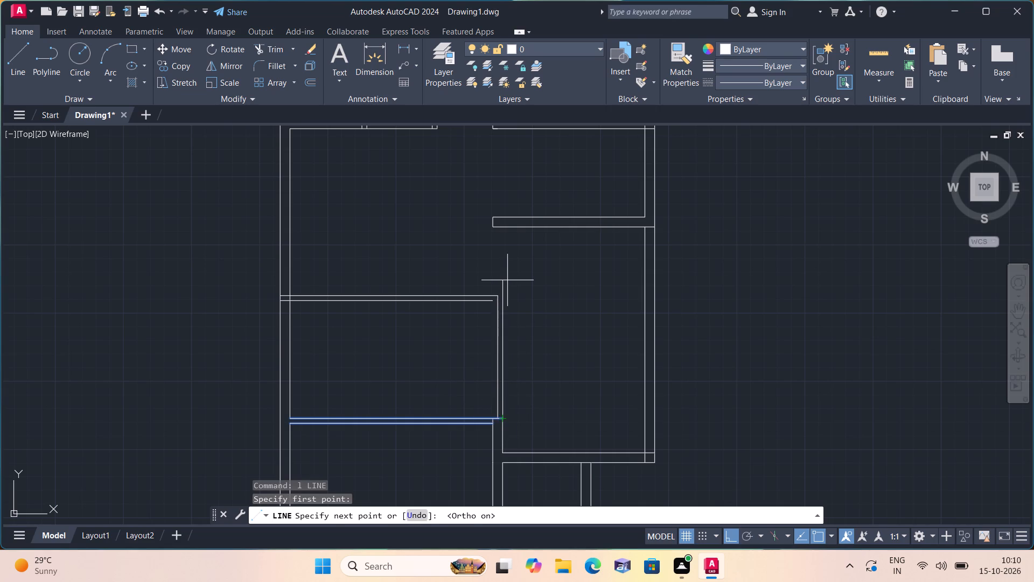
scroll(507, 280, up, 3)
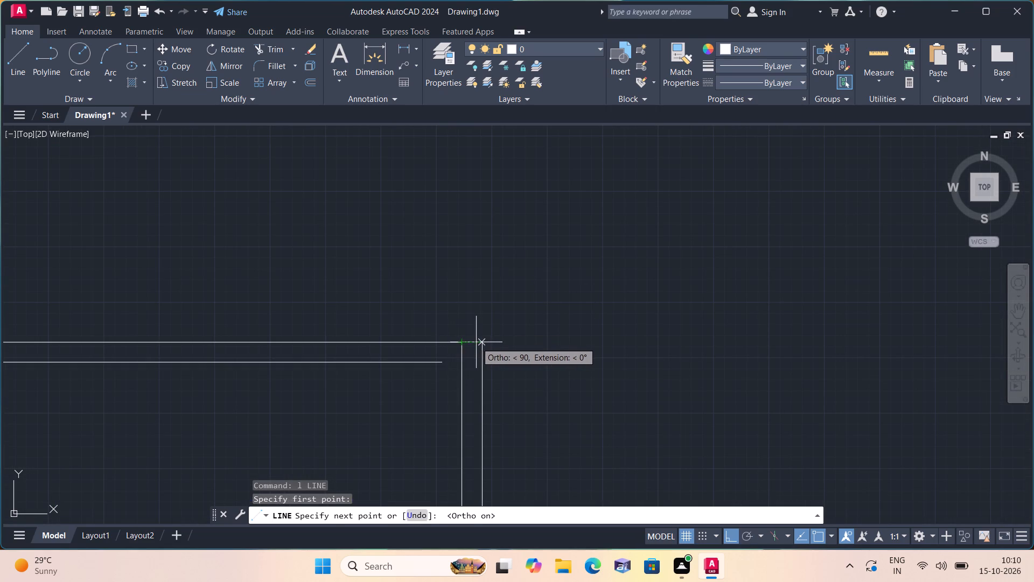
click(477, 342)
click(462, 339)
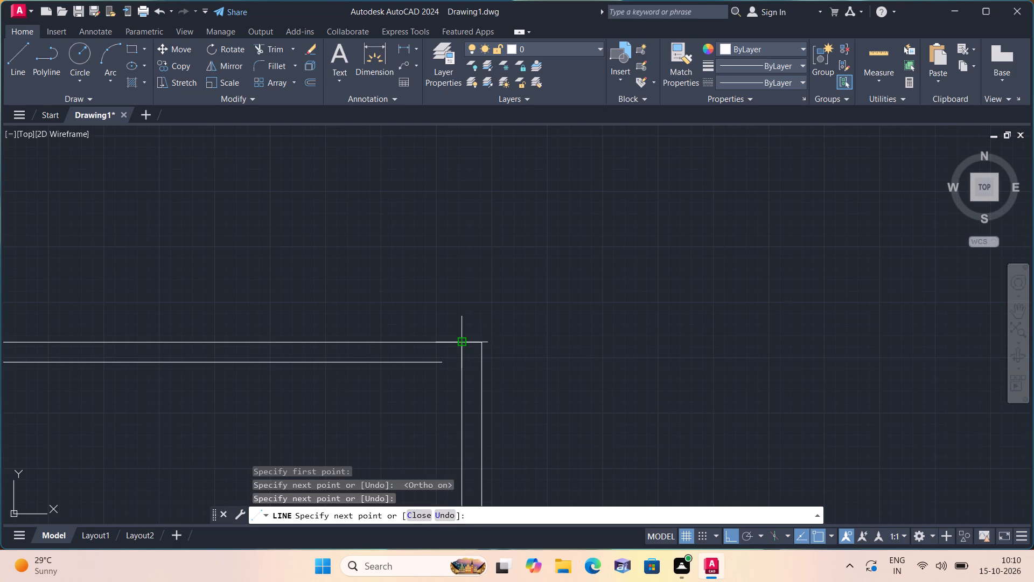
key(space)
Draw a horizontal line about 7" long from the end of the room's top wall lower line across the right partition's inner line.
key(space)
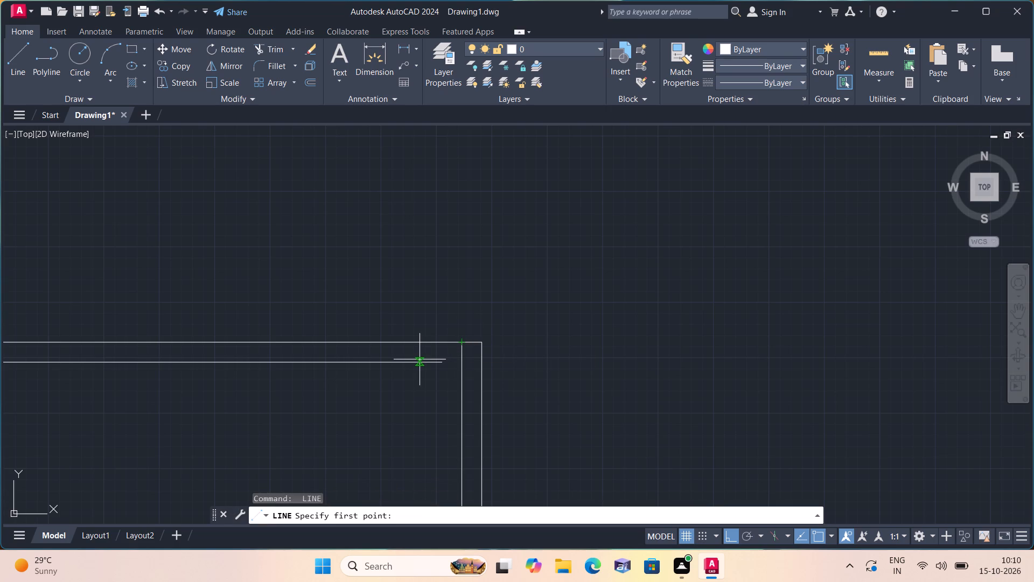
click(437, 363)
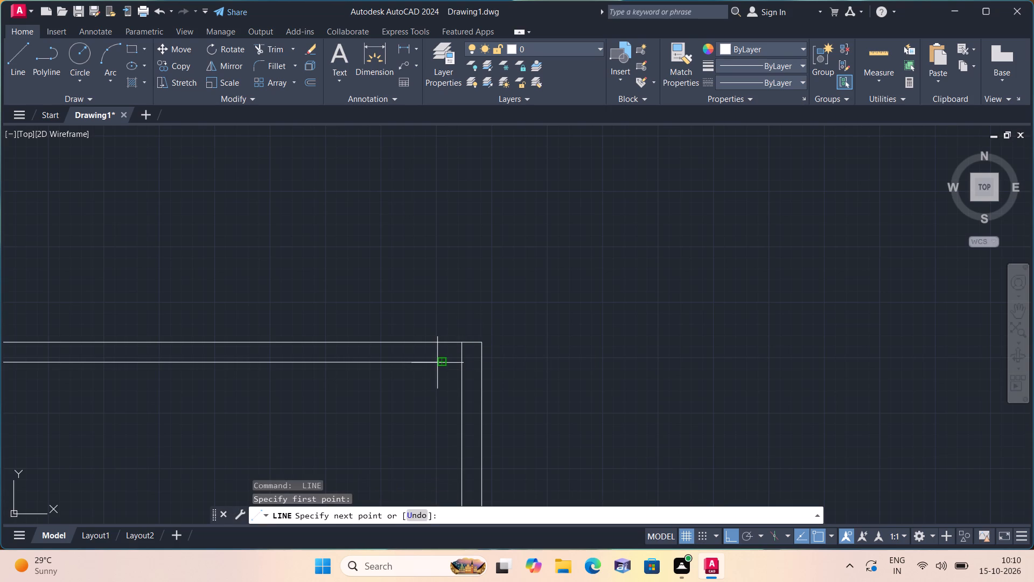
click(474, 362)
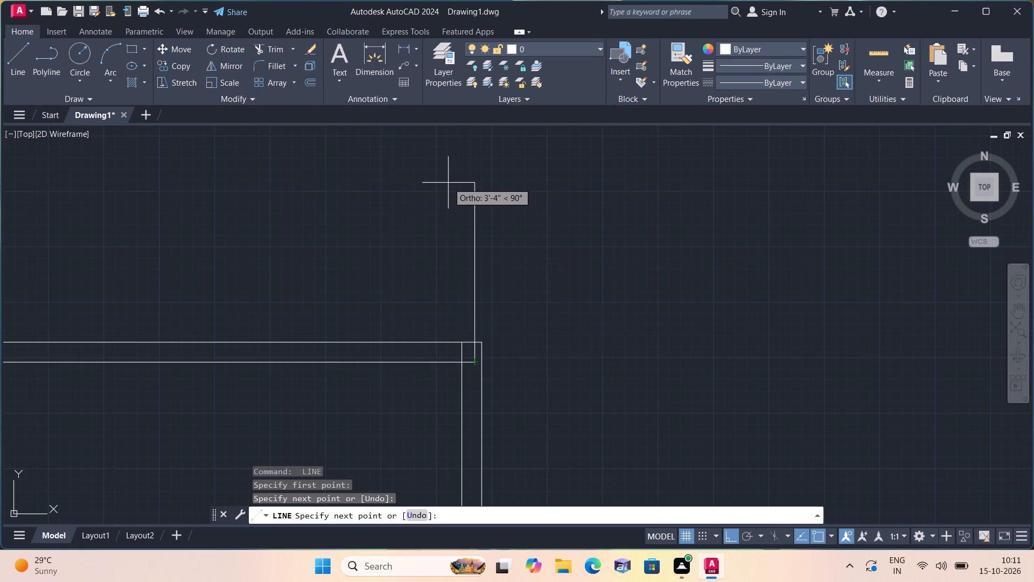
key(space)
Trim the right partition's inner line between the two lines of the left-hand room's top wall.
text(tr)
text(im)
key(space)
scroll(448, 182, up, 1)
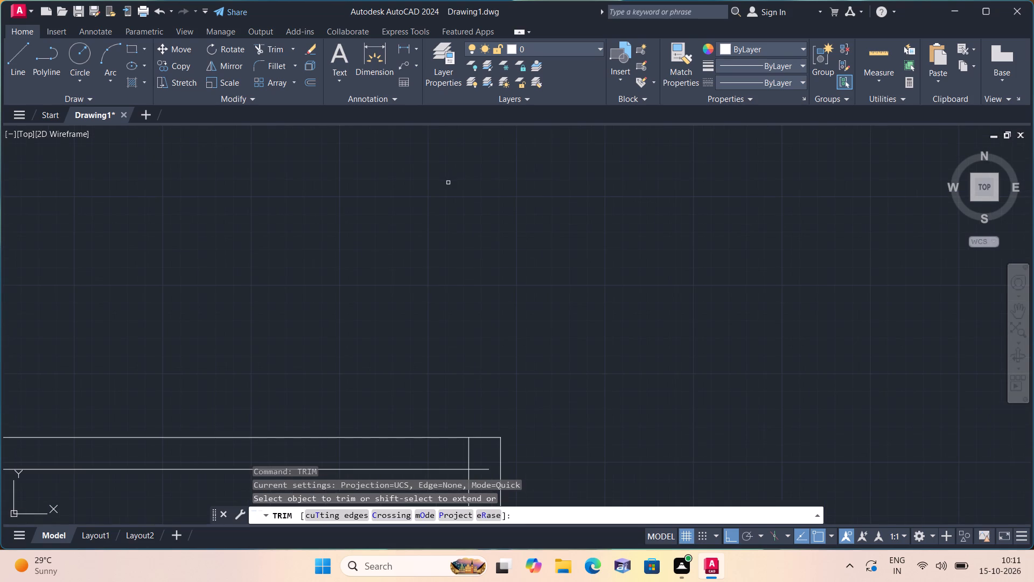
scroll(421, 289, down, 3)
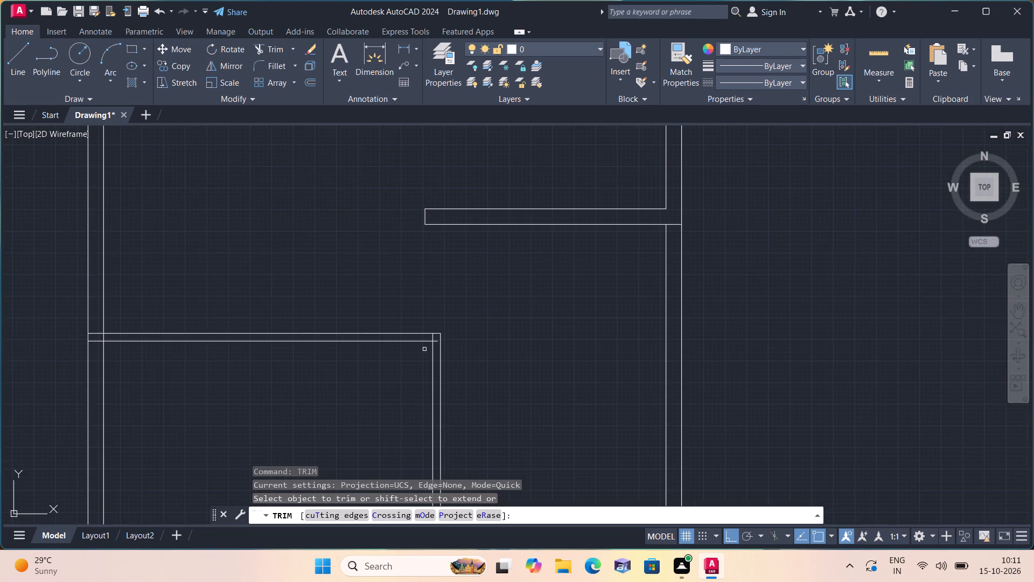
scroll(423, 361, up, 3)
scroll(435, 316, up, 1)
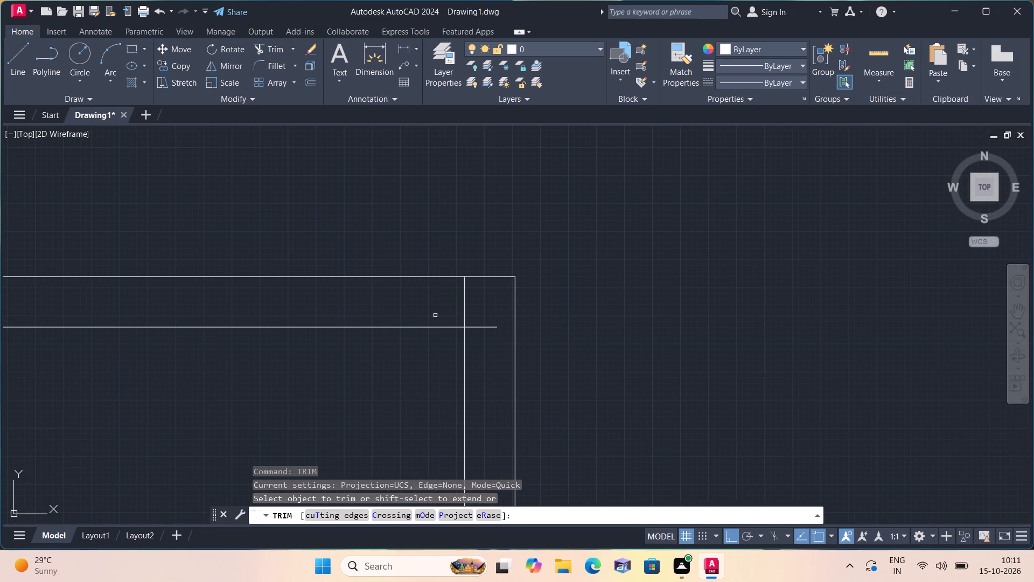
drag(443, 309, 448, 306)
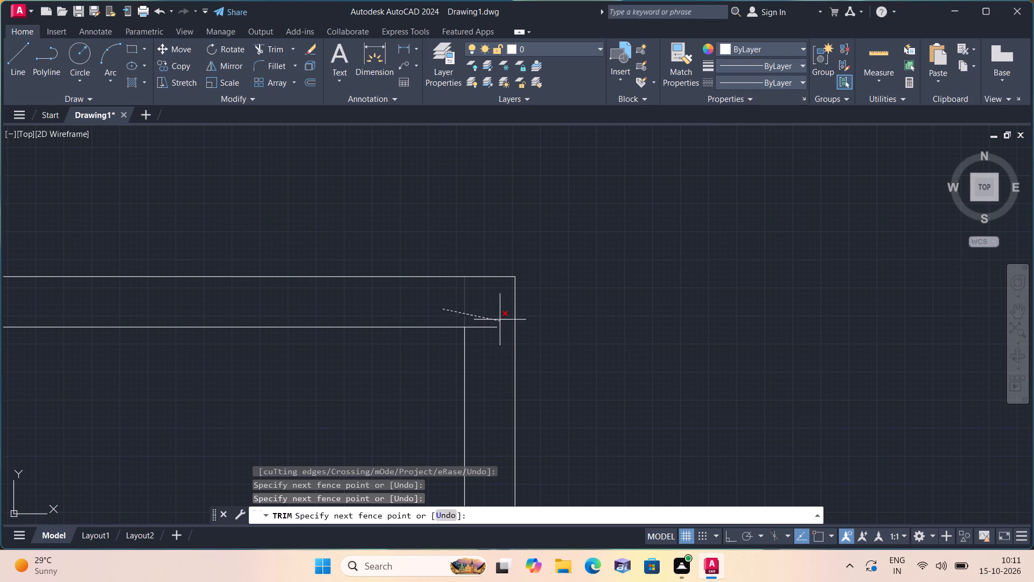
click(500, 316)
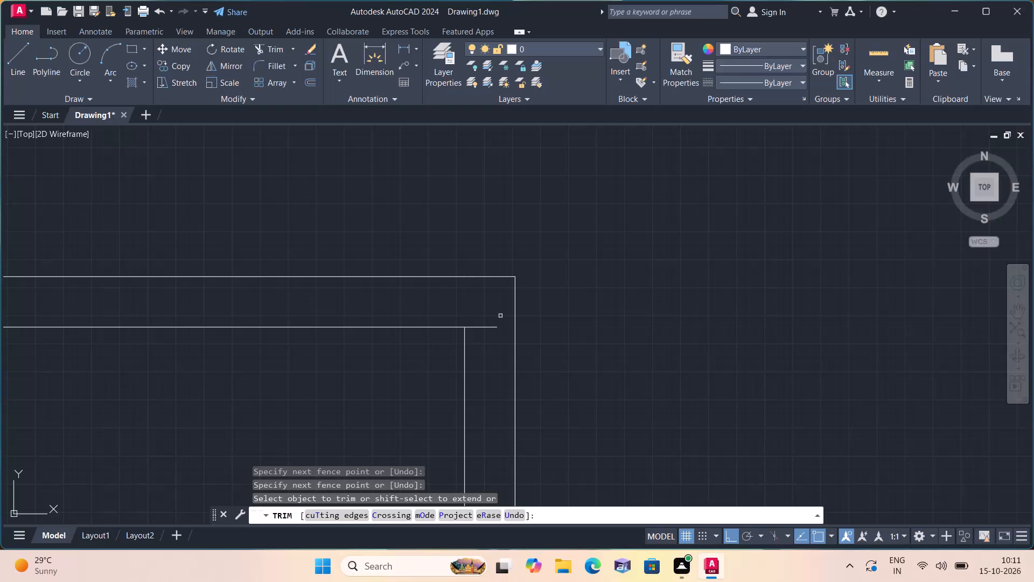
Trim the overhanging end of the top wall's lower line beyond the right partition's inner line.
scroll(500, 316, down, 1)
scroll(500, 316, up, 2)
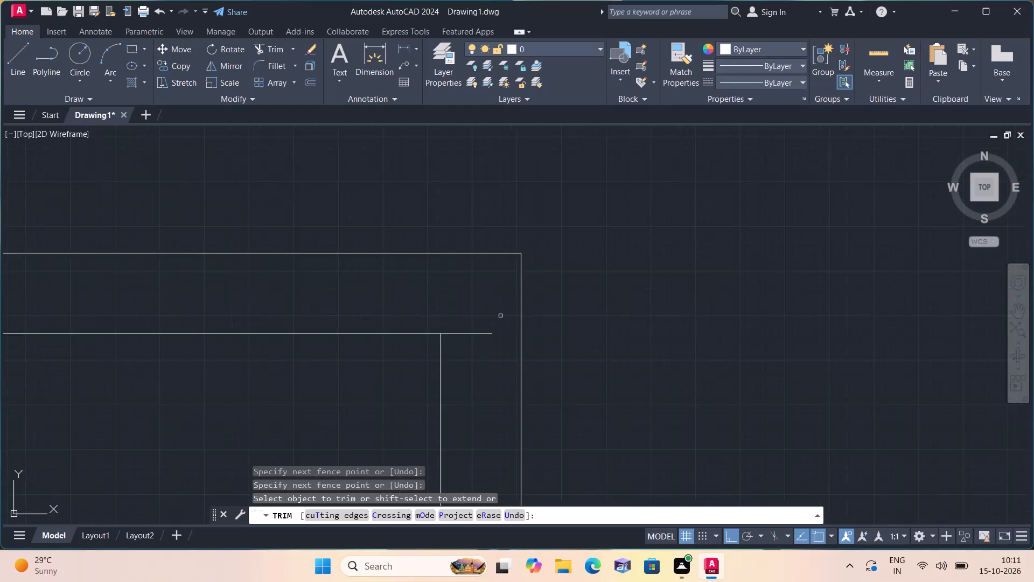
scroll(500, 316, up, 2)
click(439, 350)
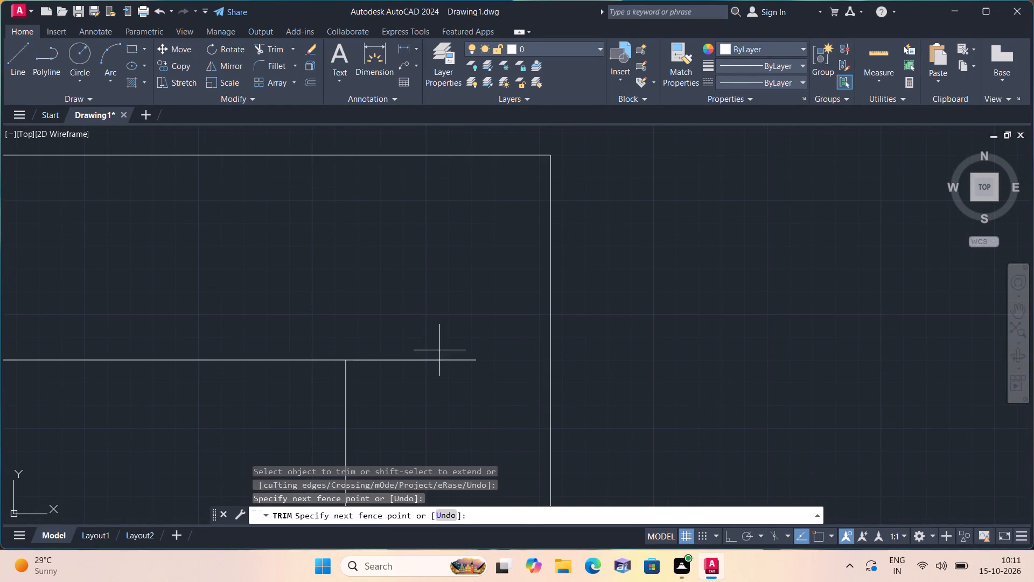
click(436, 378)
scroll(442, 314, down, 4)
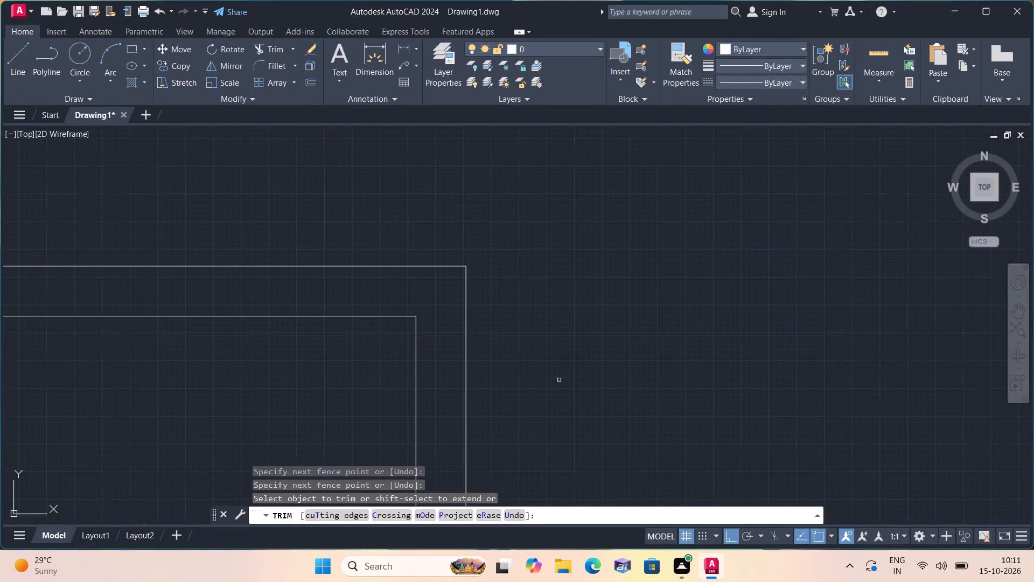
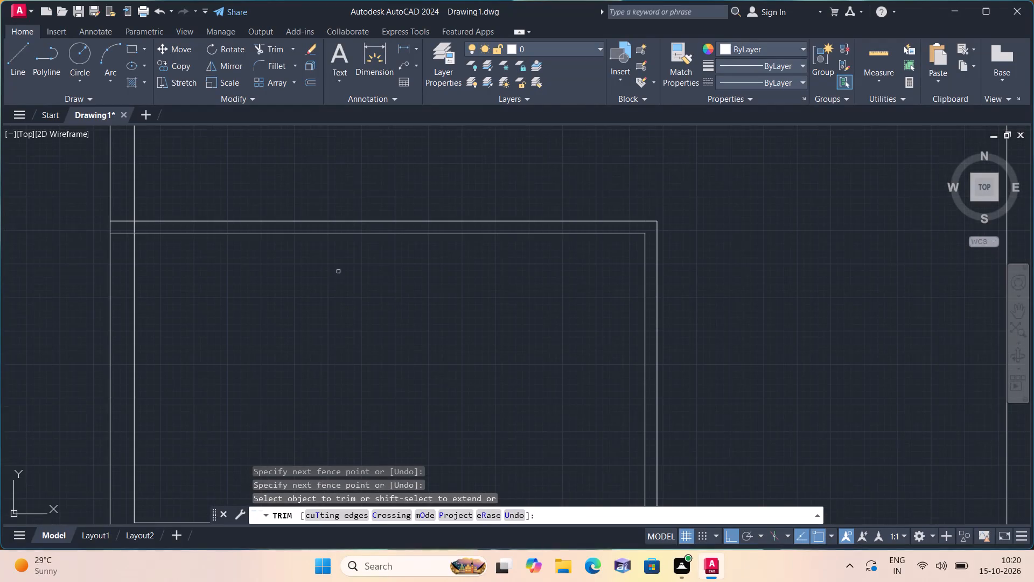
Trim the lower-left small room's inner right line where it overruns into the walls below and above the room.
middle_drag(276, 360, 395, 349)
scroll(286, 335, down, 1)
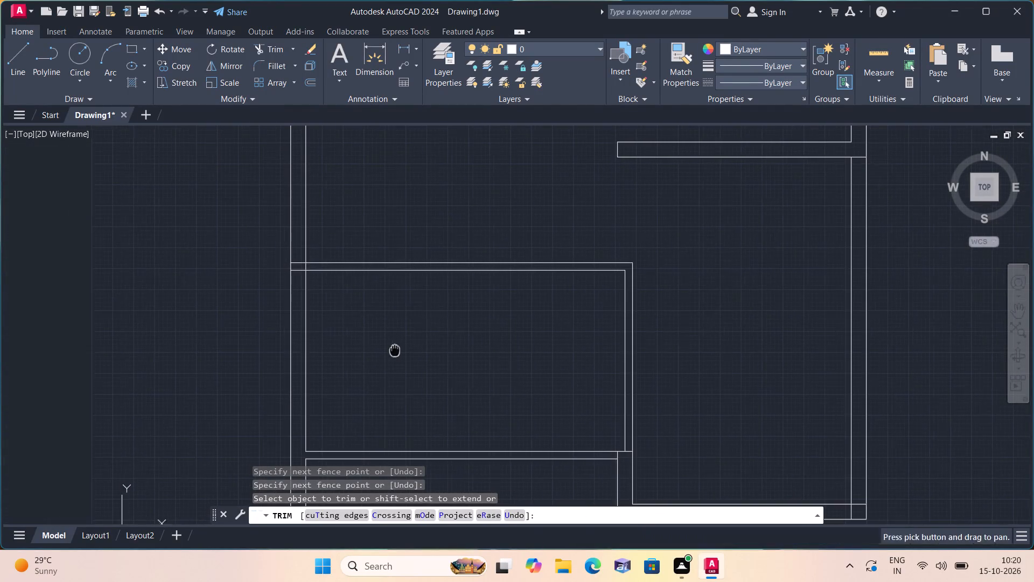
scroll(404, 339, down, 1)
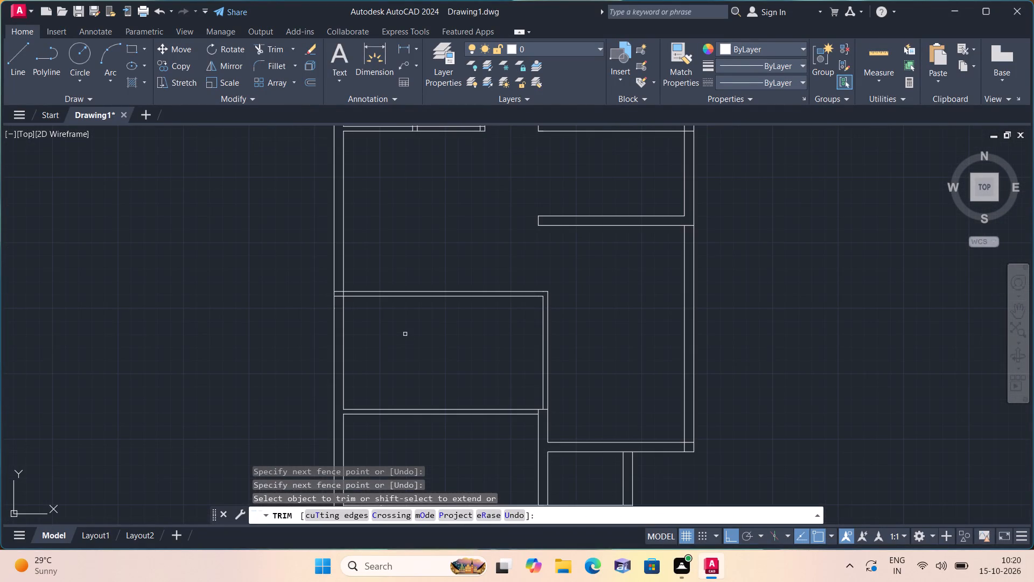
scroll(405, 334, down, 1)
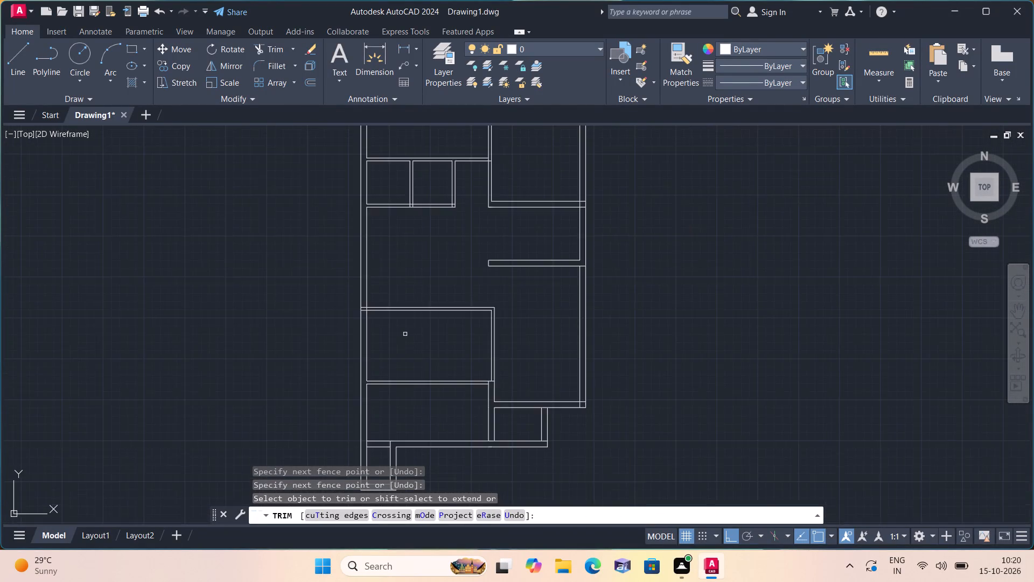
scroll(405, 334, up, 1)
middle_drag(411, 339, 406, 336)
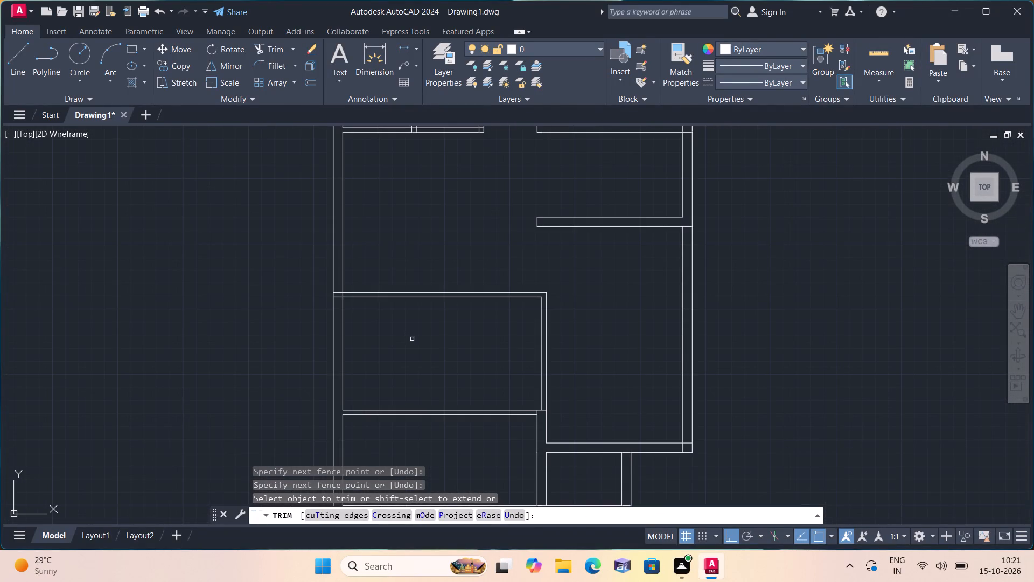
middle_drag(406, 336, 341, 253)
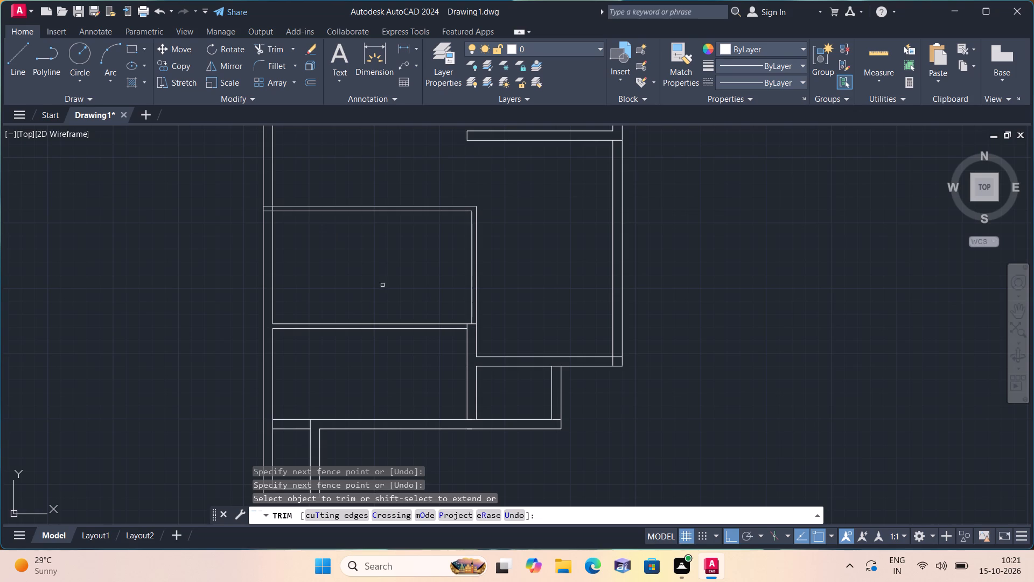
middle_drag(442, 404, 394, 289)
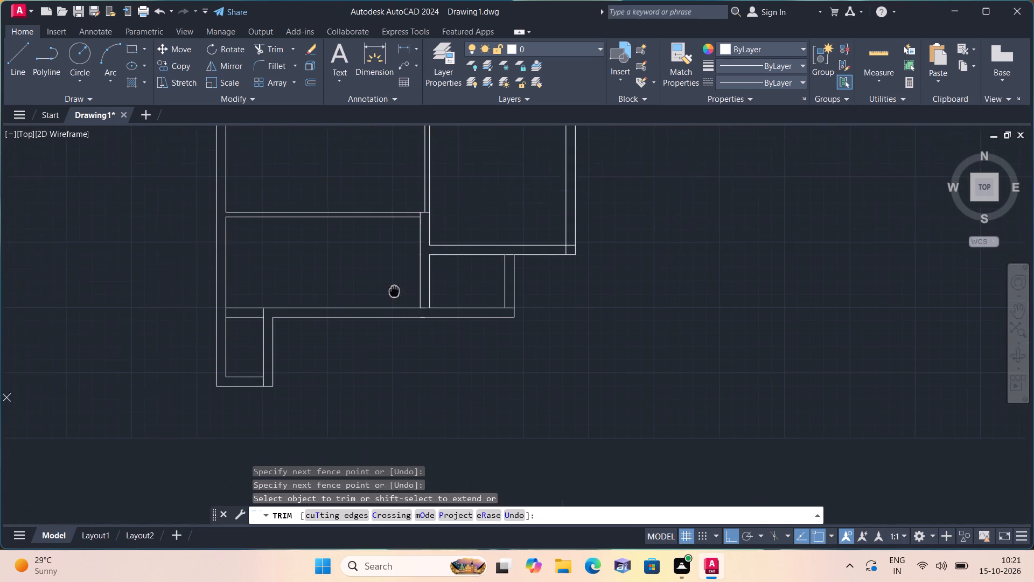
scroll(233, 407, up, 1)
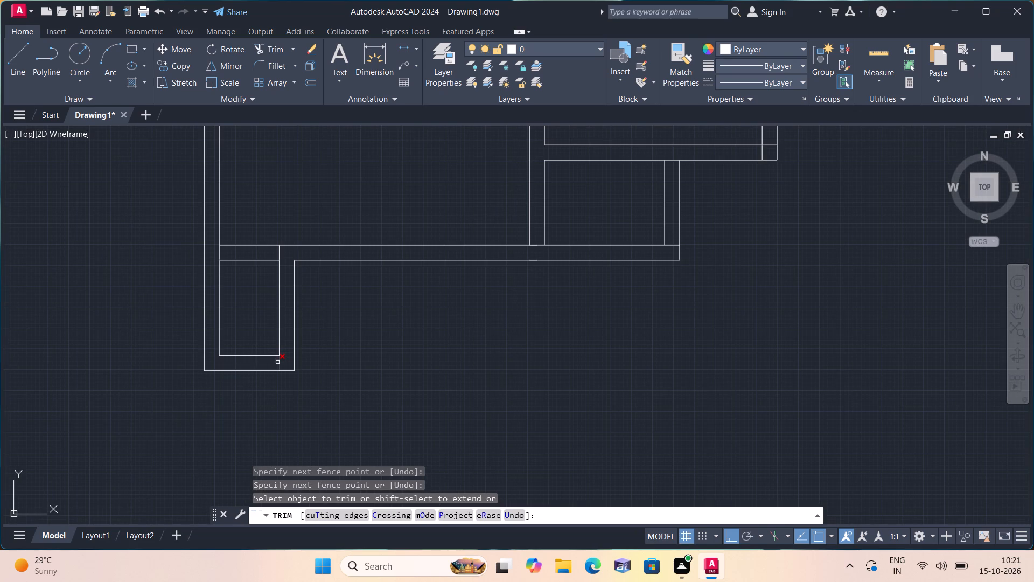
click(277, 362)
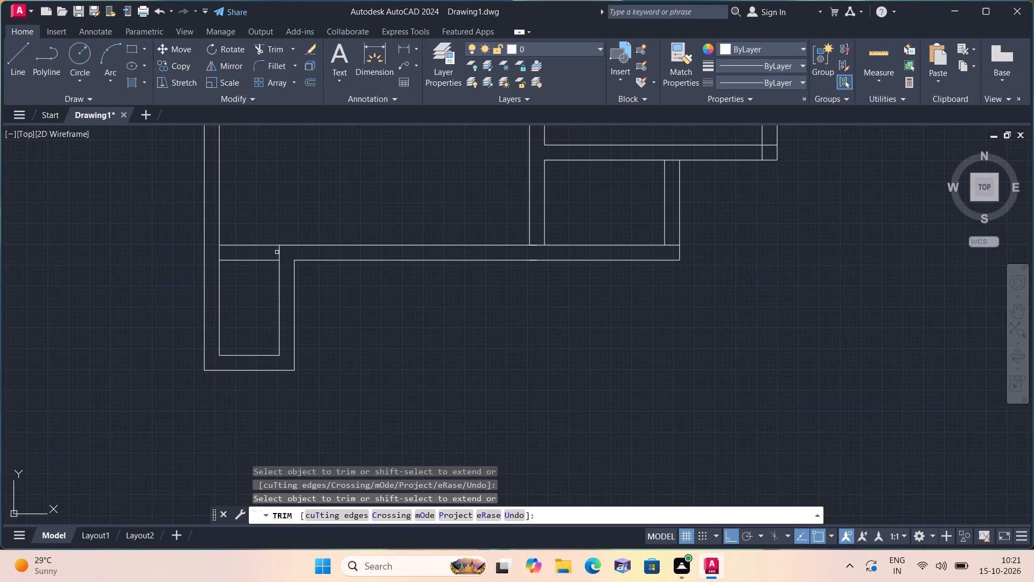
click(278, 252)
Trim the overhanging inner wall lines at the lower-right corners of the small right-hand room and the large room above it.
click(675, 246)
scroll(684, 218, down, 1)
middle_drag(681, 228, 673, 283)
scroll(681, 231, down, 1)
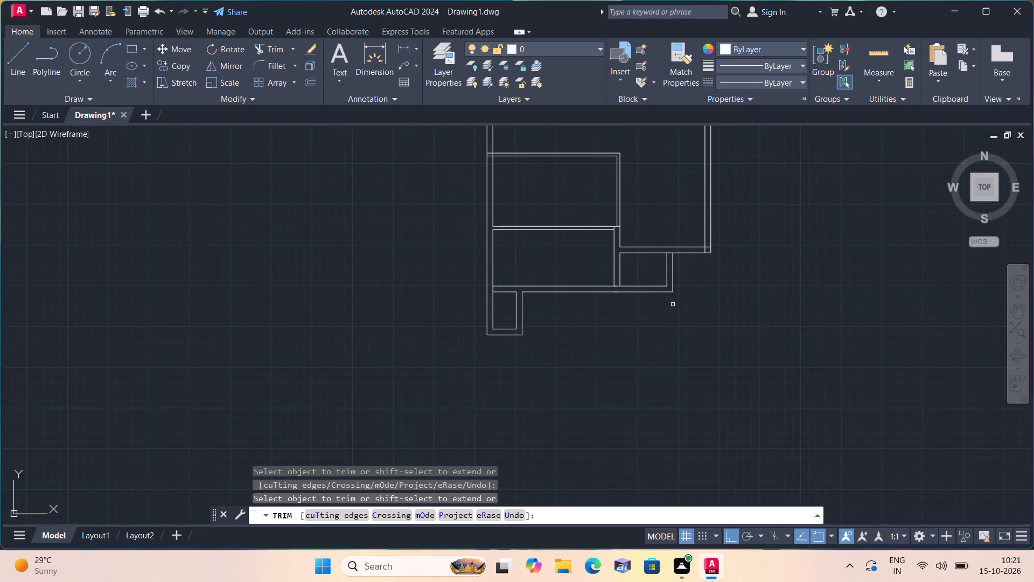
scroll(728, 238, up, 2)
scroll(676, 272, up, 2)
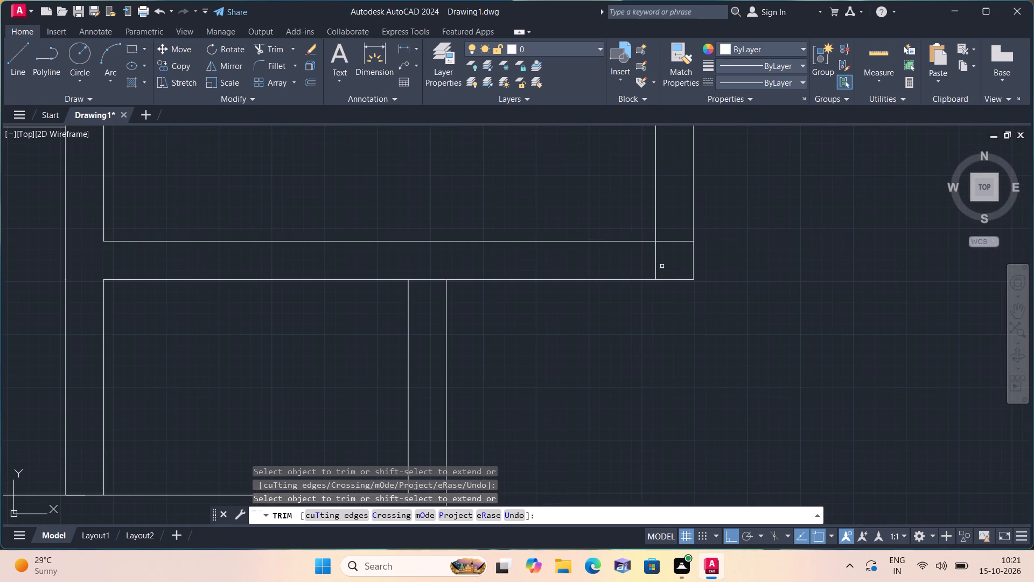
click(629, 266)
click(669, 241)
scroll(668, 242, down, 2)
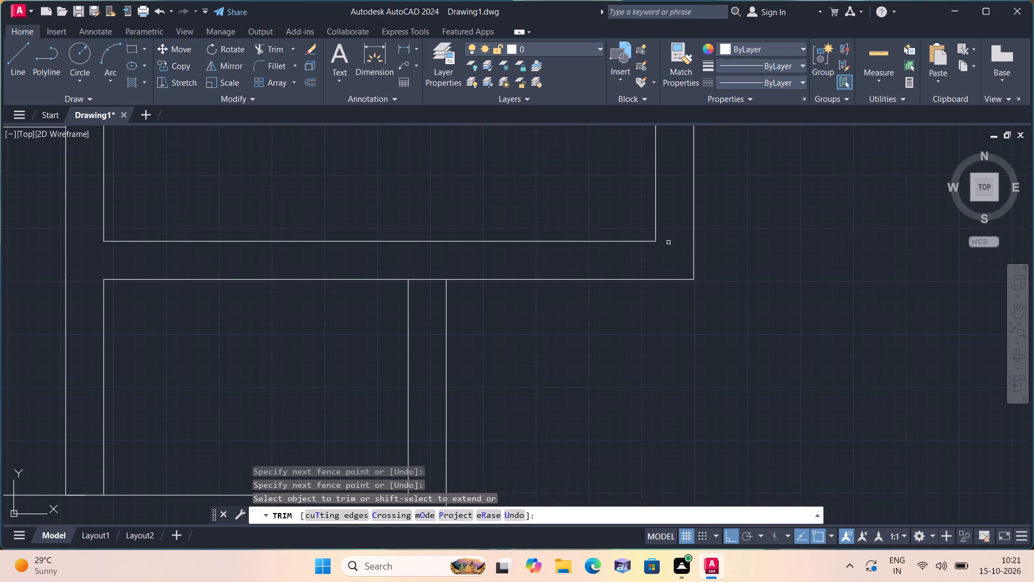
scroll(665, 244, down, 1)
key(space)
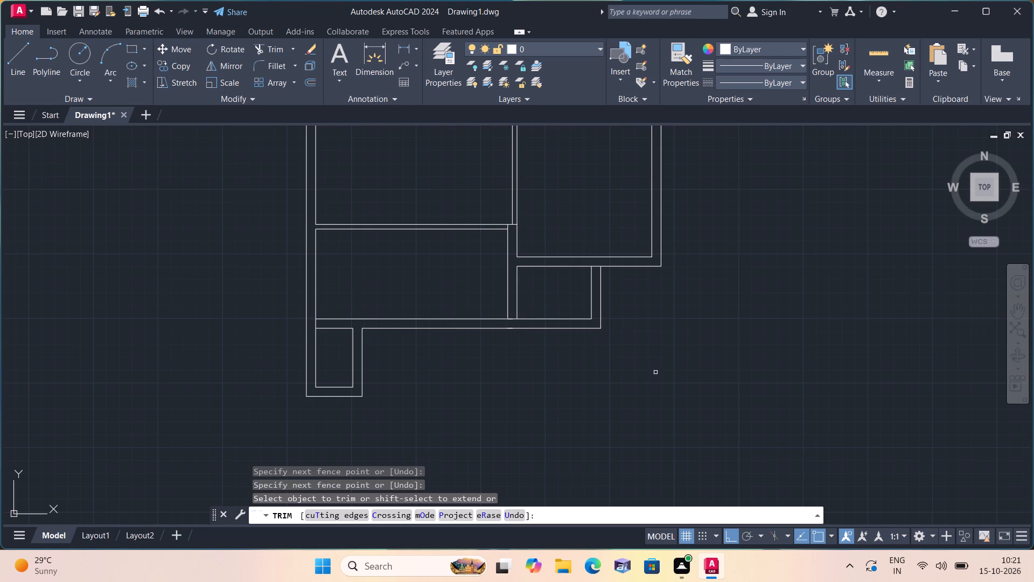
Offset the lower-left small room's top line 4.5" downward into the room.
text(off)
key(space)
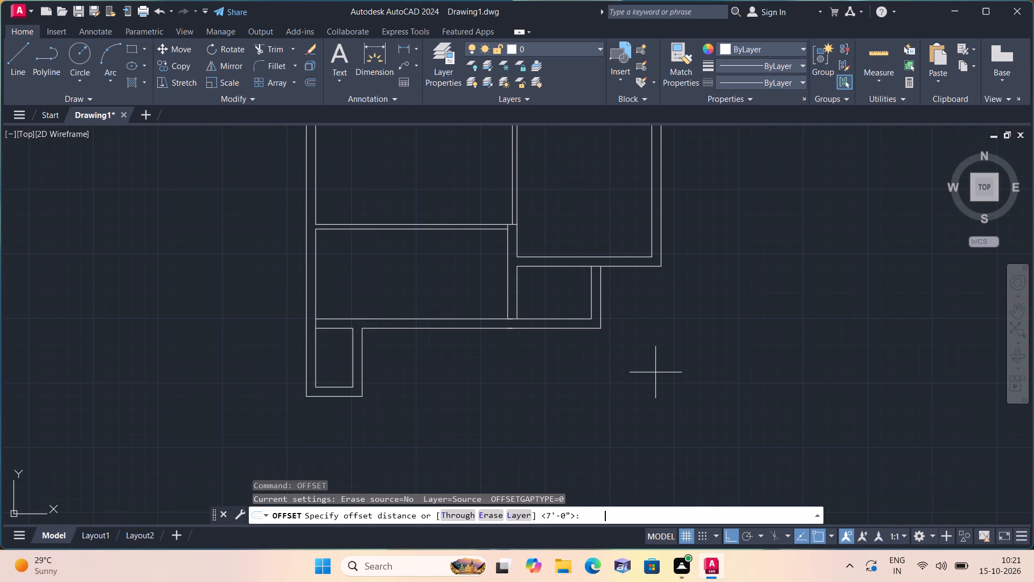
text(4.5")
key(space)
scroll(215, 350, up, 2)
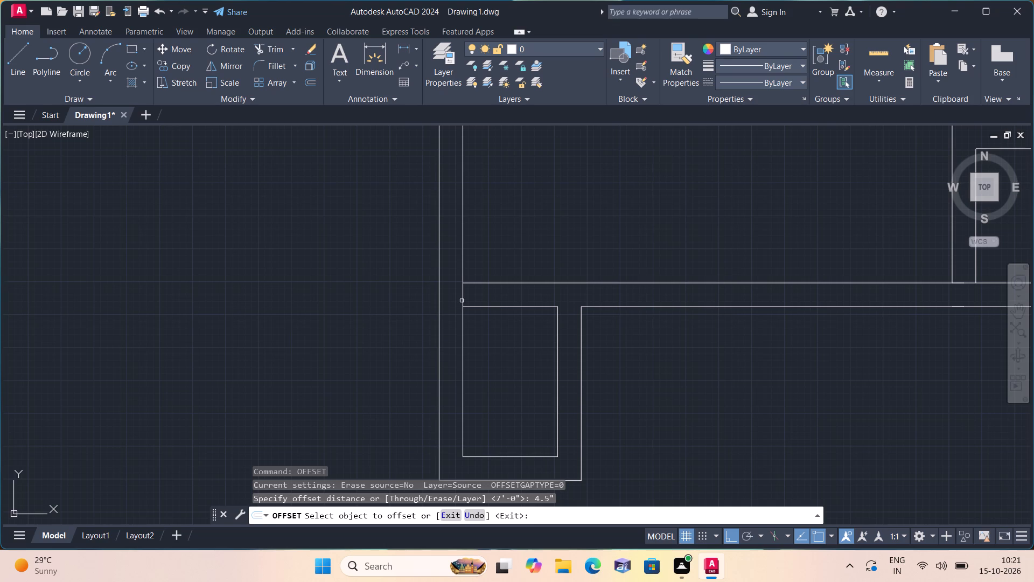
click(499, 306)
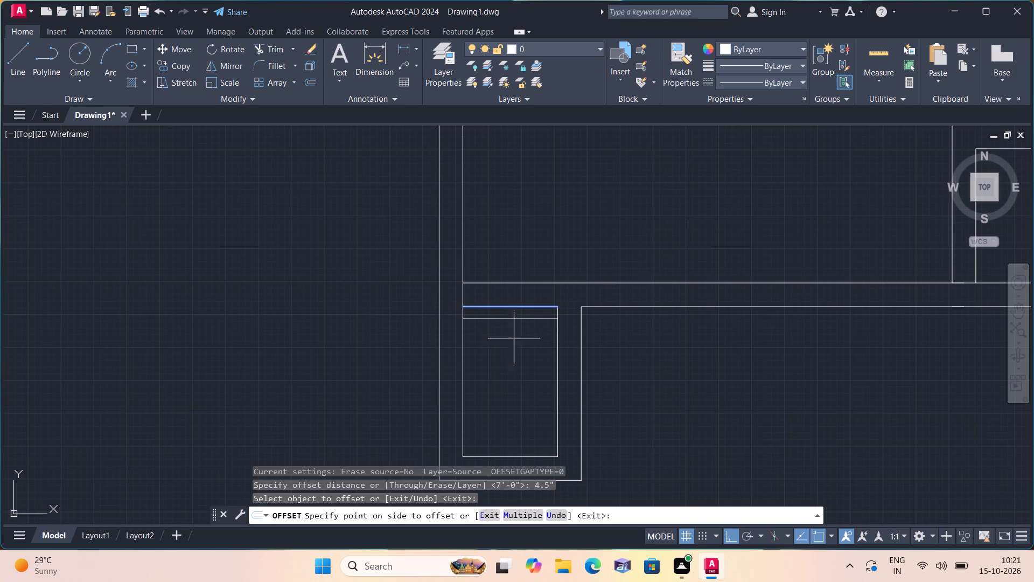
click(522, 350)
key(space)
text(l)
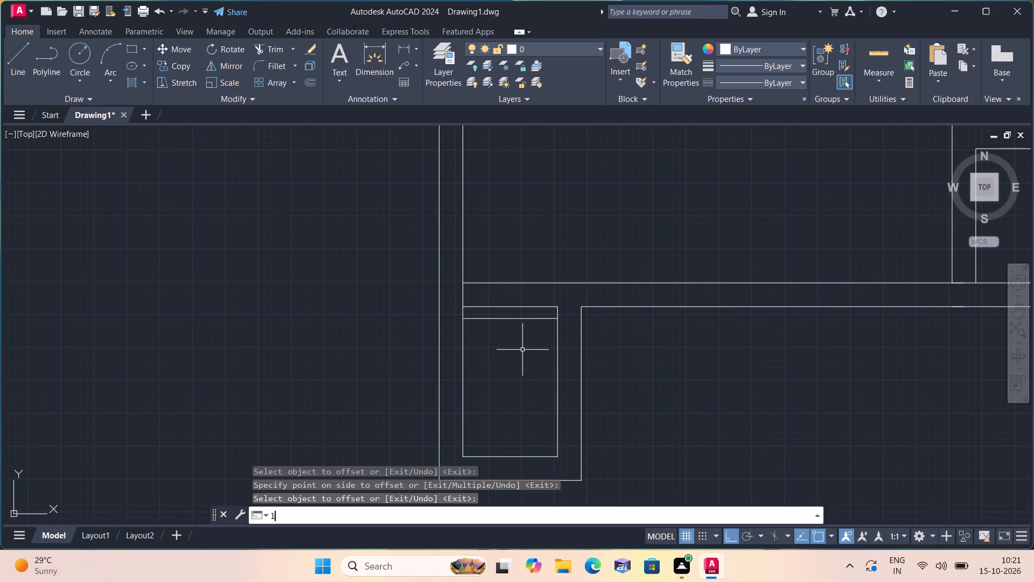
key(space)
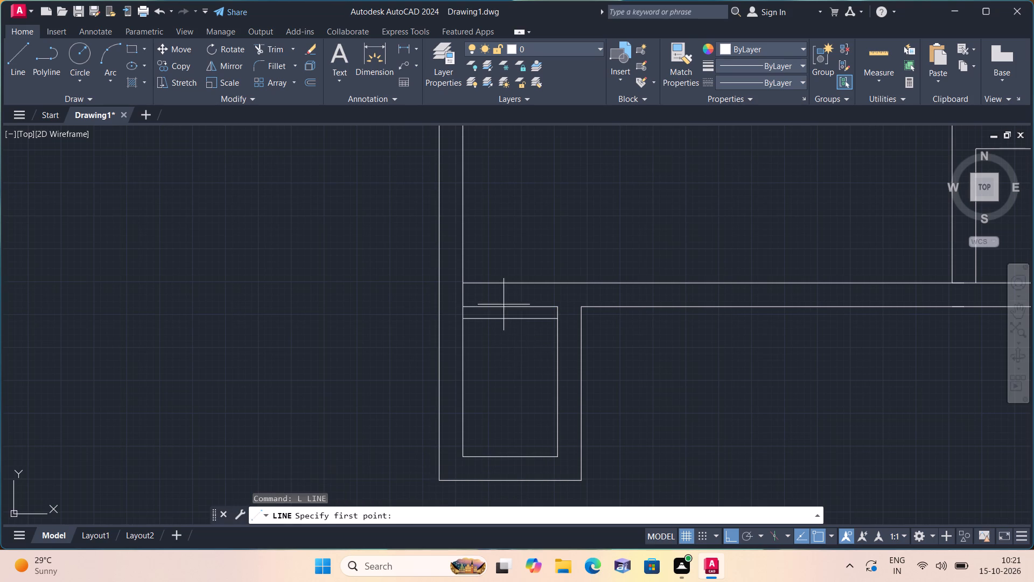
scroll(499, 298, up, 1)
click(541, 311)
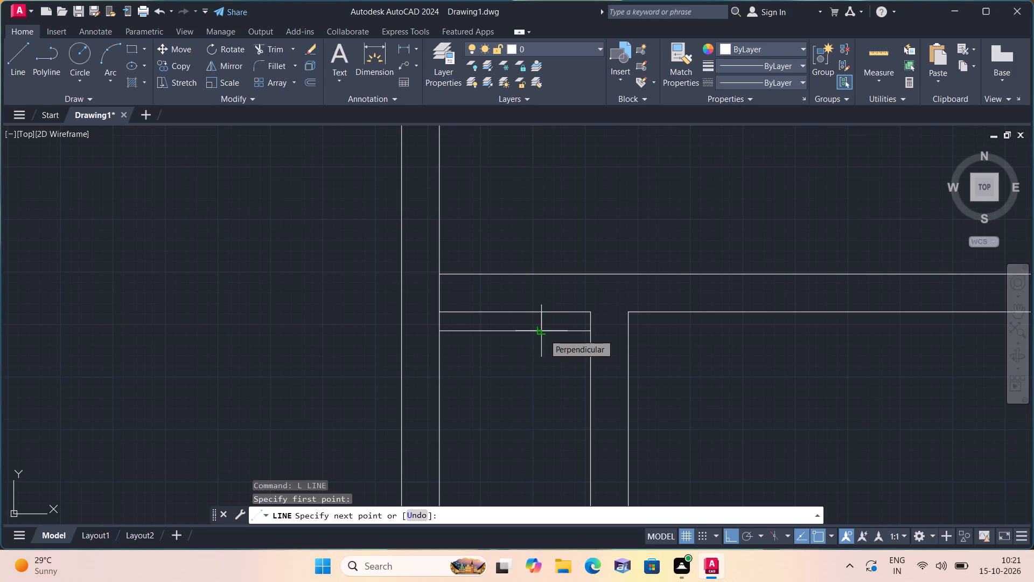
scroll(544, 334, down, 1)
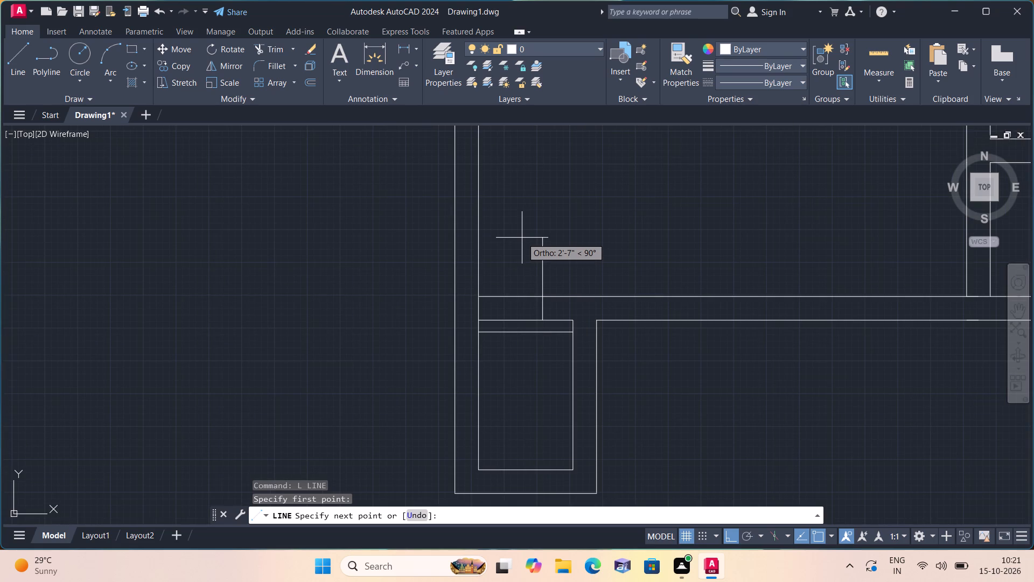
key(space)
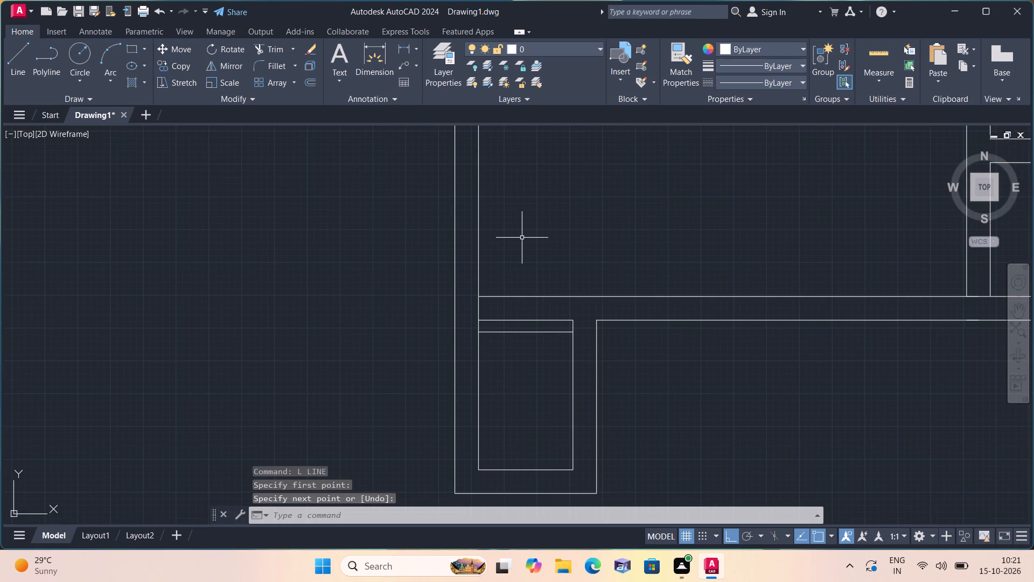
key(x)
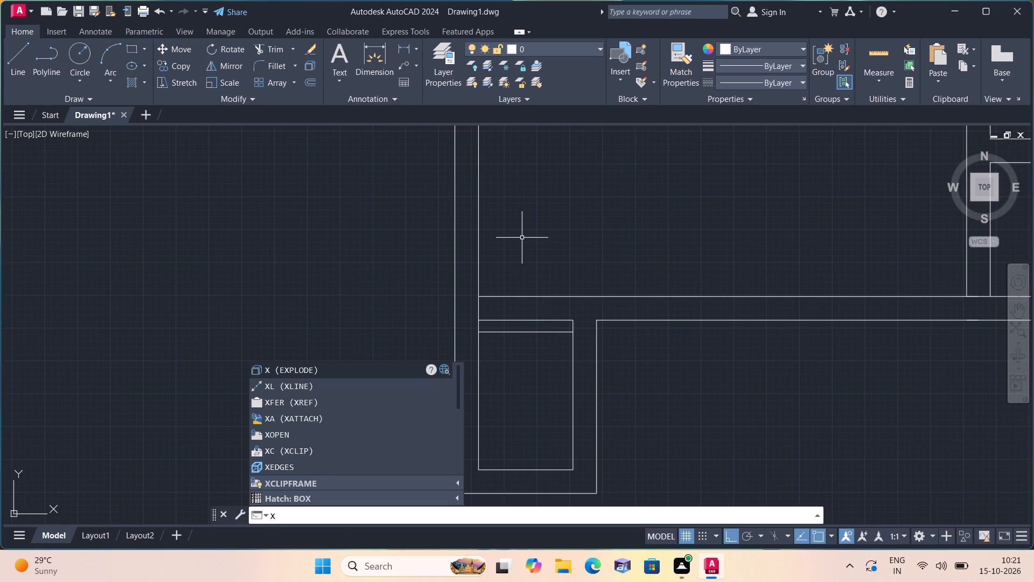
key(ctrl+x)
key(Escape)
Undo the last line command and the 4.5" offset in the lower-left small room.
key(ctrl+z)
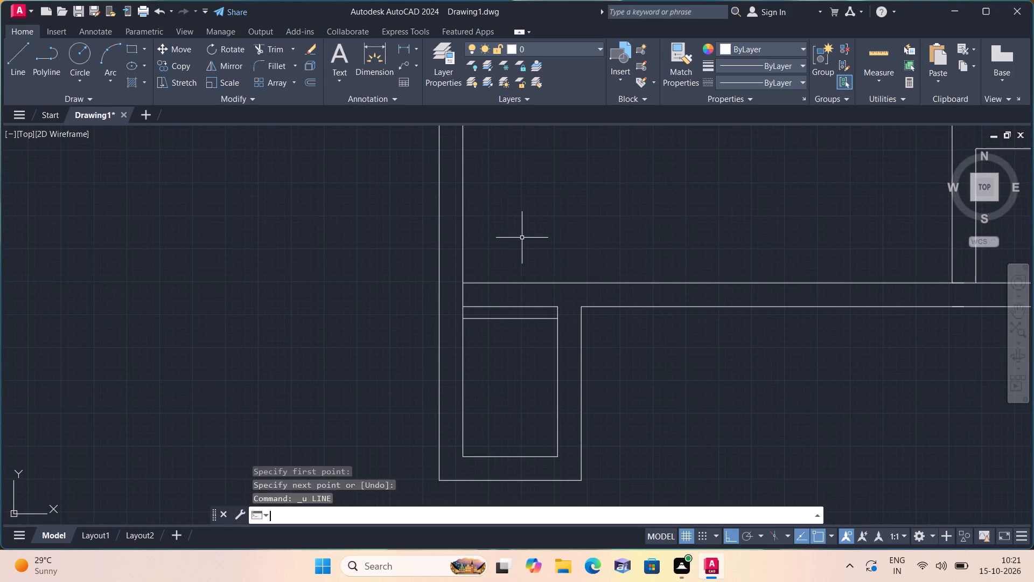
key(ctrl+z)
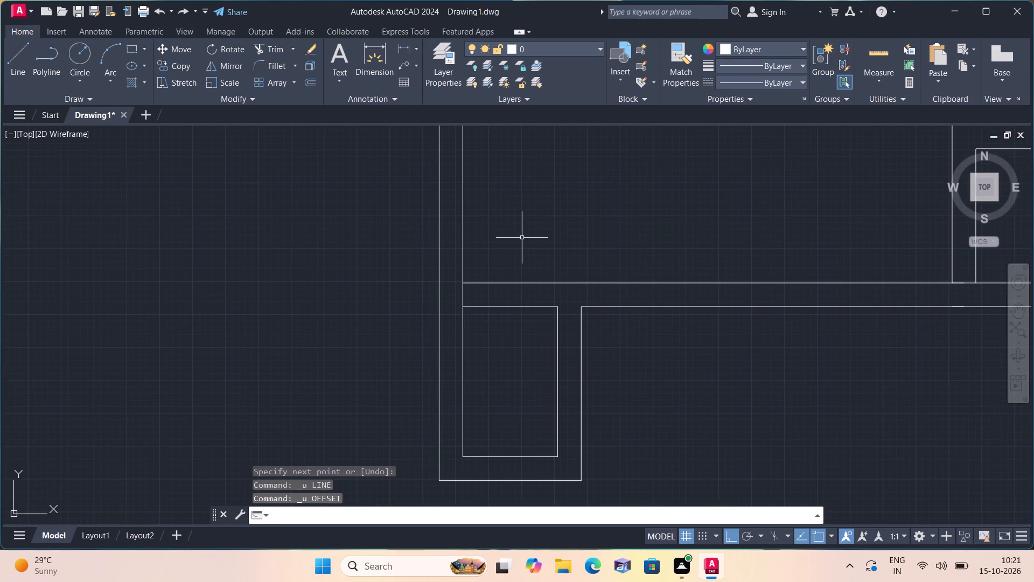
Offset the lower-left small room's top line 4.5" upward into the wall above it.
text(off)
key(space)
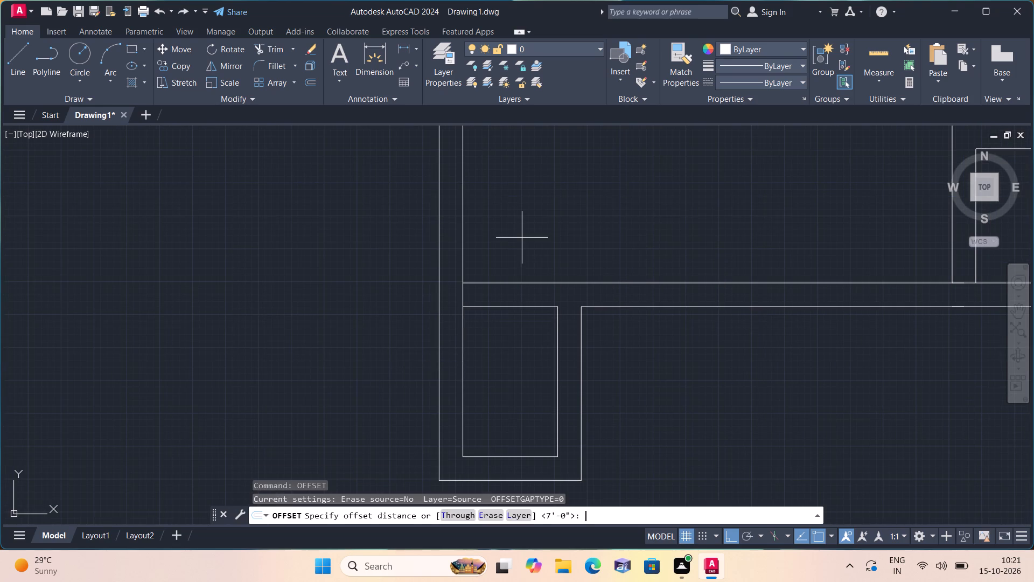
text(4.5")
key(space)
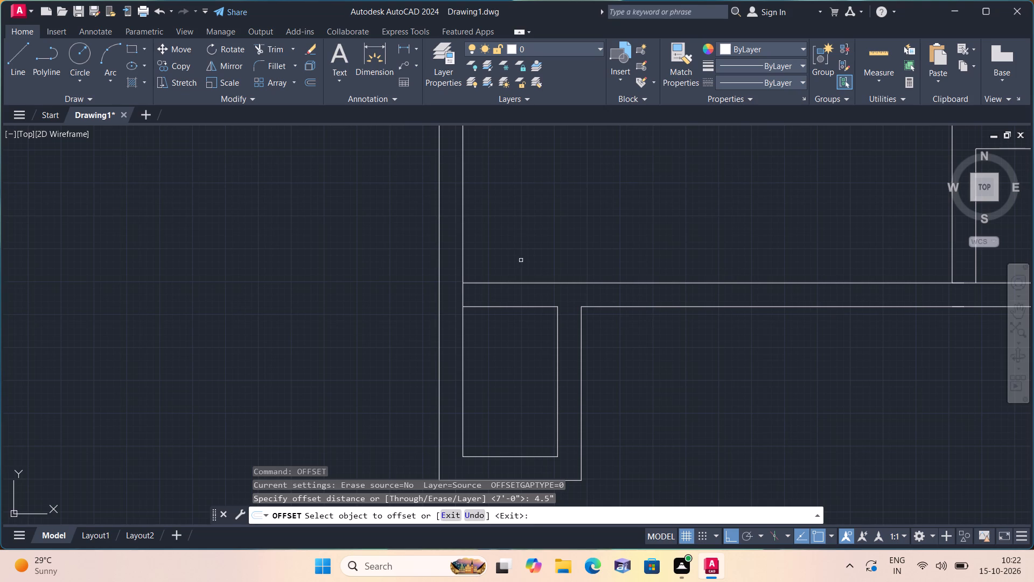
click(535, 304)
click(535, 308)
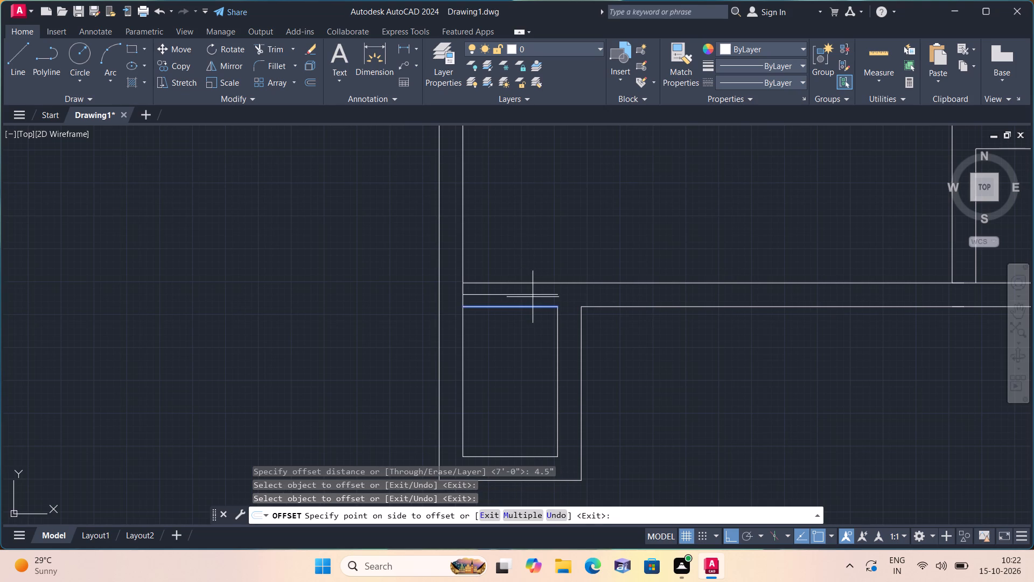
click(531, 289)
key(space)
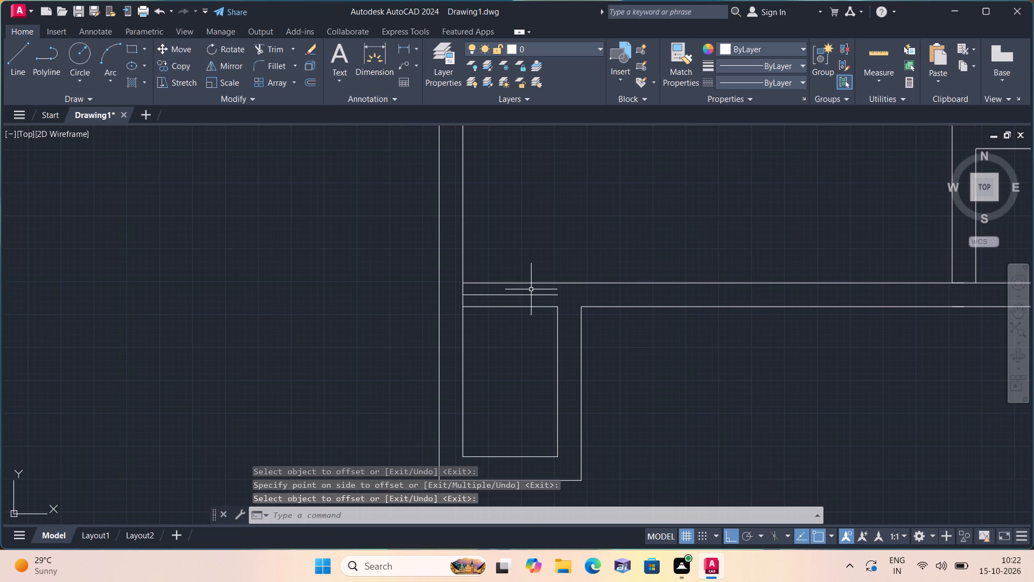
Draw a short vertical line from the right end of the new offset line up to the wall's upper line.
text(l)
key(space)
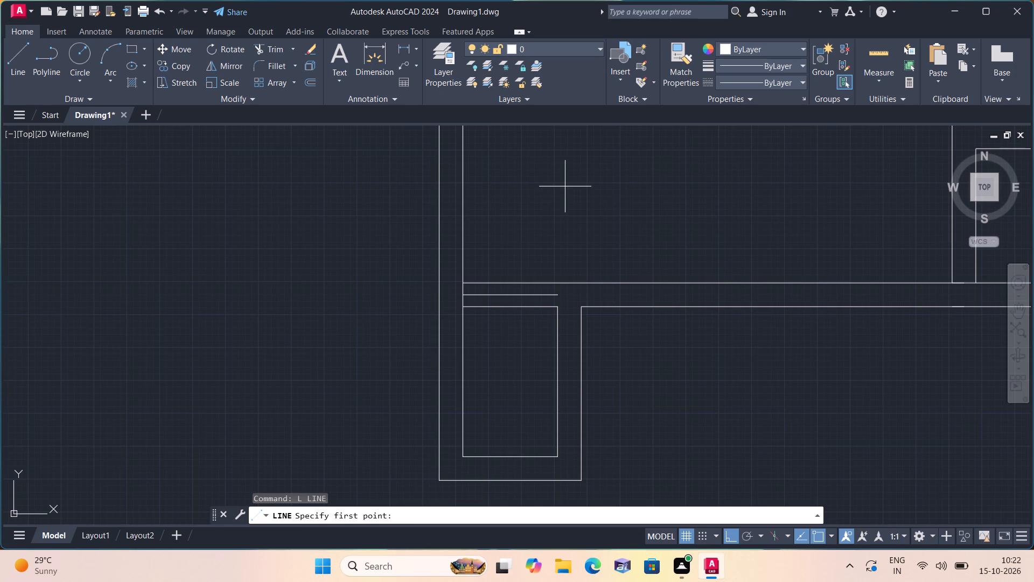
scroll(548, 278, up, 2)
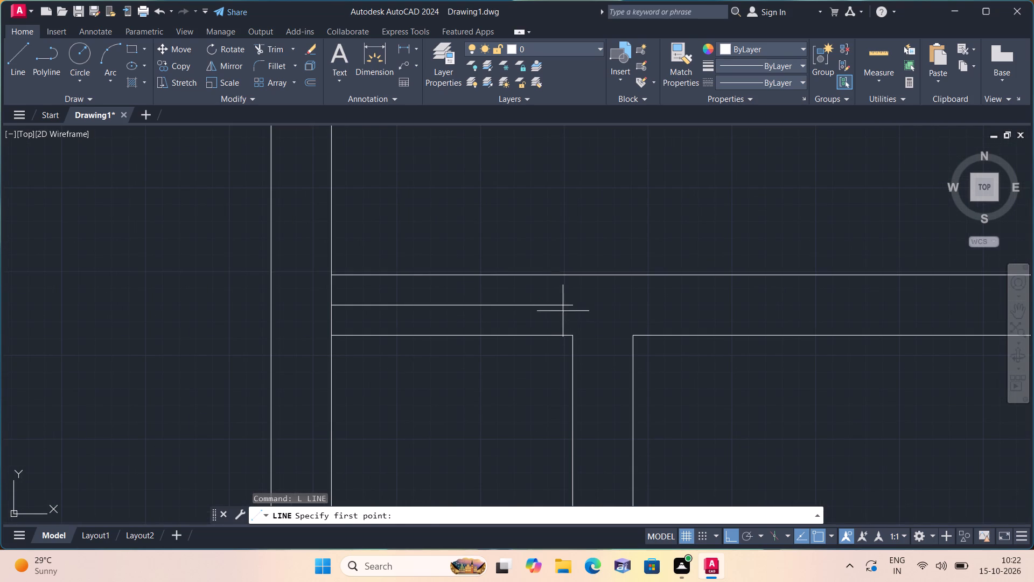
click(570, 306)
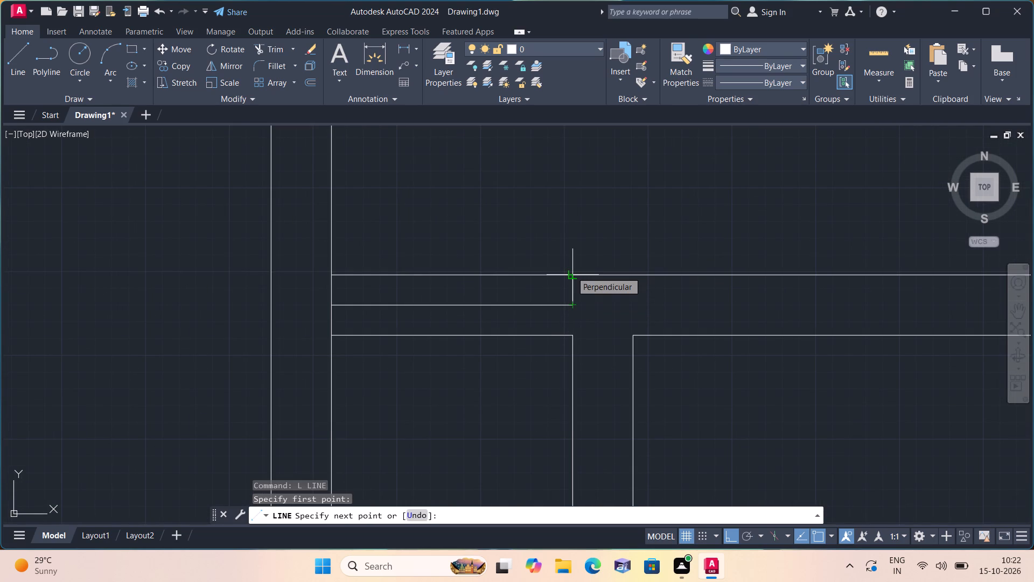
click(571, 272)
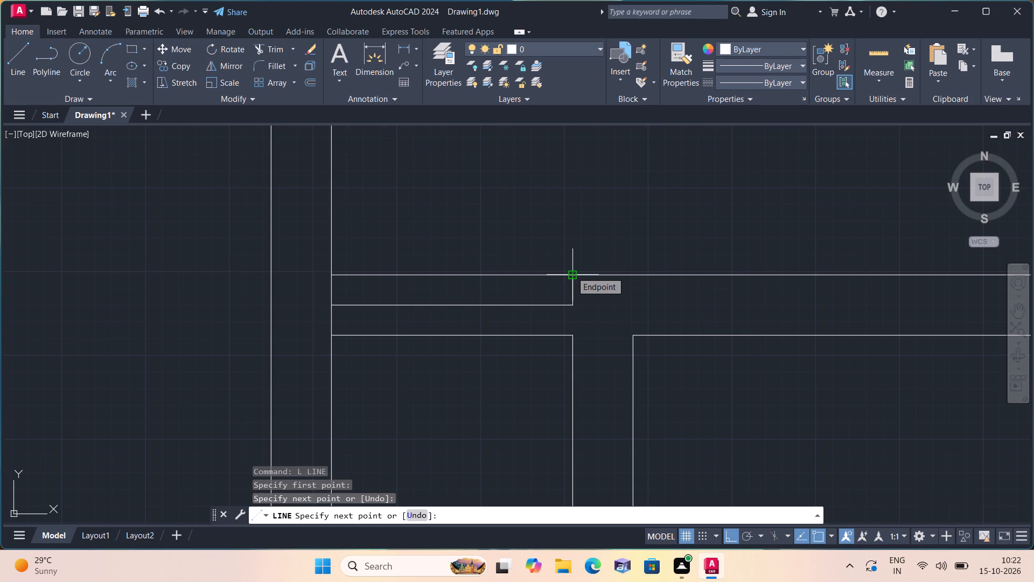
key(space)
key(space)
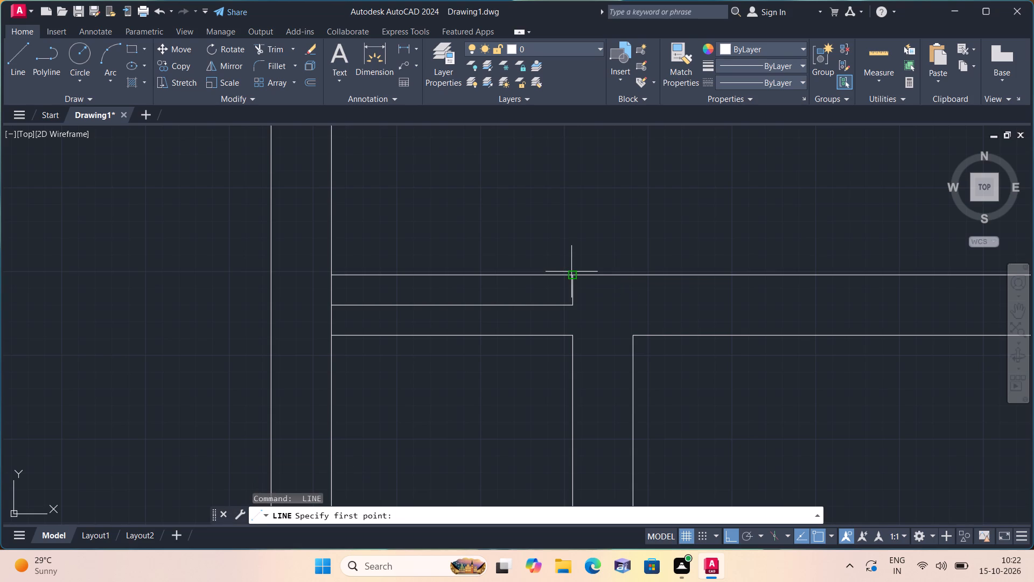
Draw a short vertical line from the offset line down to the lower-left small room's top line, slightly left of their shared end.
click(529, 306)
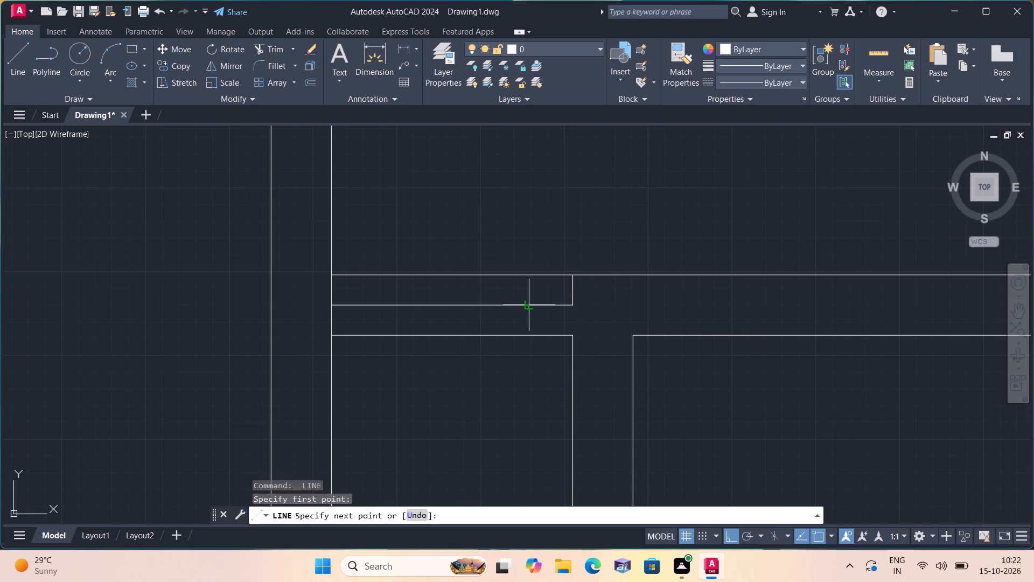
click(530, 337)
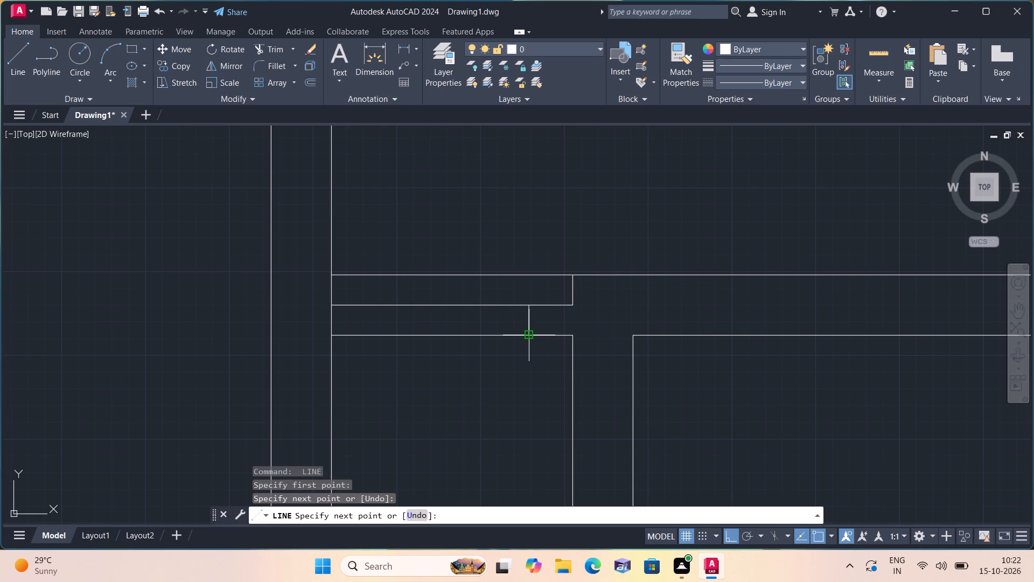
key(space)
Trim the offset line and the small room's top line between the left outer wall and the new short vertical line.
text(trim)
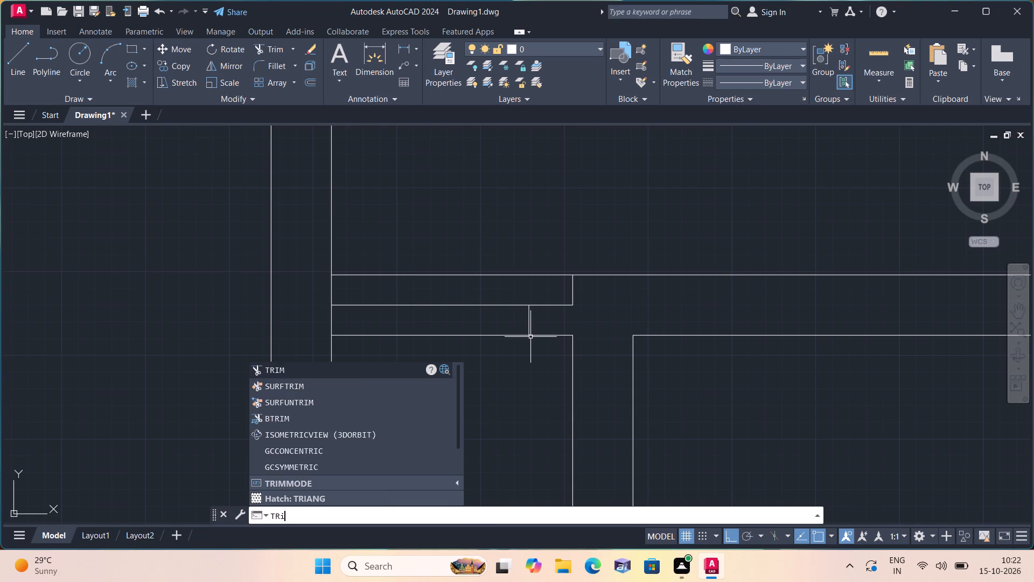
key(space)
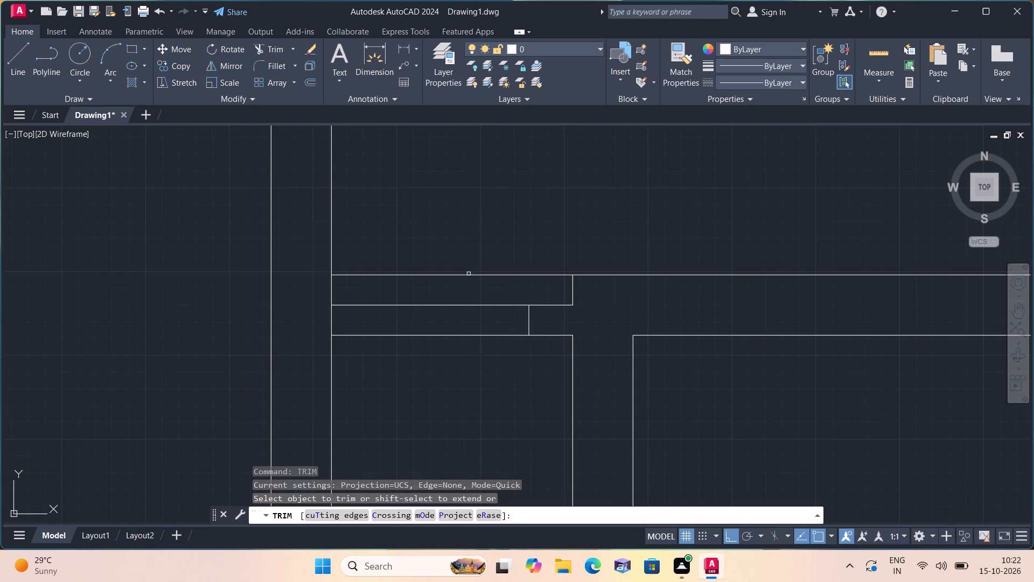
click(422, 240)
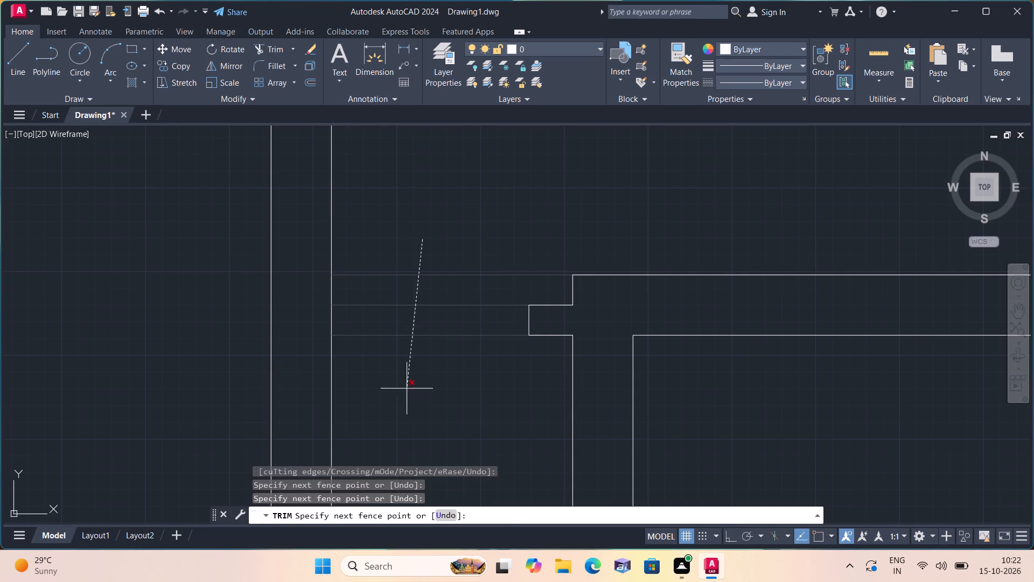
click(399, 177)
drag(441, 406, 429, 392)
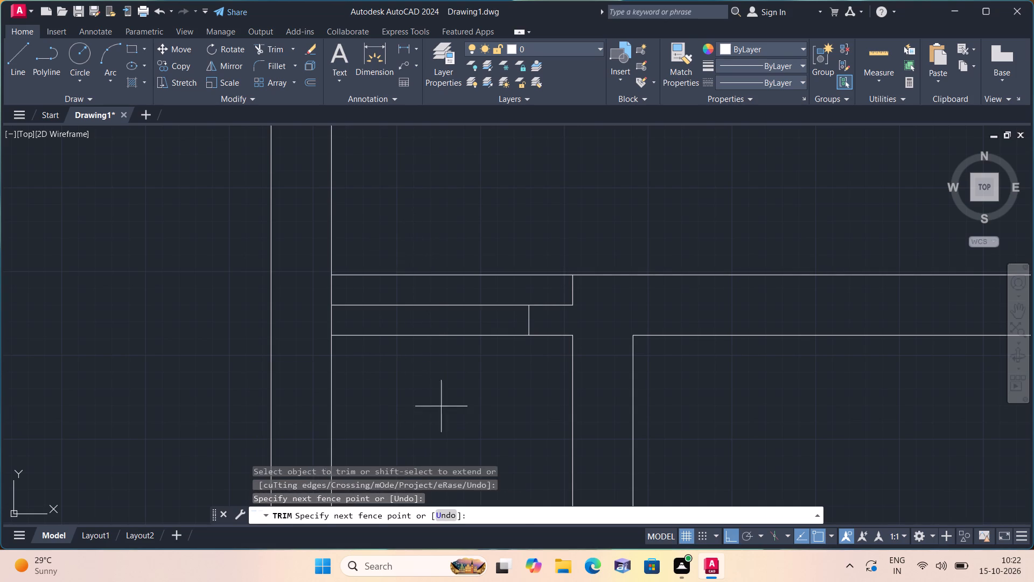
click(413, 297)
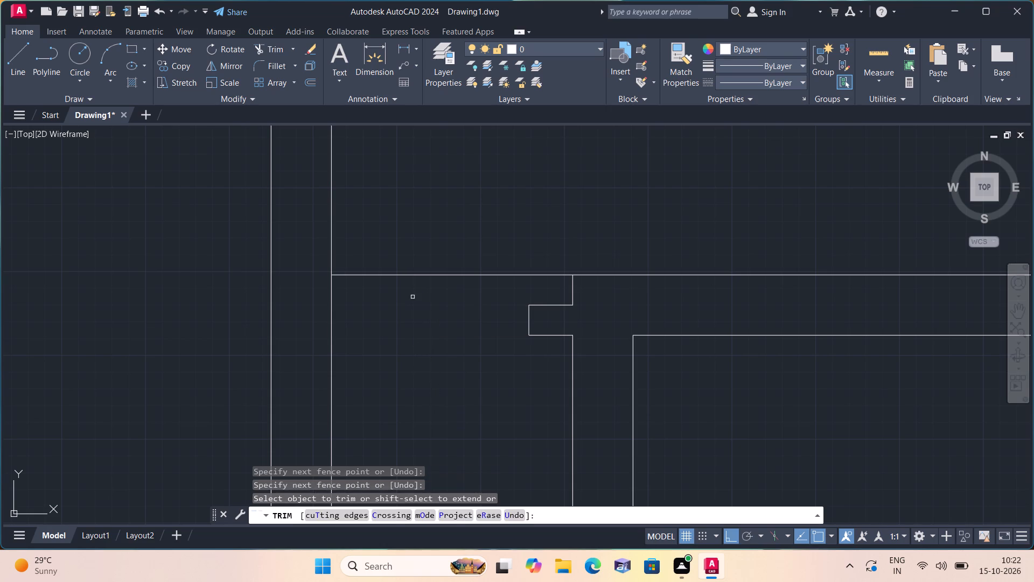
click(423, 280)
click(425, 314)
text(l)
key(space)
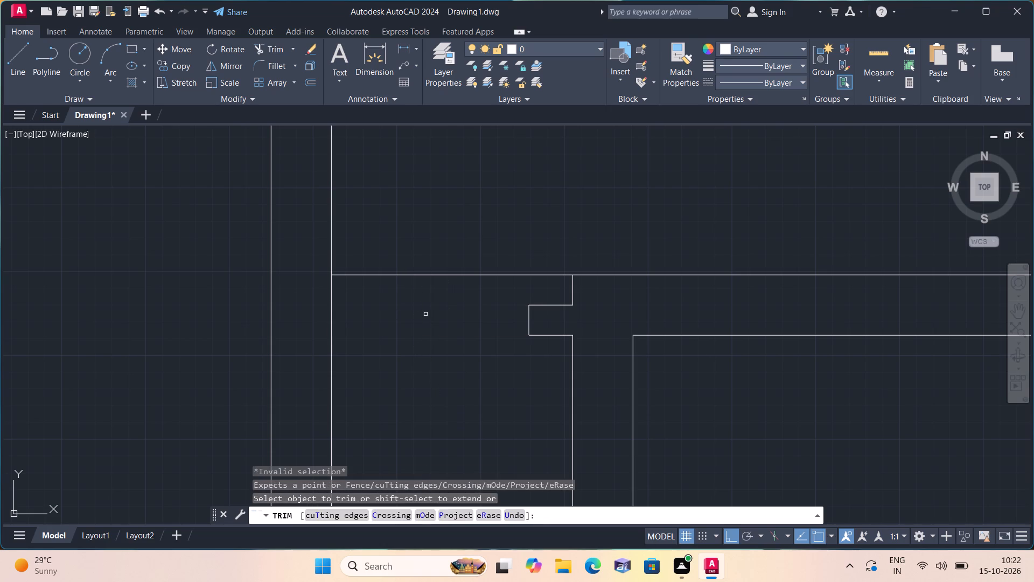
key(Escape)
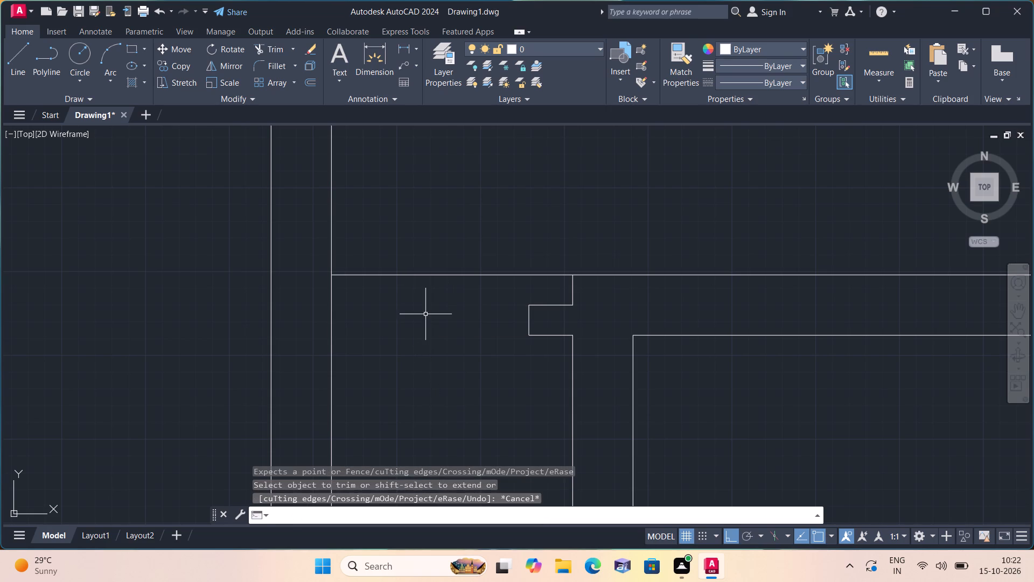
Draw a vertical line from the upper end of that short line up to the wall's upper line.
text(l)
key(space)
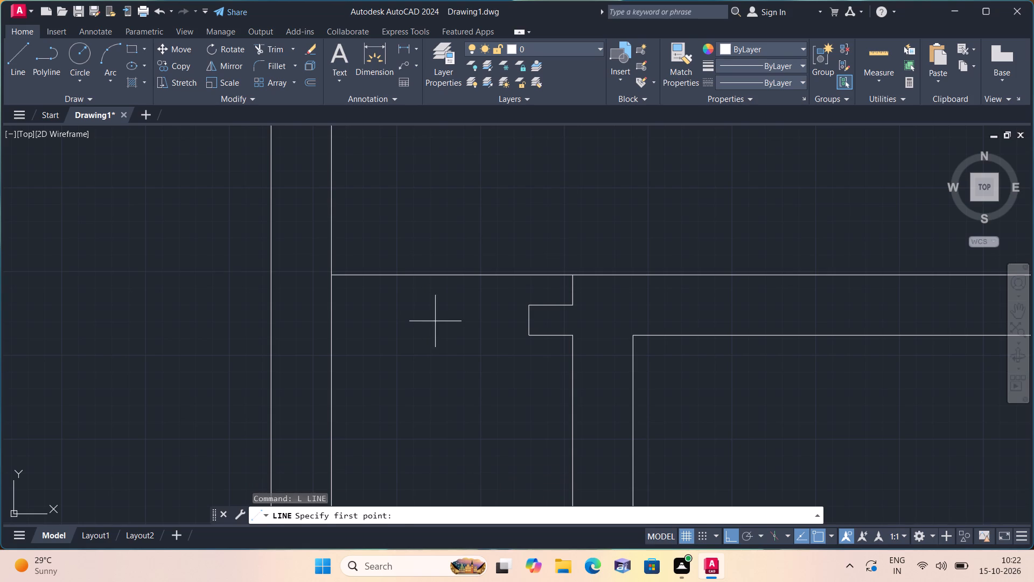
click(530, 304)
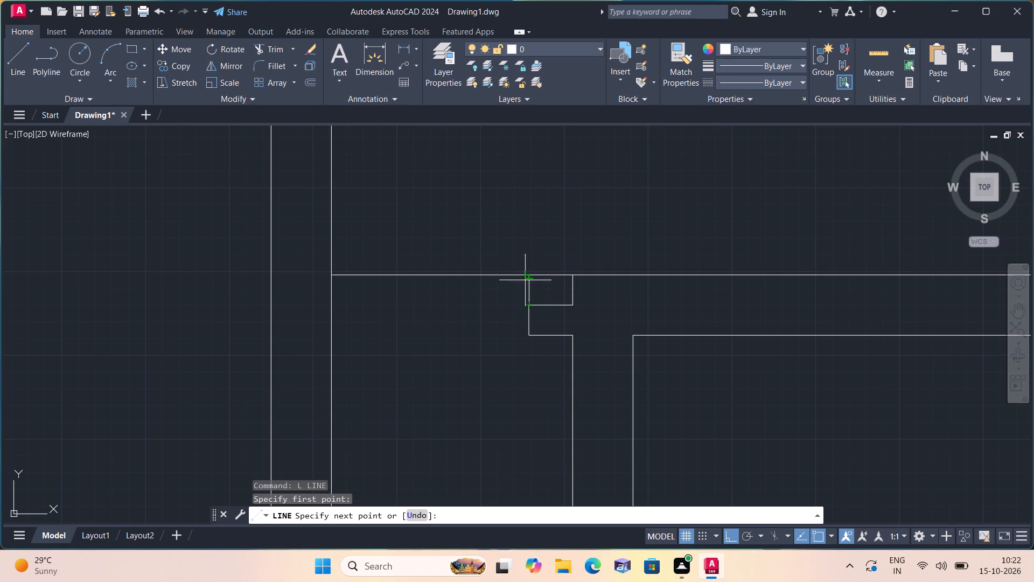
click(525, 271)
key(space)
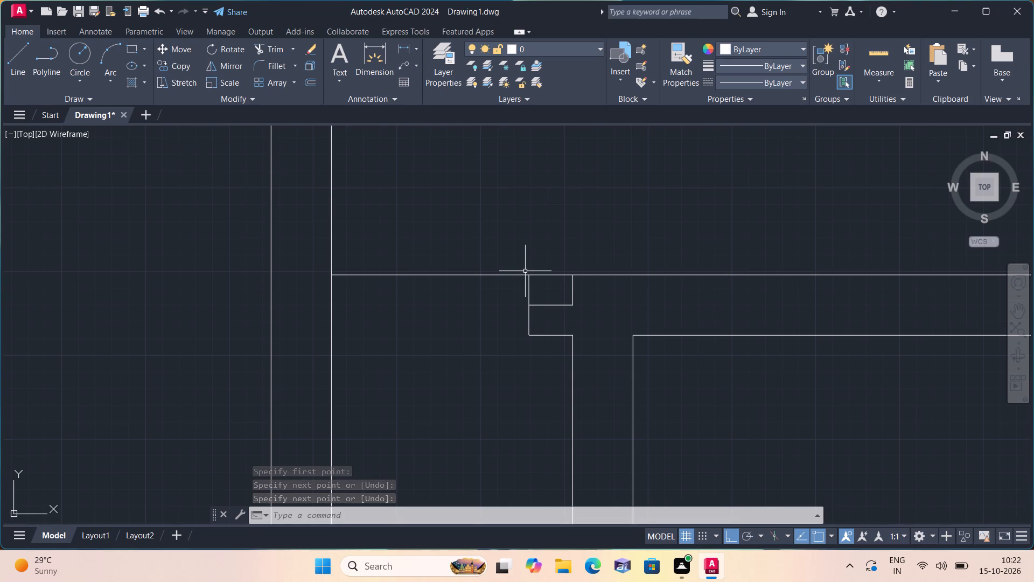
Draw a vertical line from the top of the small room's right inner wall line up to the offset line's end.
text(l)
key(space)
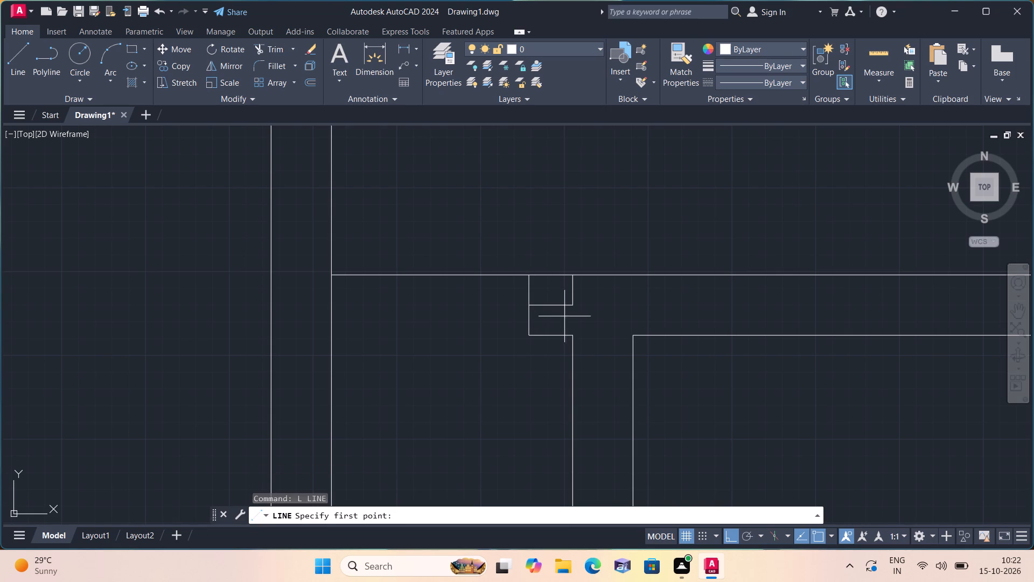
drag(569, 335, 568, 335)
drag(568, 335, 563, 331)
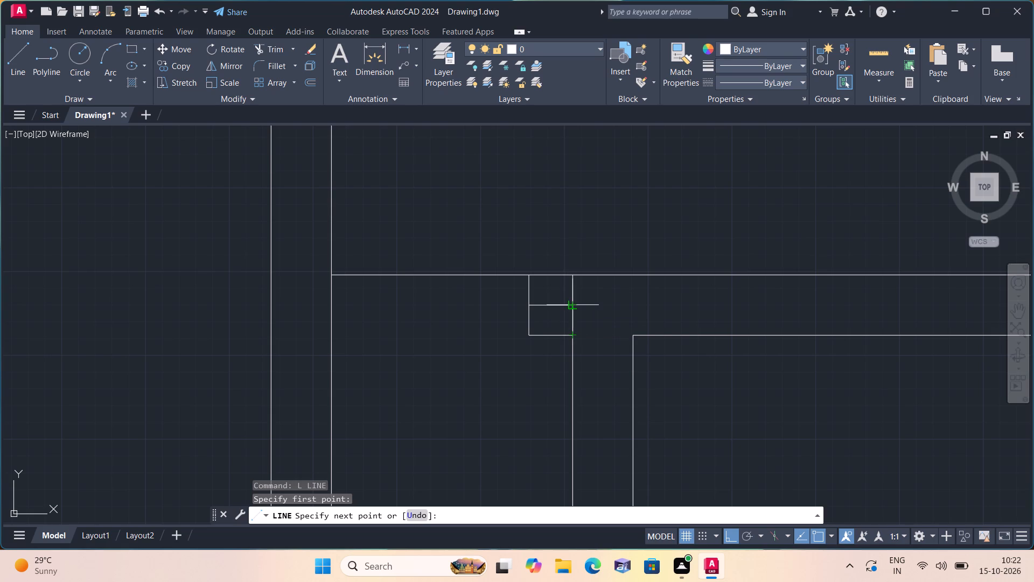
click(571, 308)
key(space)
Trim the wall's upper line between the left outer wall and the stub's left edge.
text(trim)
key(space)
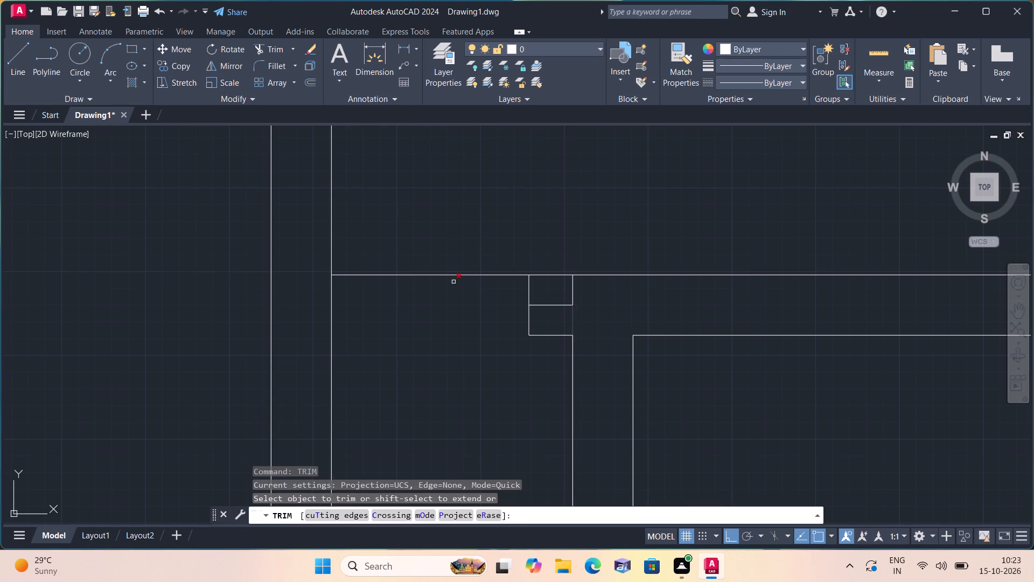
drag(418, 251, 420, 266)
click(463, 336)
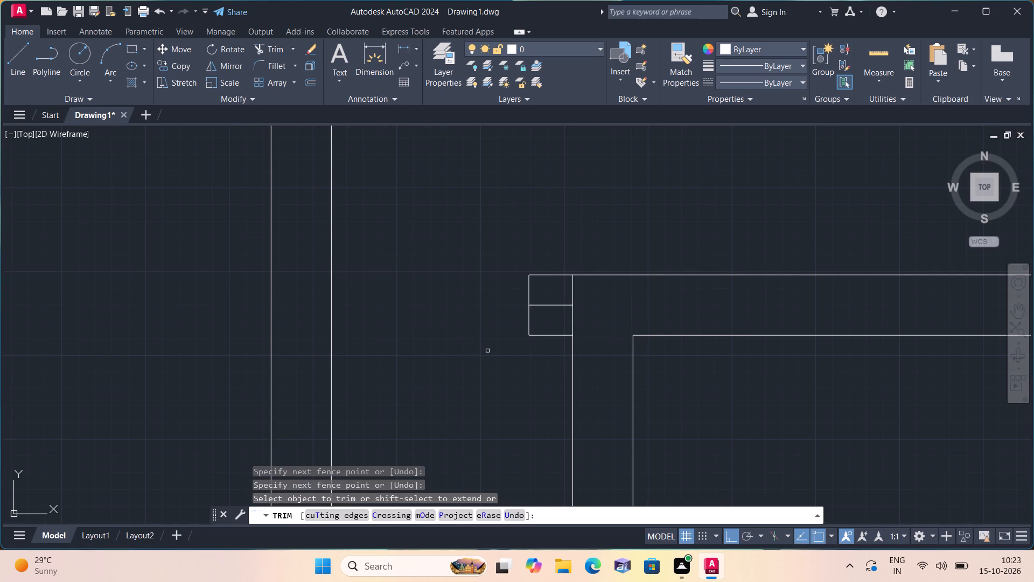
Trim away the stub's lower half outline and the short vertical line inside the wall, leaving a 4.5" thick stub.
scroll(497, 357, down, 1)
click(512, 352)
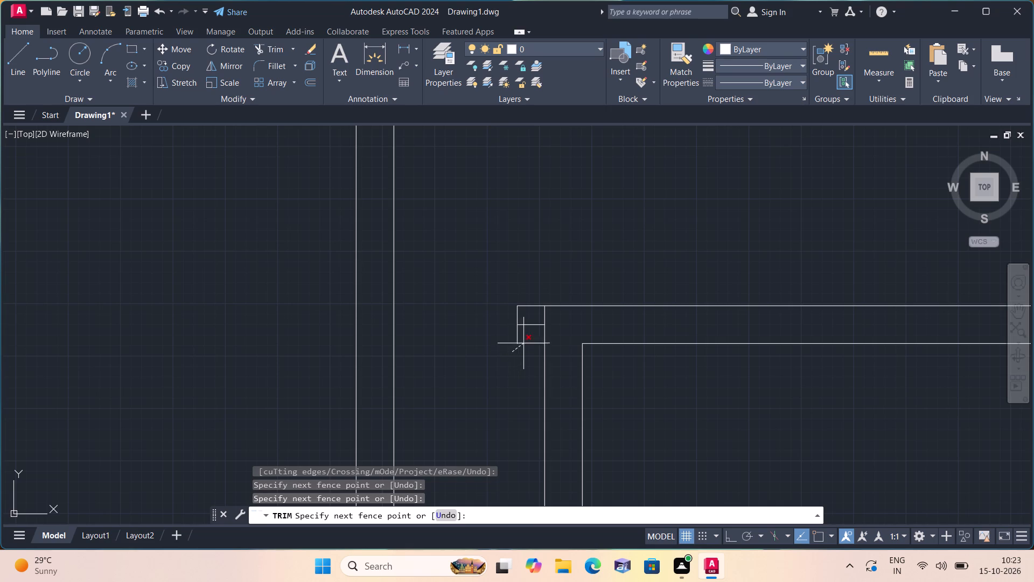
click(523, 343)
click(523, 342)
click(502, 336)
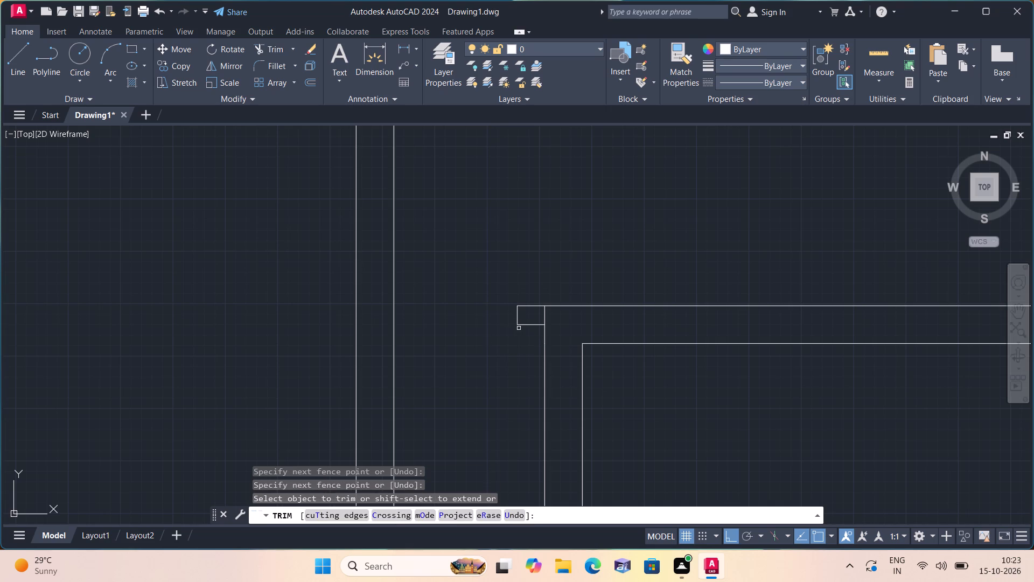
click(543, 316)
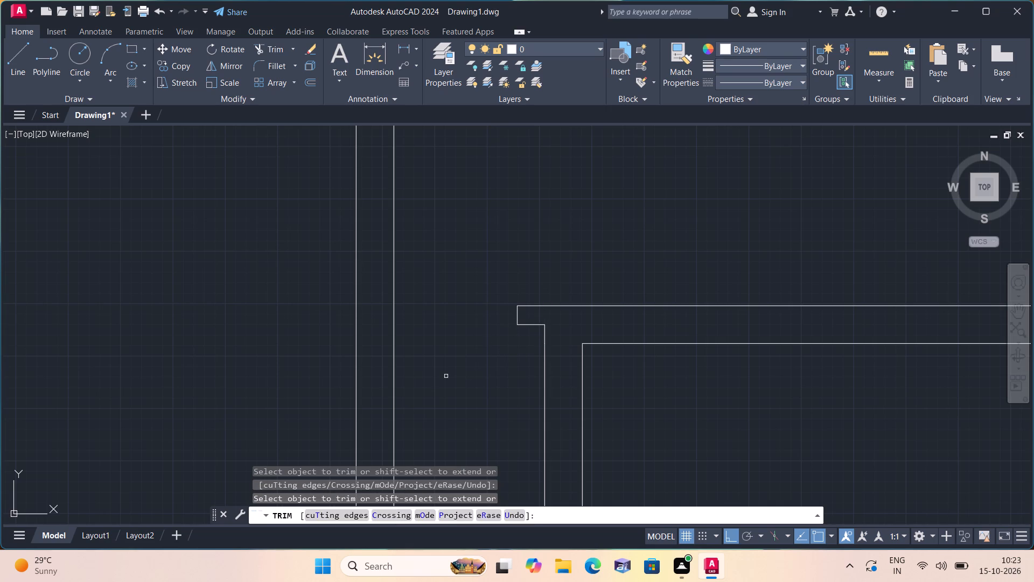
Look over the whole floor plan from the lower-left small room up to the top walls.
middle_drag(441, 374, 322, 402)
scroll(441, 374, down, 1)
scroll(338, 325, down, 1)
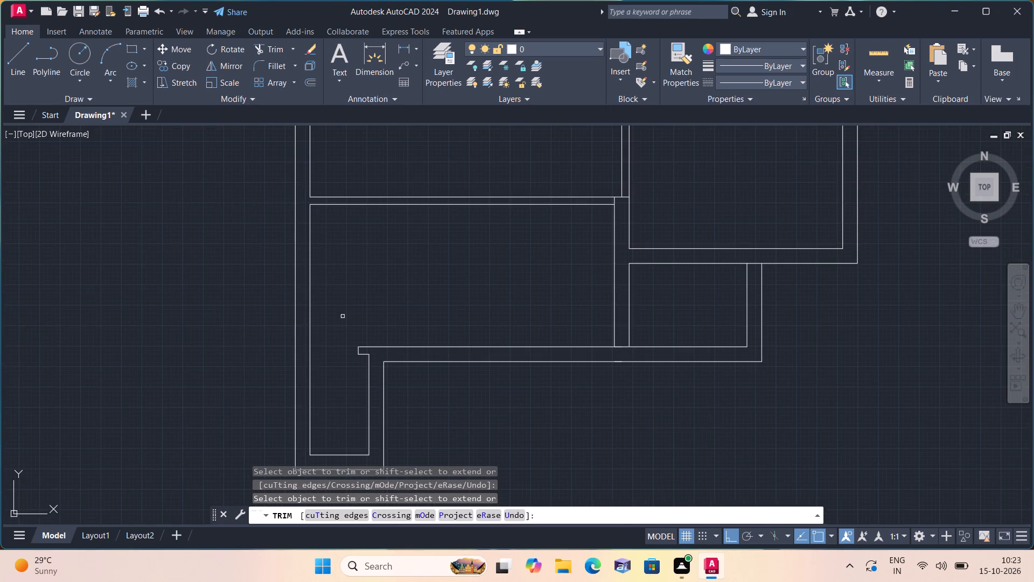
scroll(347, 311, down, 1)
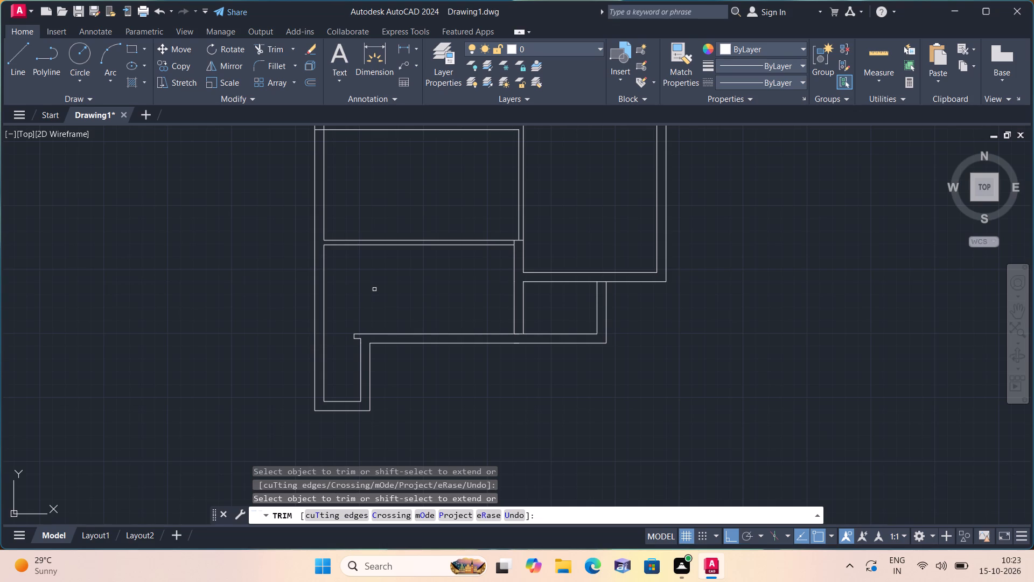
scroll(374, 287, down, 1)
middle_drag(374, 287, 360, 320)
middle_drag(353, 336, 337, 374)
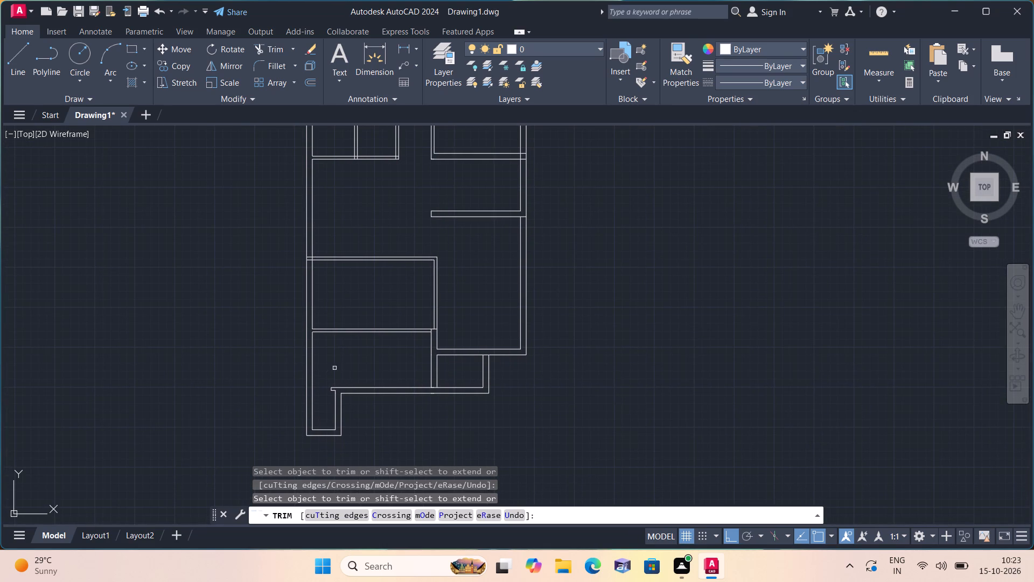
middle_drag(336, 366, 288, 369)
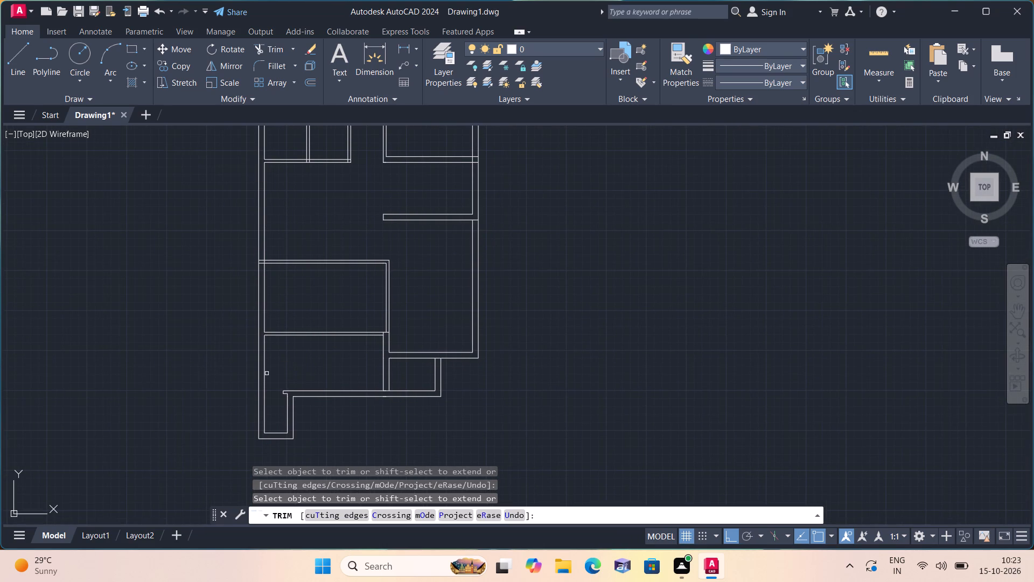
middle_drag(326, 295, 305, 373)
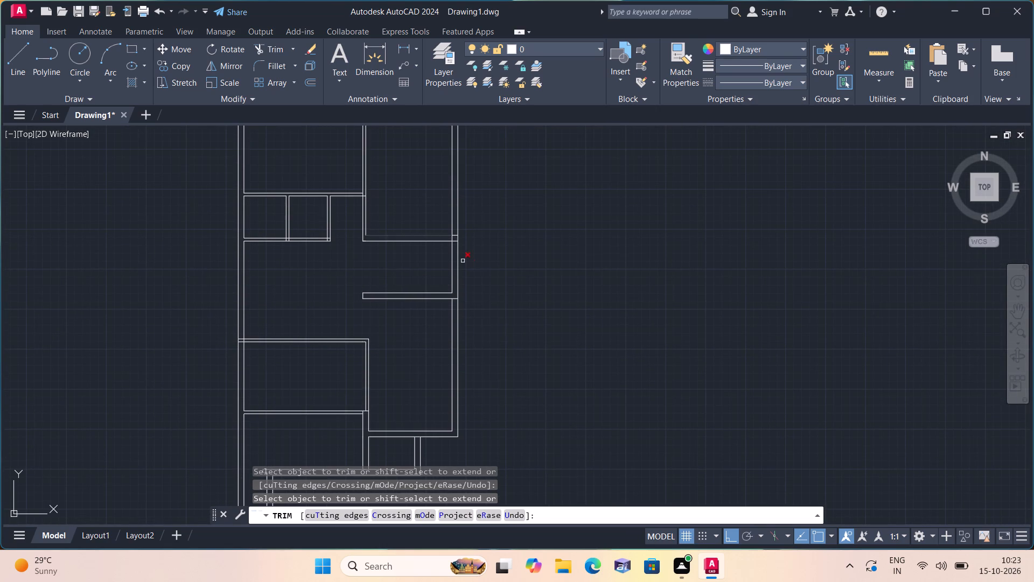
middle_drag(520, 263, 579, 286)
scroll(520, 265, down, 1)
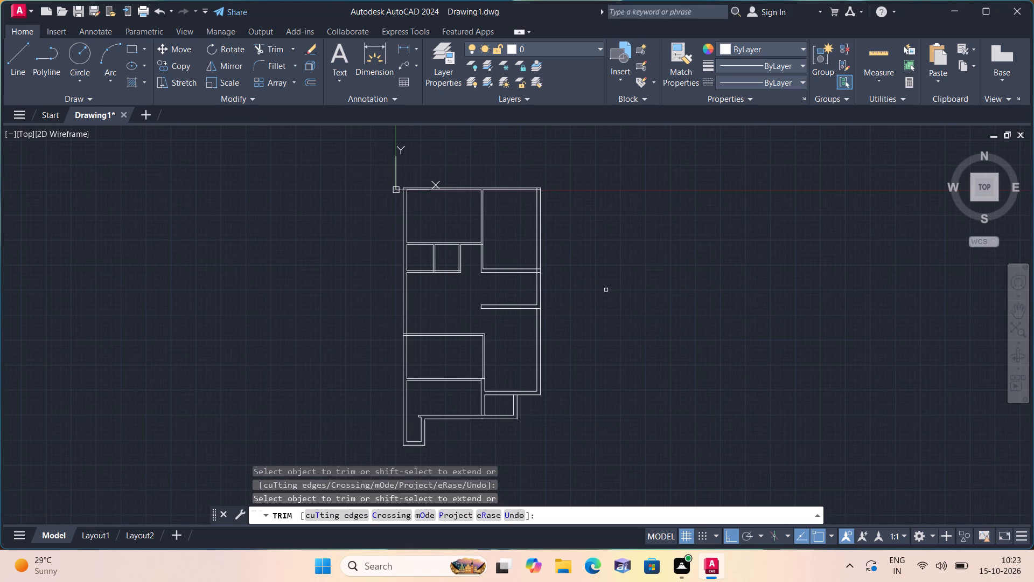
key(space)
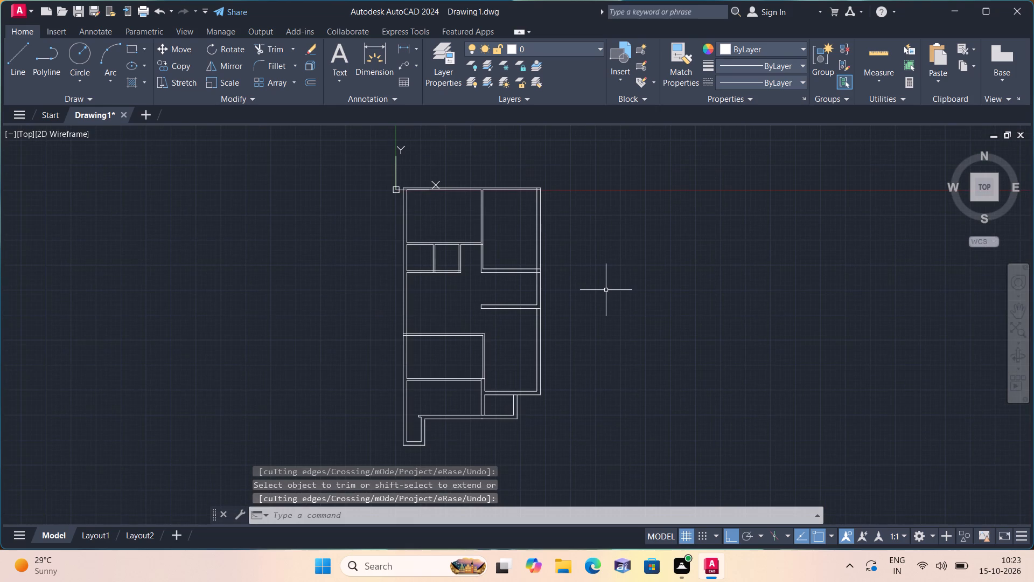
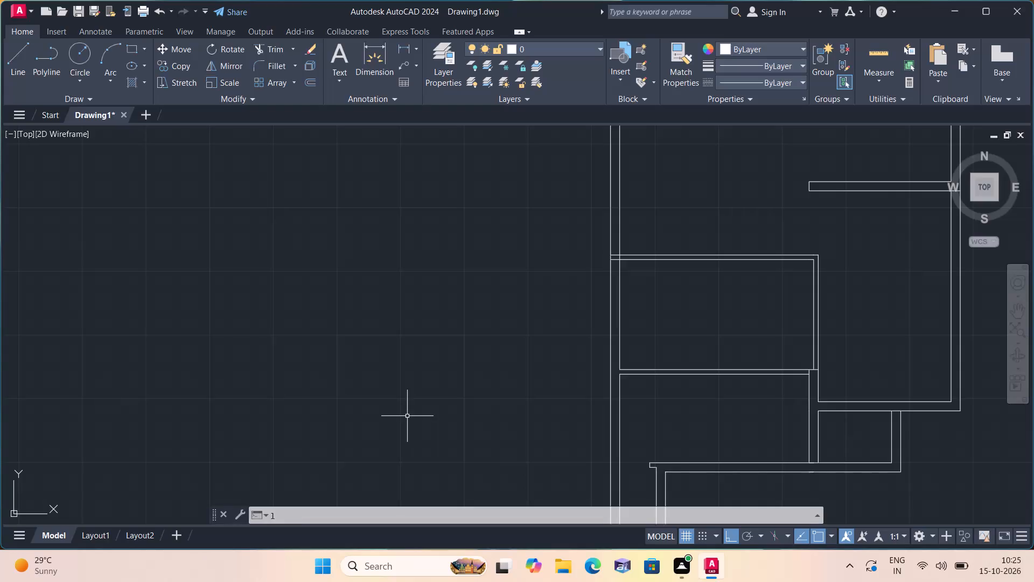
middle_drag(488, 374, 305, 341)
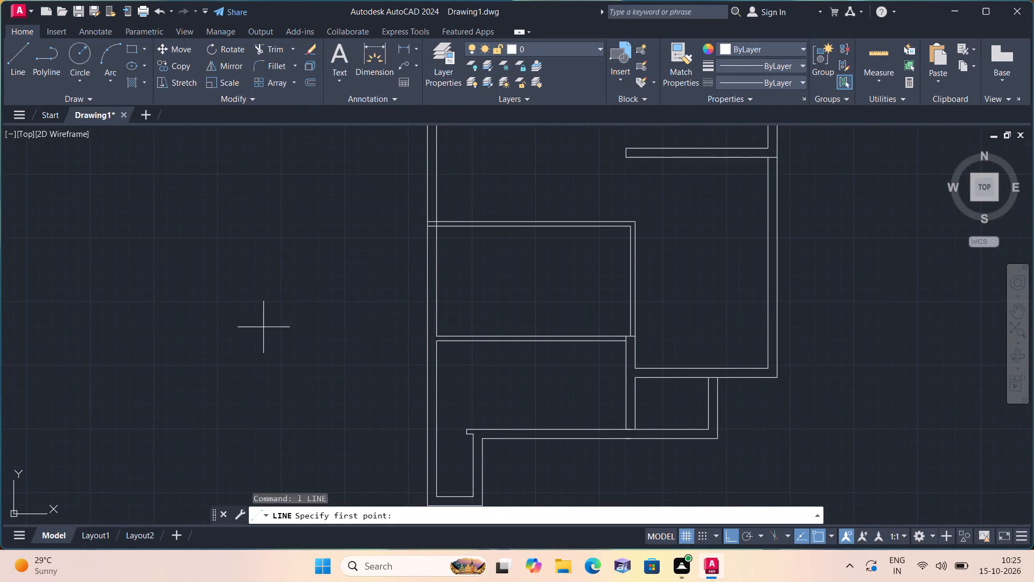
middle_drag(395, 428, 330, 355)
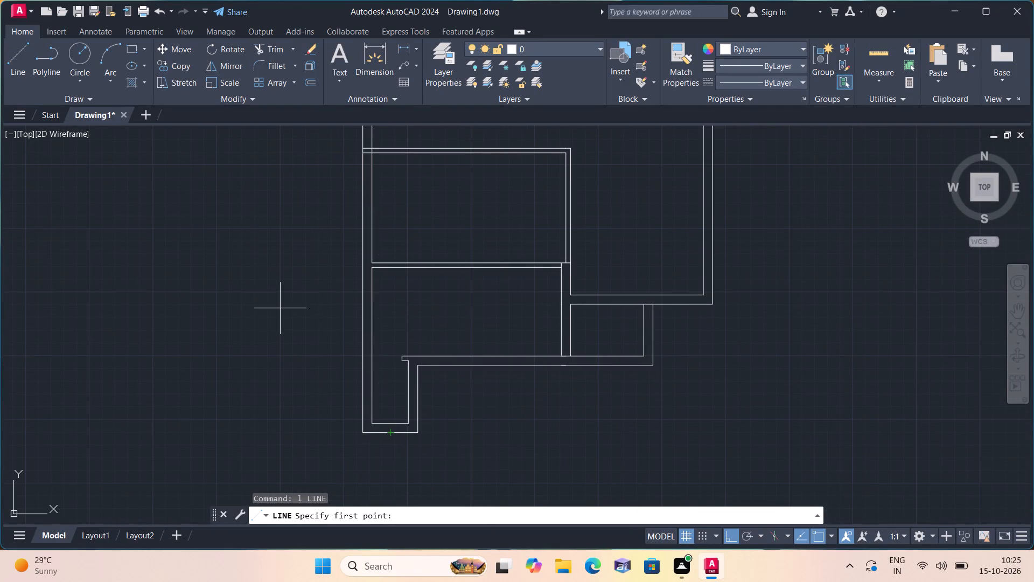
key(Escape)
Add a vertical linear dimension inside the top-left room, from the top wall's inner line to the room's lower wall line.
scroll(280, 308, down, 1)
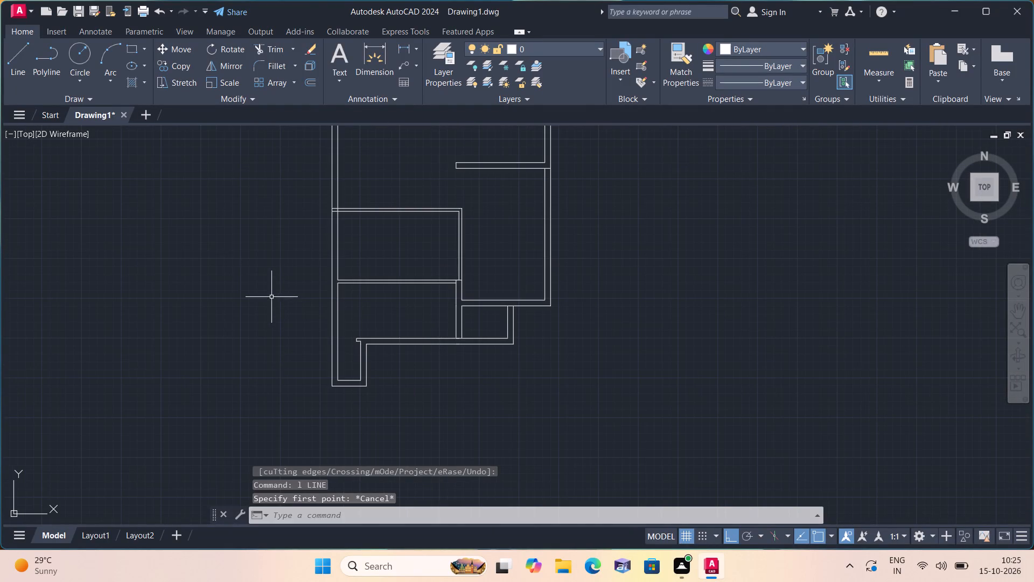
click(409, 46)
scroll(409, 65, down, 1)
middle_drag(415, 141, 412, 196)
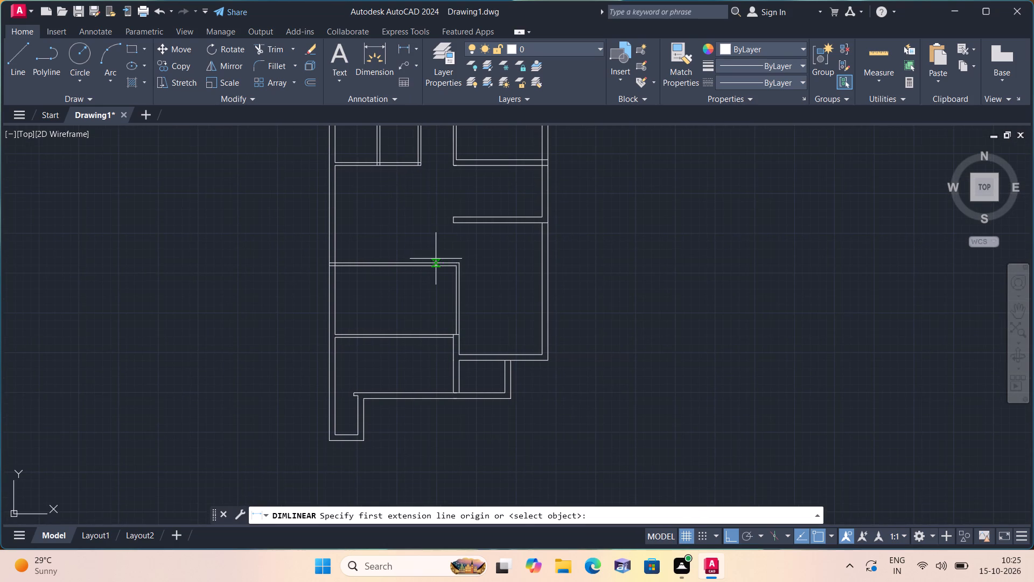
middle_drag(372, 193, 430, 337)
scroll(442, 183, up, 1)
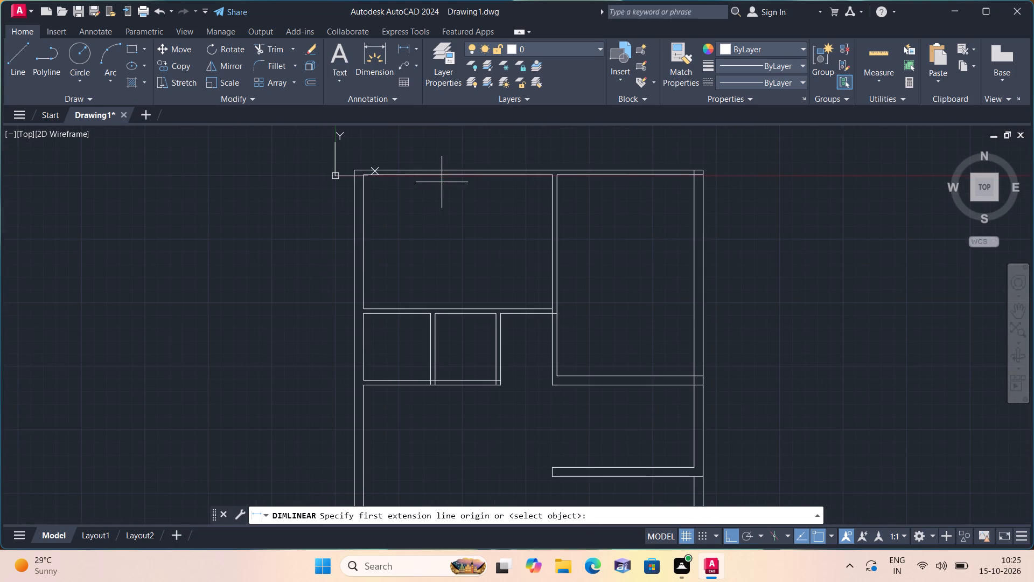
click(443, 176)
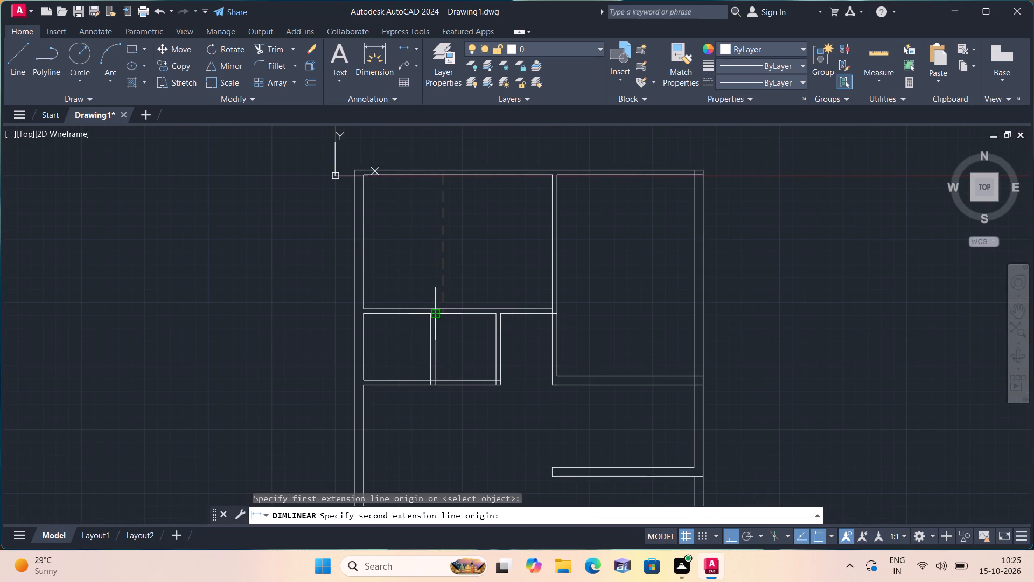
click(441, 306)
click(445, 272)
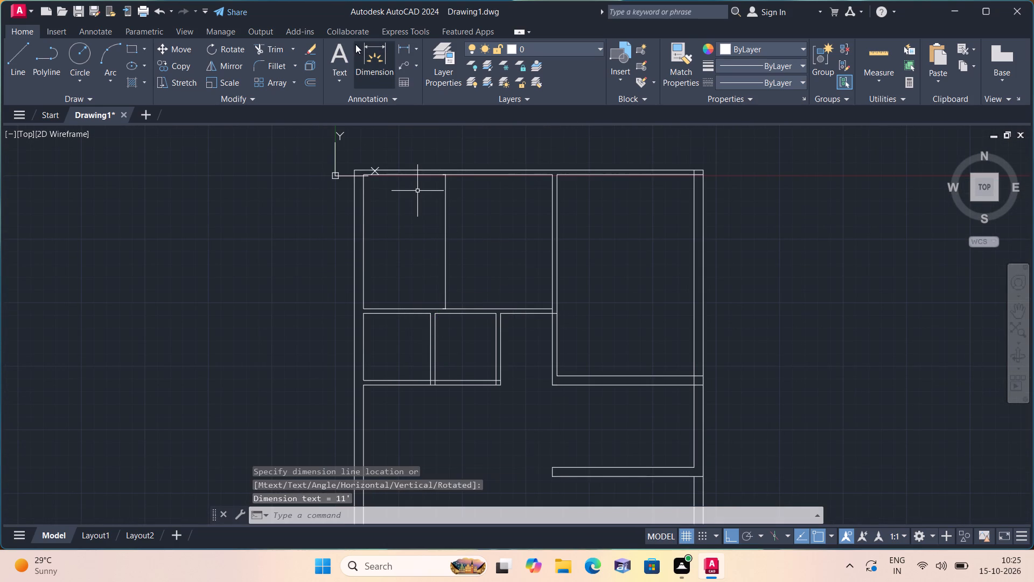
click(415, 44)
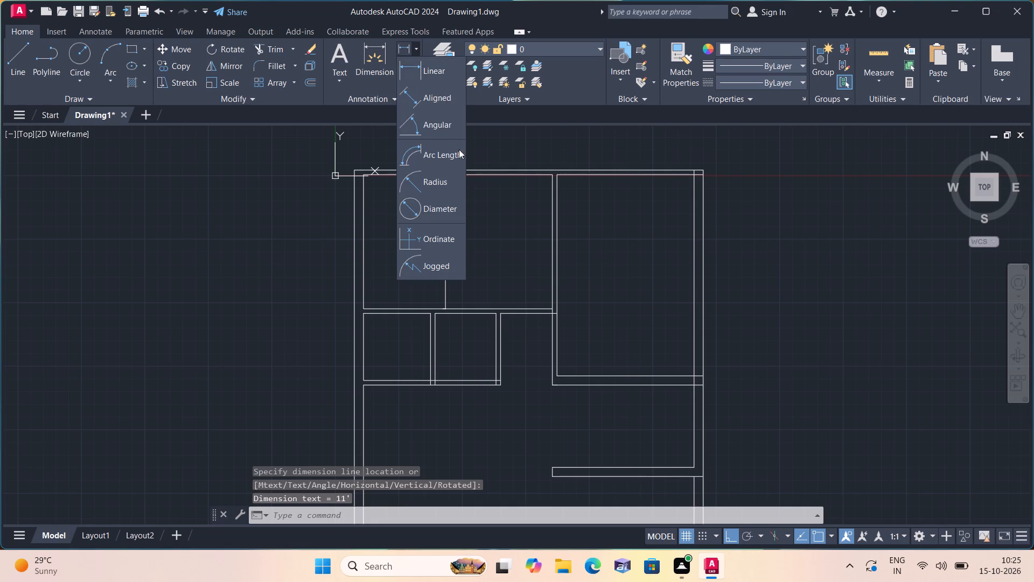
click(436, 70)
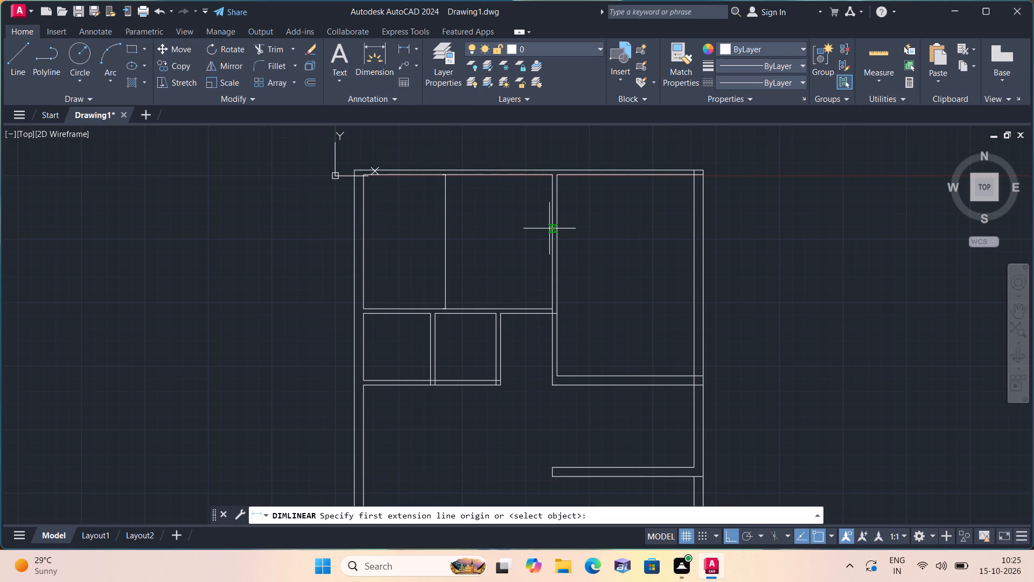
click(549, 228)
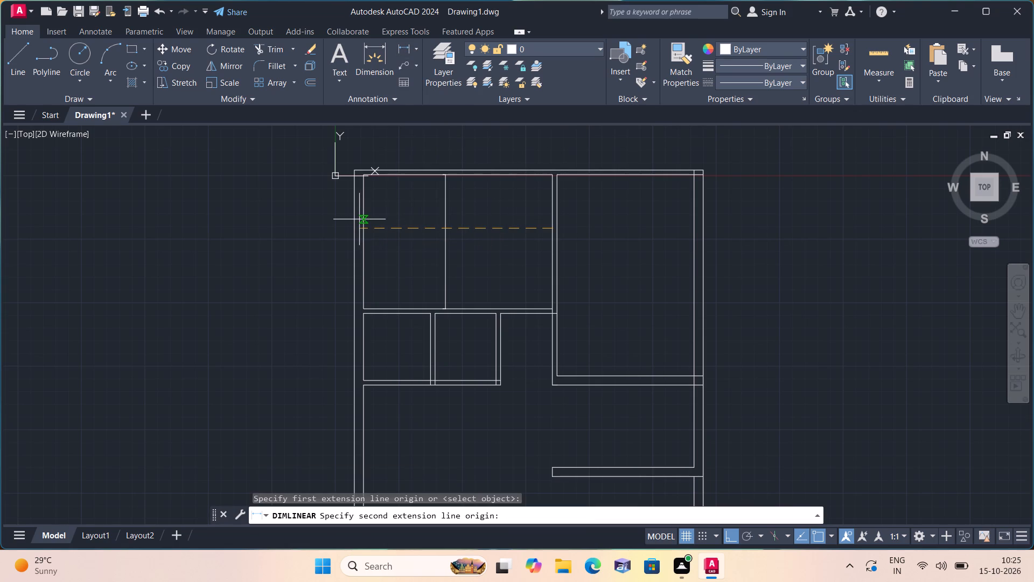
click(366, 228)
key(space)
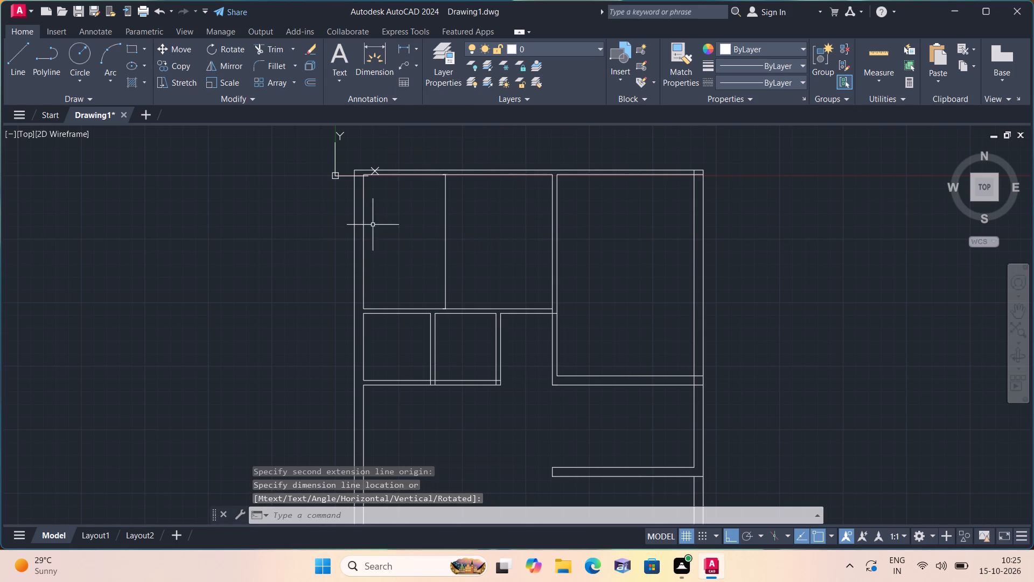
Add a horizontal linear dimension across the top-left room between its left and right inner wall lines.
key(space)
click(364, 227)
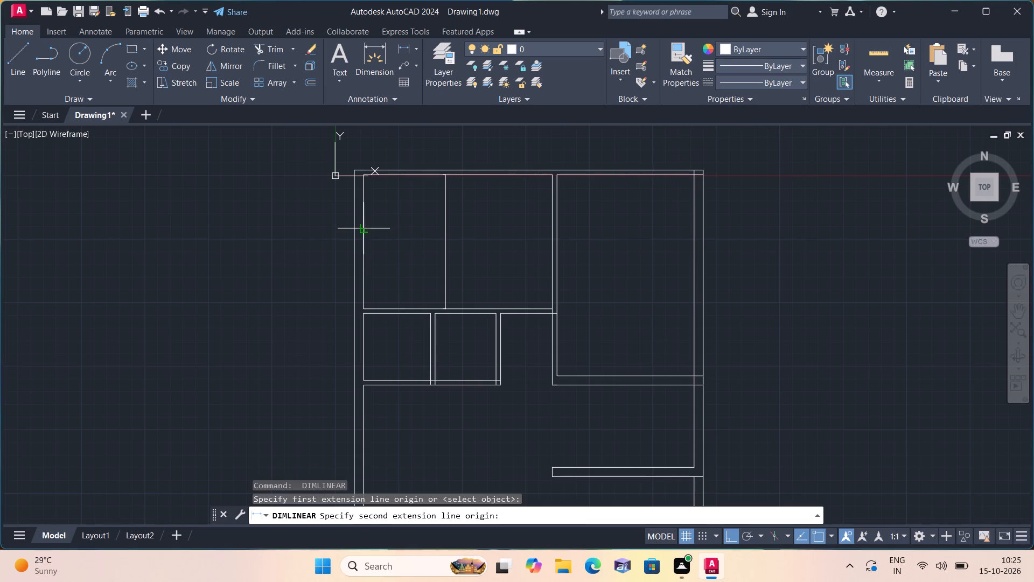
double_click(549, 226)
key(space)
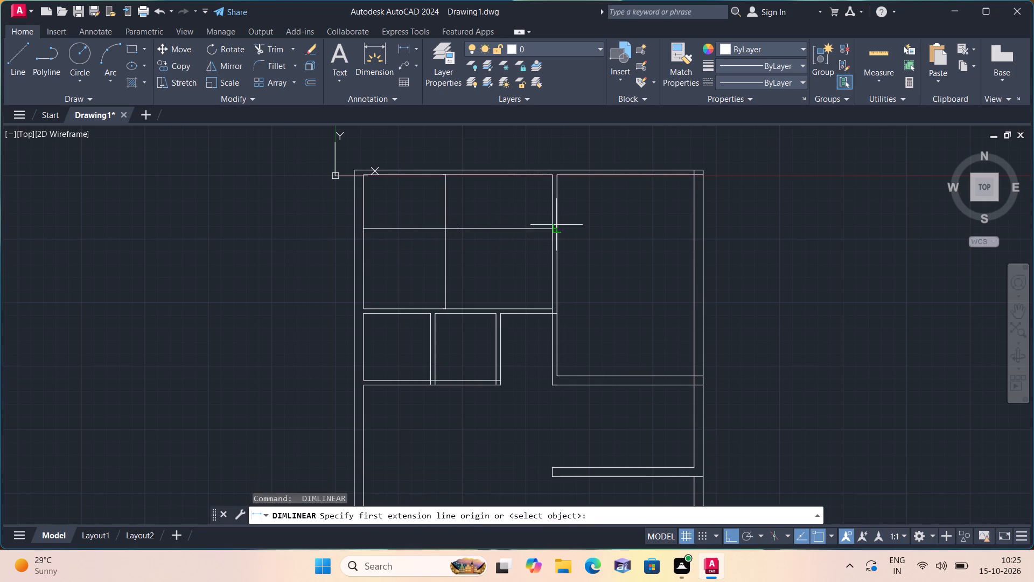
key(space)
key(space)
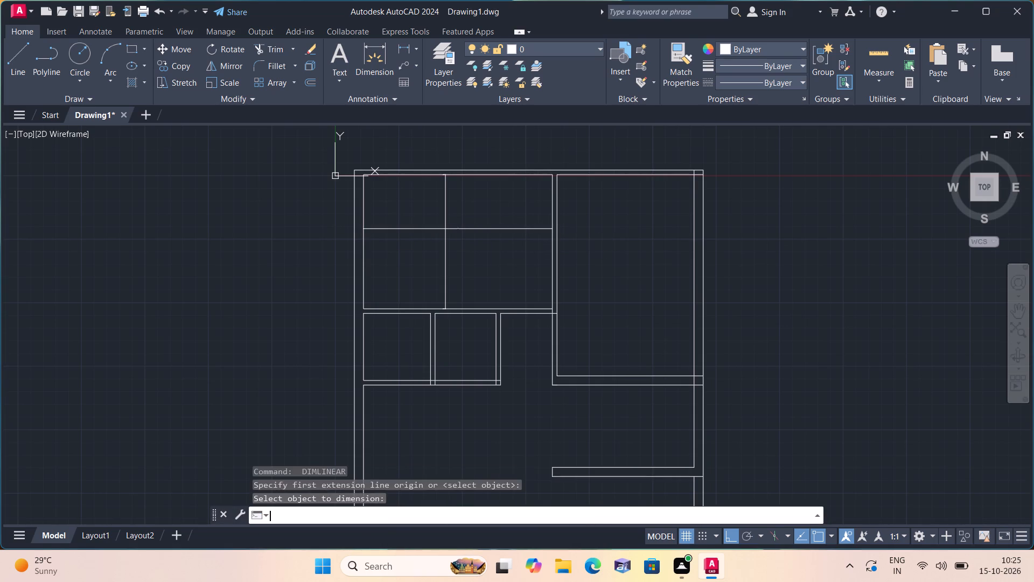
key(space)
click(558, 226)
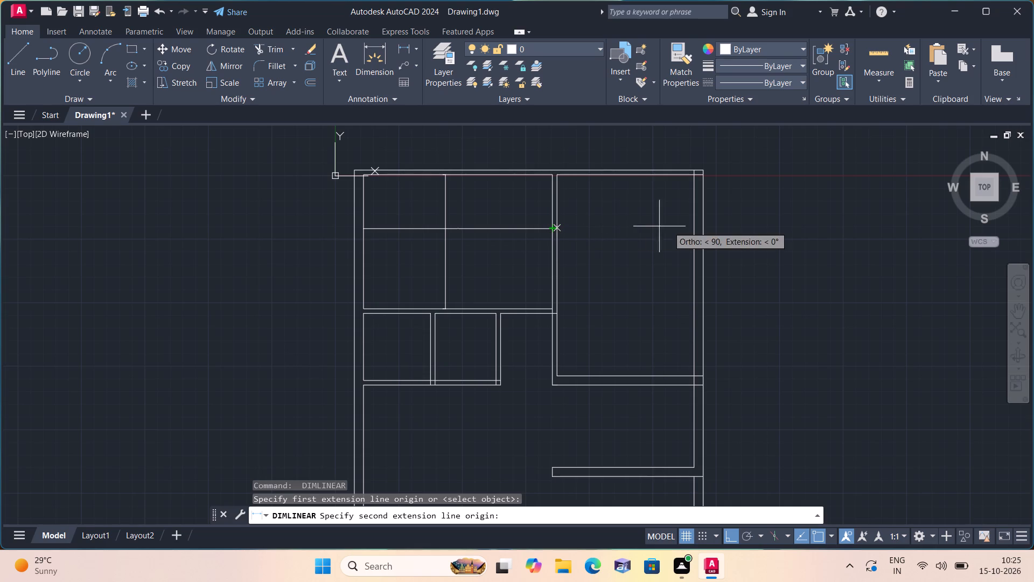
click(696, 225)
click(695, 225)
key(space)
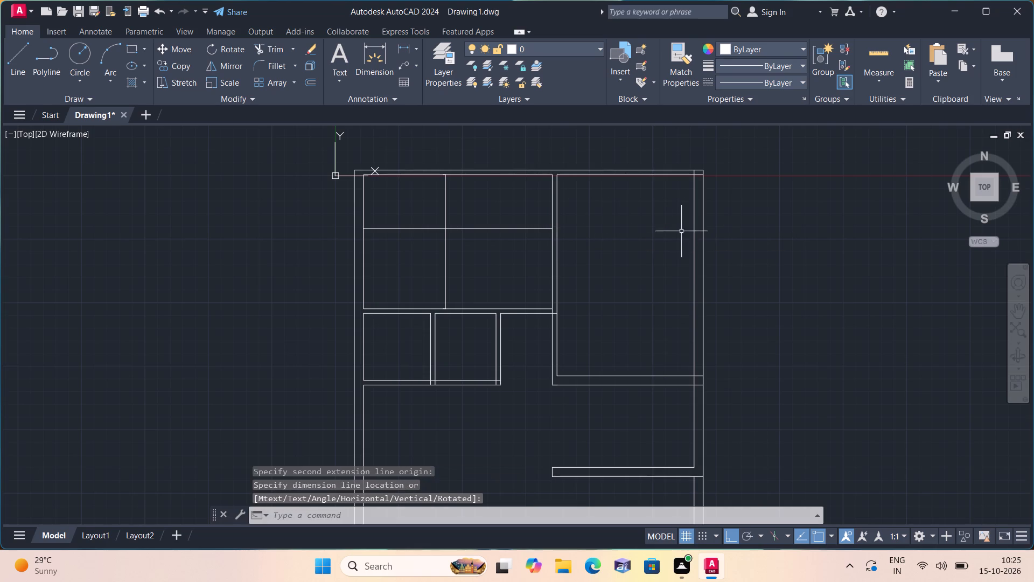
Add a horizontal linear dimension across the top-right room between its inner side walls, placed in the room's upper part.
key(space)
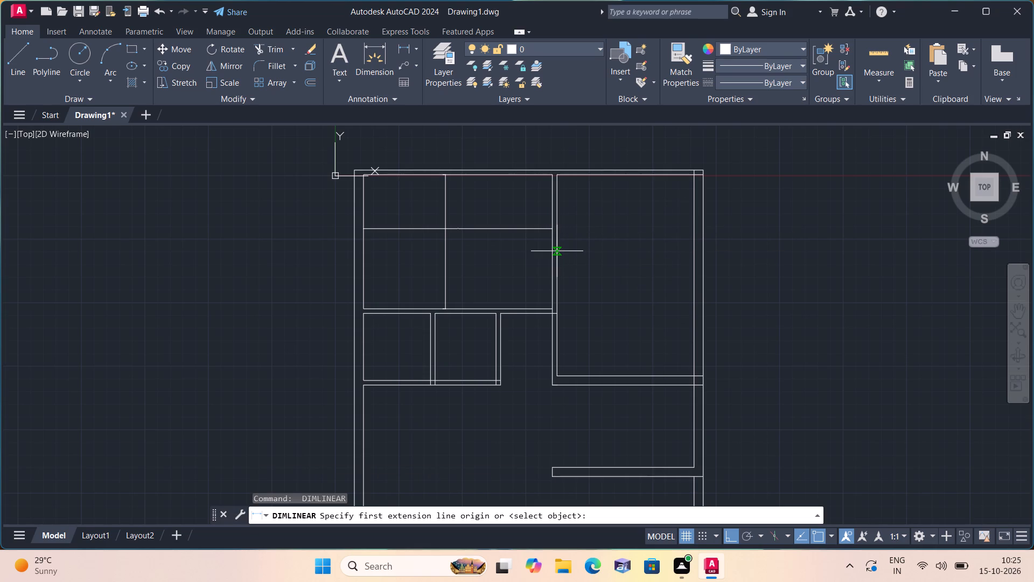
click(557, 251)
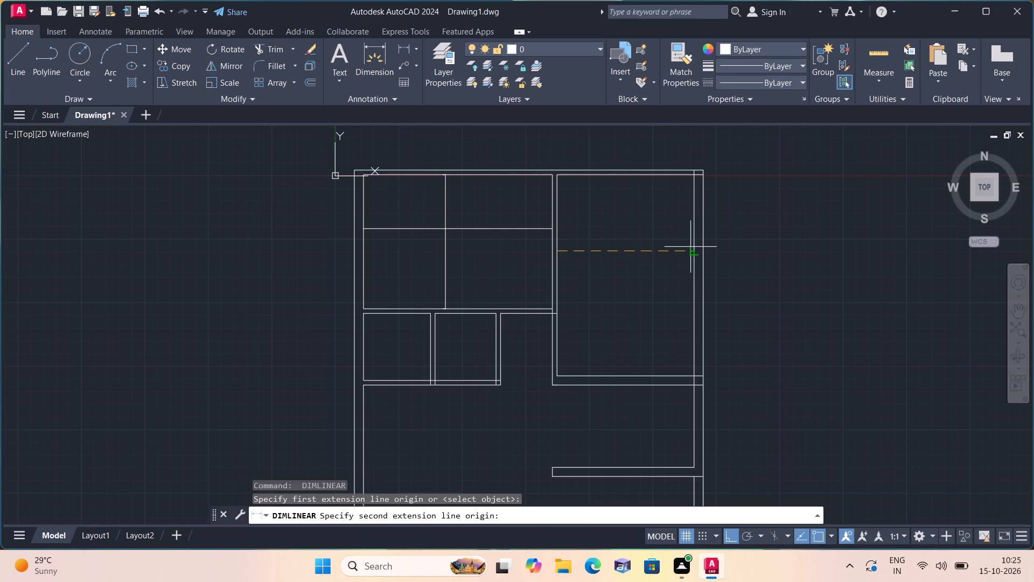
click(691, 250)
click(691, 250)
click(675, 221)
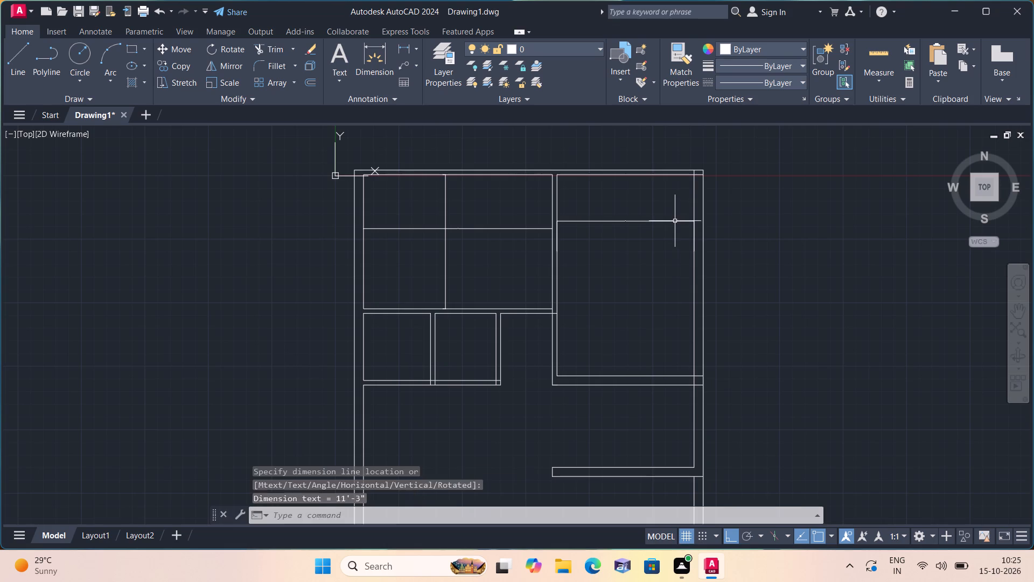
Add a vertical linear dimension inside the top-right room, from the top wall's inner line to the lower wall's inner line.
key(space)
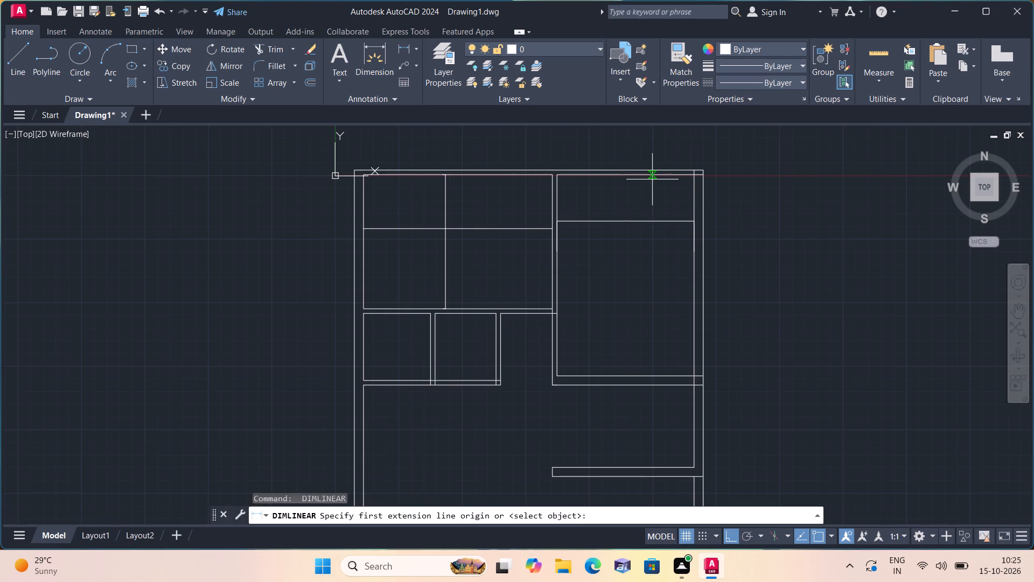
click(652, 175)
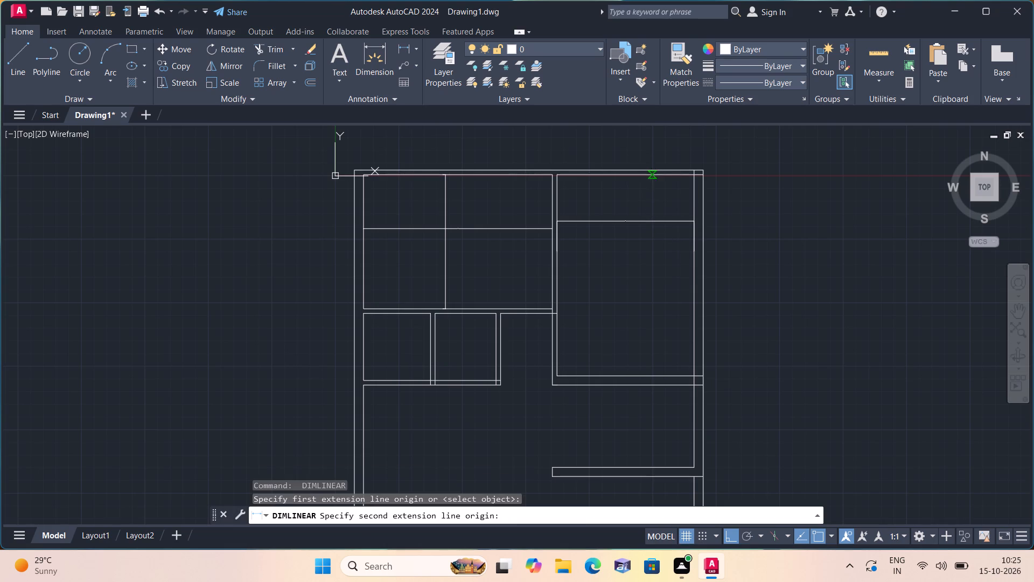
click(651, 373)
click(638, 344)
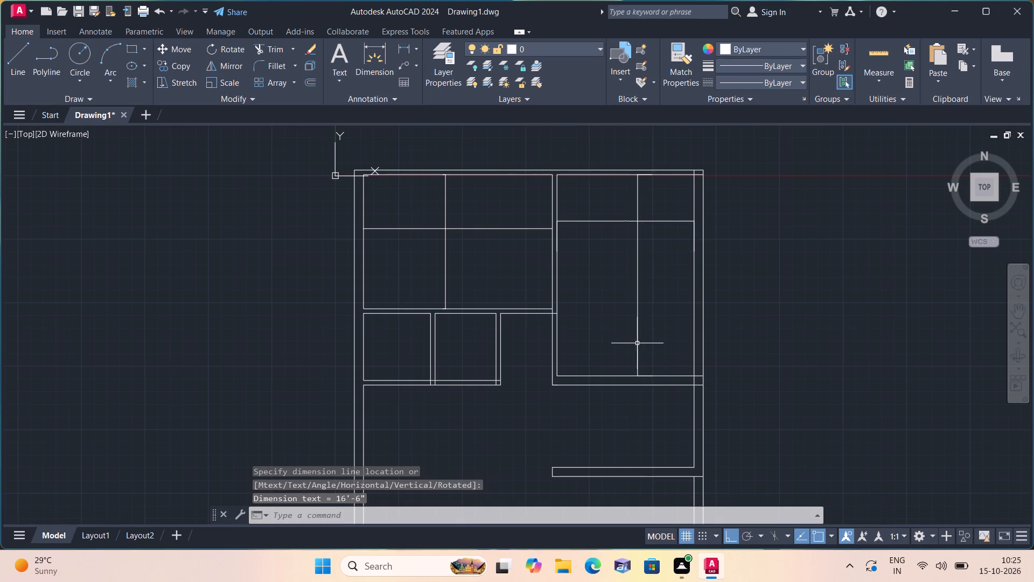
Add a vertical linear dimension in the hall from the small rooms' lower wall down to the middle-left room's top wall.
scroll(634, 344, down, 1)
middle_drag(621, 347, 599, 241)
scroll(618, 345, down, 1)
scroll(521, 272, up, 2)
key(space)
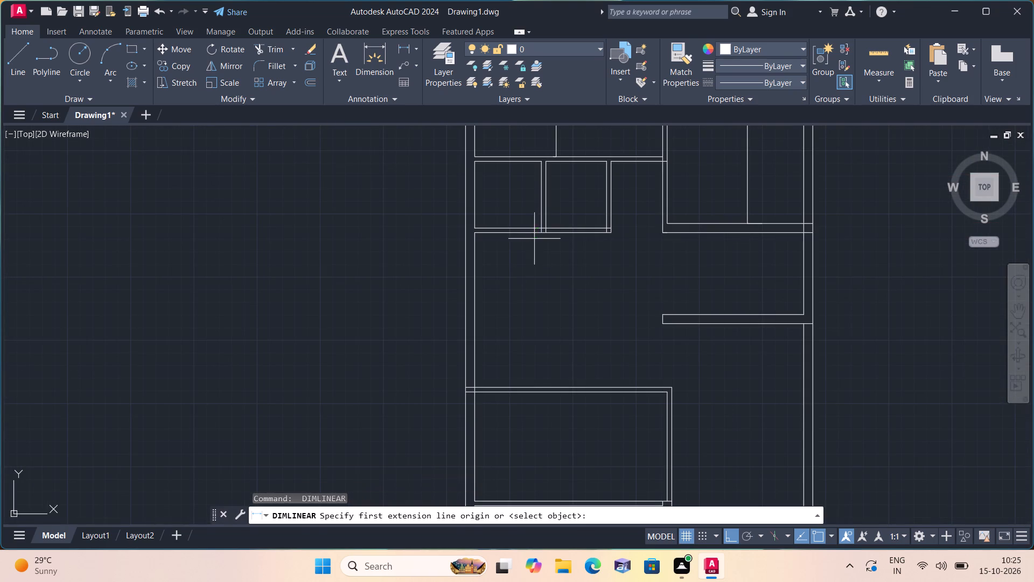
scroll(536, 235, up, 3)
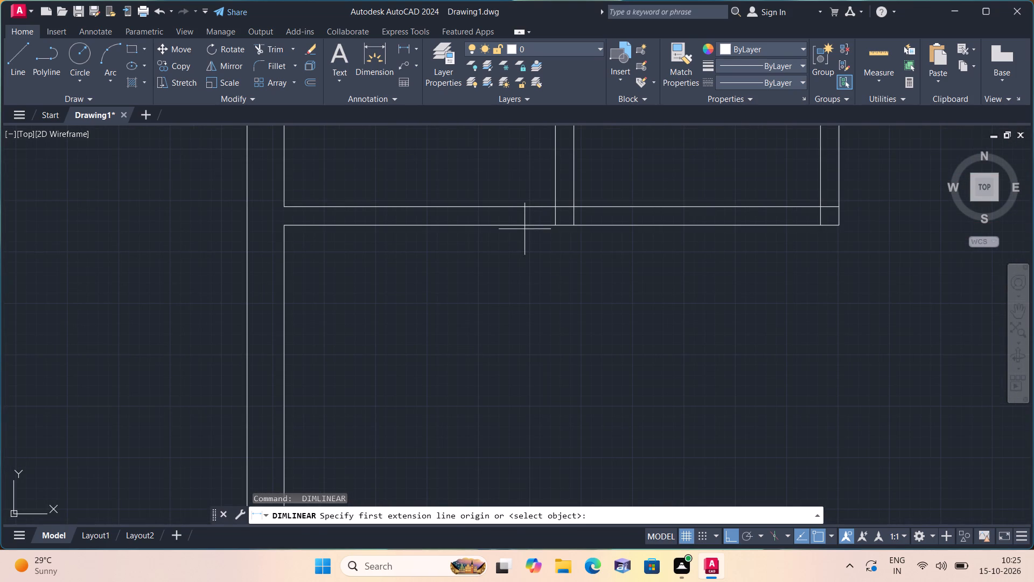
click(525, 225)
scroll(522, 228, down, 2)
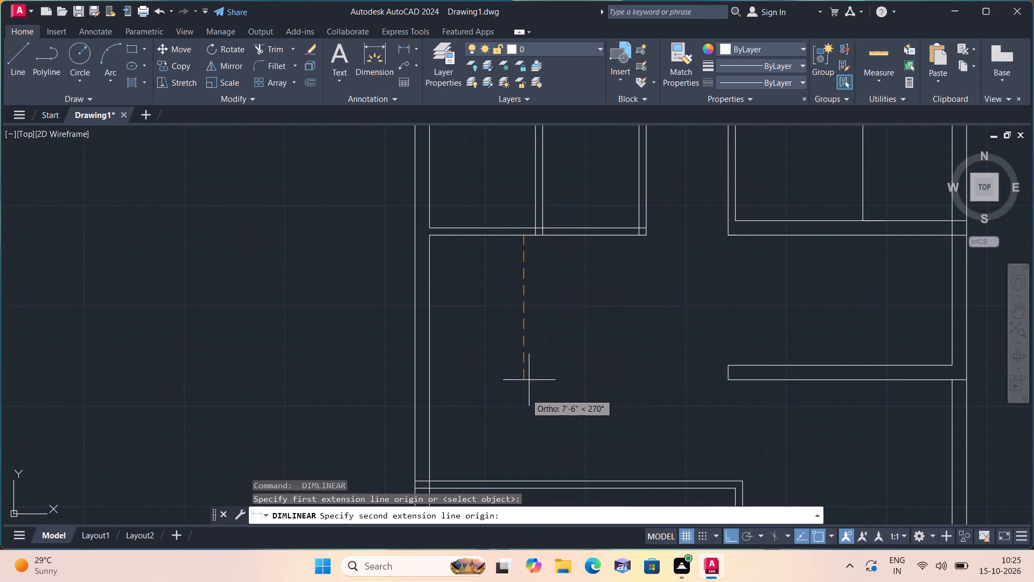
click(521, 482)
click(523, 459)
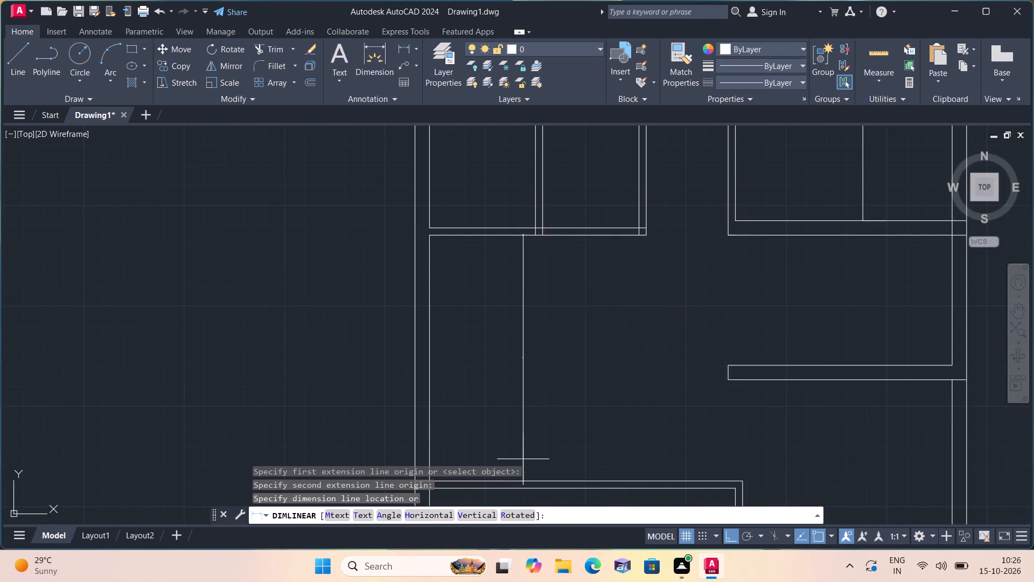
Add a vertical linear dimension from the top-right room's lower wall down to the upper line of the projecting wall stub.
middle_drag(640, 376, 562, 274)
key(space)
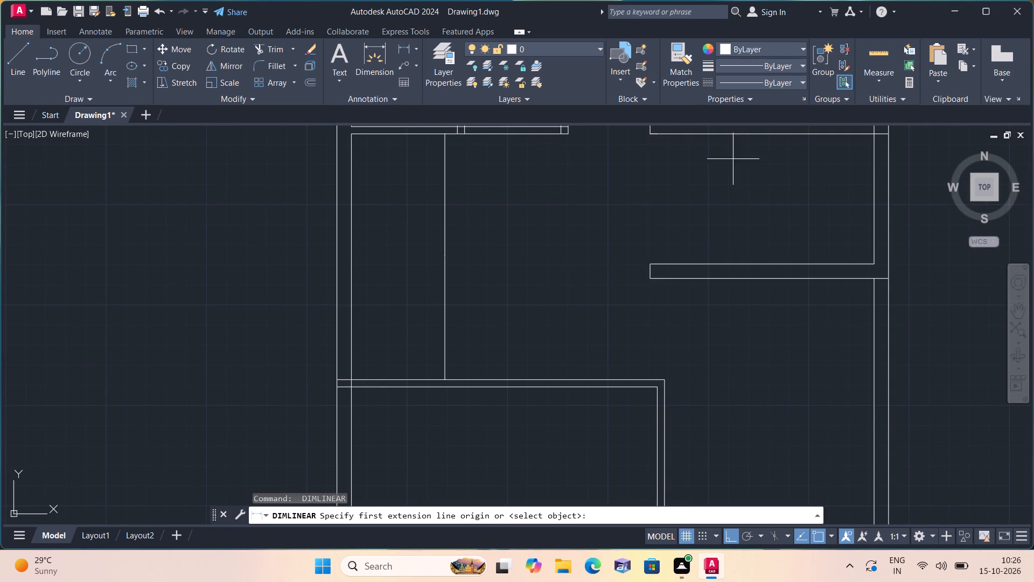
click(742, 135)
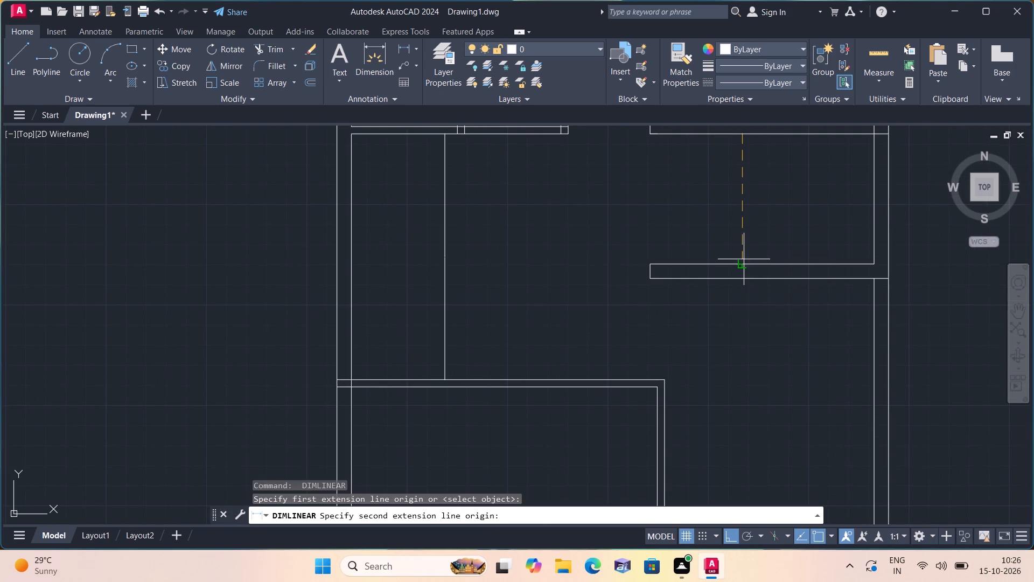
click(744, 259)
click(743, 249)
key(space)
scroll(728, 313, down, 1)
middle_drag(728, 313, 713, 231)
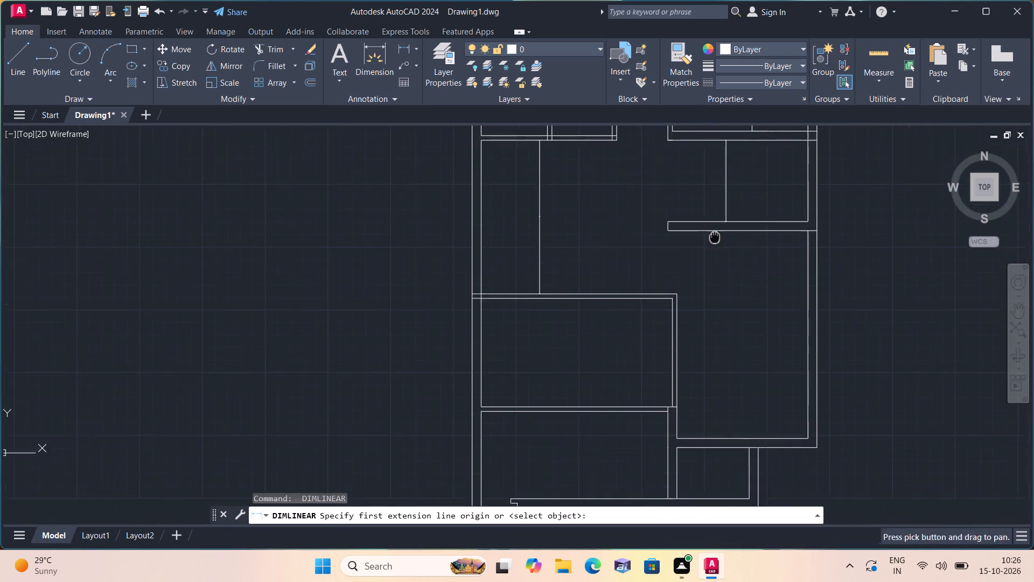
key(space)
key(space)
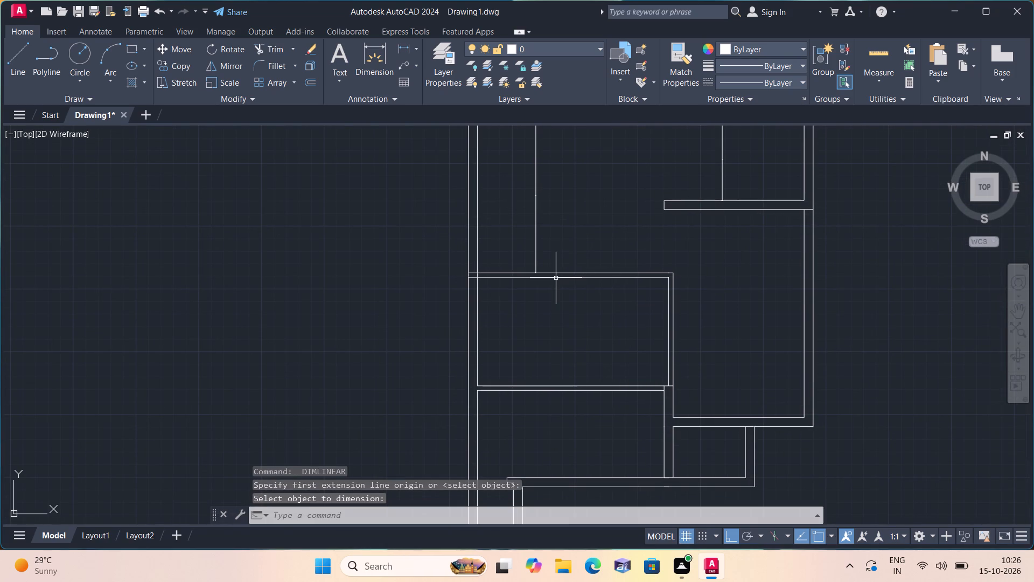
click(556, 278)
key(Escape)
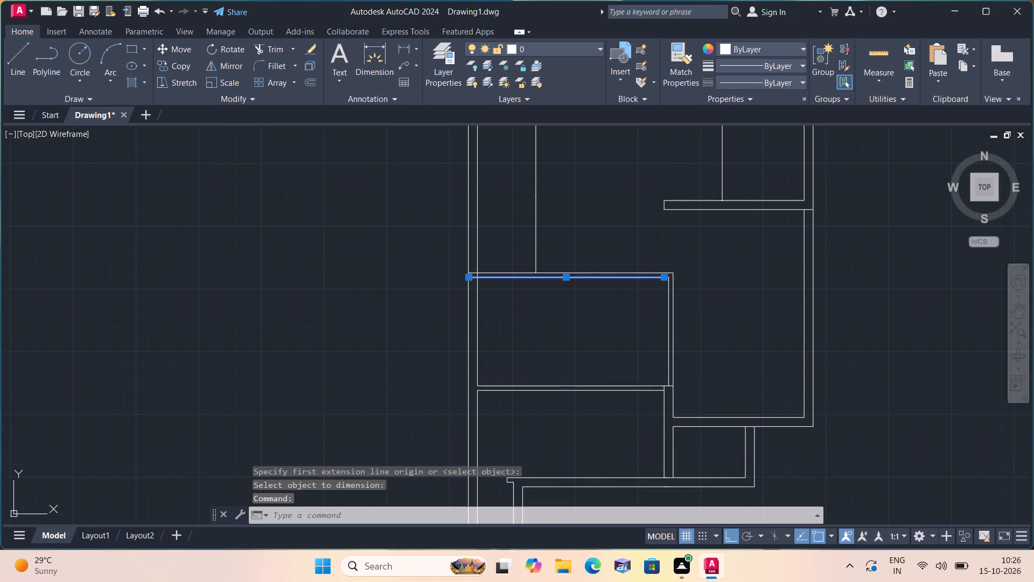
Add a vertical linear dimension inside the middle-left room between its upper and lower inner wall lines.
key(space)
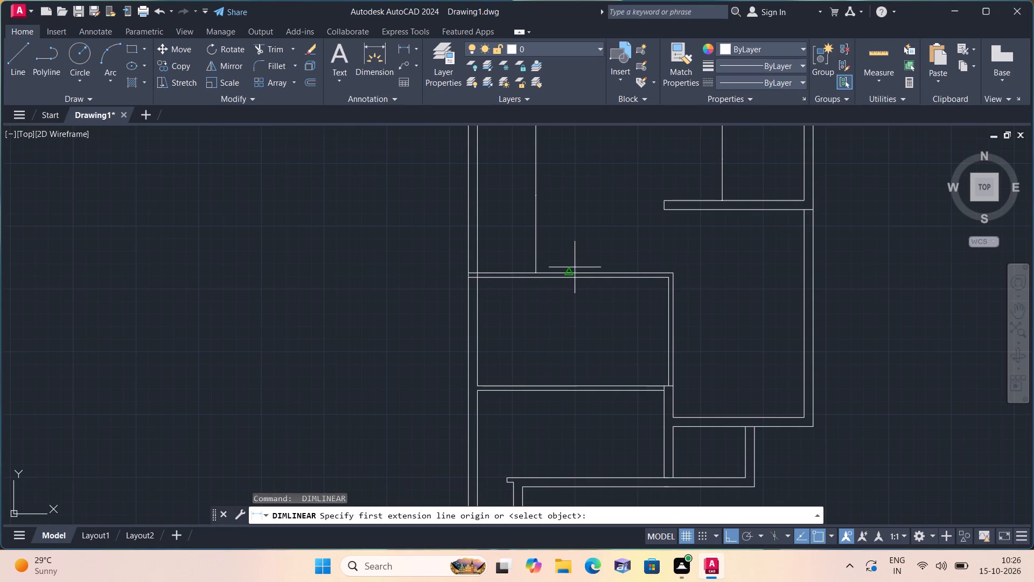
click(573, 281)
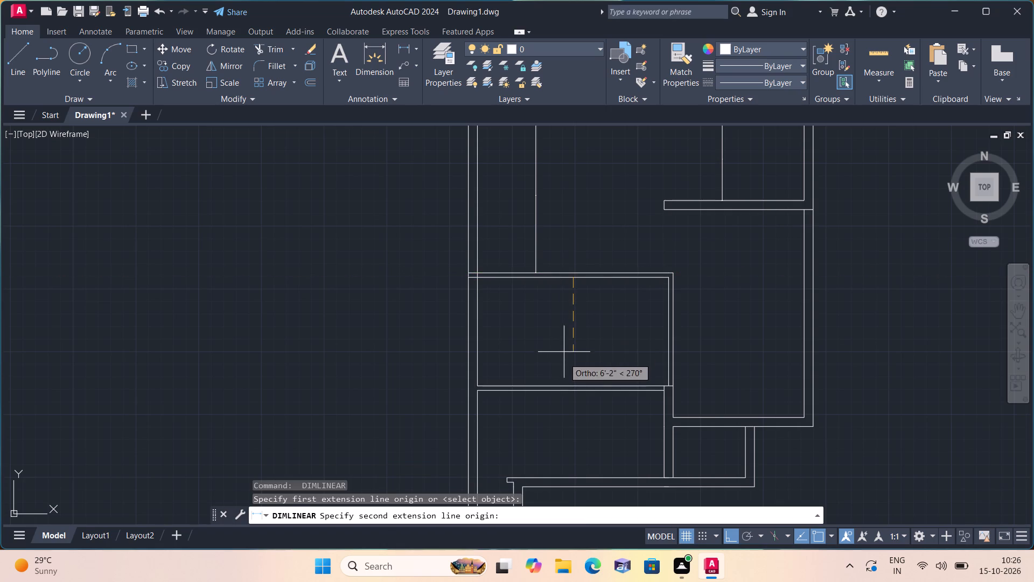
click(571, 382)
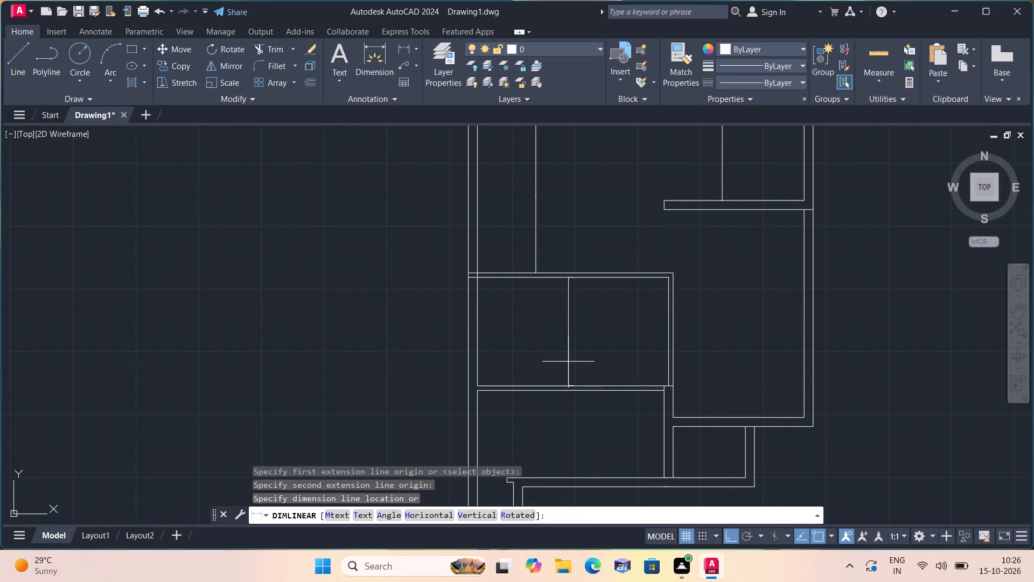
click(568, 360)
Add a vertical linear dimension from the lower line of the projecting wall stub down to the lower-right room's bottom inner wall line.
key(space)
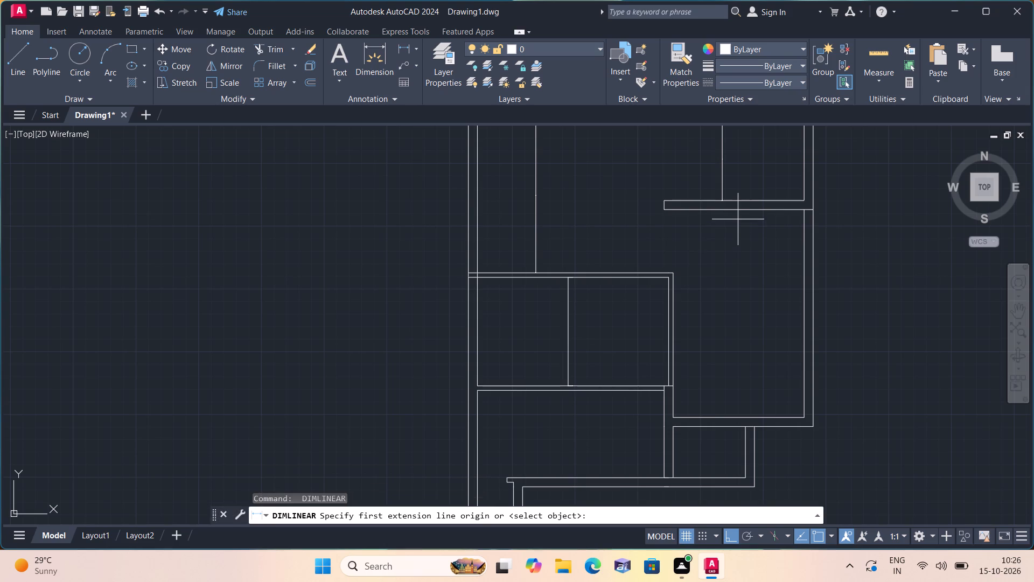
click(741, 209)
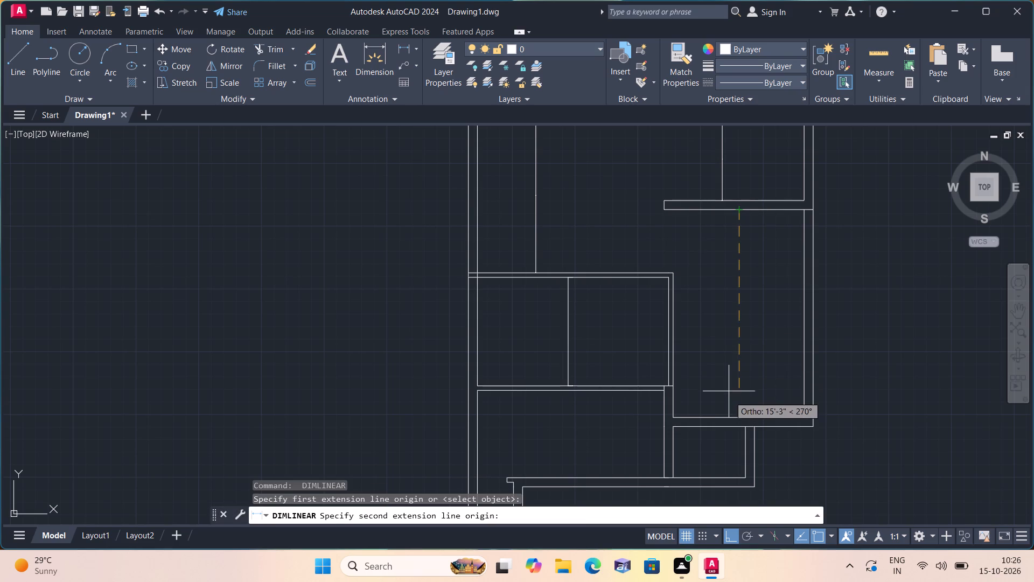
click(738, 419)
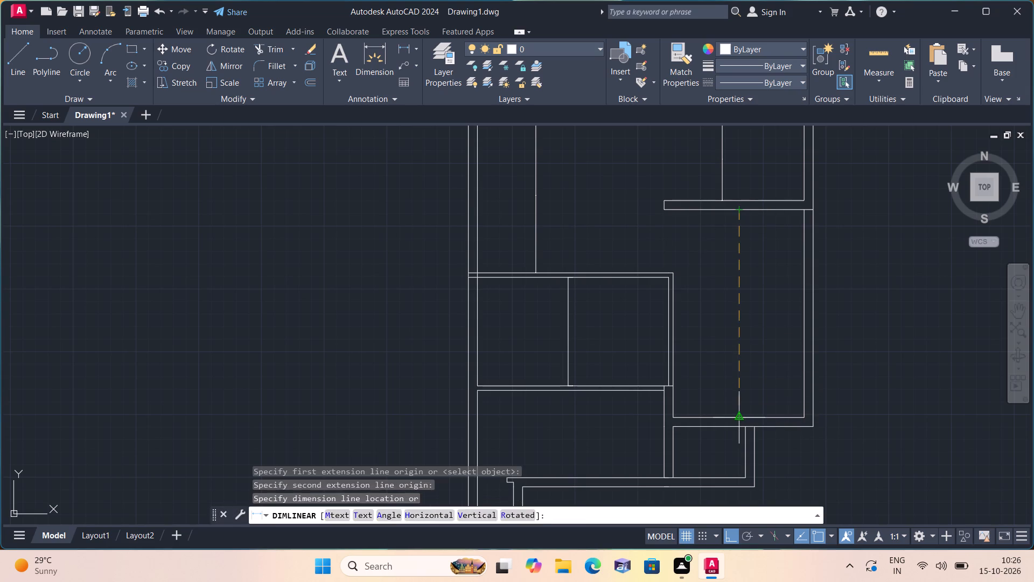
click(738, 413)
Add a vertical linear dimension inside the bottom-left room between its upper and lower inner wall lines.
middle_drag(727, 386, 686, 294)
scroll(726, 386, down, 1)
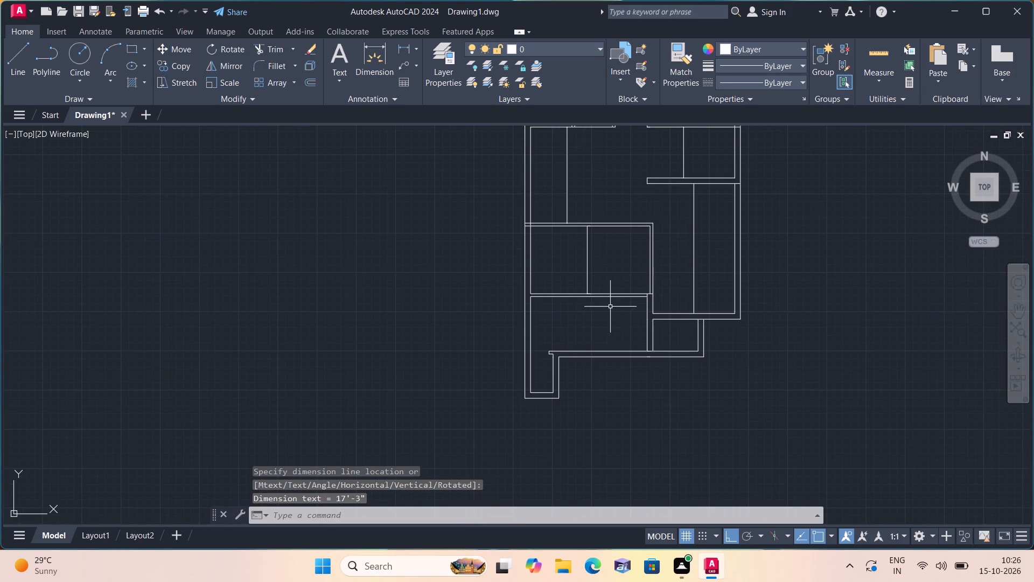
scroll(608, 306, up, 1)
key(space)
click(603, 292)
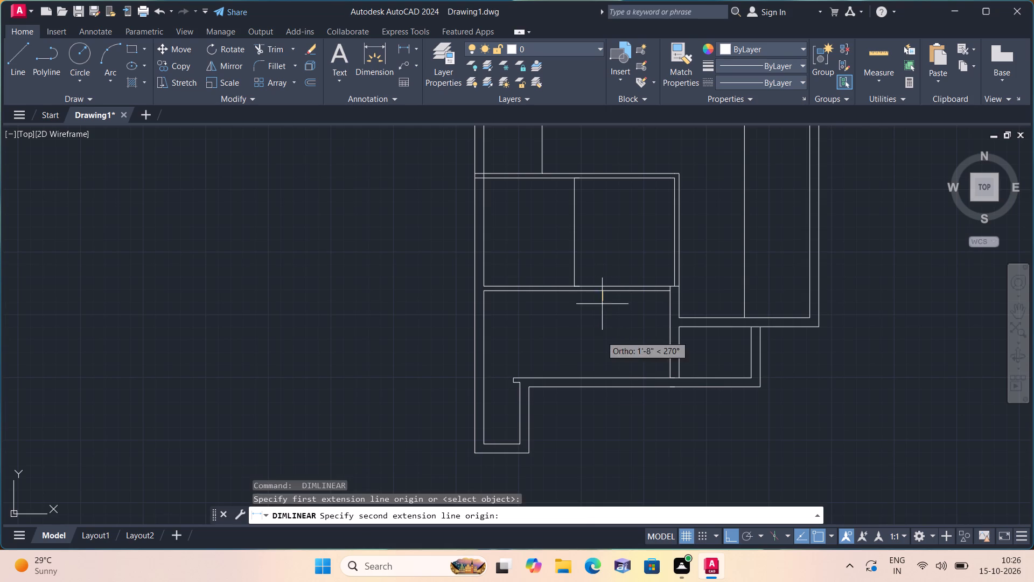
click(602, 377)
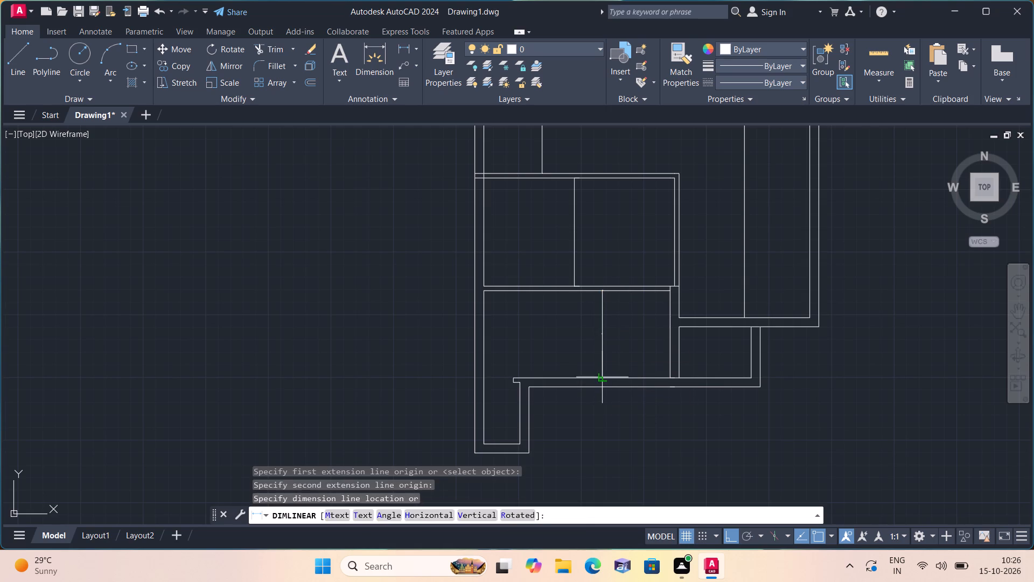
click(603, 370)
Add a vertical linear dimension inside the small bottom-right room between its upper and lower inner wall lines.
key(space)
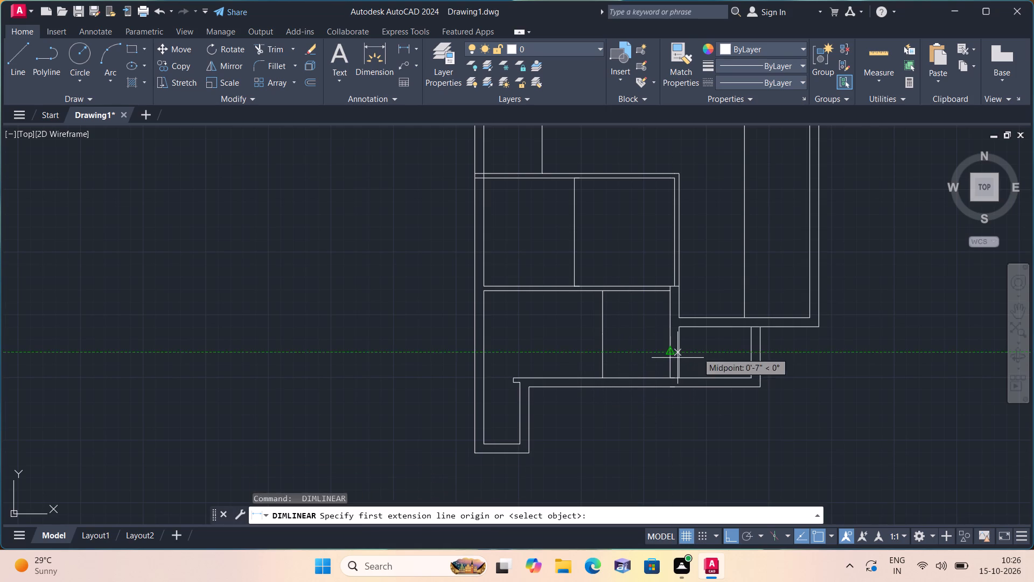
click(721, 324)
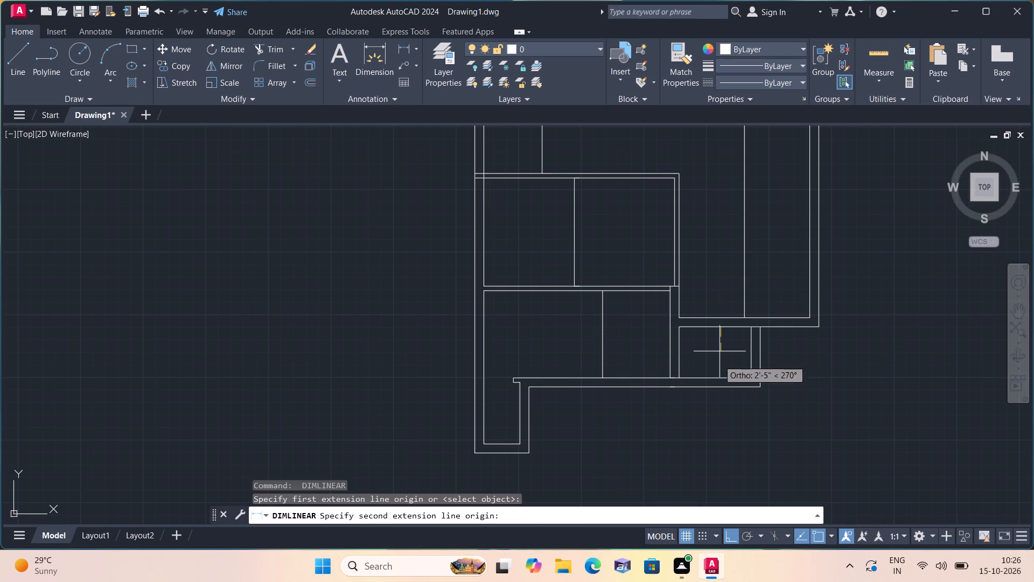
double_click(718, 376)
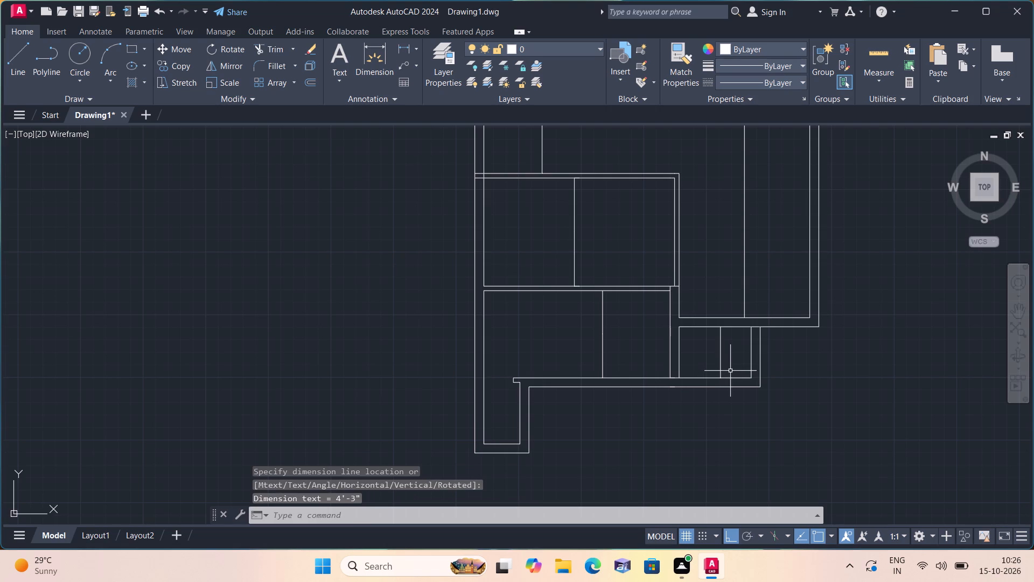
Add a horizontal linear dimension across the small bottom-right room between its two side walls' inner lines.
key(space)
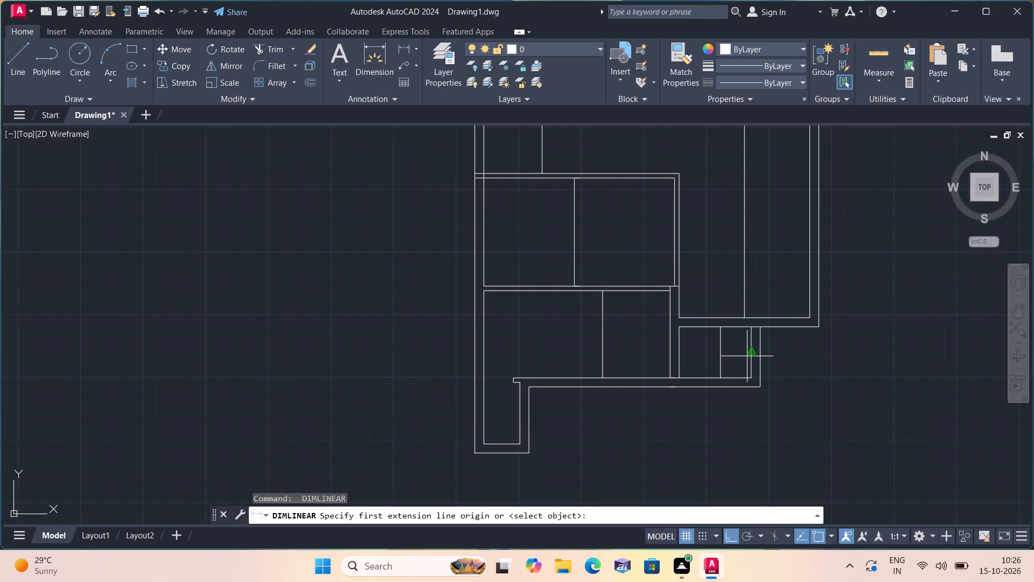
click(749, 354)
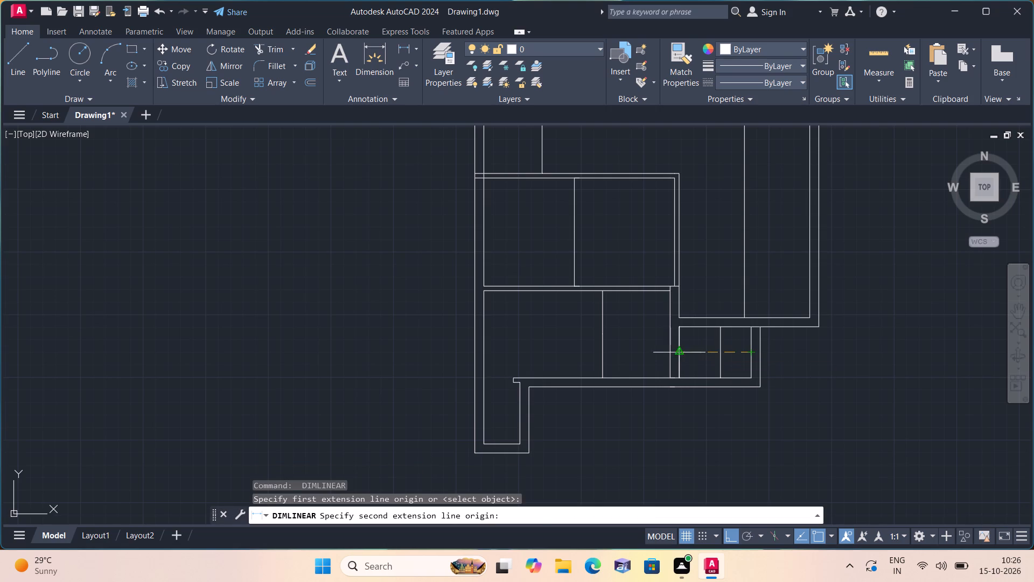
click(681, 350)
click(686, 352)
Add a horizontal linear dimension across the bottom-left room from its right inner wall line to its left one.
key(space)
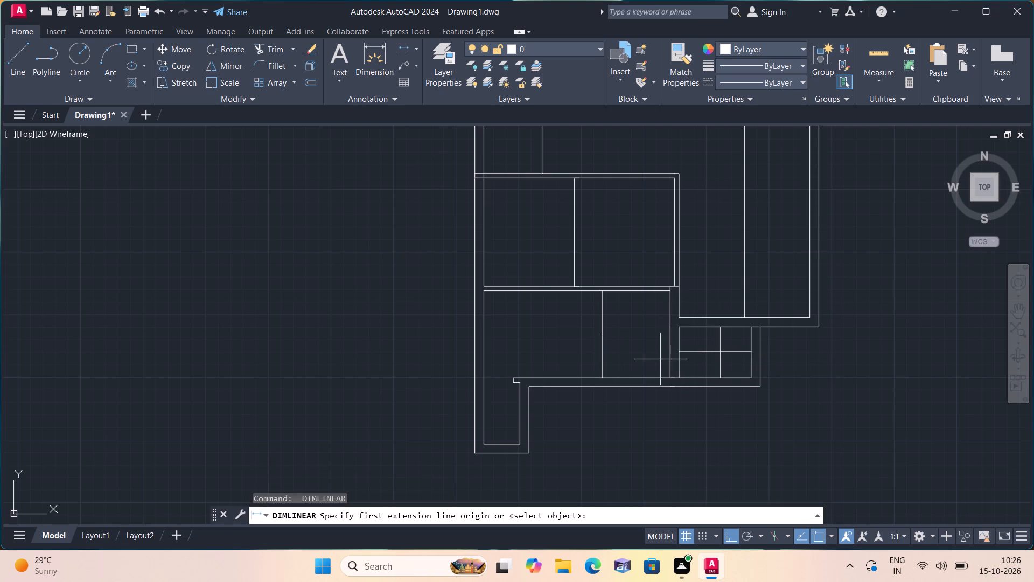
click(669, 359)
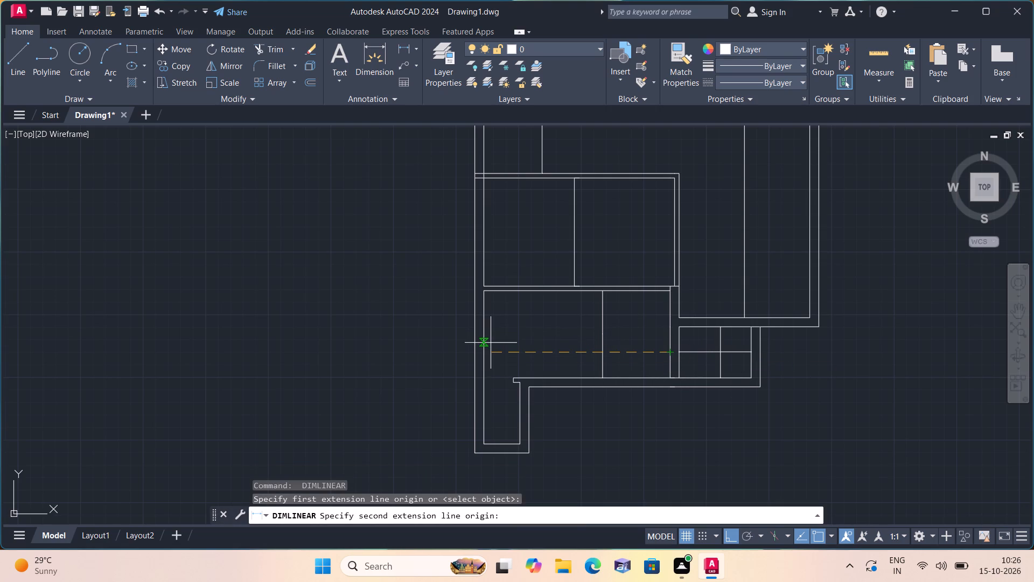
click(487, 351)
click(523, 354)
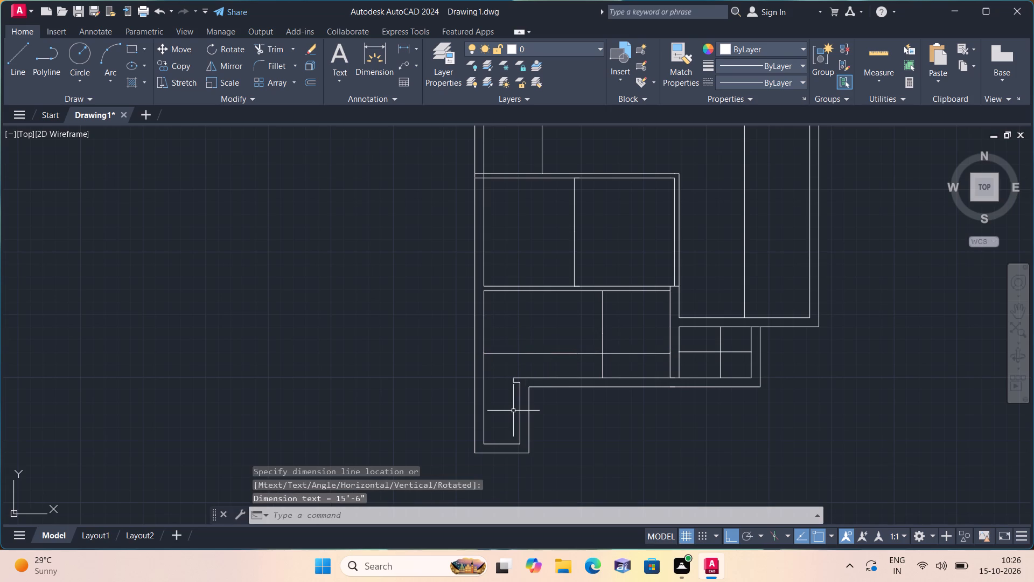
Add a vertical linear dimension in the narrow bottom-left projection from the wall end's lower corner to the bottom inner wall line.
key(space)
scroll(516, 383, up, 2)
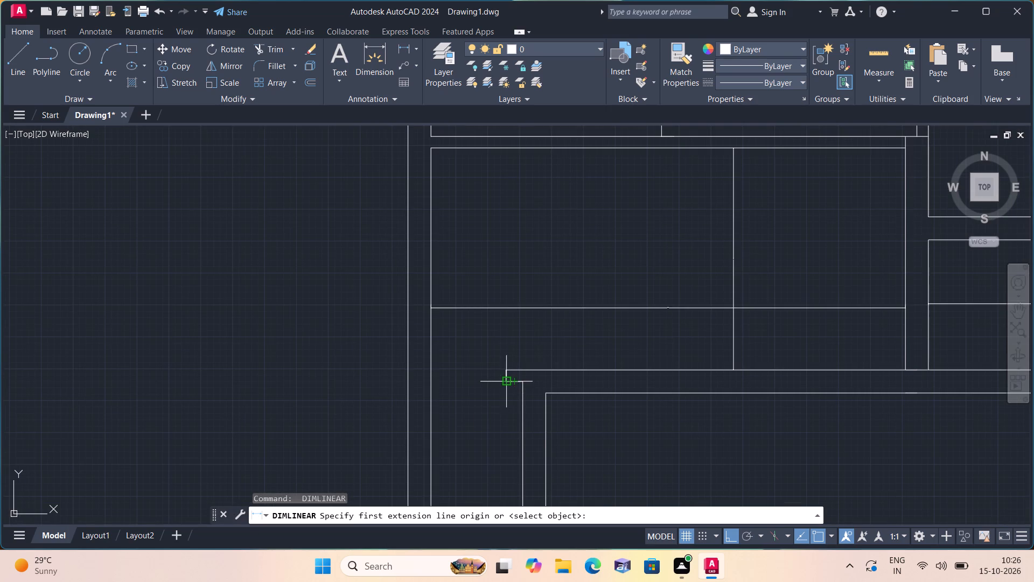
click(507, 383)
middle_drag(497, 417, 508, 331)
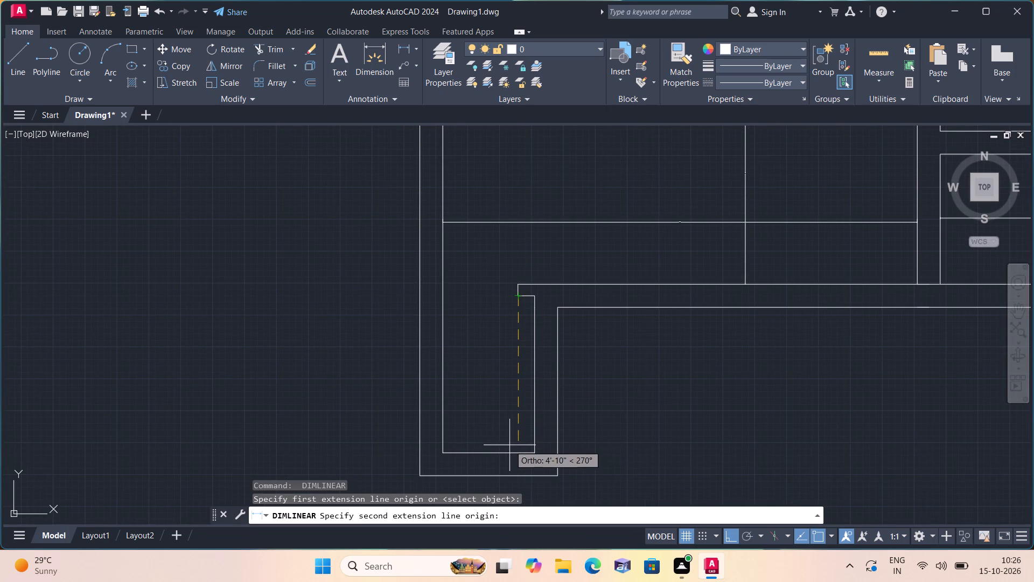
click(517, 447)
click(515, 433)
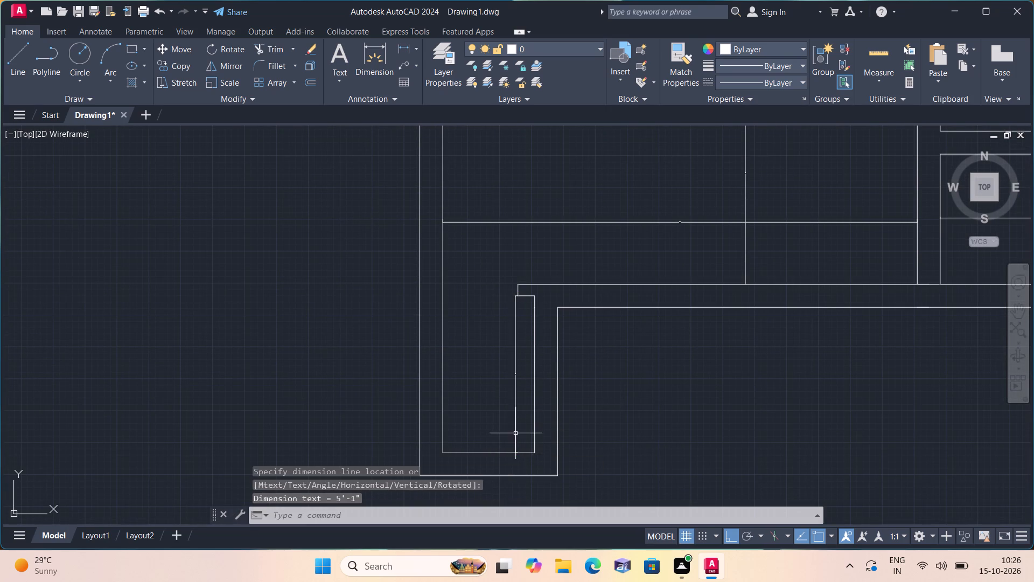
Add a horizontal linear dimension across the narrow bottom-left projection between its inner side wall lines.
key(space)
click(532, 401)
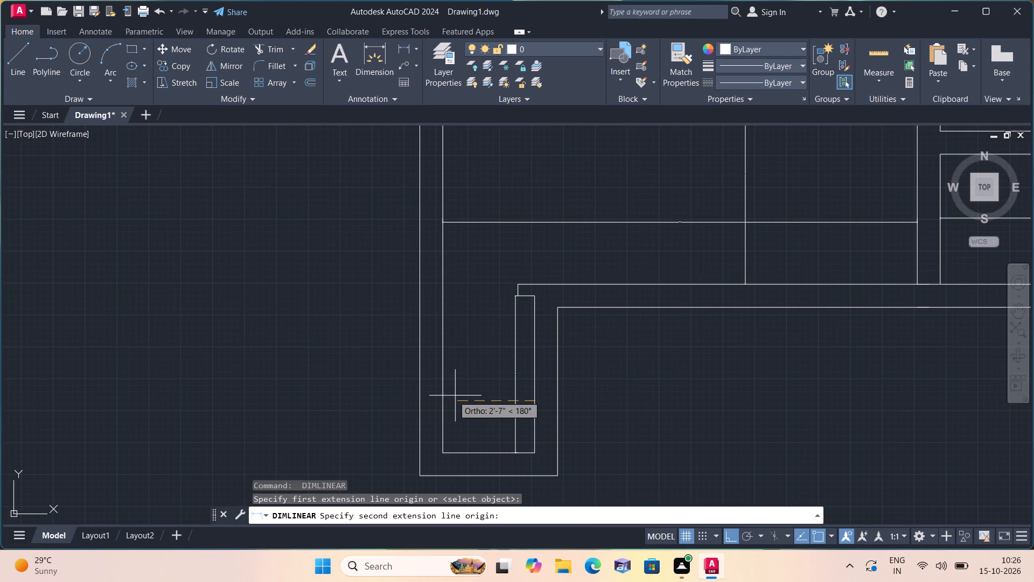
click(442, 399)
click(464, 398)
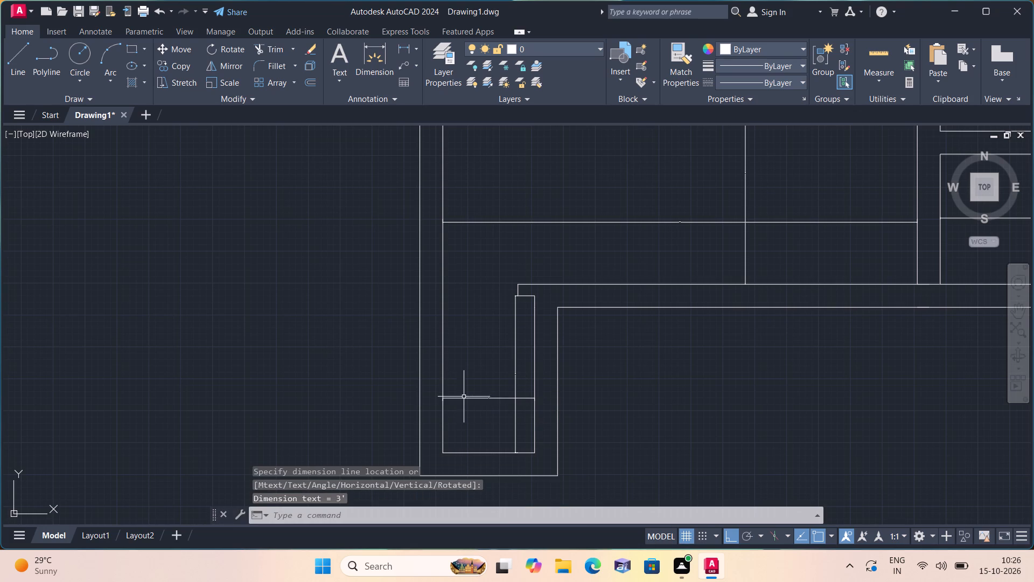
Add a horizontal linear dimension across the lower-right room, from the outer wall's inner line to the middle-left room's right wall.
scroll(484, 303, down, 2)
scroll(533, 233, down, 1)
middle_drag(533, 233, 561, 391)
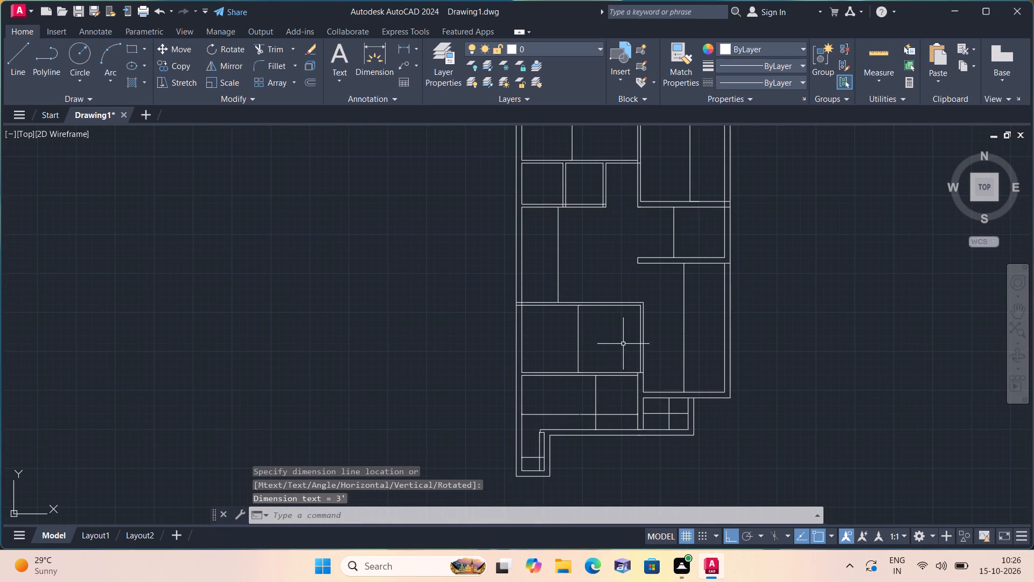
scroll(643, 349, up, 2)
key(space)
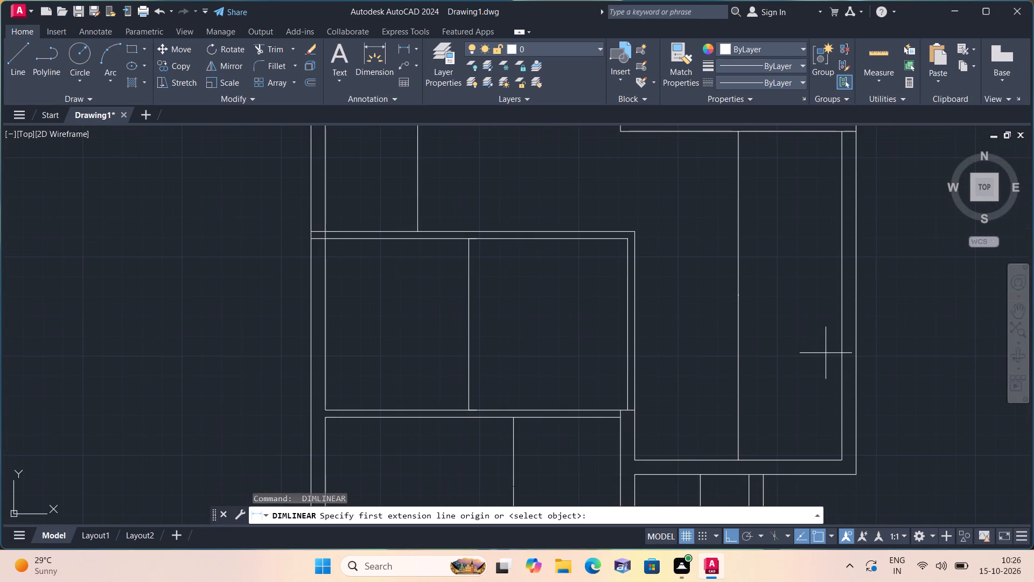
click(846, 352)
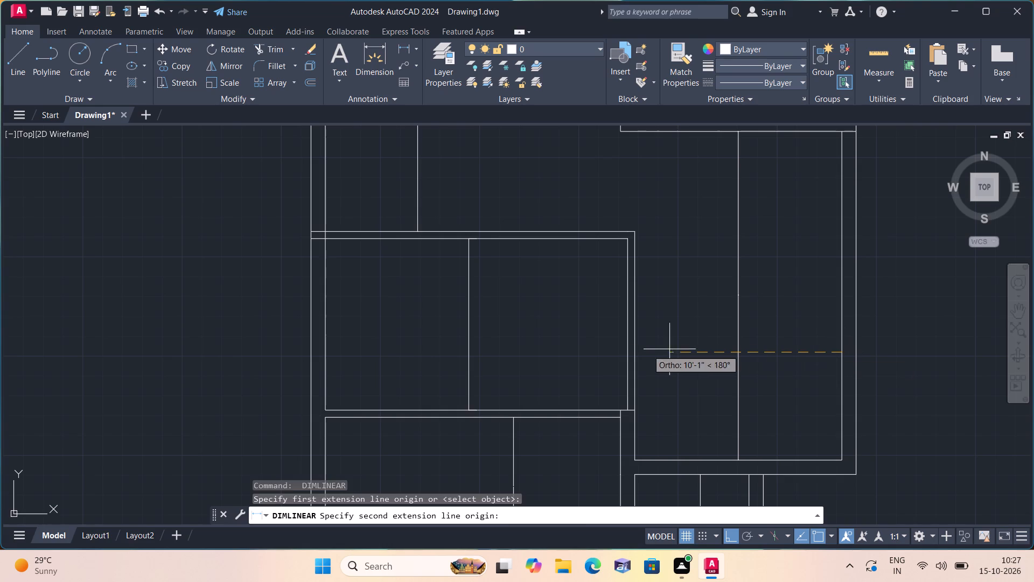
click(635, 351)
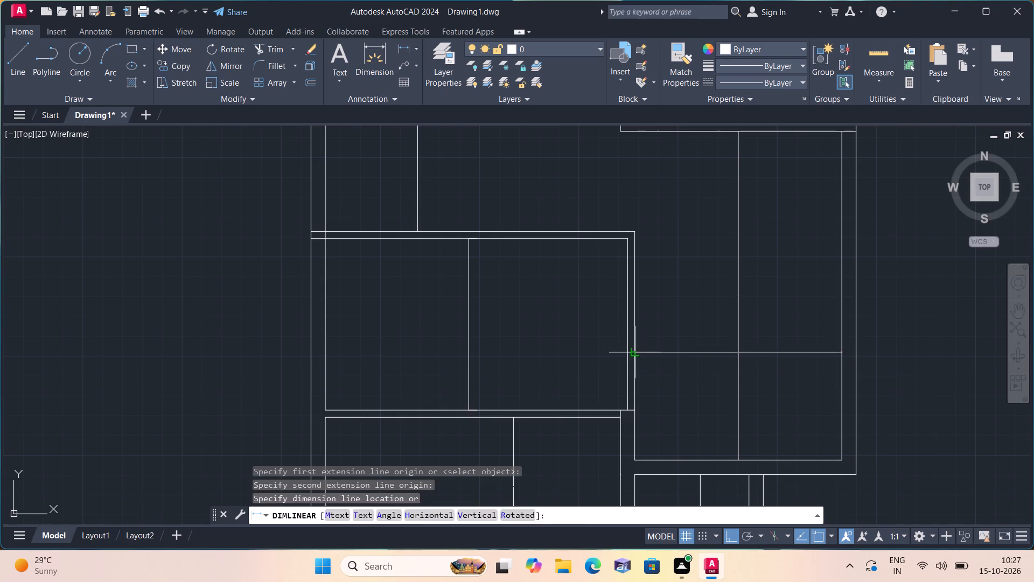
click(647, 352)
Add a horizontal linear dimension across the middle-left room between its right and left inner wall lines.
key(space)
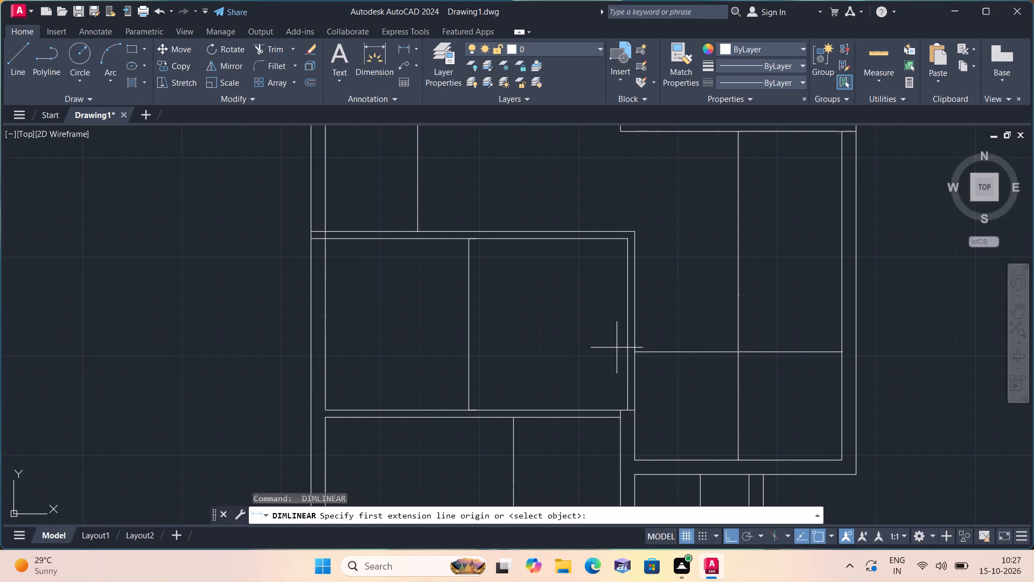
click(627, 355)
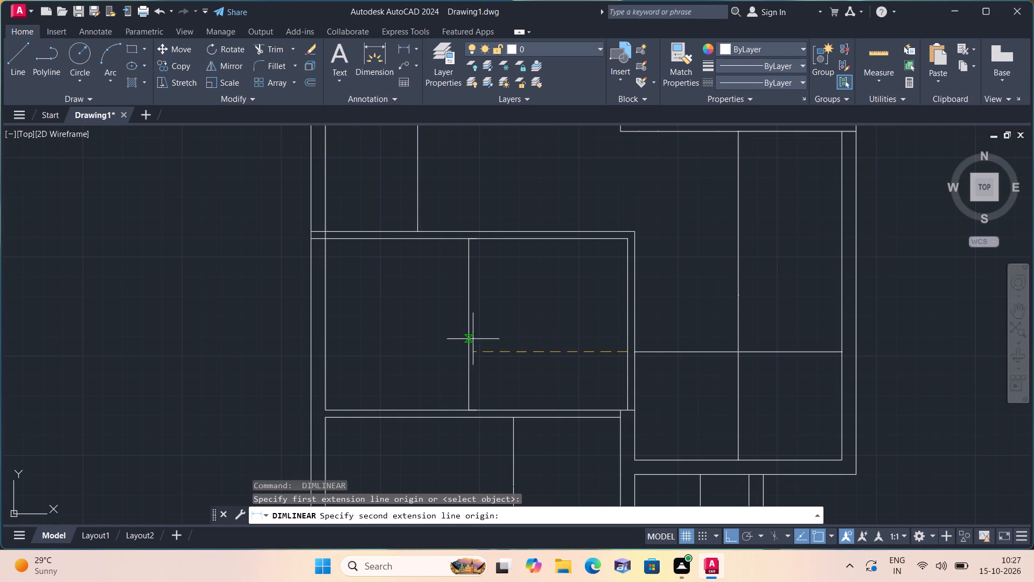
click(328, 350)
click(348, 349)
Add a linear dimension from the hall's left inner wall line to the upper corner of the projecting wall stub's free end.
middle_drag(363, 334, 371, 374)
scroll(364, 337, down, 1)
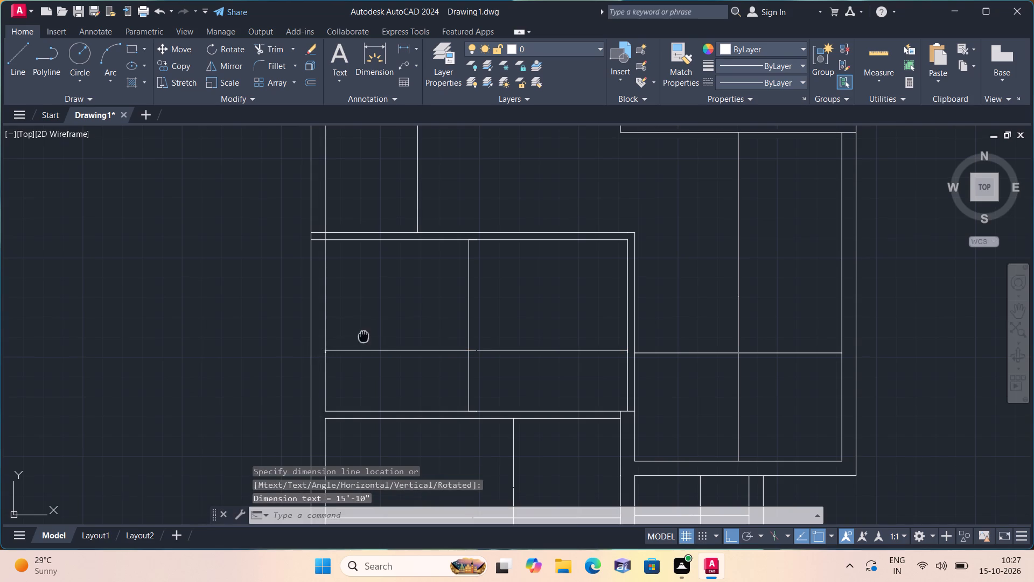
middle_drag(371, 374, 381, 429)
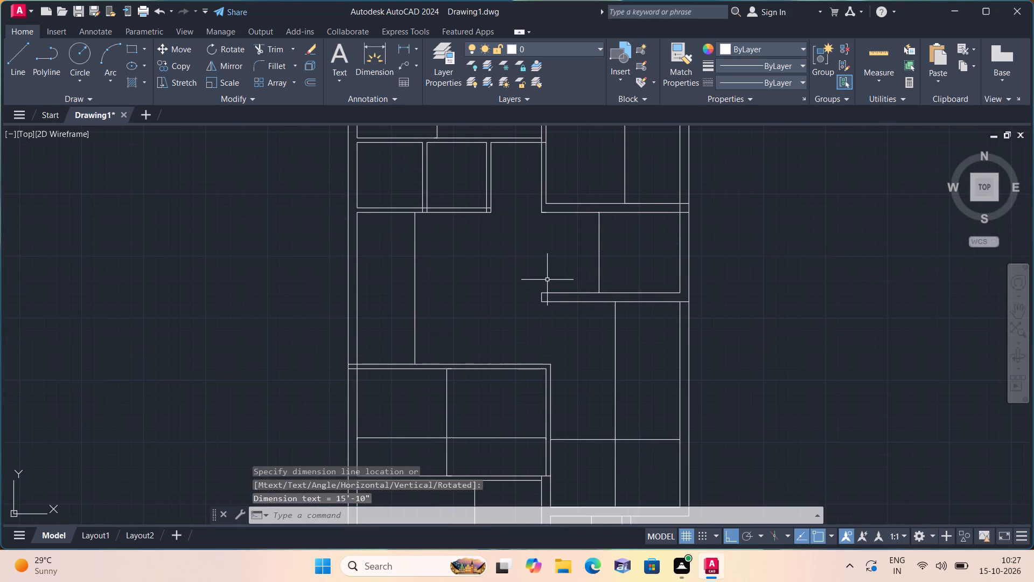
scroll(544, 274, up, 2)
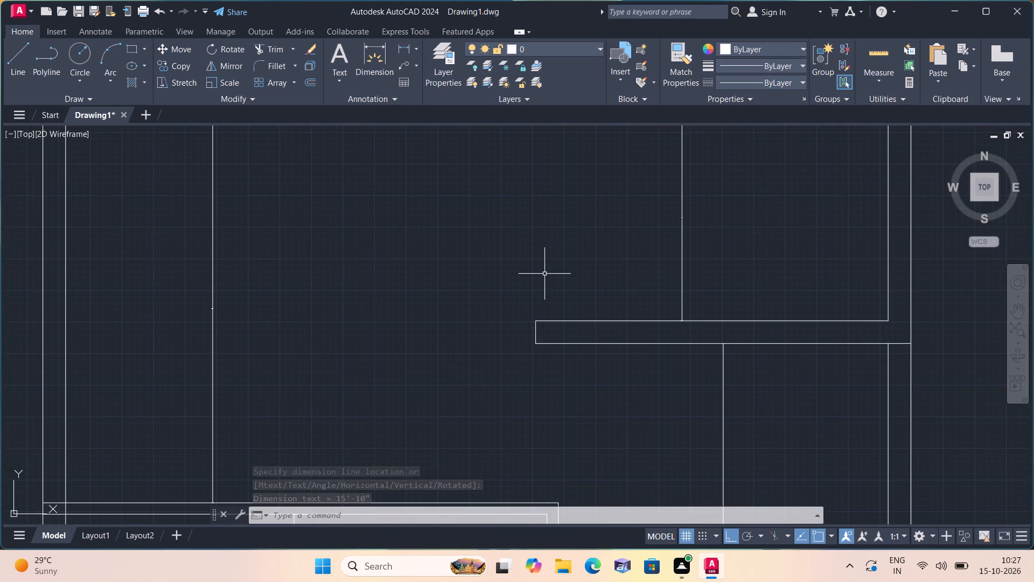
scroll(697, 265, up, 2)
scroll(672, 260, down, 3)
scroll(500, 330, down, 1)
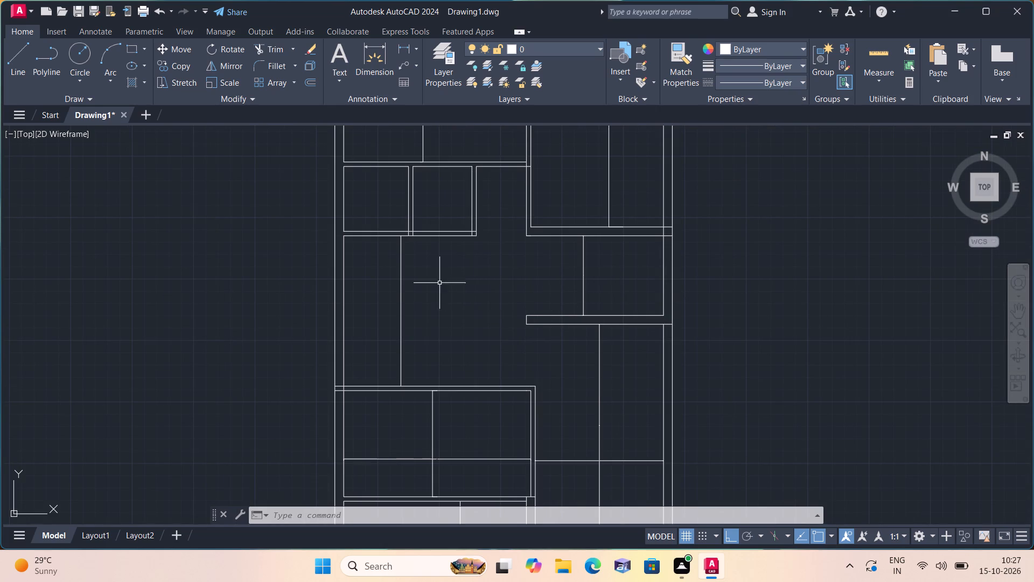
key(space)
click(339, 304)
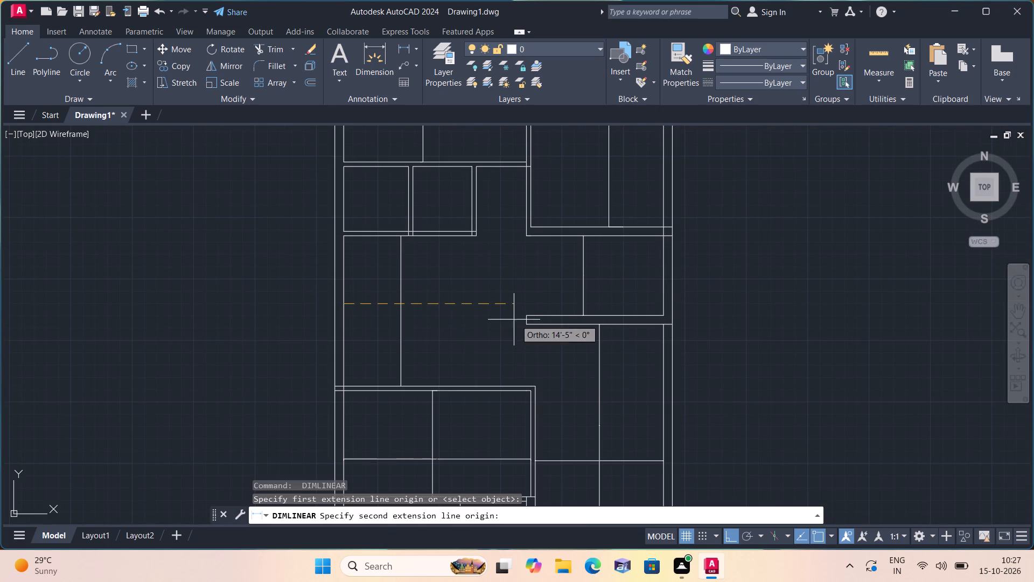
click(524, 314)
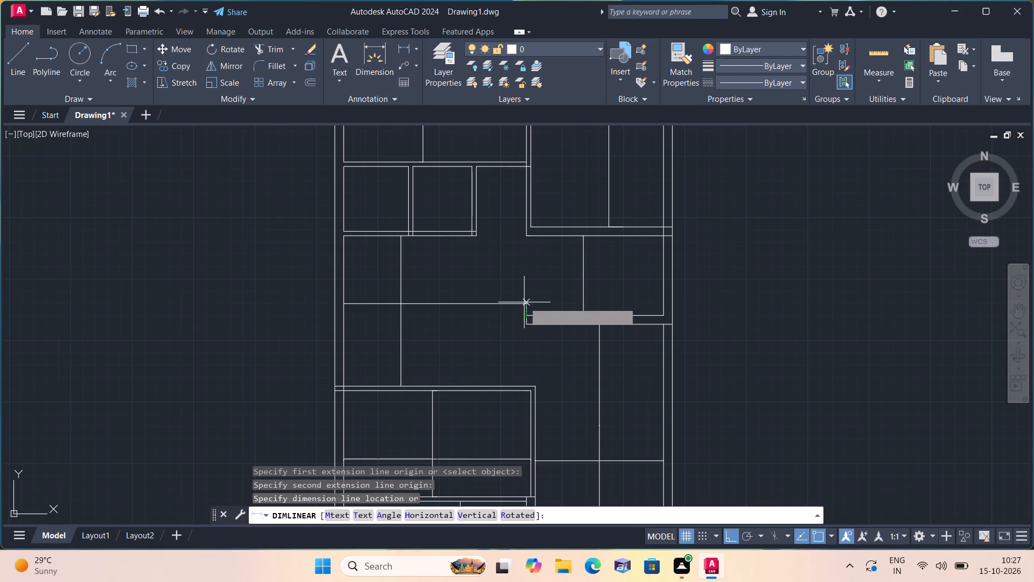
click(524, 302)
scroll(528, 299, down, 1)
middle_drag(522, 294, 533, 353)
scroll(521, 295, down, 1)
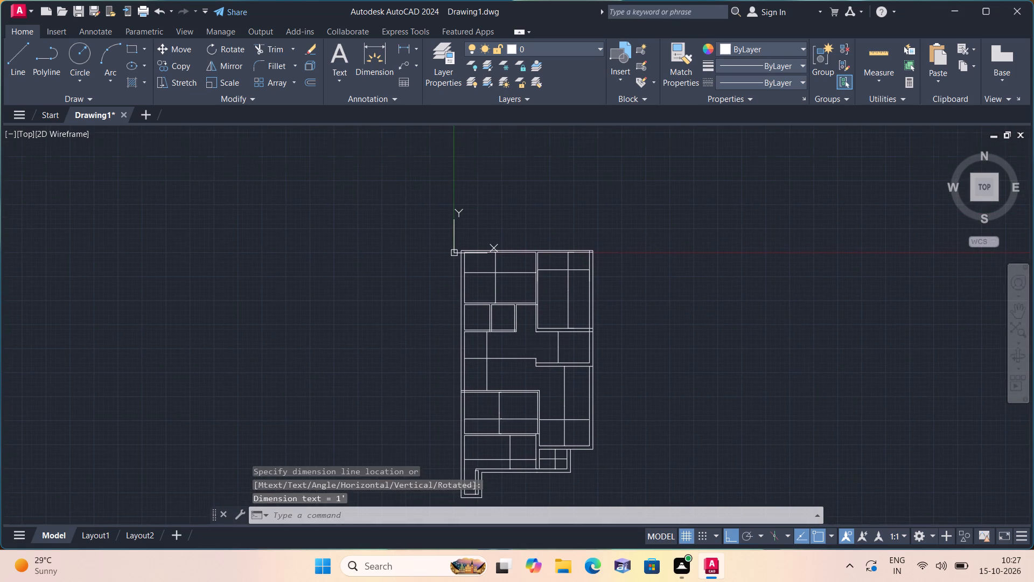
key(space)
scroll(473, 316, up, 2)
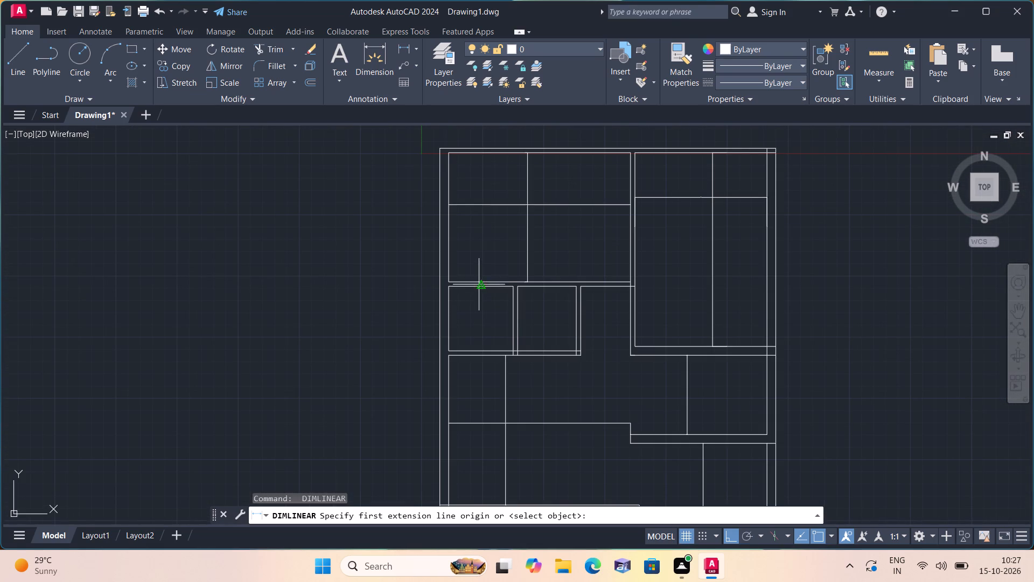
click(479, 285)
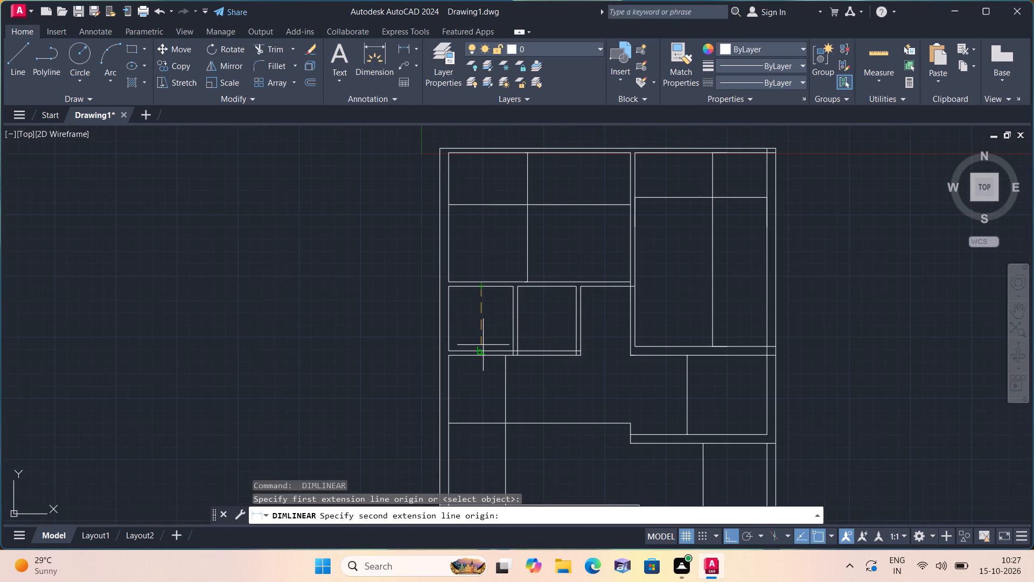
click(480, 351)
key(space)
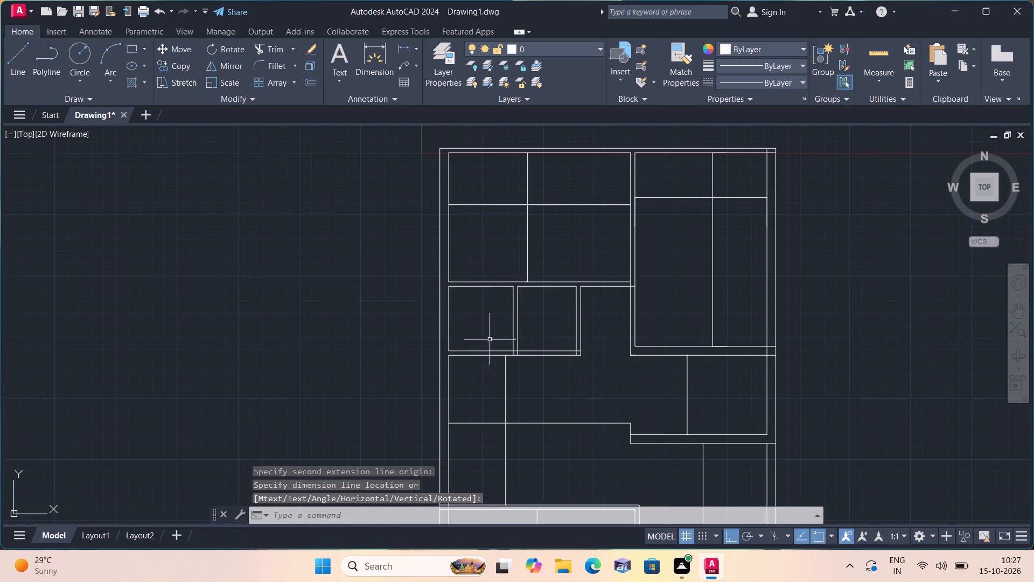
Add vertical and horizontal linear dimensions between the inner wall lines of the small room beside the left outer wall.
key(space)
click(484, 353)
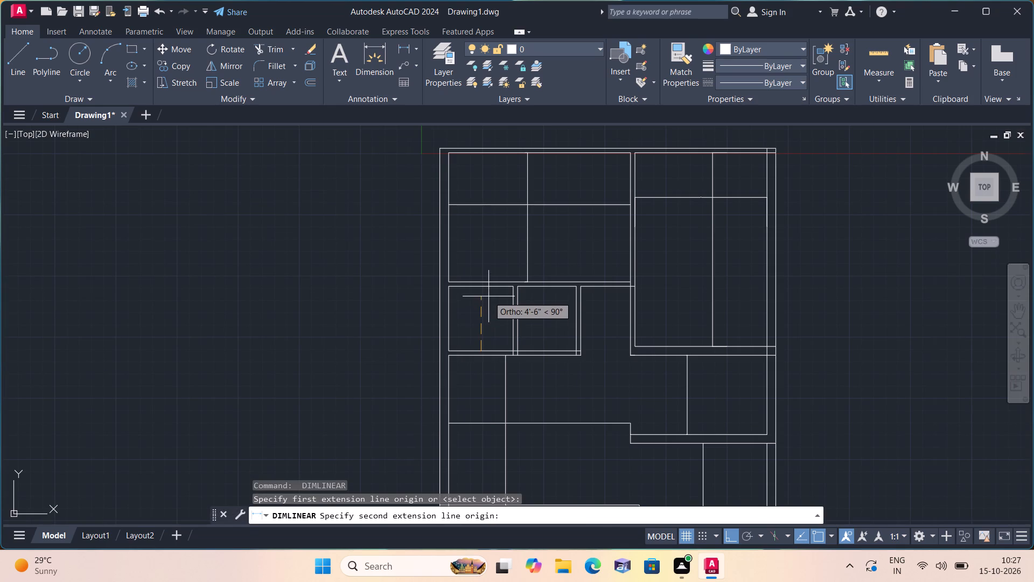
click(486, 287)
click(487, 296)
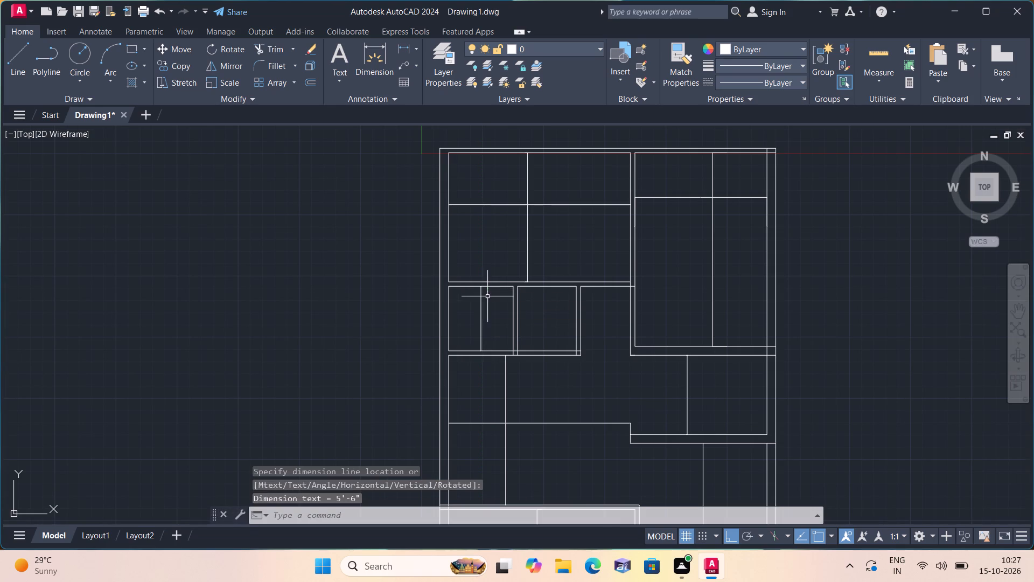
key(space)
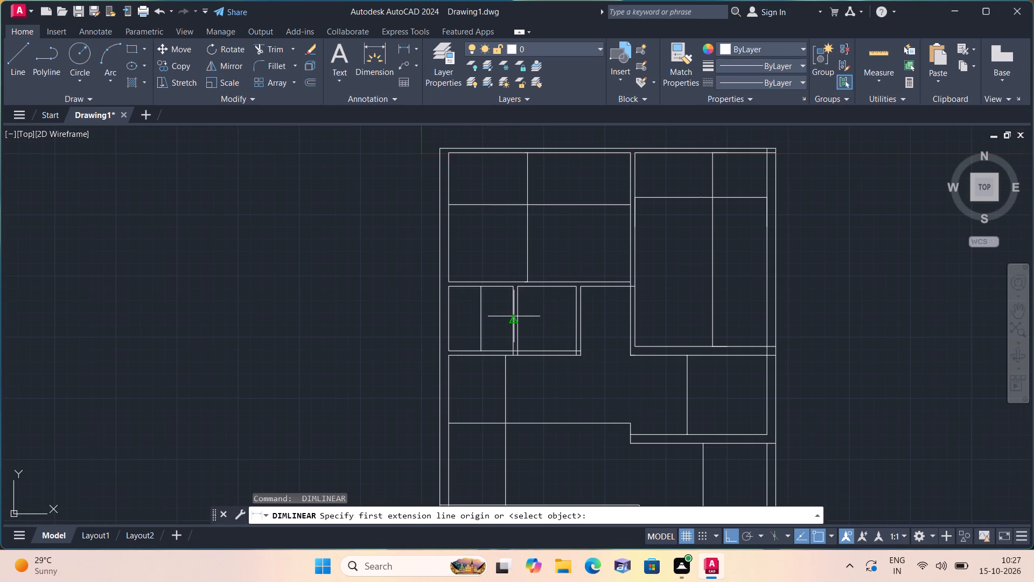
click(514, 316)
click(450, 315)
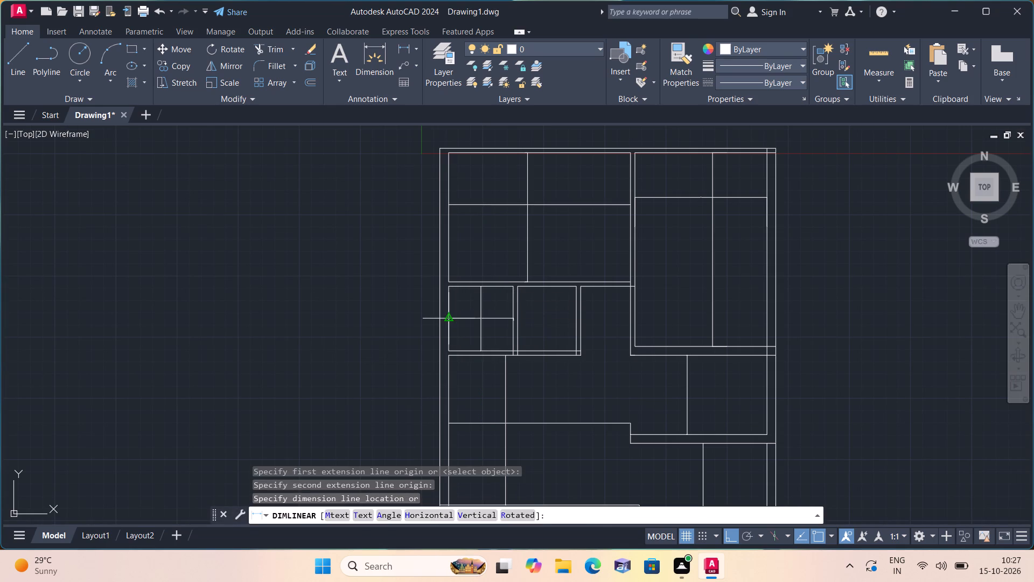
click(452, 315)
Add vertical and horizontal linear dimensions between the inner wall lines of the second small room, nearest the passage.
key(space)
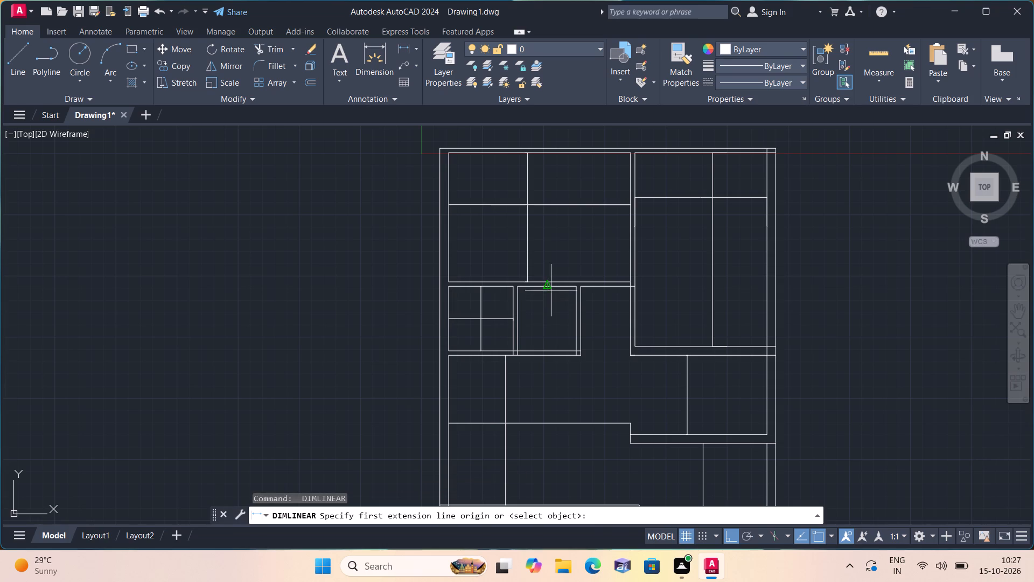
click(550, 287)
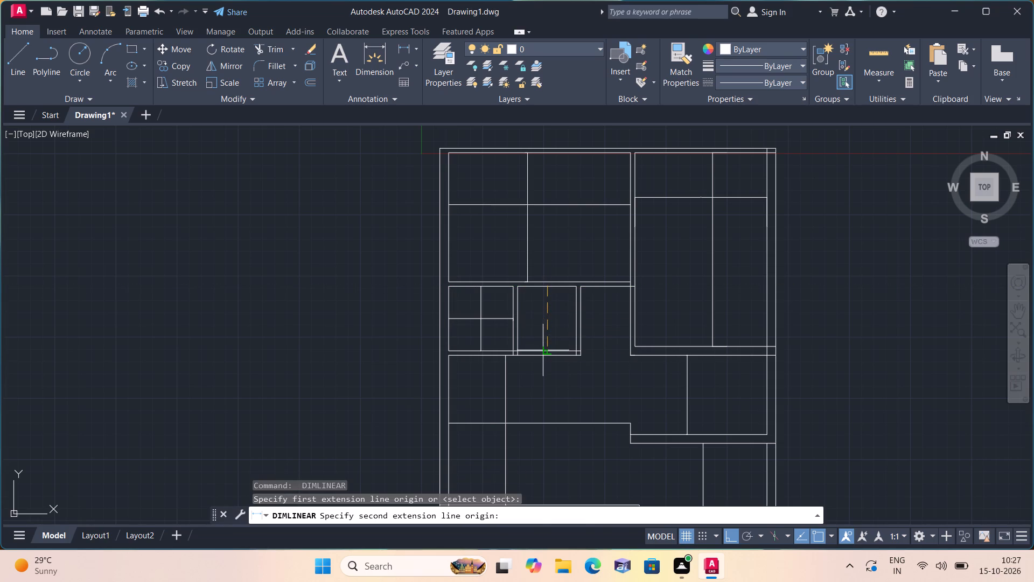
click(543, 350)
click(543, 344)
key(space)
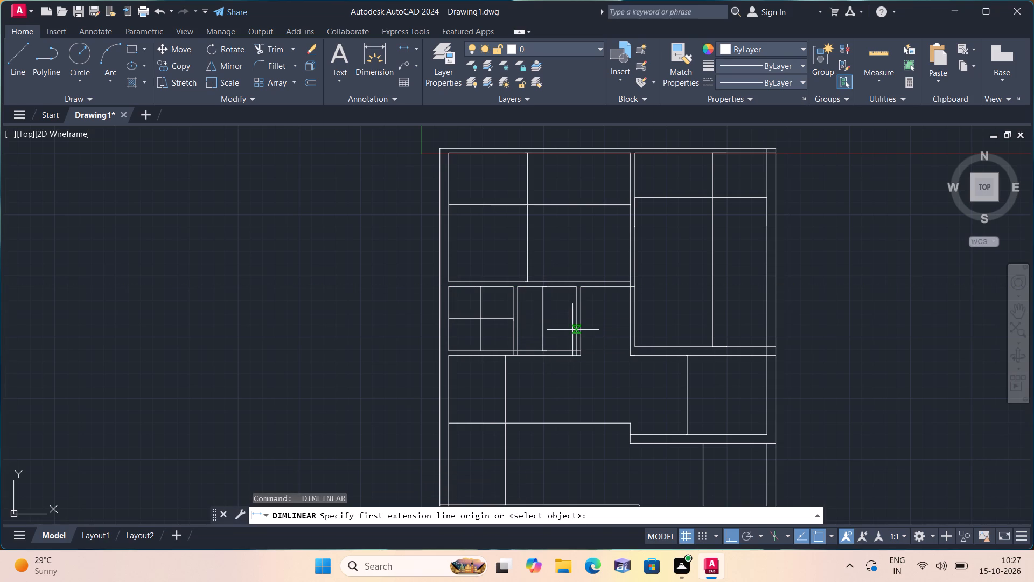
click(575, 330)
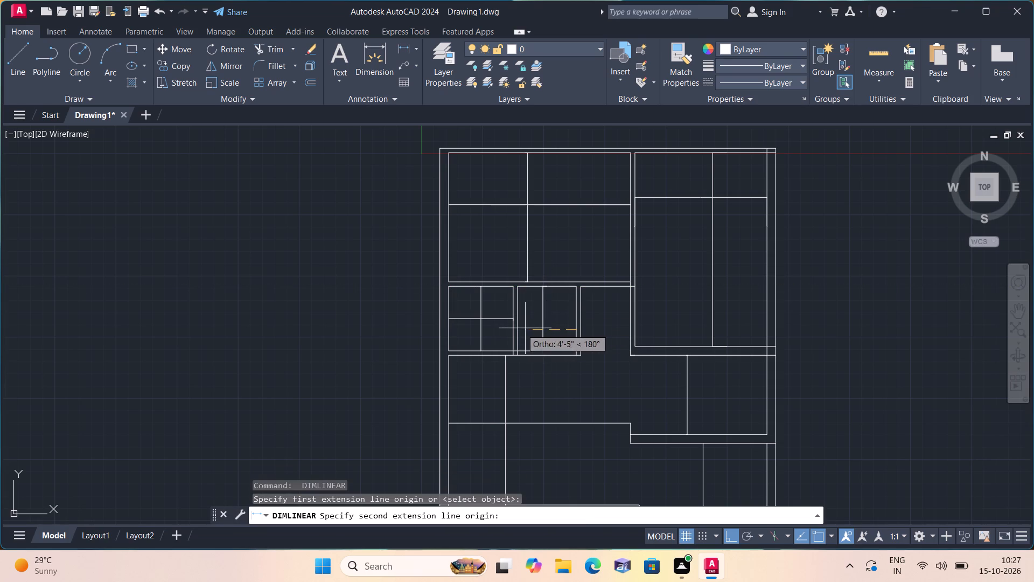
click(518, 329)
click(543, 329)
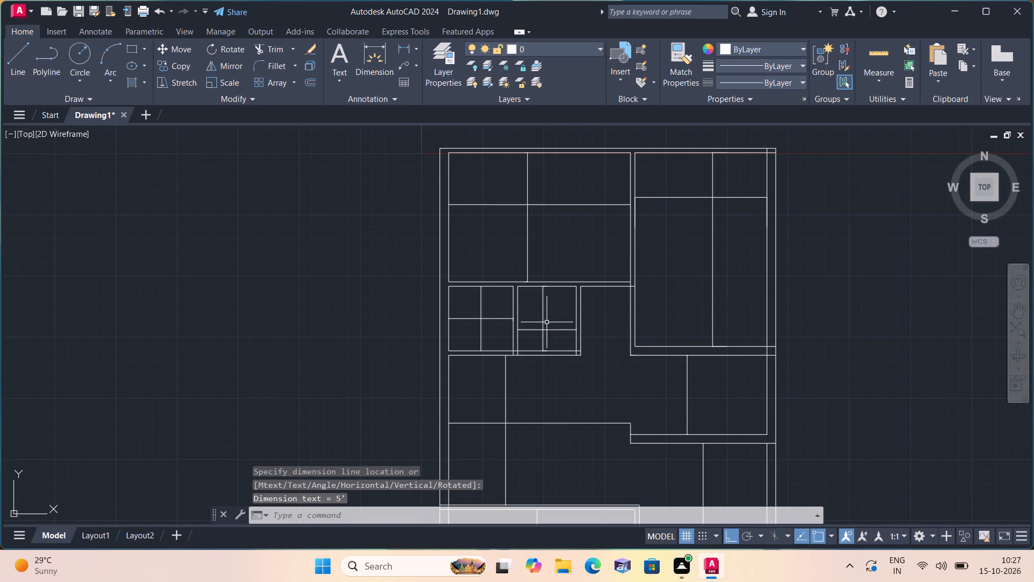
Select all similar linear dimensions in the plan and set their text height to 6".
click(576, 242)
click(458, 170)
right_click(458, 170)
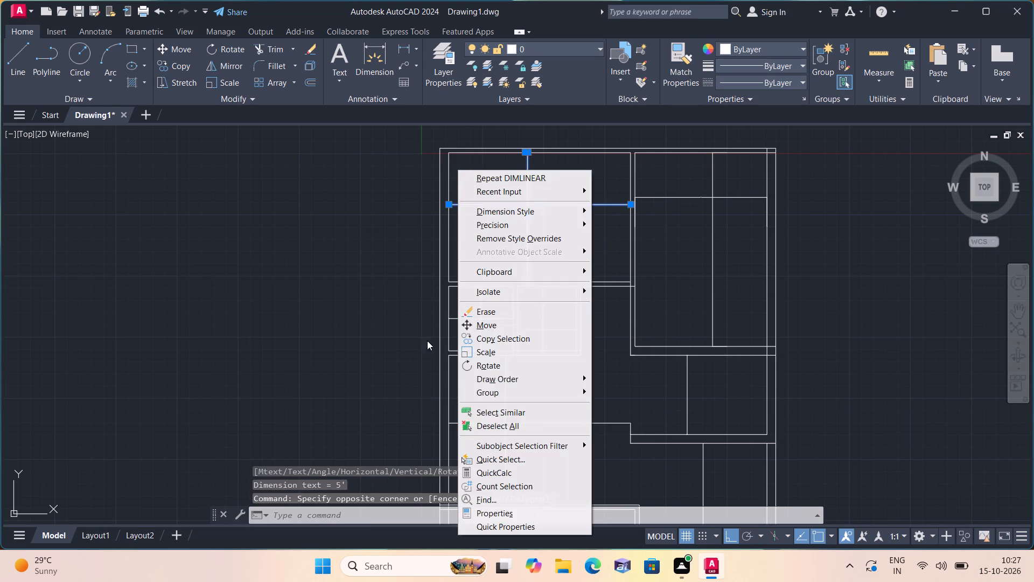
click(515, 412)
right_click(271, 266)
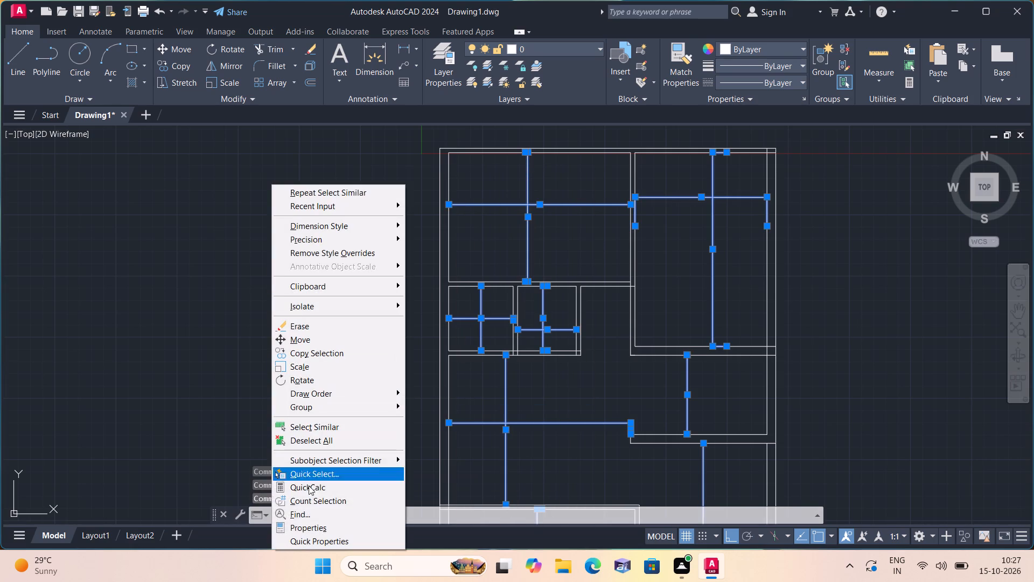
click(312, 525)
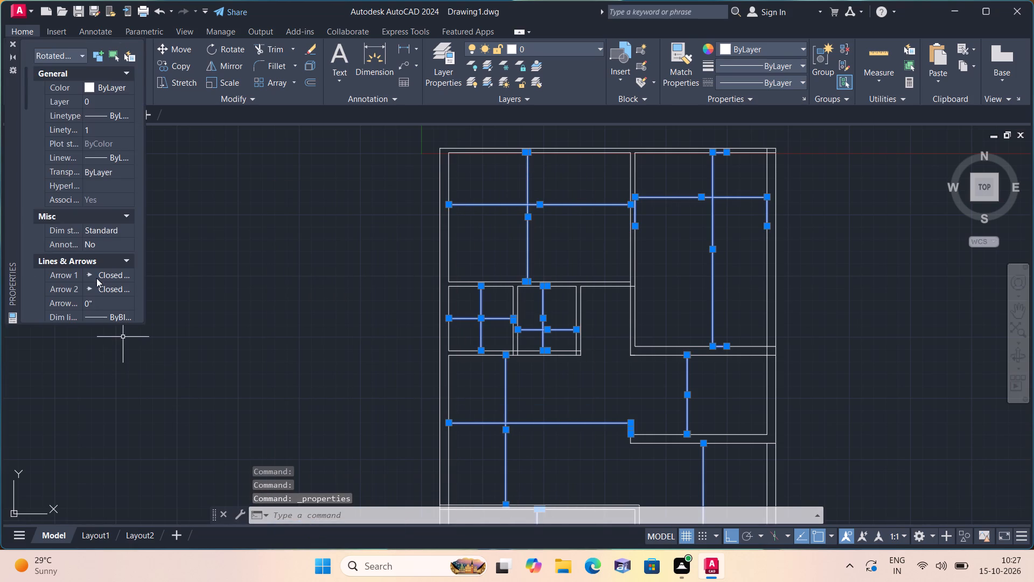
scroll(85, 251, down, 5)
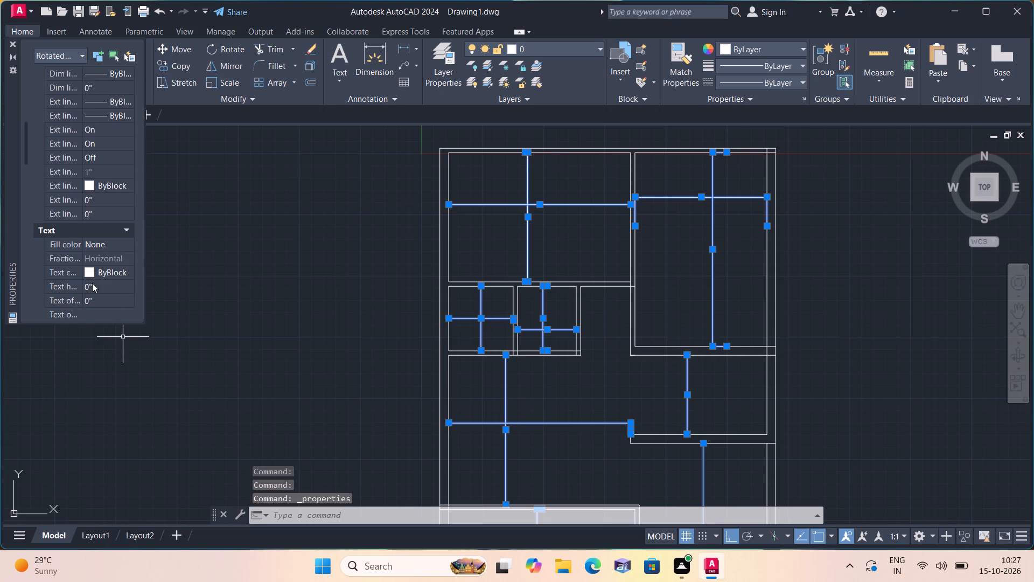
click(92, 283)
key(BackSpace)
text(6")
click(359, 206)
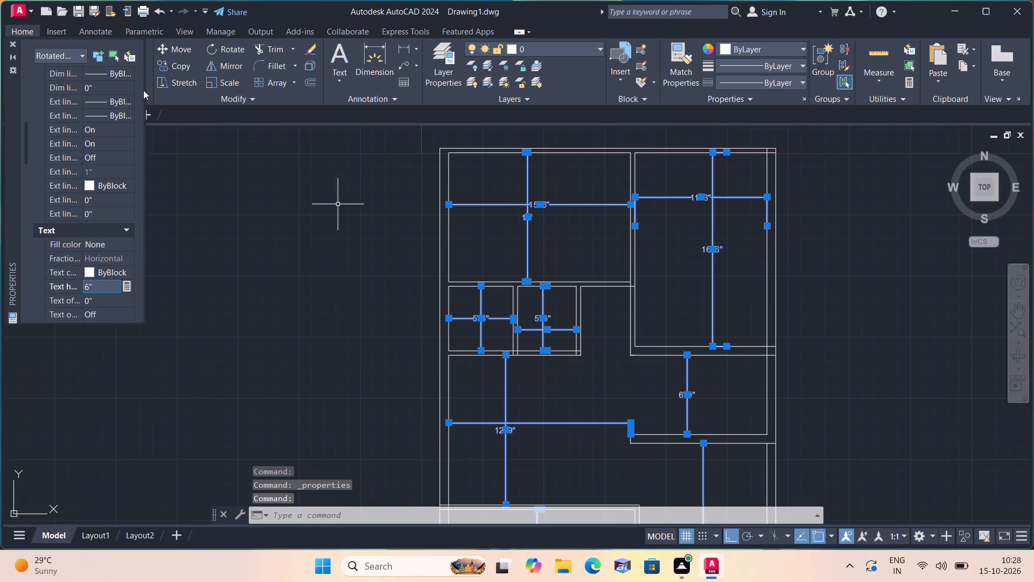
click(16, 40)
key(Escape)
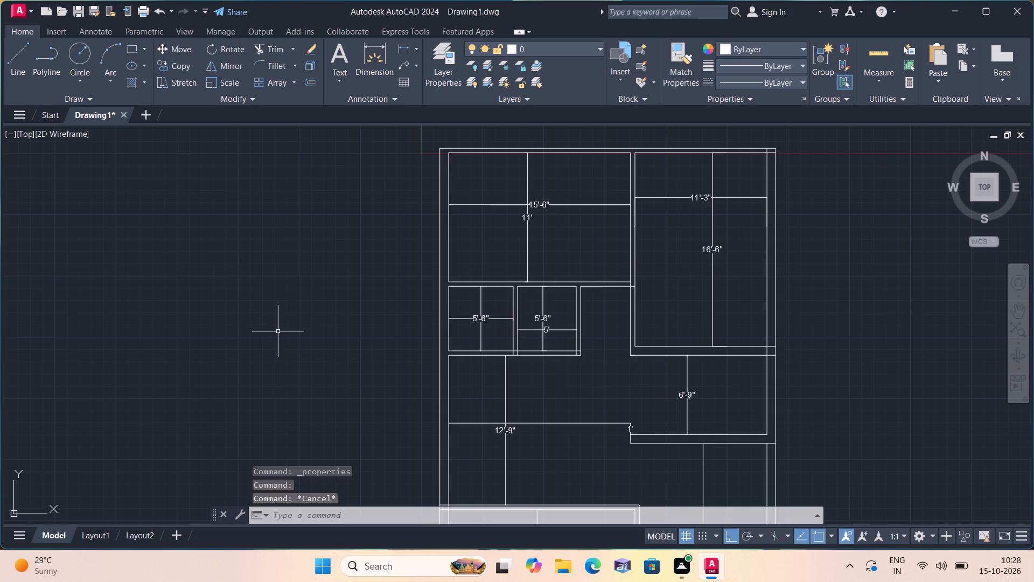
Erase the linear dimensions in both top rooms and both small rooms, plus the two vertical dimensions in the hall.
scroll(278, 331, down, 1)
middle_drag(275, 329, 243, 382)
scroll(244, 382, up, 1)
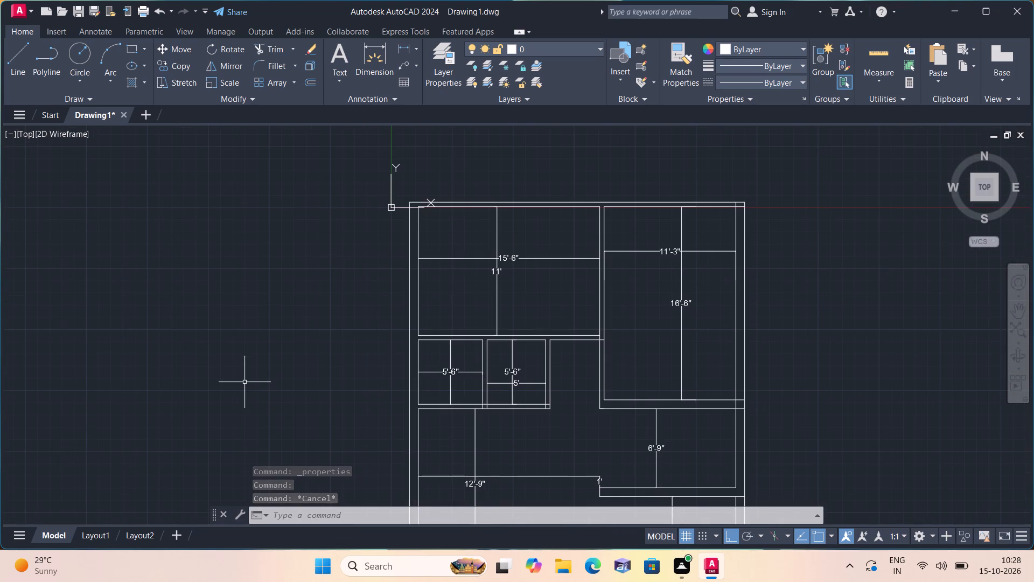
middle_drag(247, 417, 294, 307)
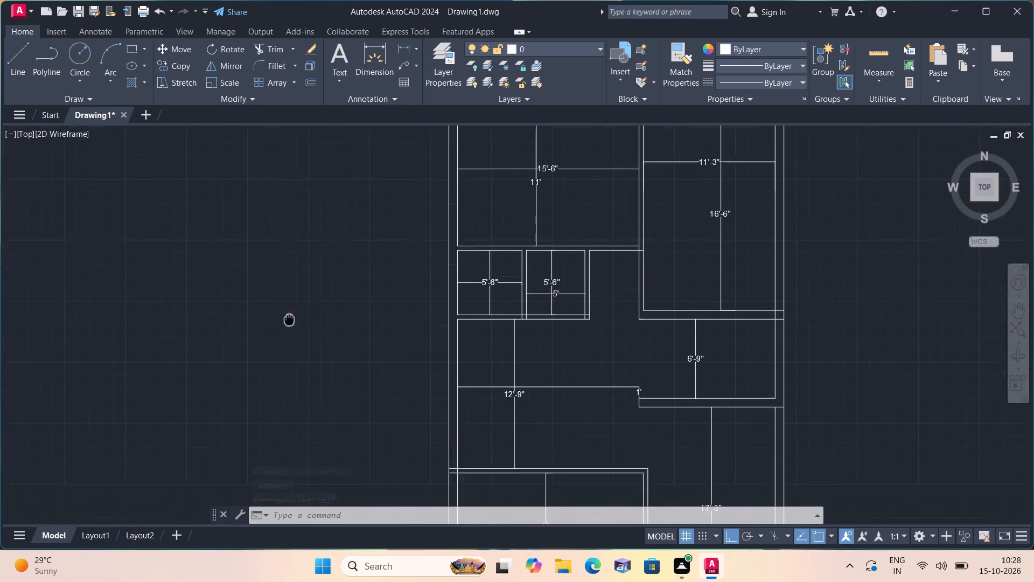
middle_drag(373, 281, 302, 457)
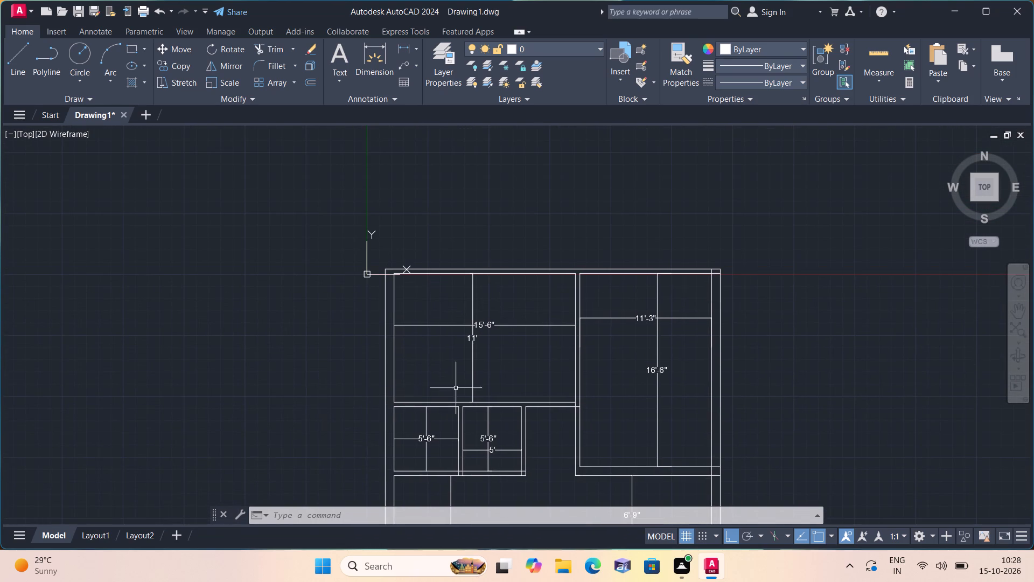
drag(498, 347, 493, 340)
click(423, 302)
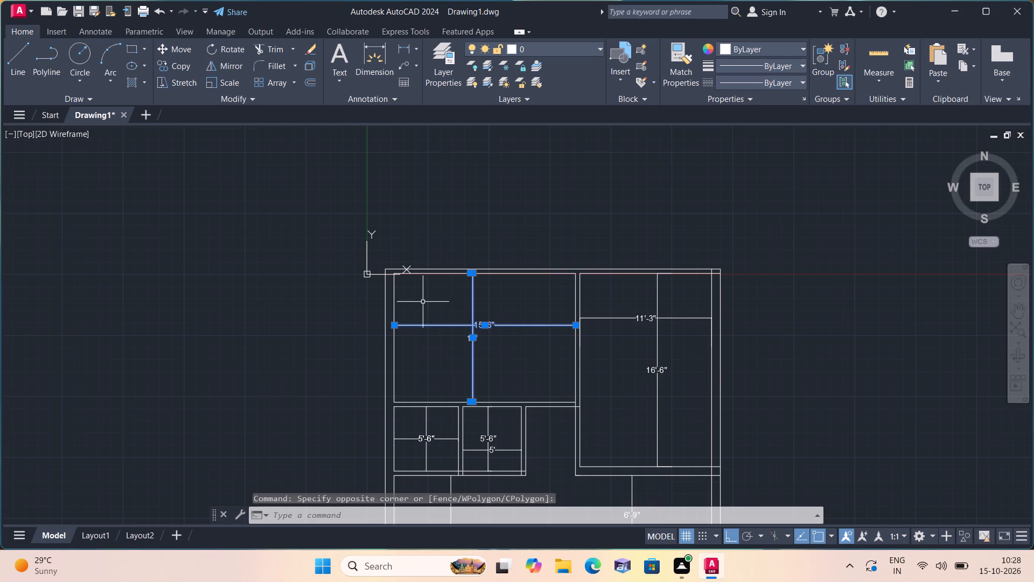
click(663, 357)
click(628, 315)
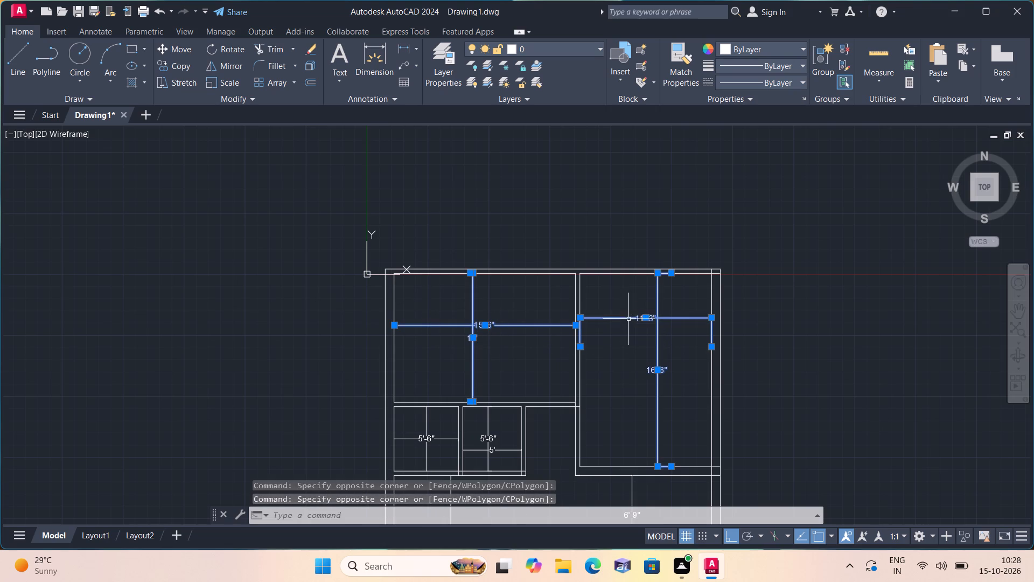
middle_drag(472, 441, 474, 364)
scroll(429, 384, up, 1)
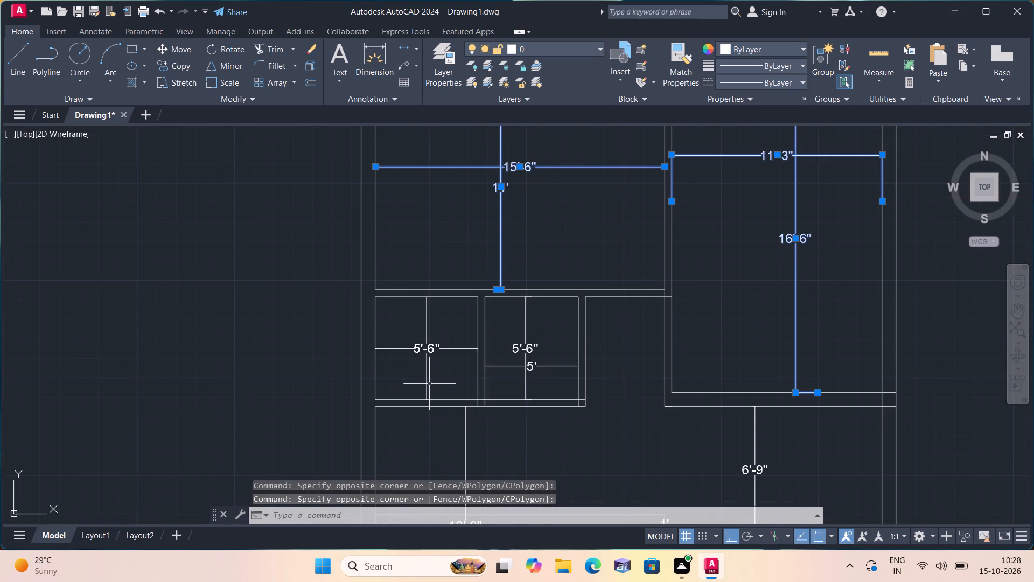
scroll(443, 371, up, 1)
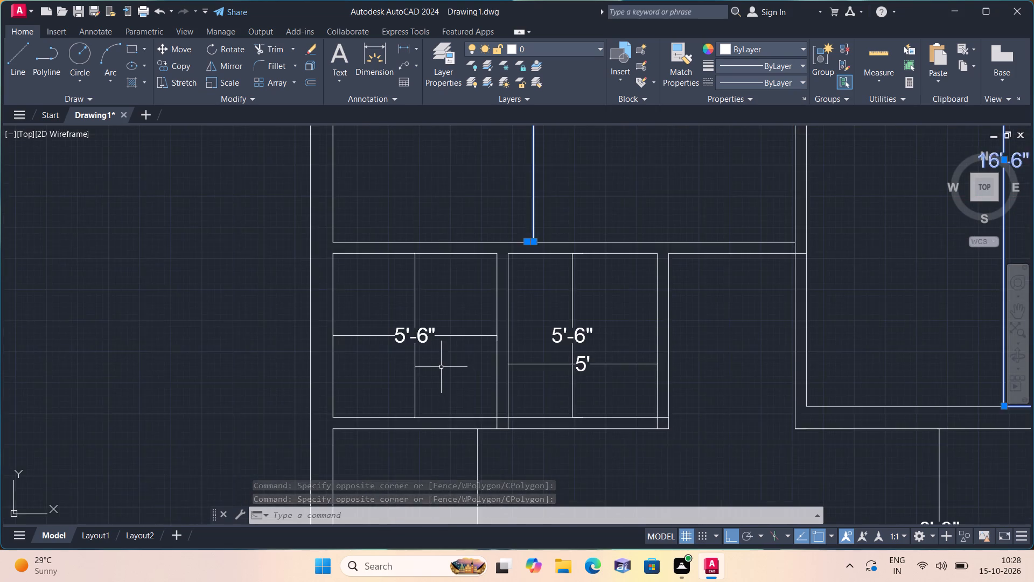
scroll(427, 353, up, 2)
scroll(427, 350, down, 1)
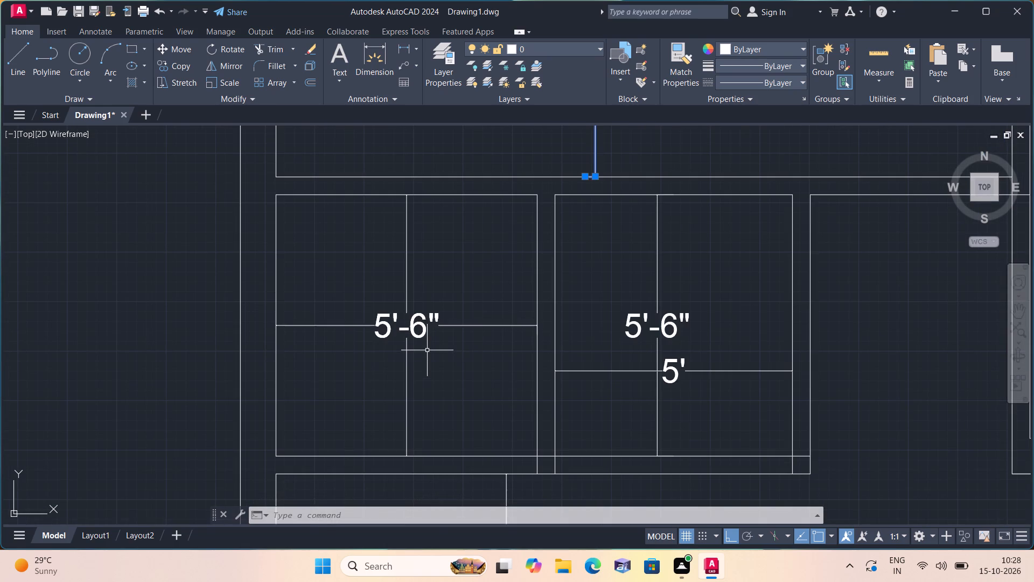
scroll(427, 350, down, 1)
click(431, 368)
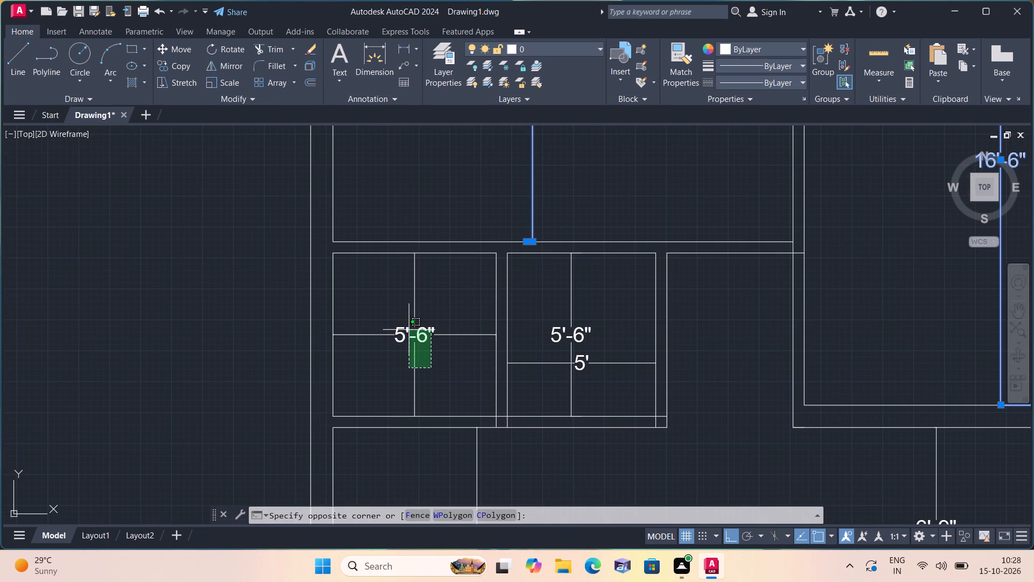
click(409, 330)
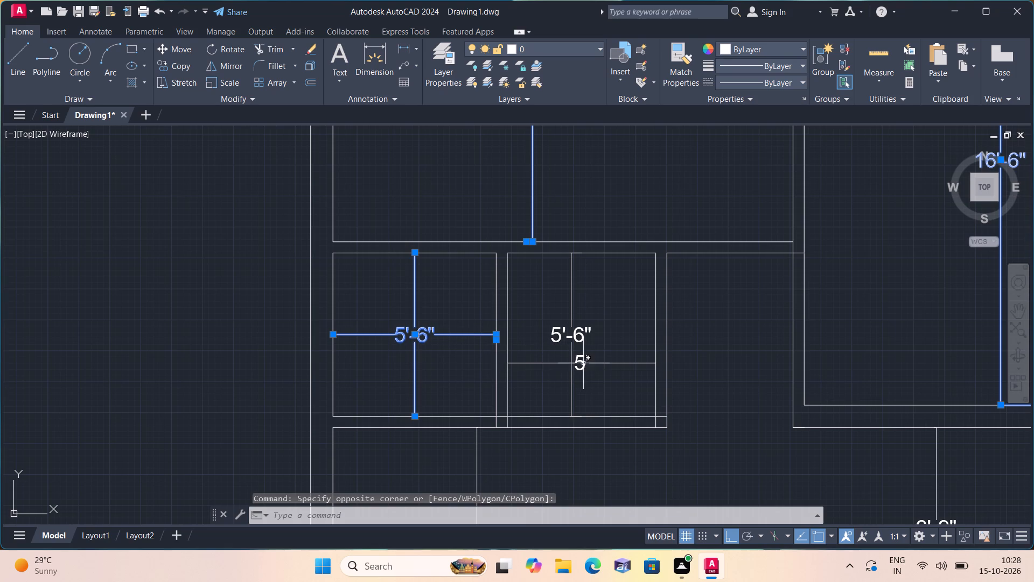
click(628, 370)
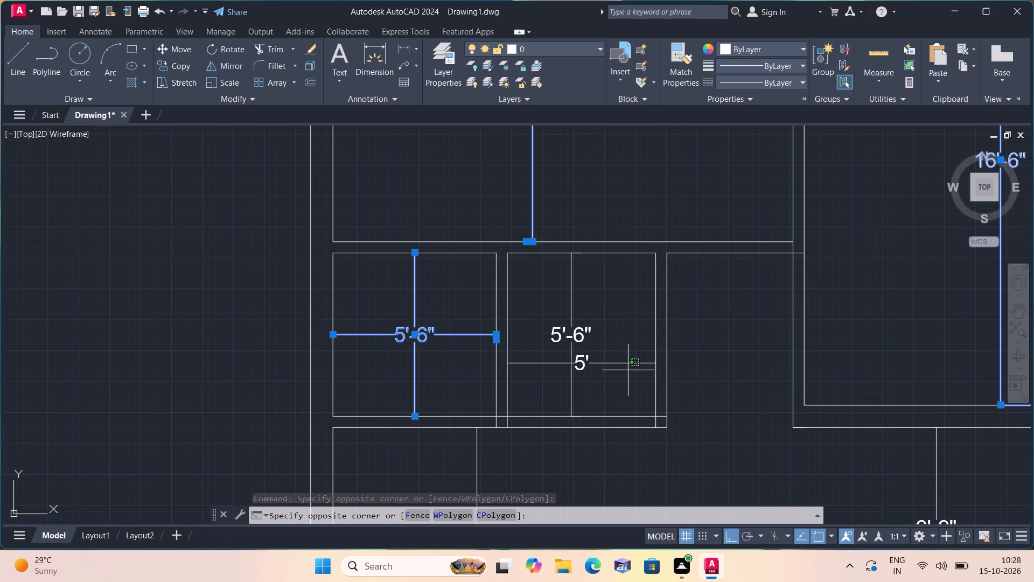
click(562, 320)
scroll(563, 325, down, 2)
middle_drag(565, 332, 558, 329)
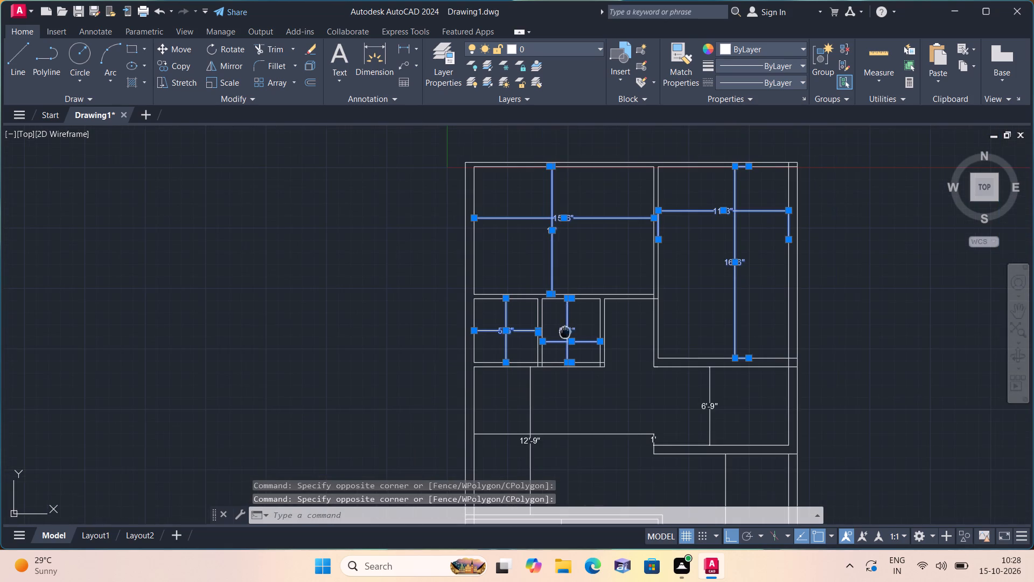
middle_drag(558, 329, 504, 320)
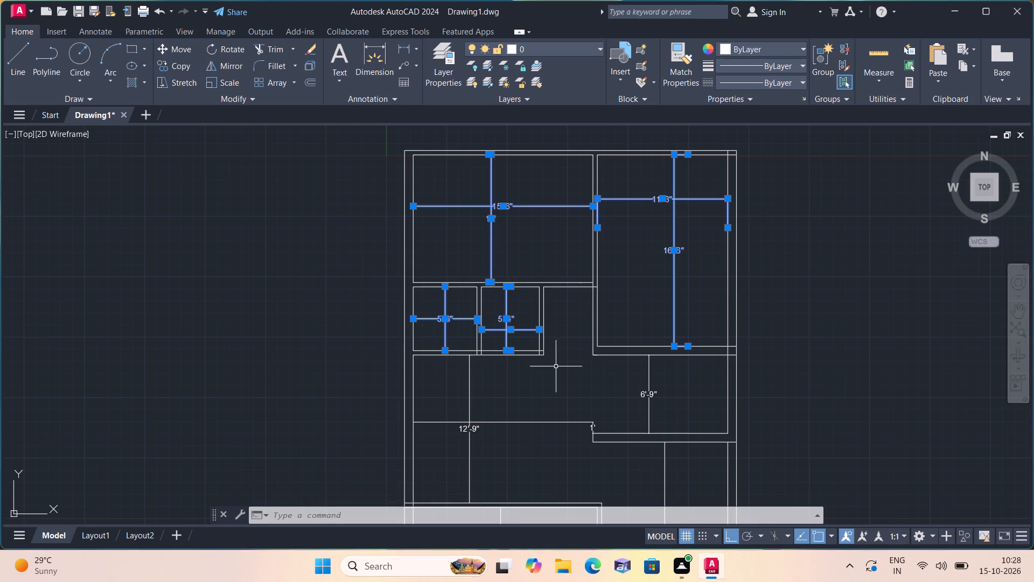
middle_drag(550, 365, 544, 304)
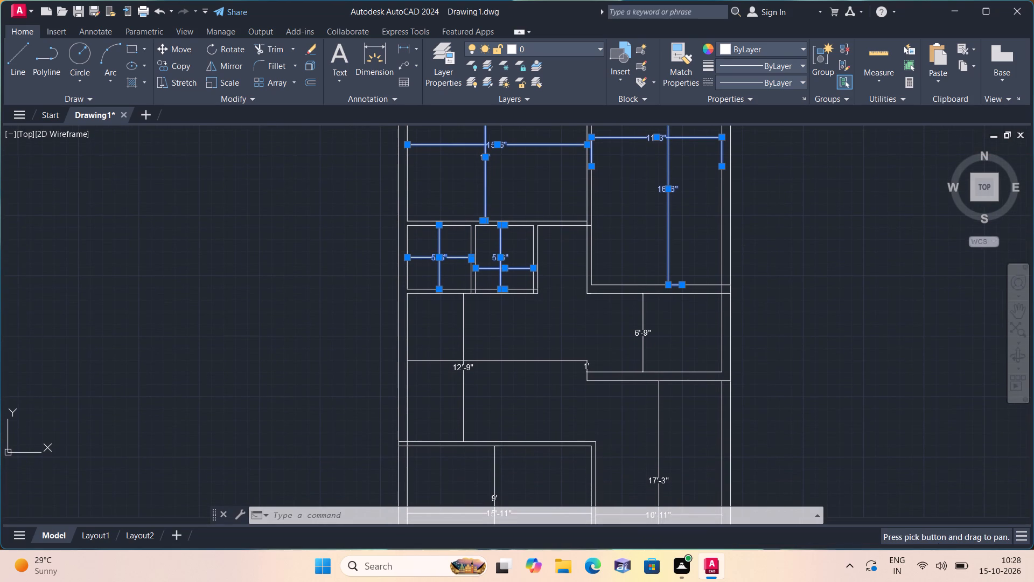
drag(658, 342, 653, 337)
click(608, 313)
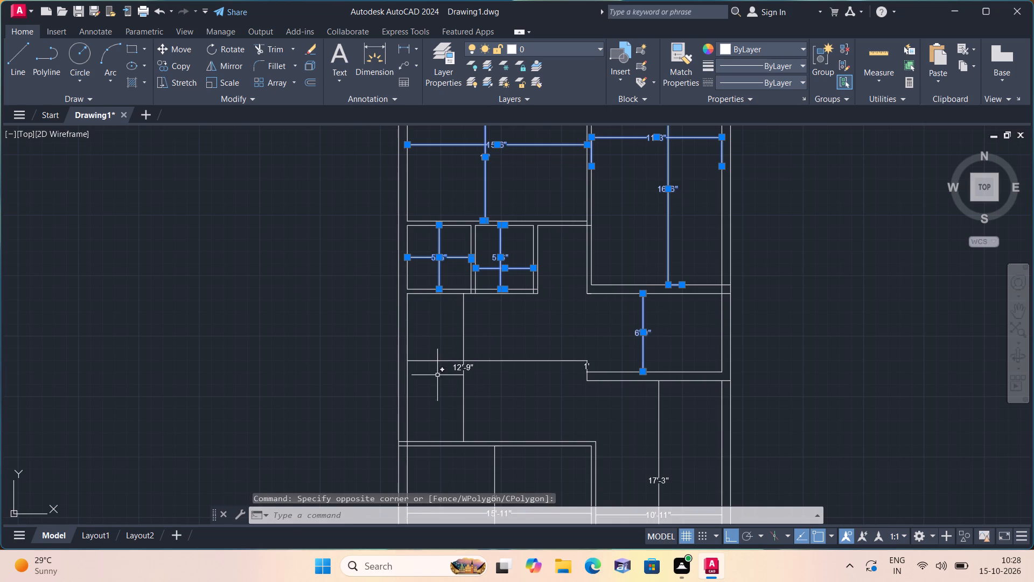
scroll(484, 369, up, 3)
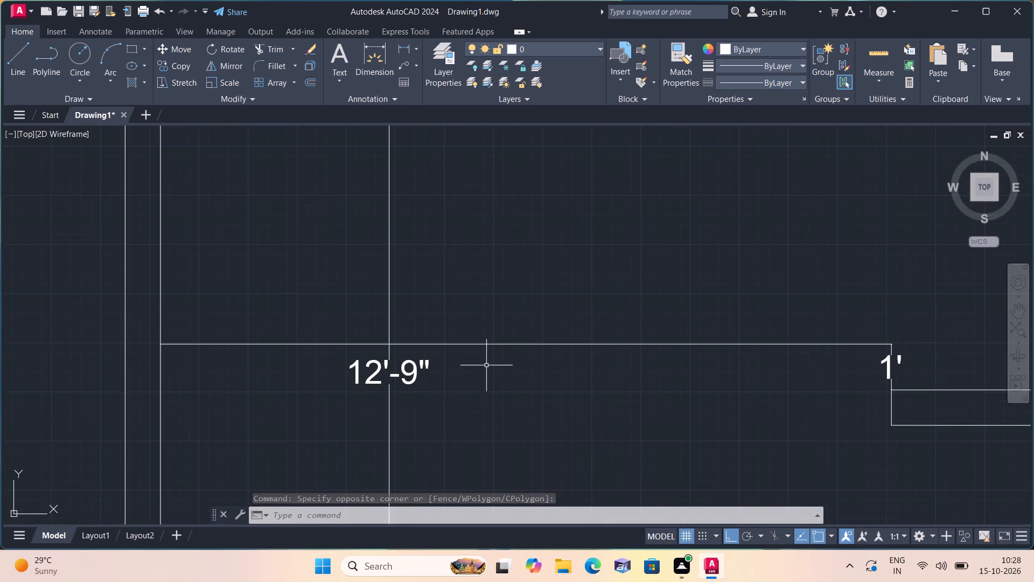
scroll(480, 368, down, 1)
click(456, 419)
click(402, 407)
scroll(402, 408, down, 2)
key(Delete)
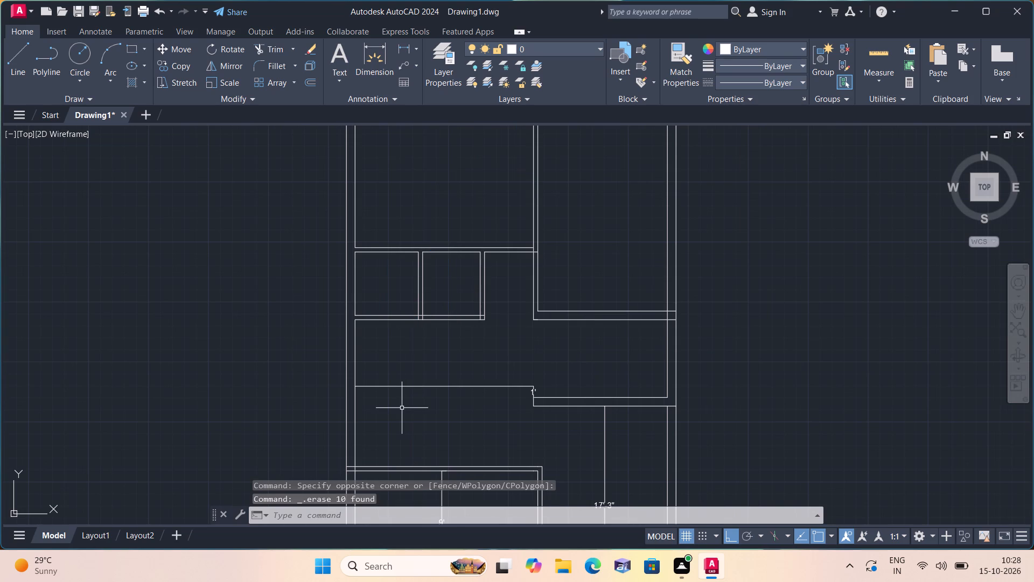
Erase the remaining linear dimension between the hall's left inner wall line and the projecting wall stub.
scroll(532, 377, up, 1)
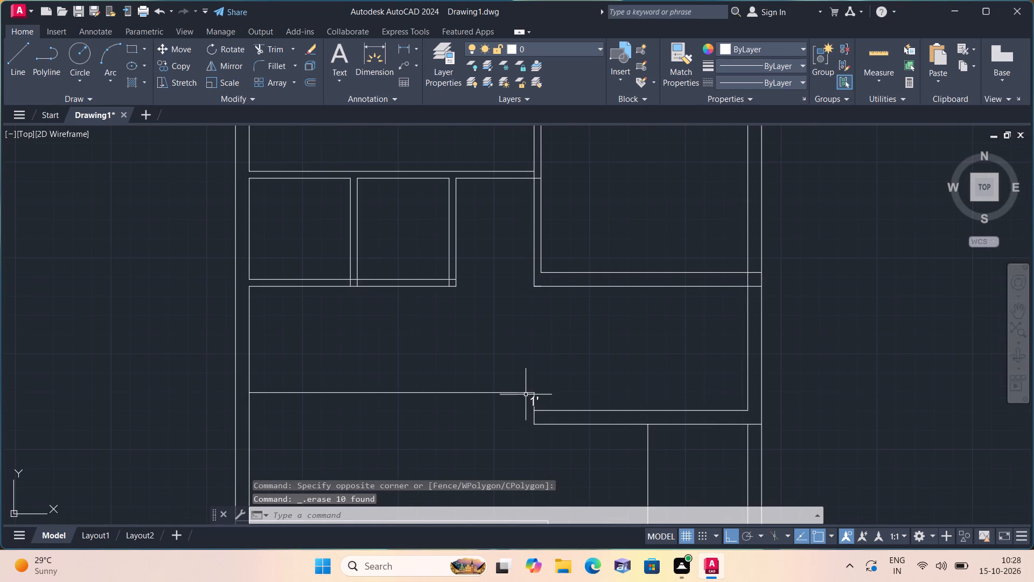
click(526, 396)
click(520, 389)
key(Delete)
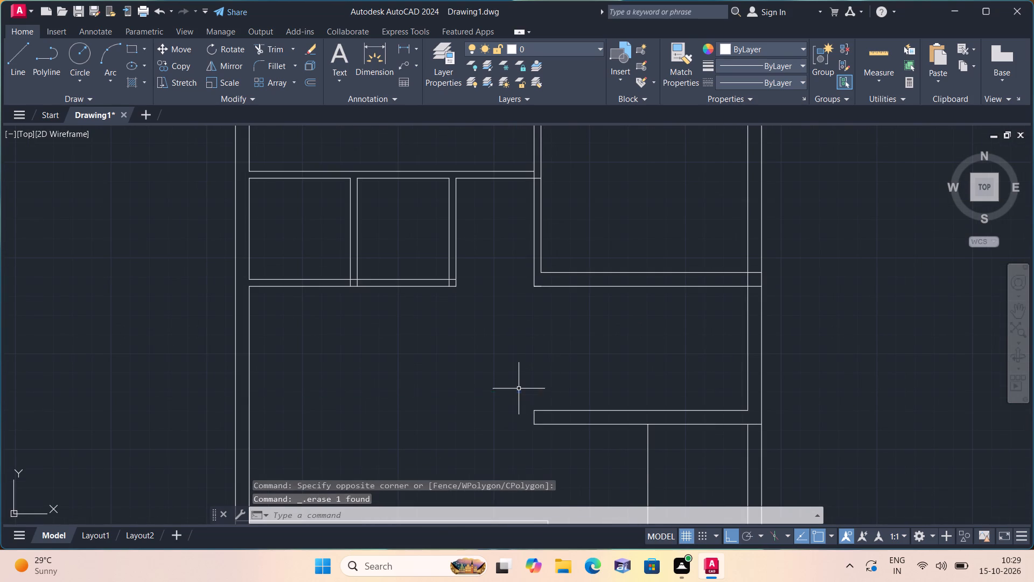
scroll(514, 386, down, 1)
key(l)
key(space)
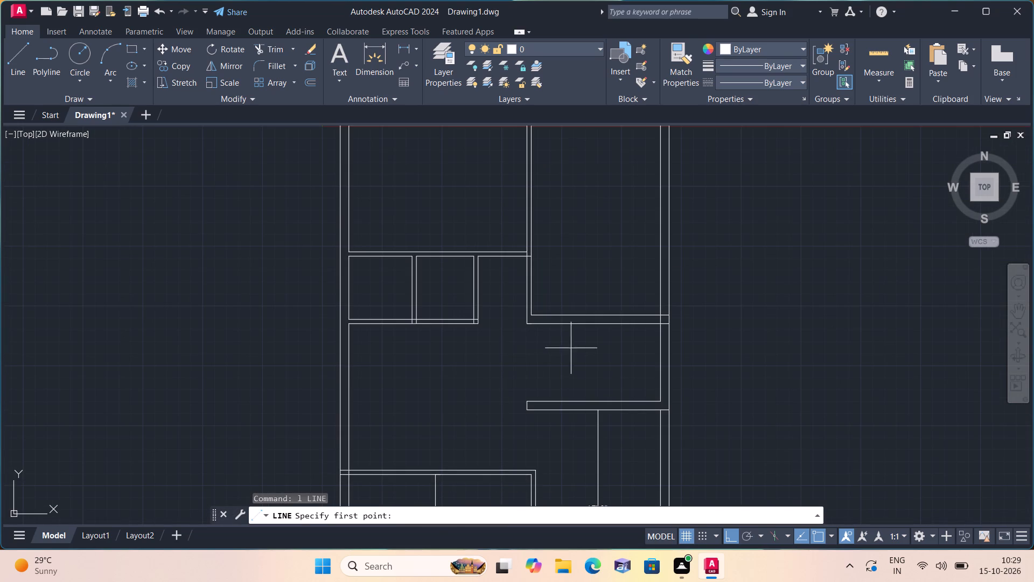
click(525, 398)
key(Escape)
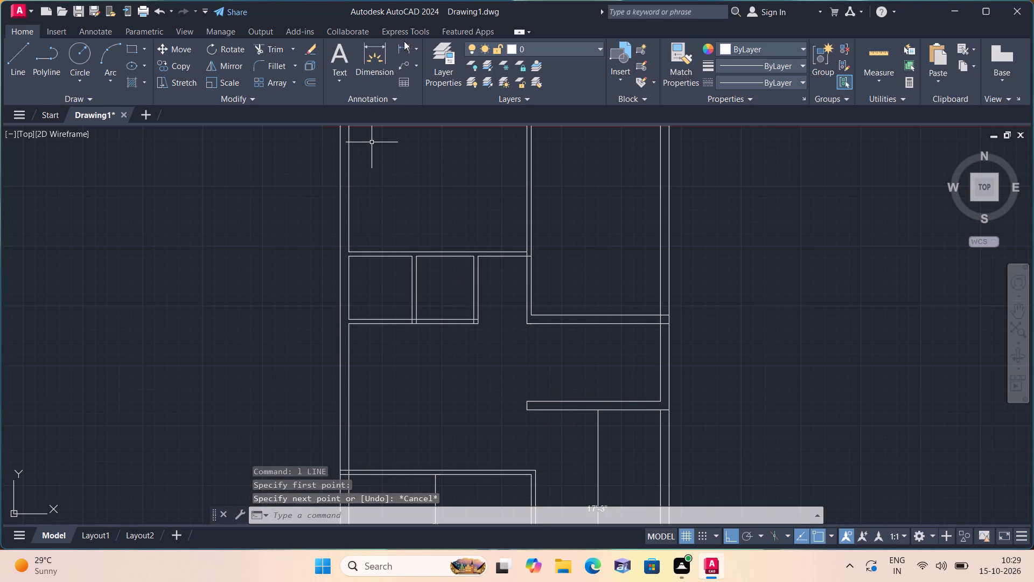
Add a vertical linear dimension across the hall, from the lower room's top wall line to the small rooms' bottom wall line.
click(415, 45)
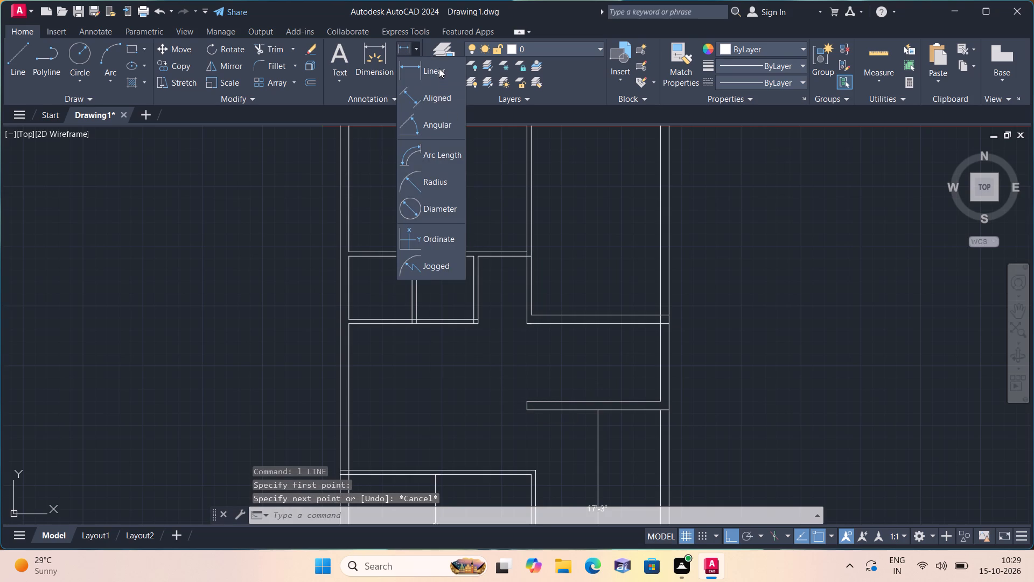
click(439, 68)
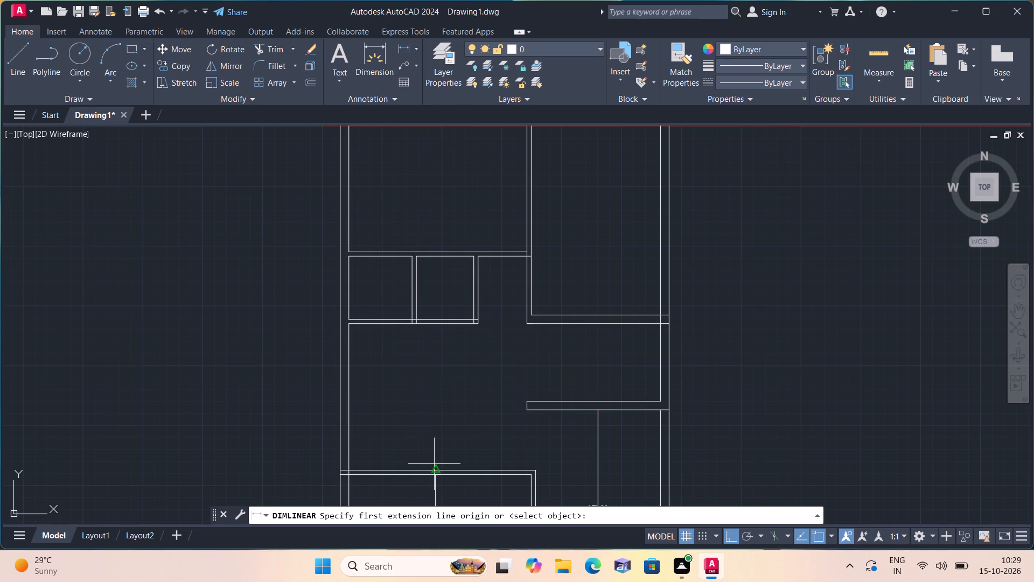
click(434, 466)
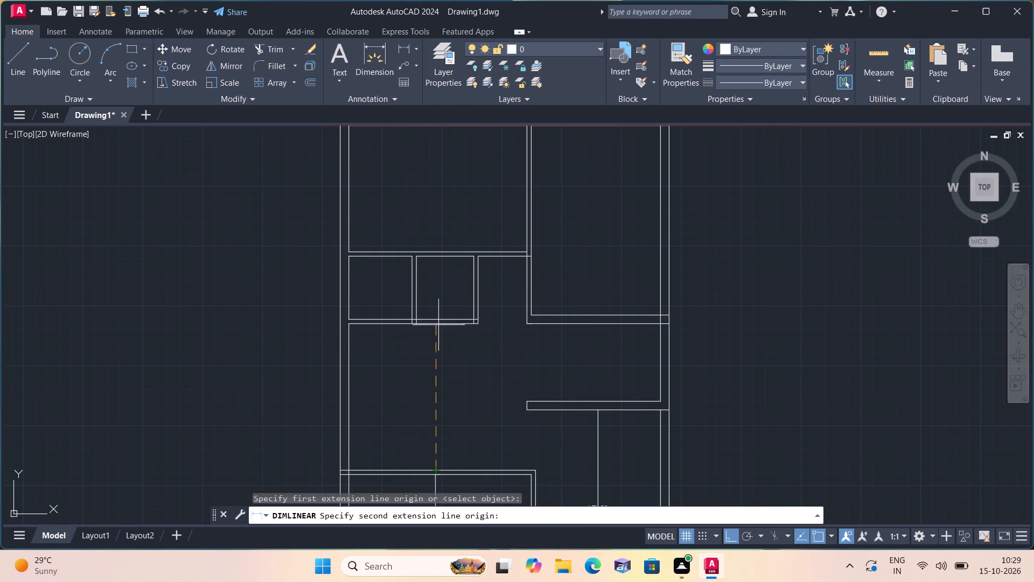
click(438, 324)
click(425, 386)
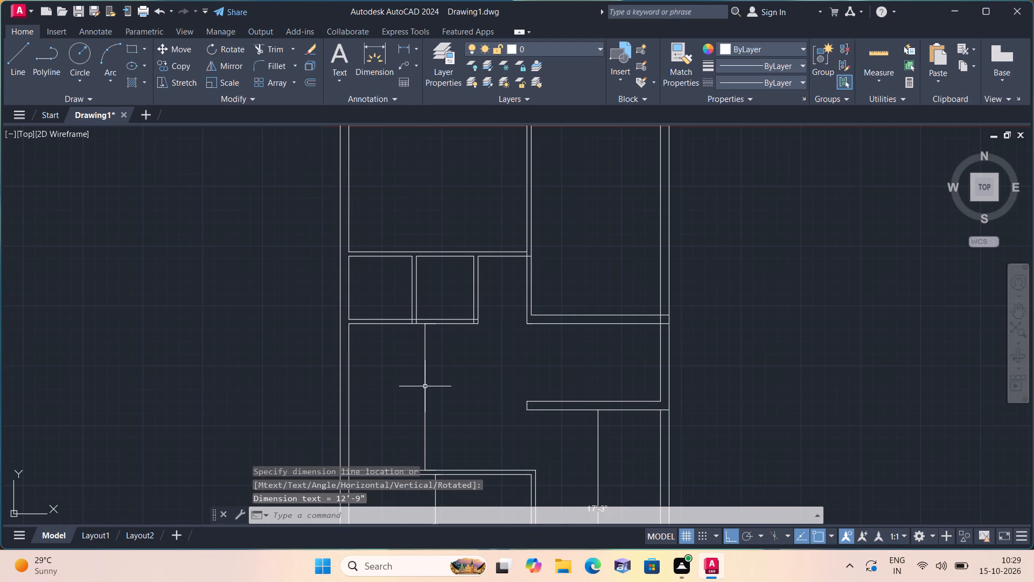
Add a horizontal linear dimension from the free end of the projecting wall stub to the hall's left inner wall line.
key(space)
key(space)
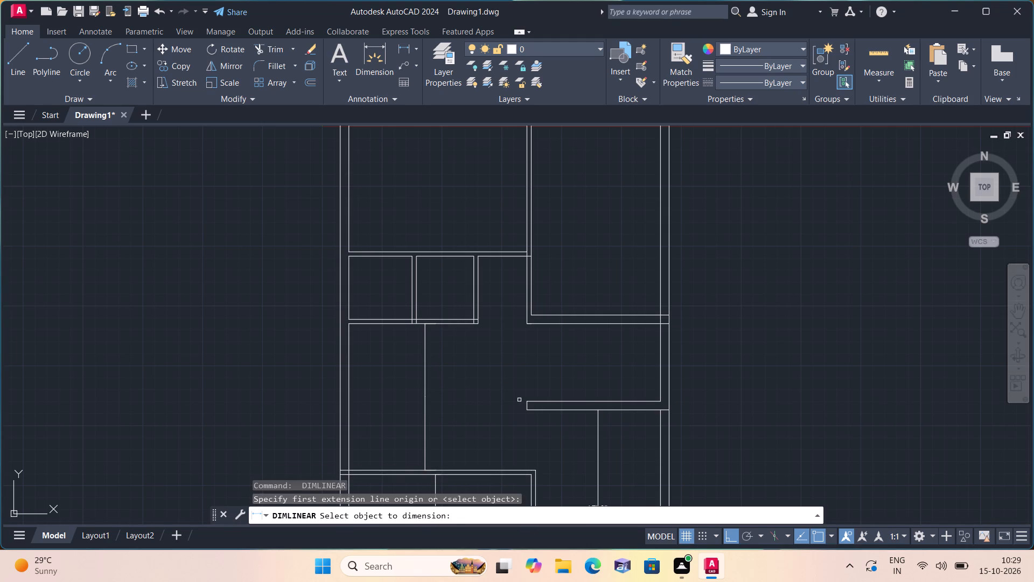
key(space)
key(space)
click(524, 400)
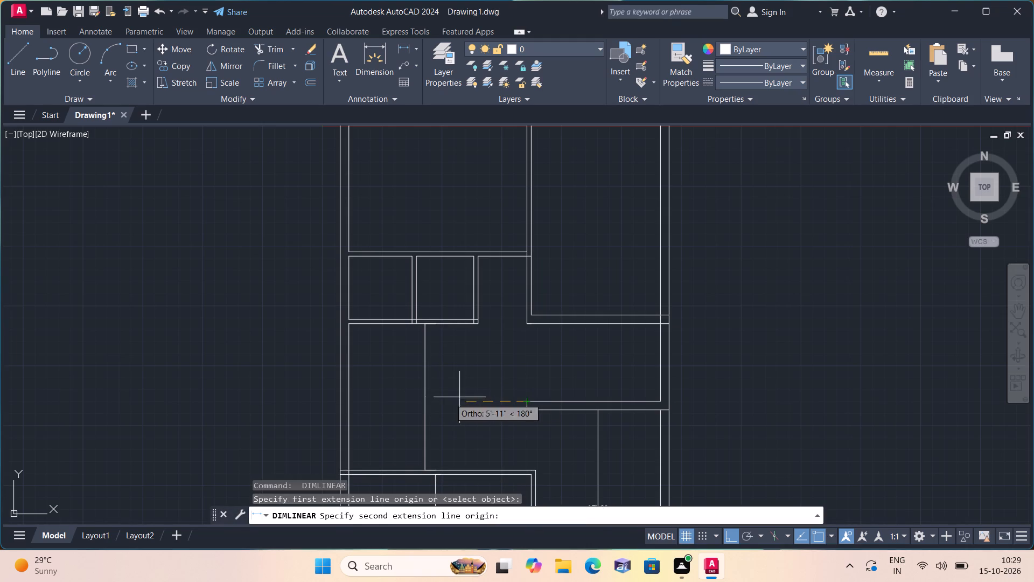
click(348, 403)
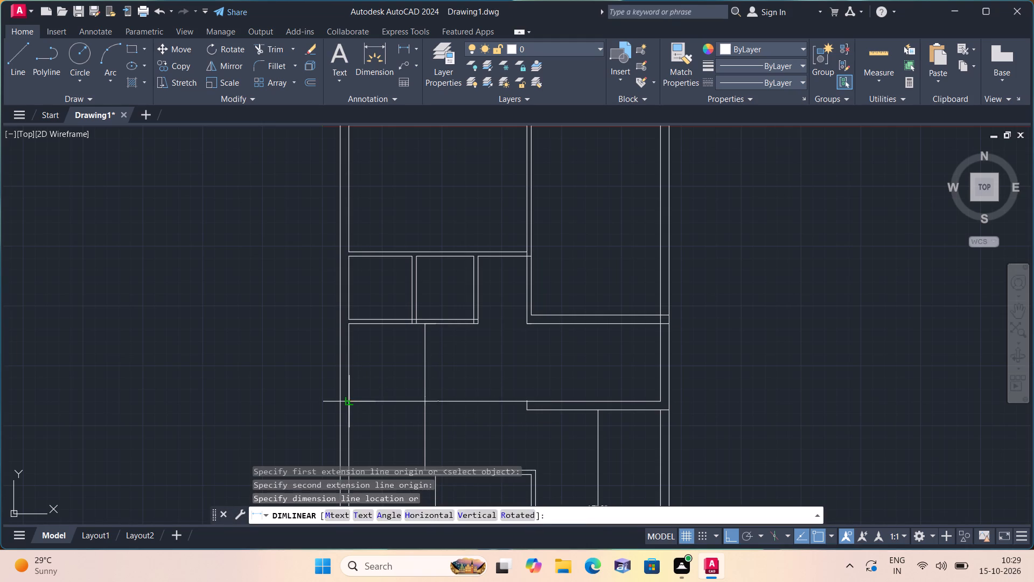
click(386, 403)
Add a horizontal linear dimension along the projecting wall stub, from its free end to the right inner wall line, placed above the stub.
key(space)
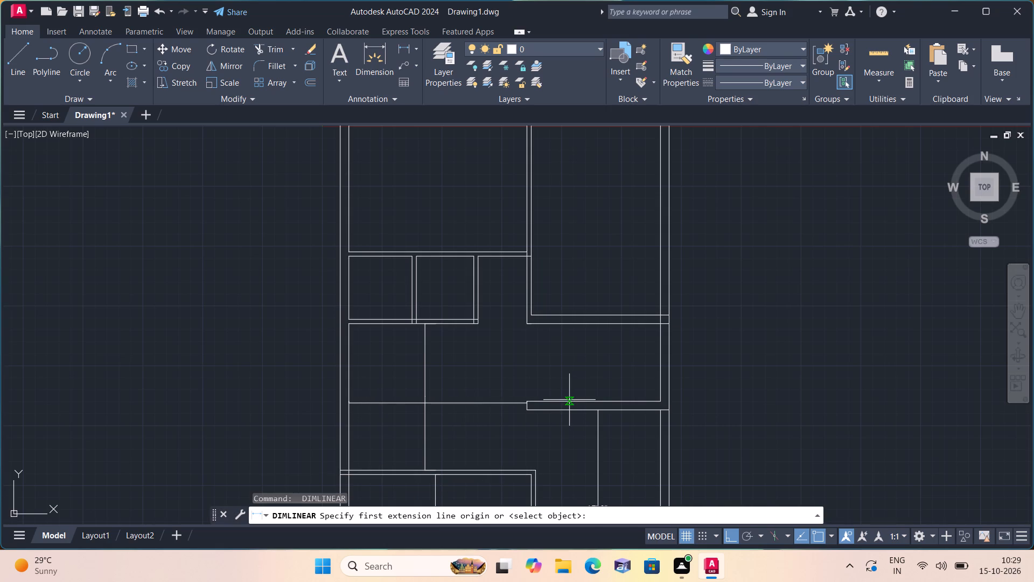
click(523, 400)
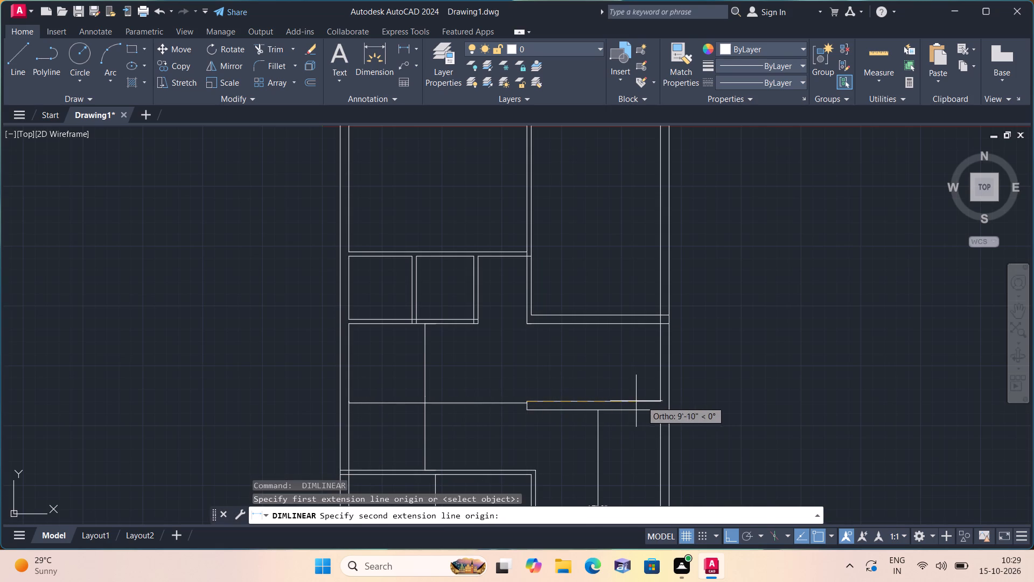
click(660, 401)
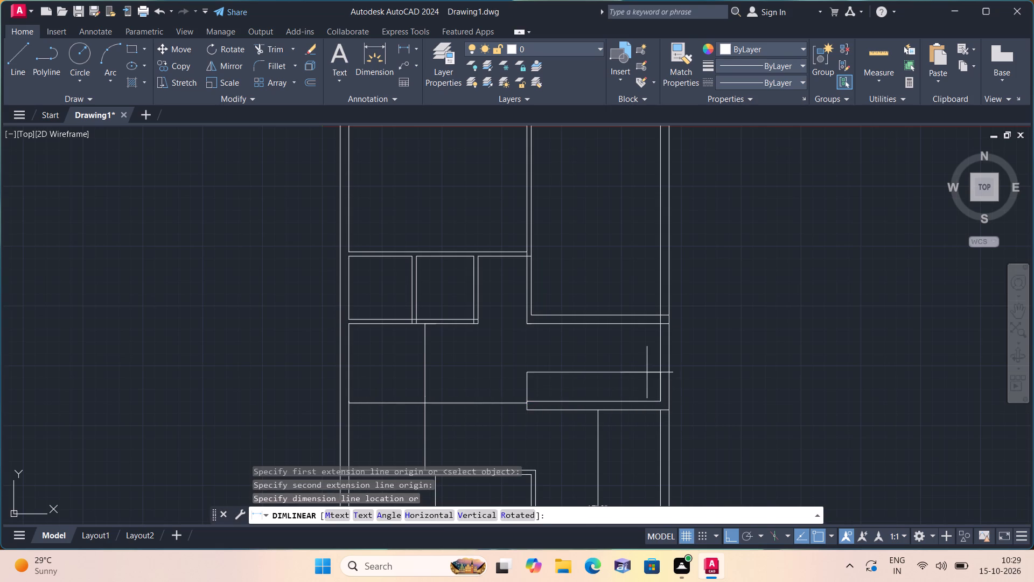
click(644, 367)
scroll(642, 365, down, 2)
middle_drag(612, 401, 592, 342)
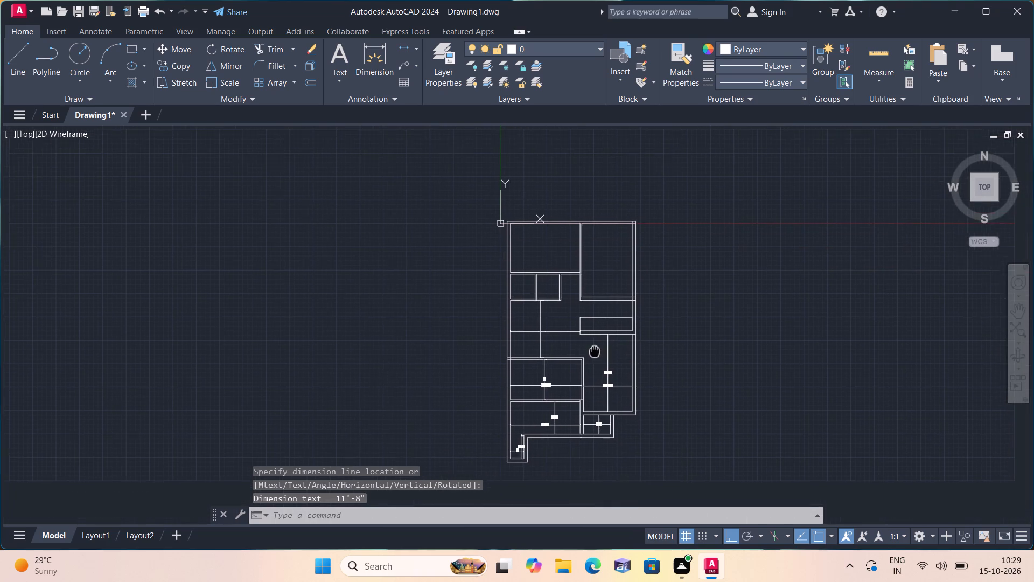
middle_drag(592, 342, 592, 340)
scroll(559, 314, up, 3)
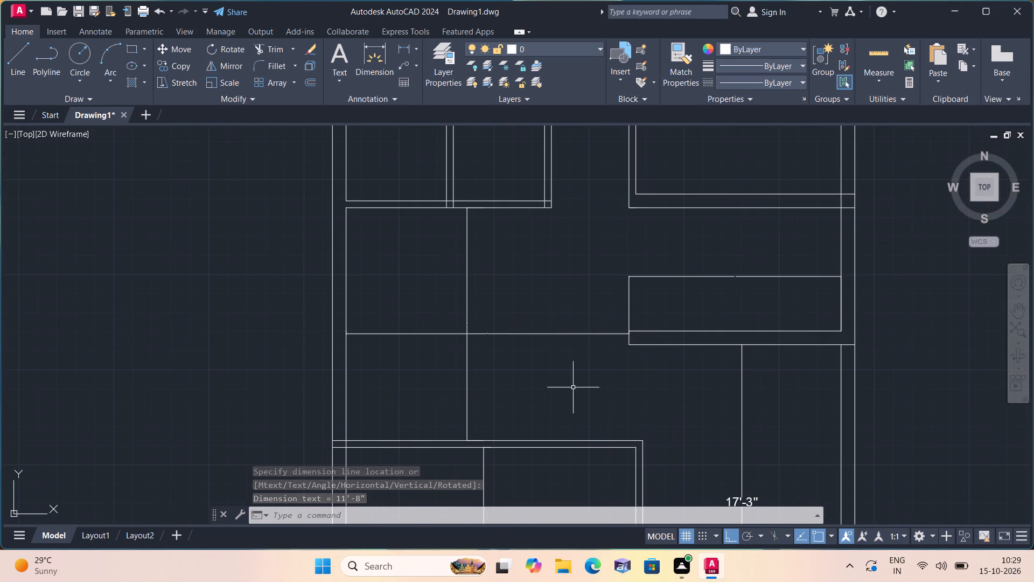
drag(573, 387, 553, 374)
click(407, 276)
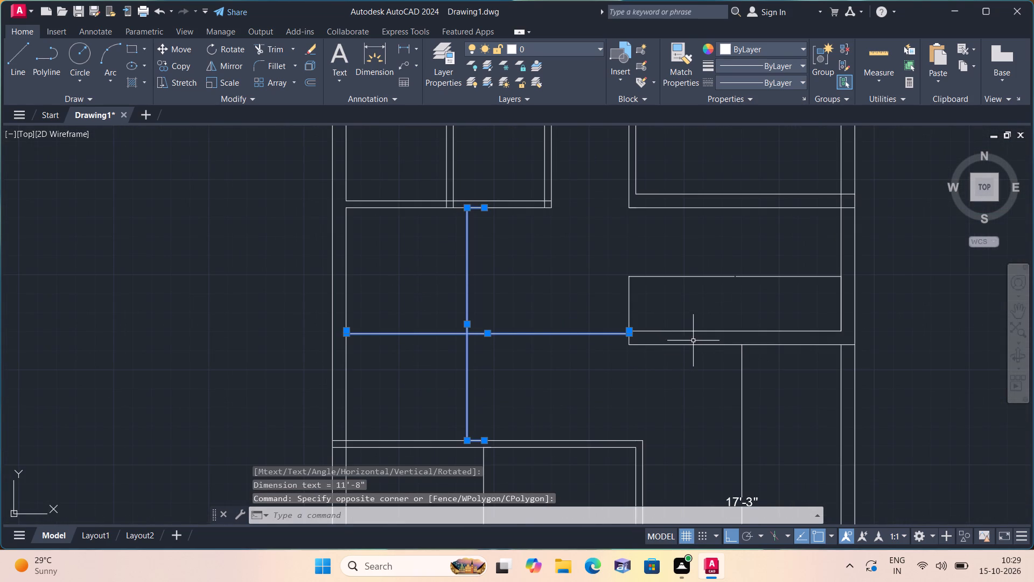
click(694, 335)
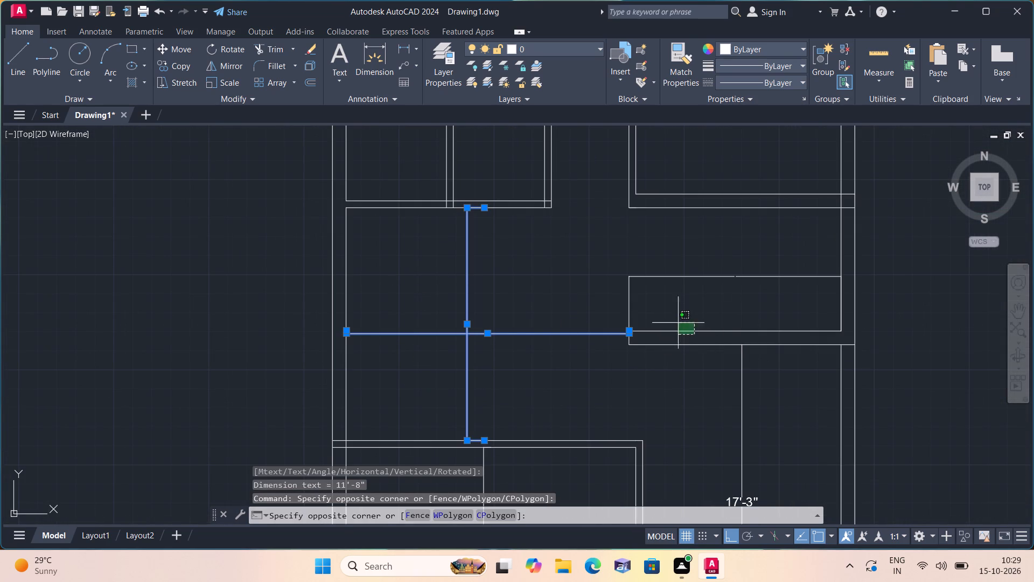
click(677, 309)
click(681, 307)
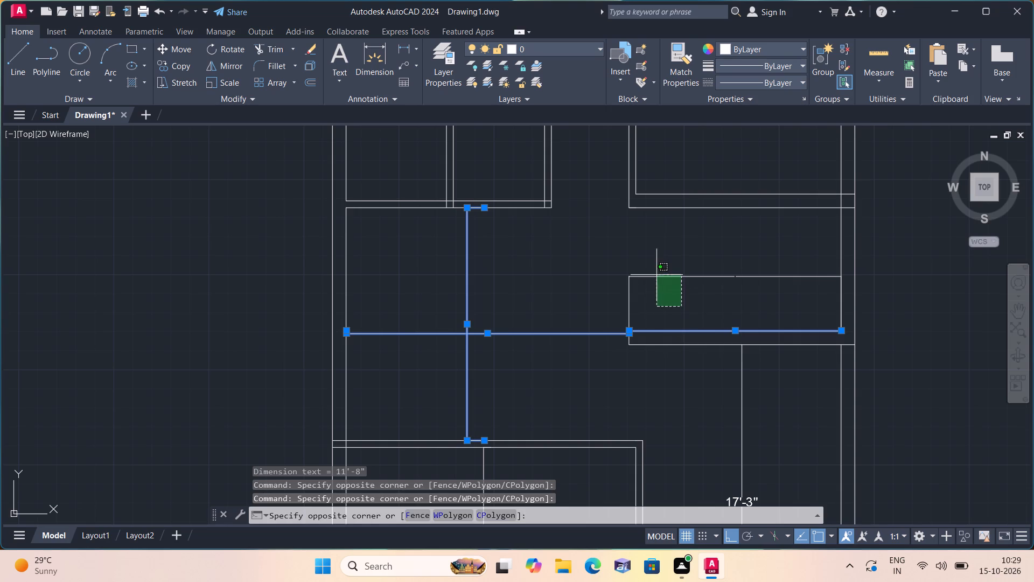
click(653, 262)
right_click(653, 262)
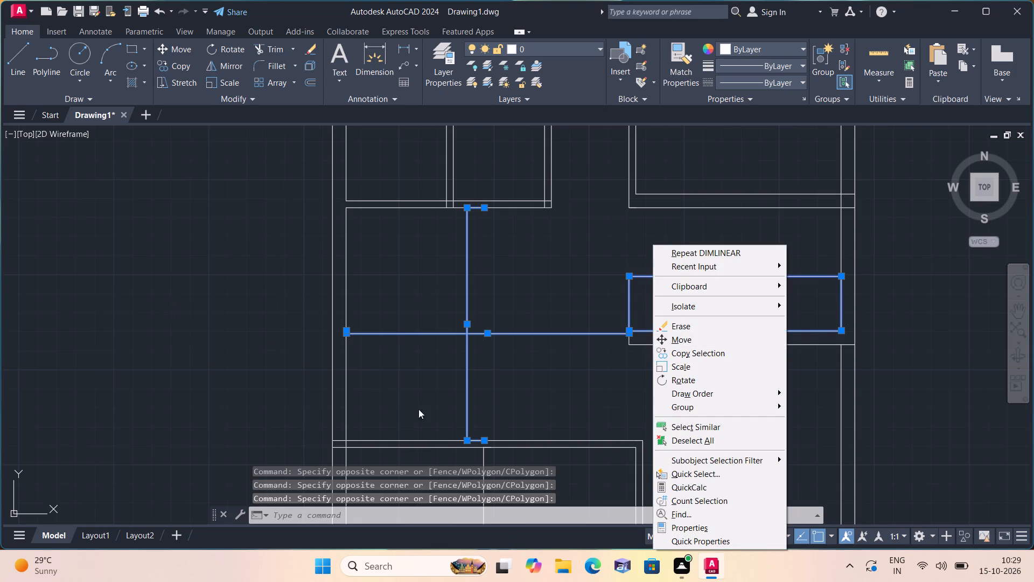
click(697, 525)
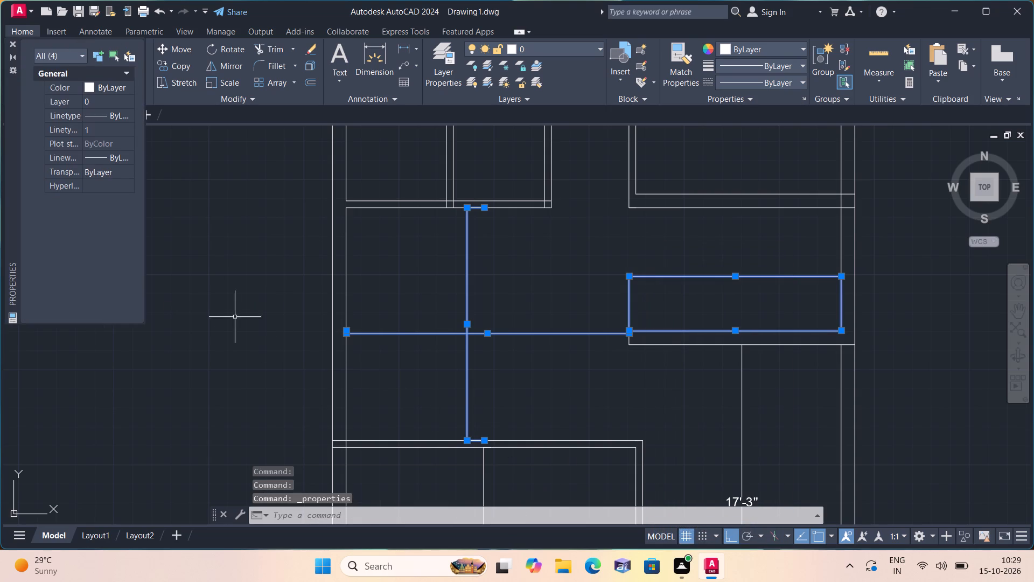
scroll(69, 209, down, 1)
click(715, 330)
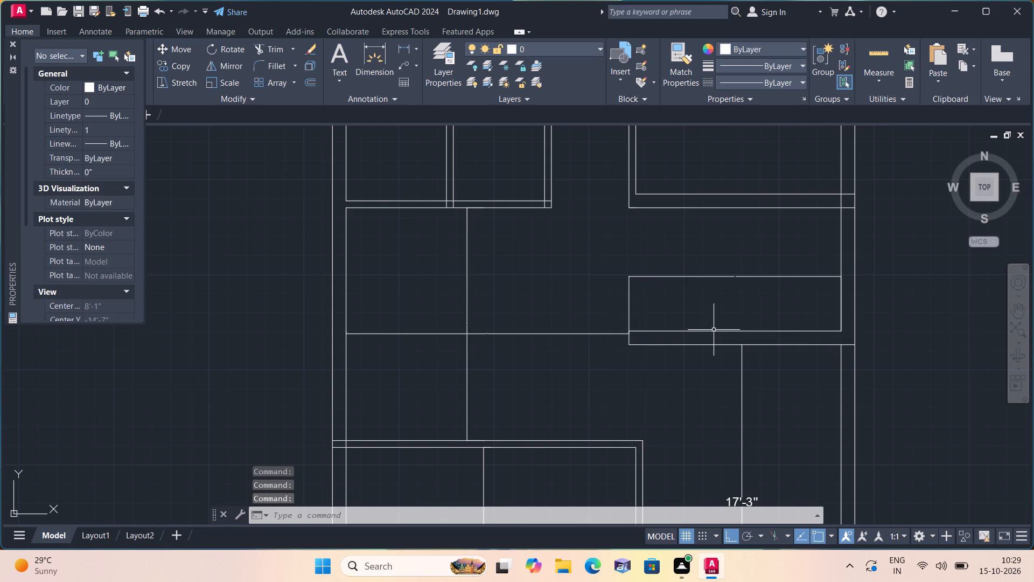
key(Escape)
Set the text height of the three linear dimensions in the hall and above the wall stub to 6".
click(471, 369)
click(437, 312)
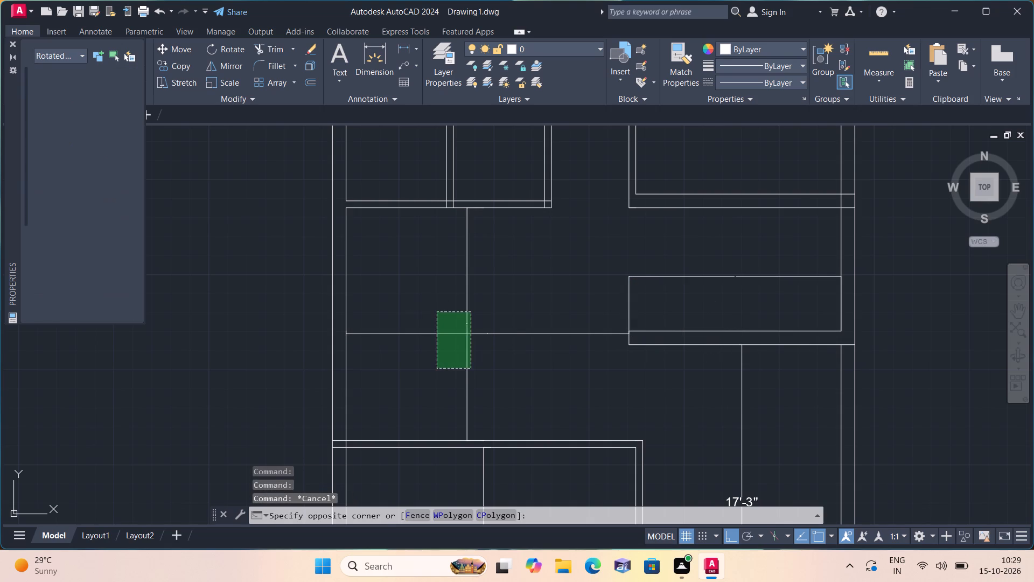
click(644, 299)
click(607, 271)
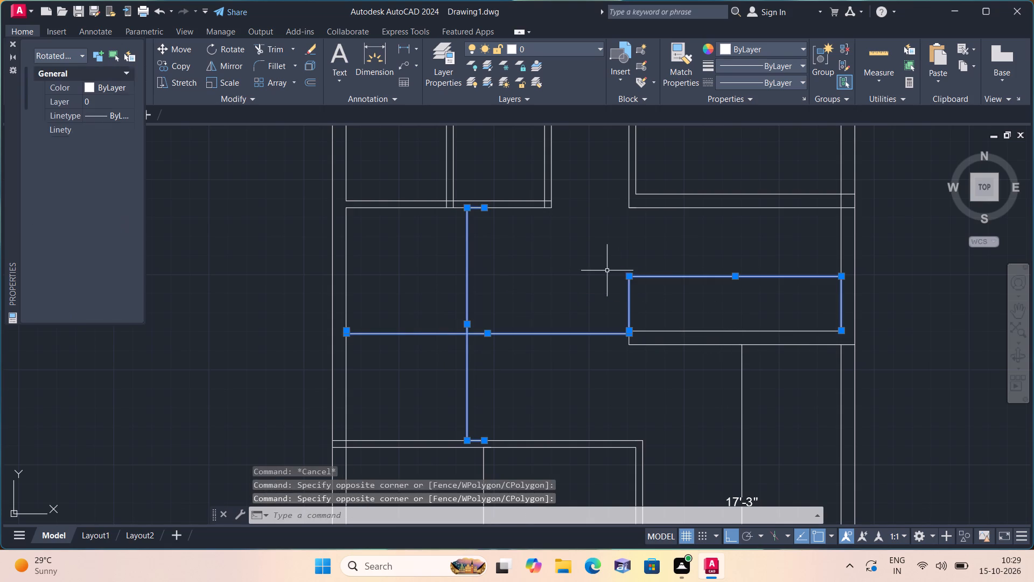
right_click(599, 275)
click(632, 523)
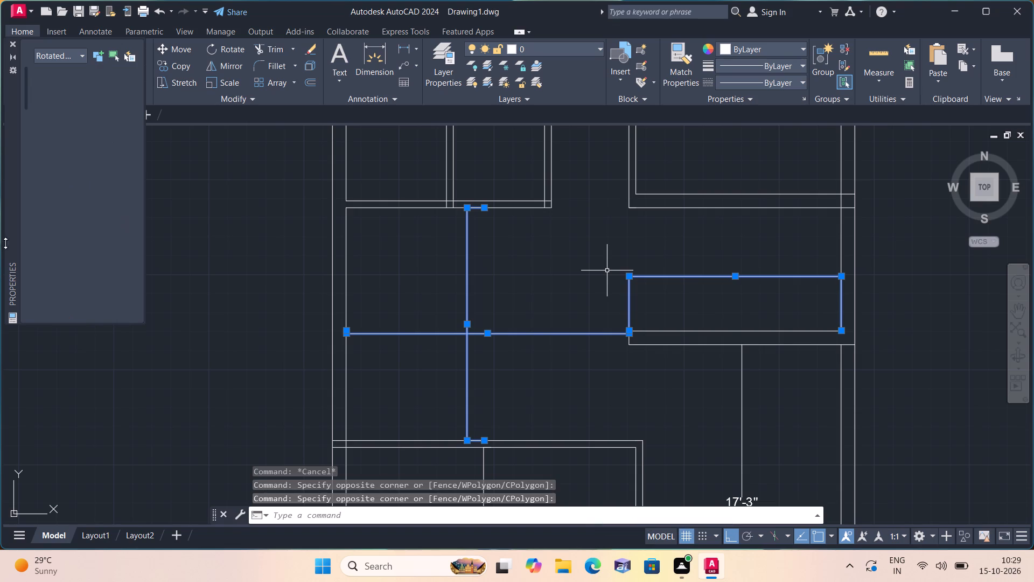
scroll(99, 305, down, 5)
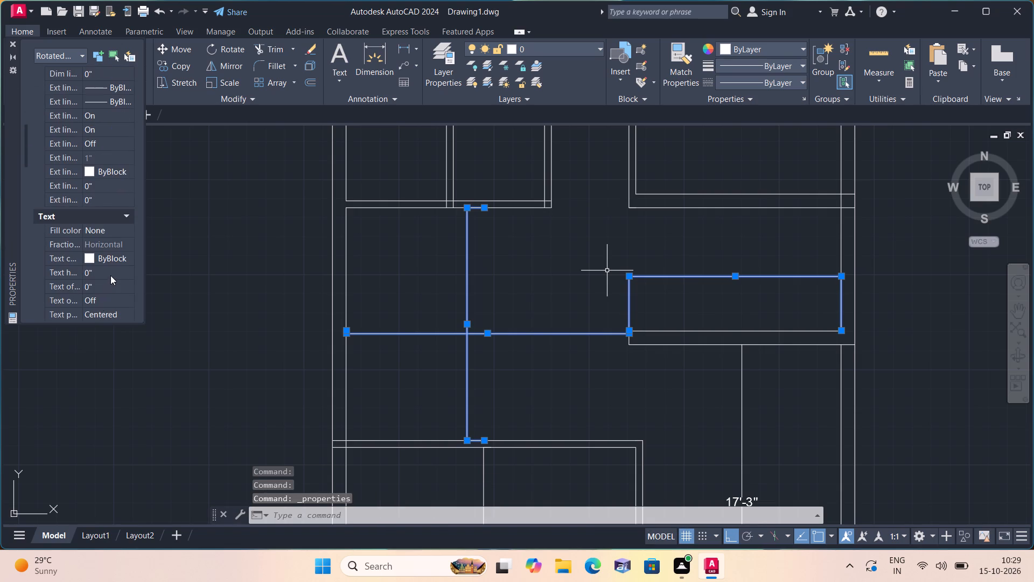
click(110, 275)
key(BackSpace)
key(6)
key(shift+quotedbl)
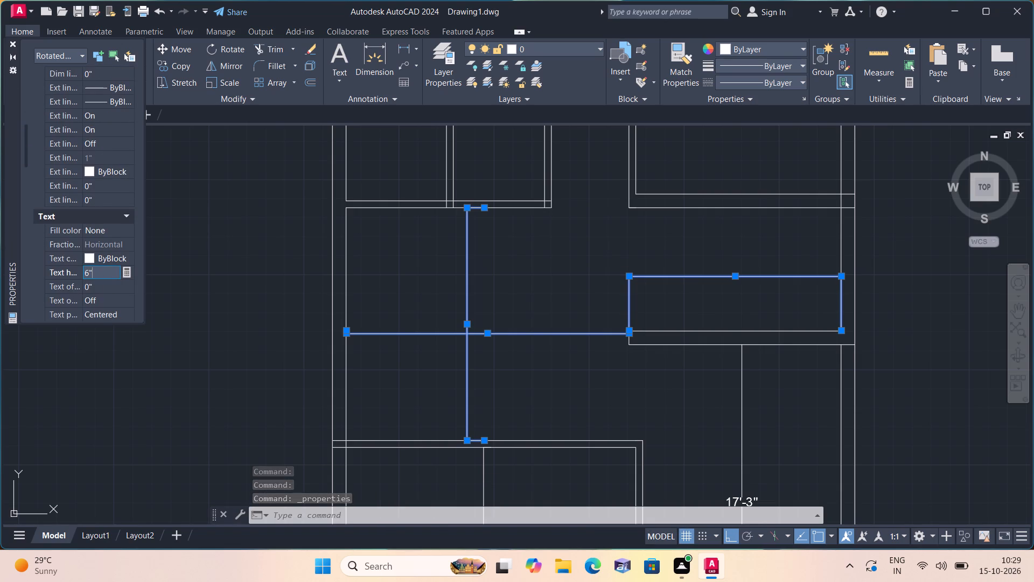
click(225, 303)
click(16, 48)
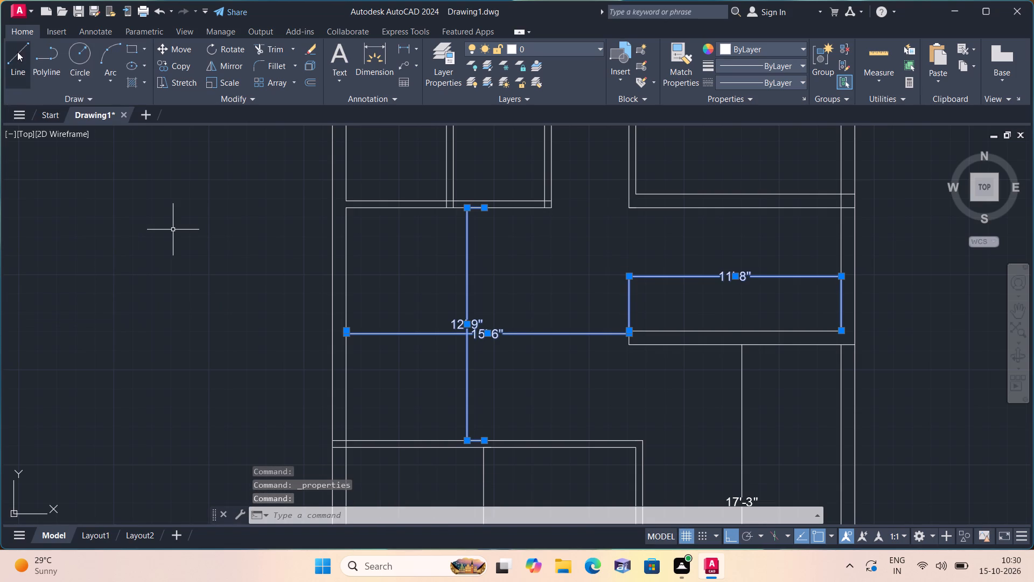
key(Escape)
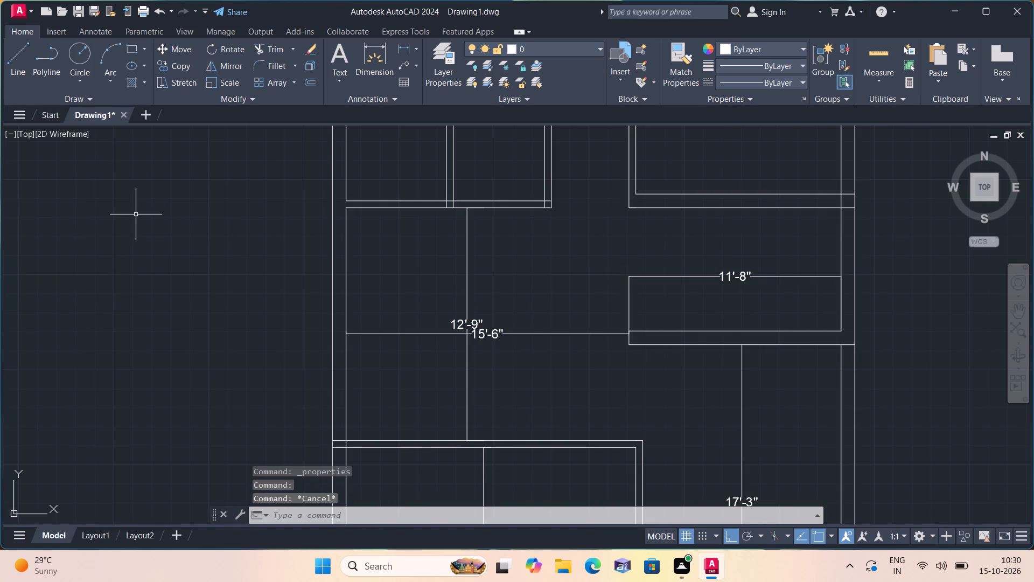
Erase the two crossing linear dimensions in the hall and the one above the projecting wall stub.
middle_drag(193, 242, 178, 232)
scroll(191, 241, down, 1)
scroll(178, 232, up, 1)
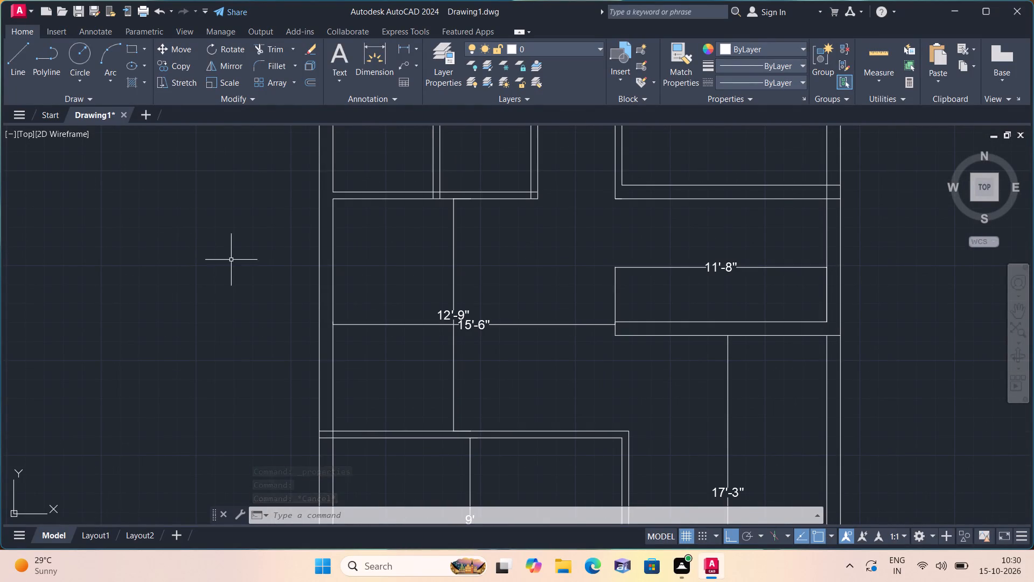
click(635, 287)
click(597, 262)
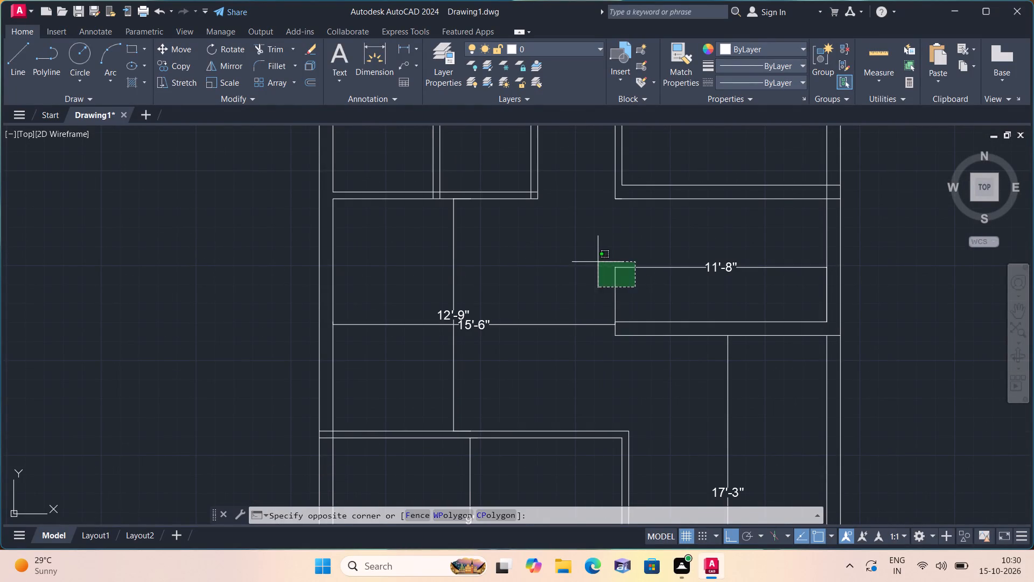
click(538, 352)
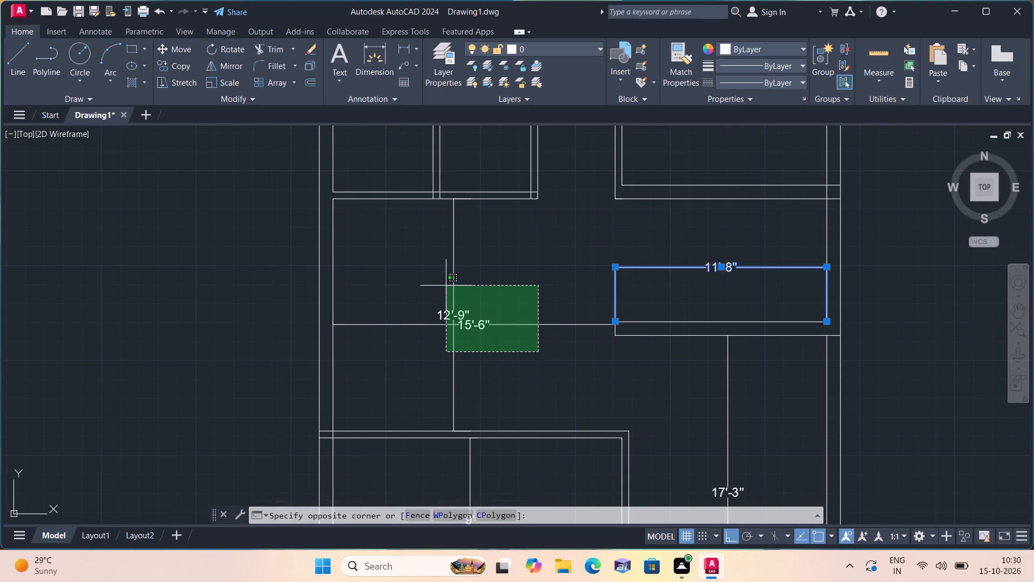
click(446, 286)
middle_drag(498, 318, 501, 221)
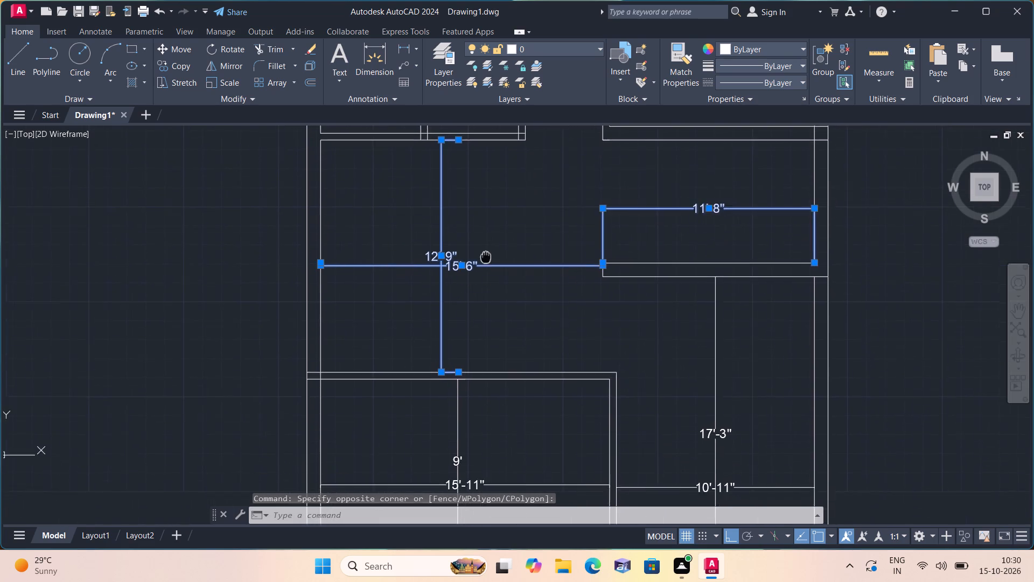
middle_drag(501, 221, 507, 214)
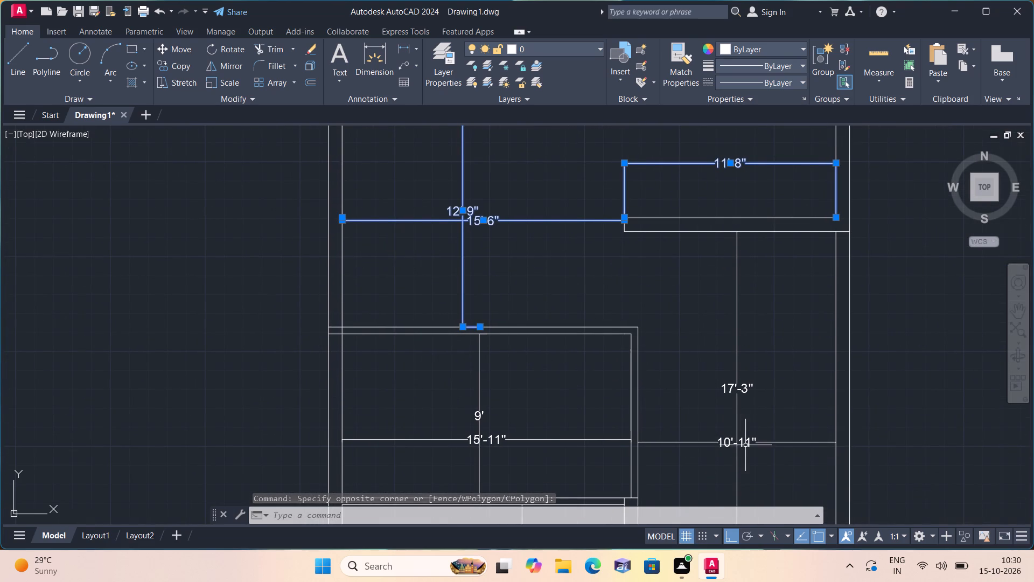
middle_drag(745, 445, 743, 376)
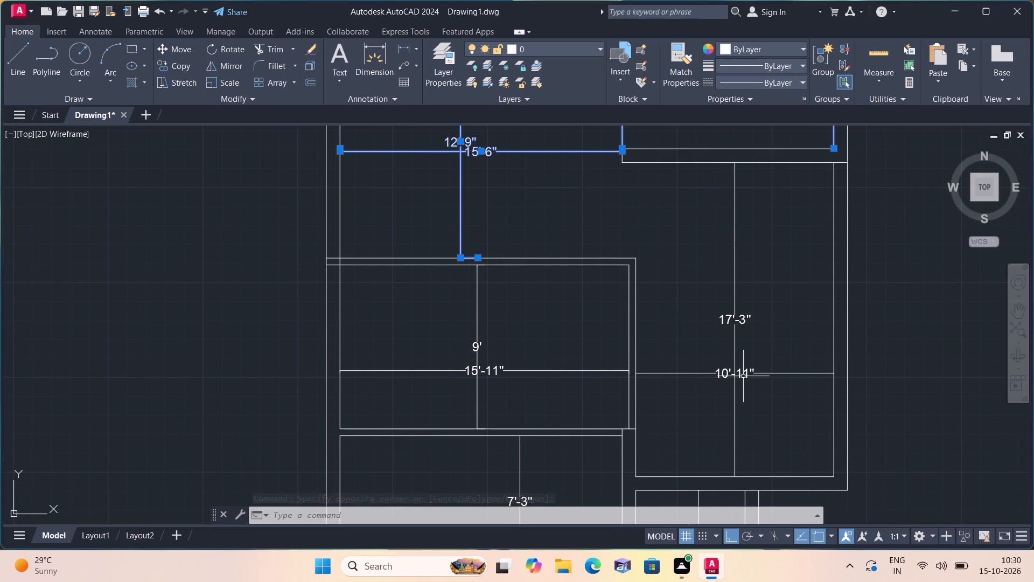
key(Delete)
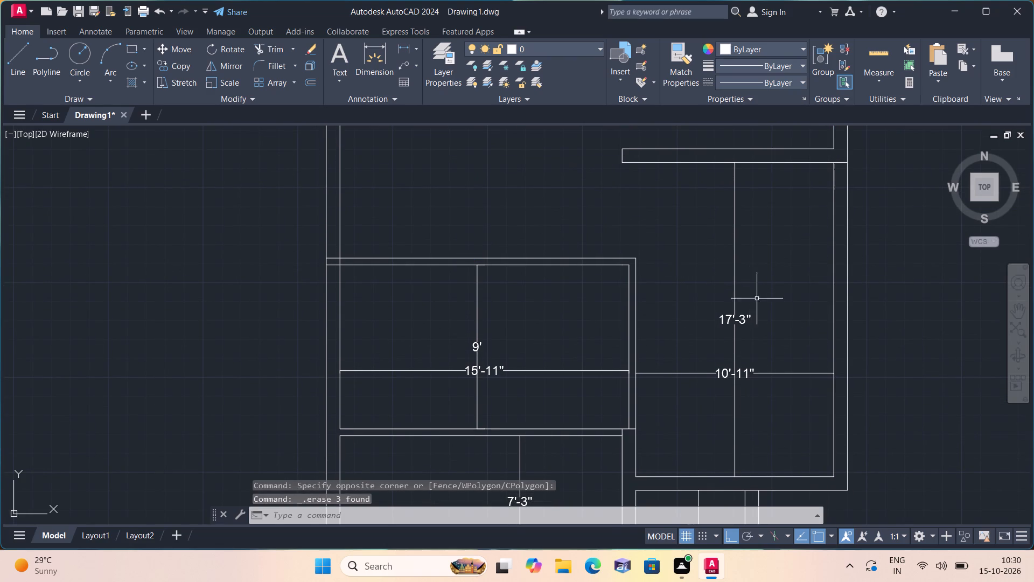
Erase the 17'-3" vertical dimension in the right-hand room and the 9' vertical dimension in the adjoining left room.
click(770, 334)
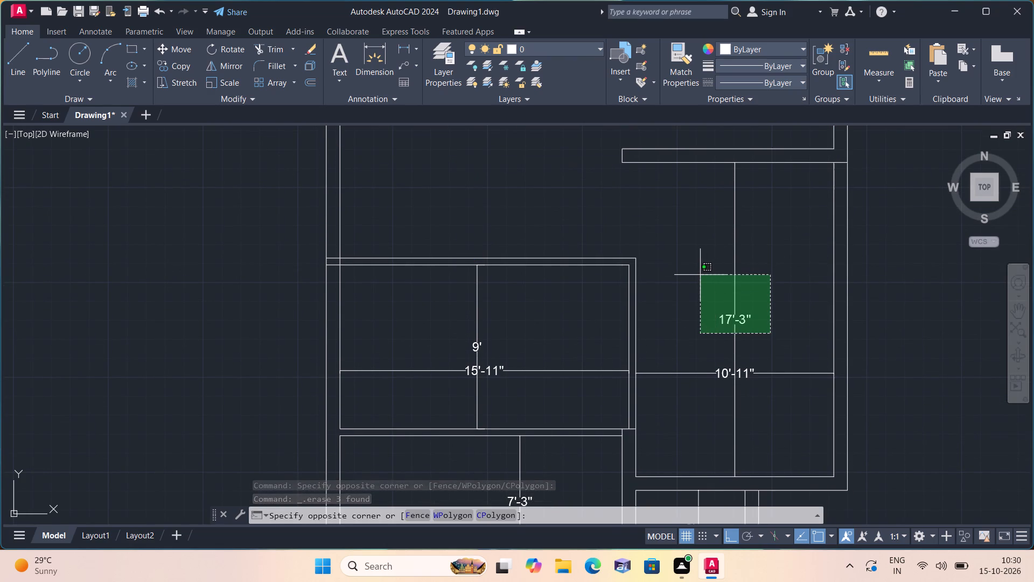
click(700, 275)
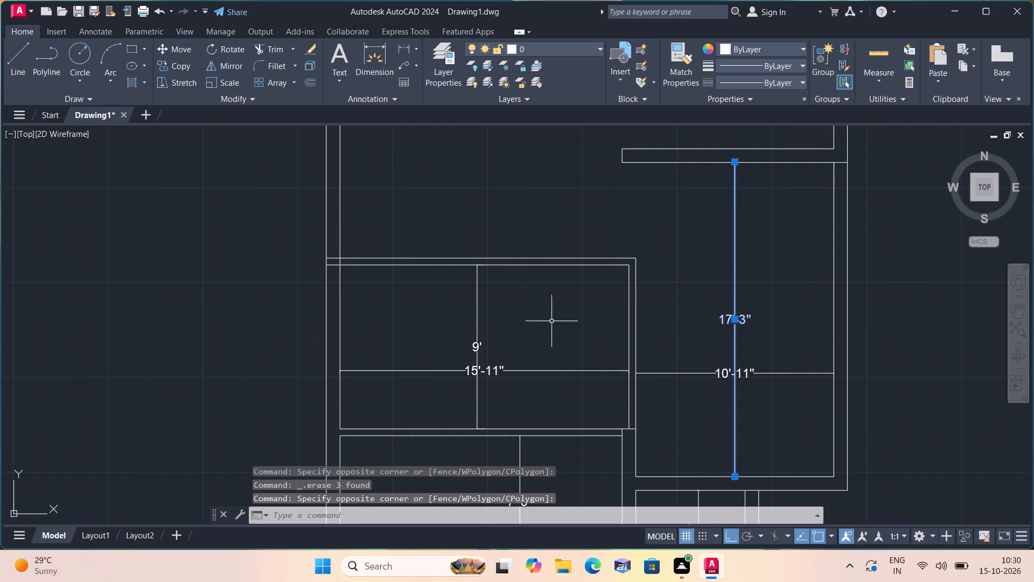
click(544, 323)
click(419, 298)
key(Delete)
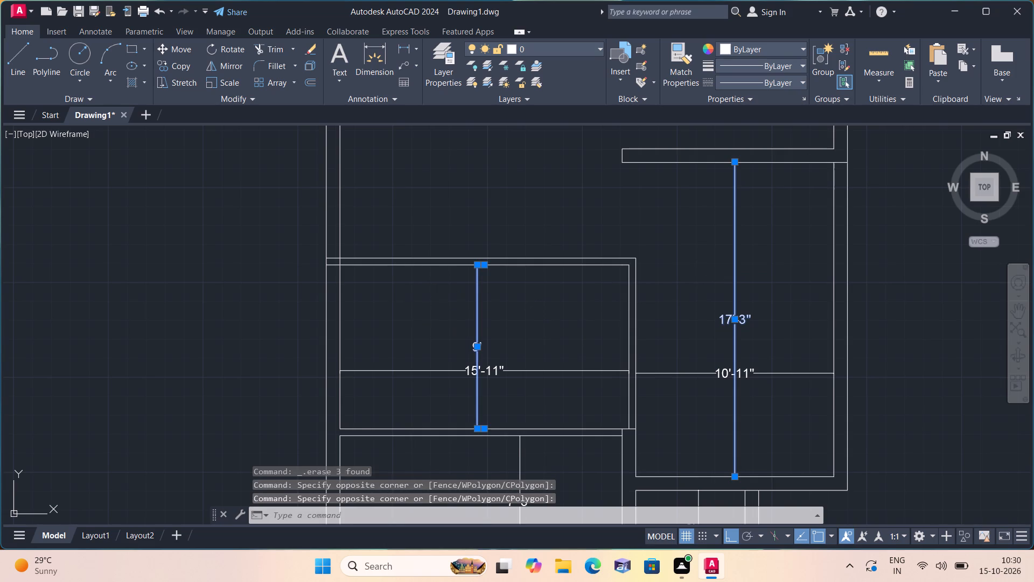
Erase the 7'-3" vertical dimension in the lower-left room.
scroll(263, 209, down, 1)
scroll(344, 293, down, 1)
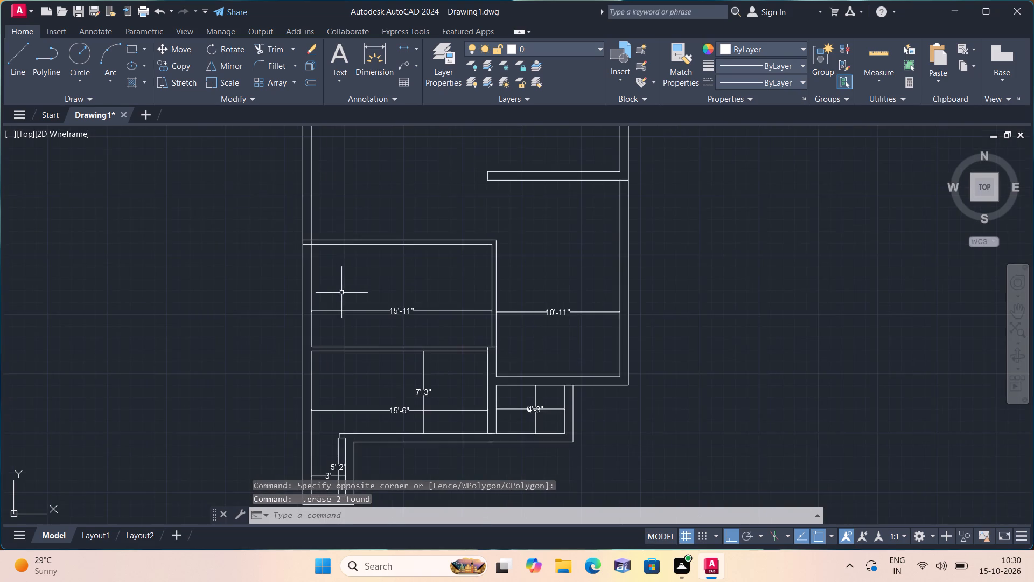
middle_drag(367, 303, 458, 264)
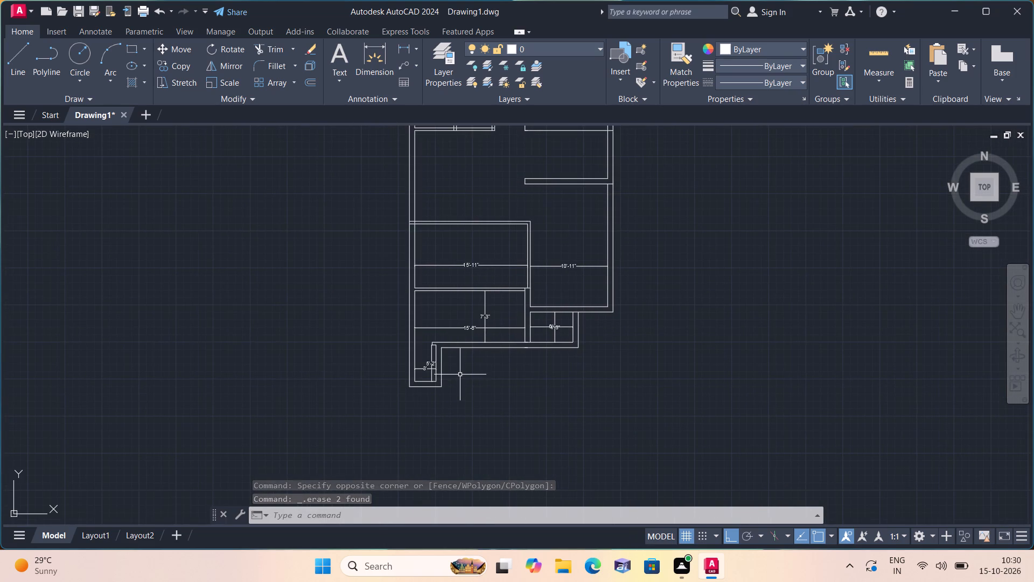
scroll(460, 375, up, 1)
scroll(496, 308, up, 2)
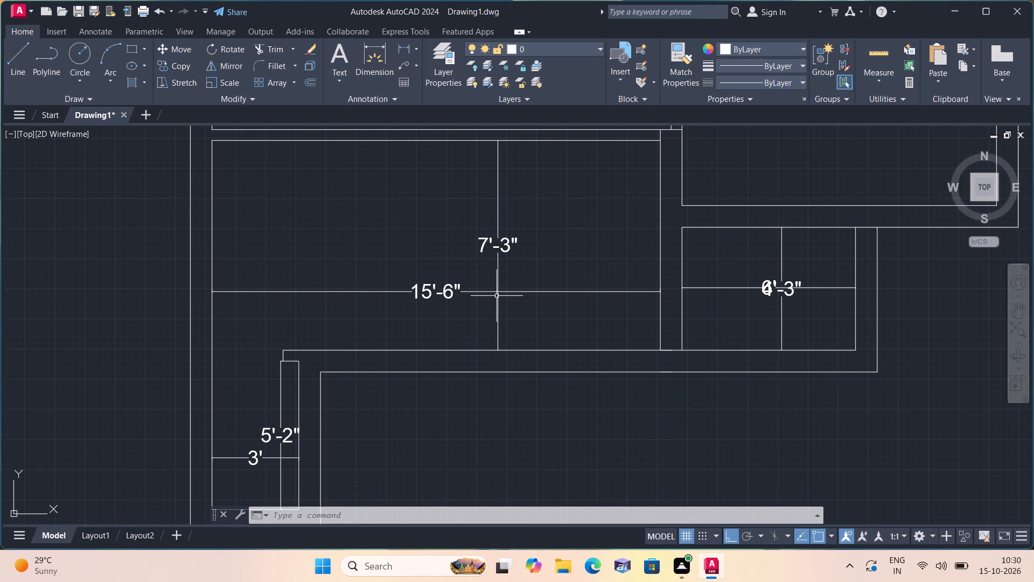
click(516, 260)
click(410, 197)
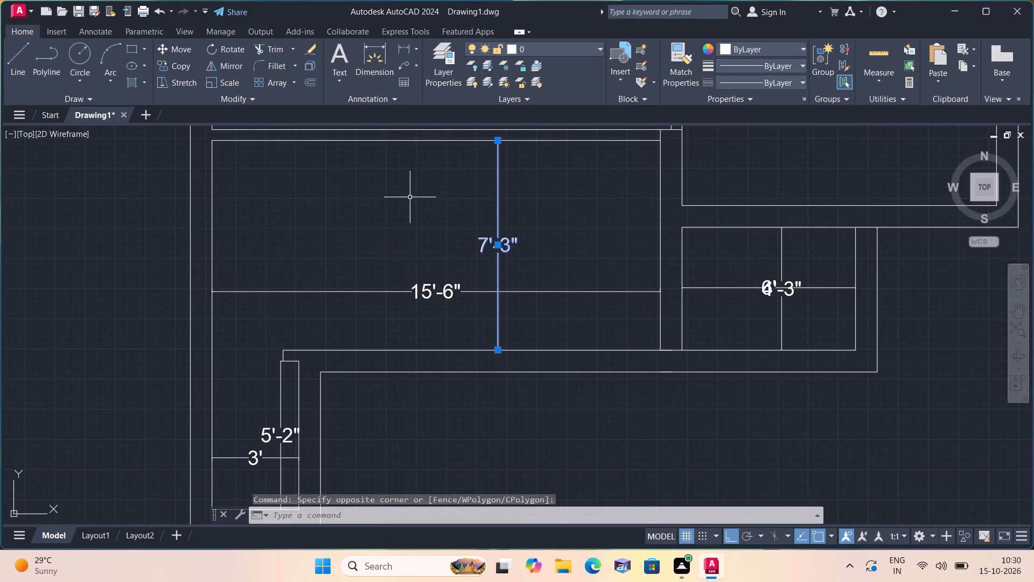
key(Delete)
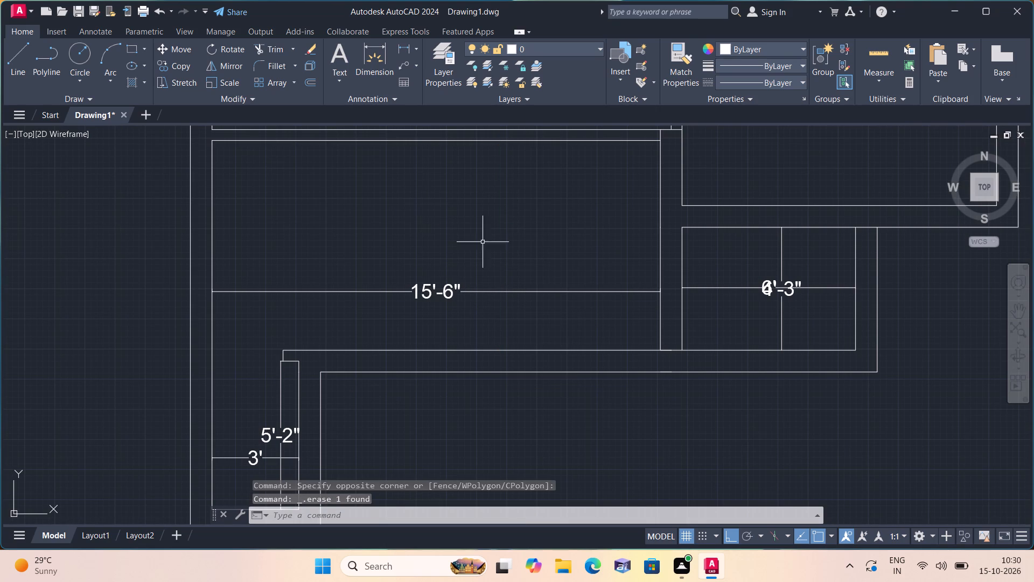
Erase the two crossing dimensions in the small lower-right room and the 3' horizontal dimension in the bottom-left projection.
scroll(820, 305, up, 3)
drag(802, 309, 792, 300)
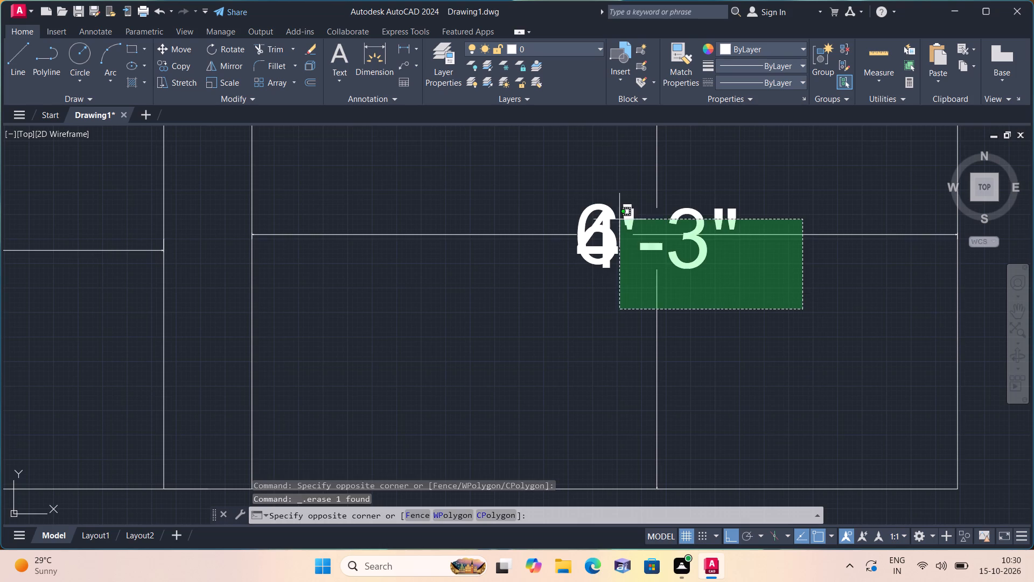
click(562, 188)
scroll(562, 207, down, 4)
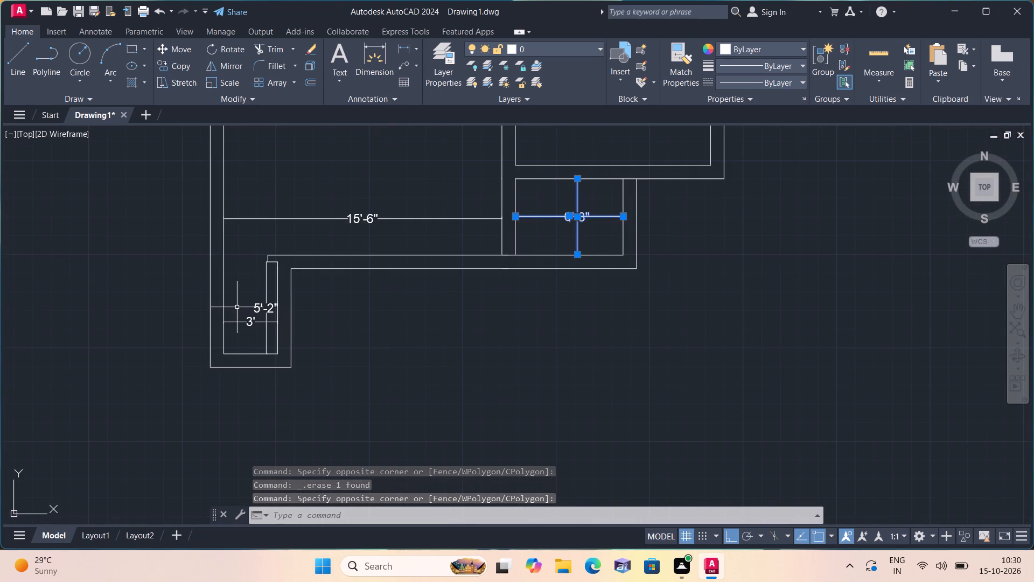
middle_drag(239, 307, 376, 325)
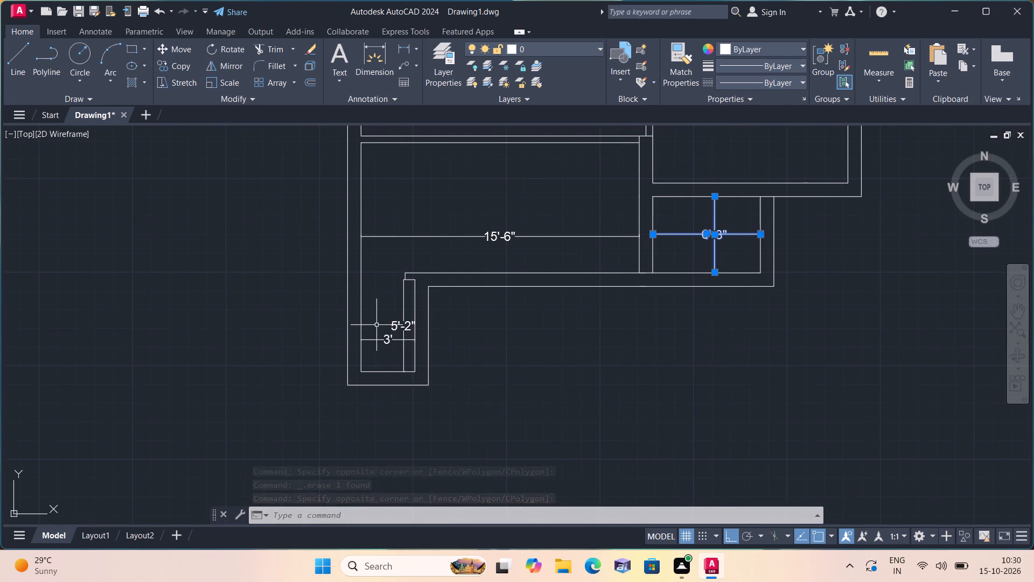
scroll(361, 325, up, 1)
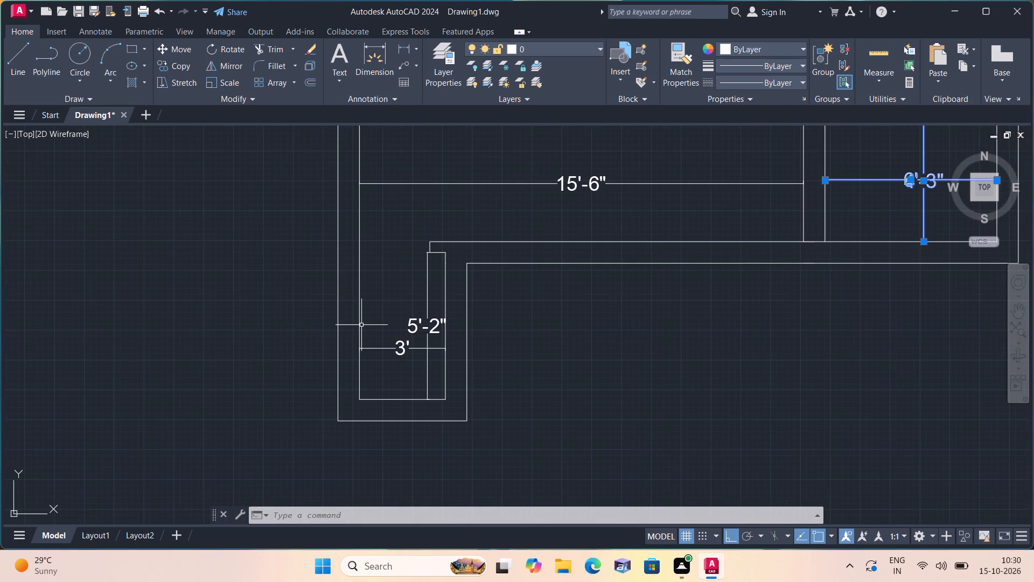
scroll(412, 342, up, 1)
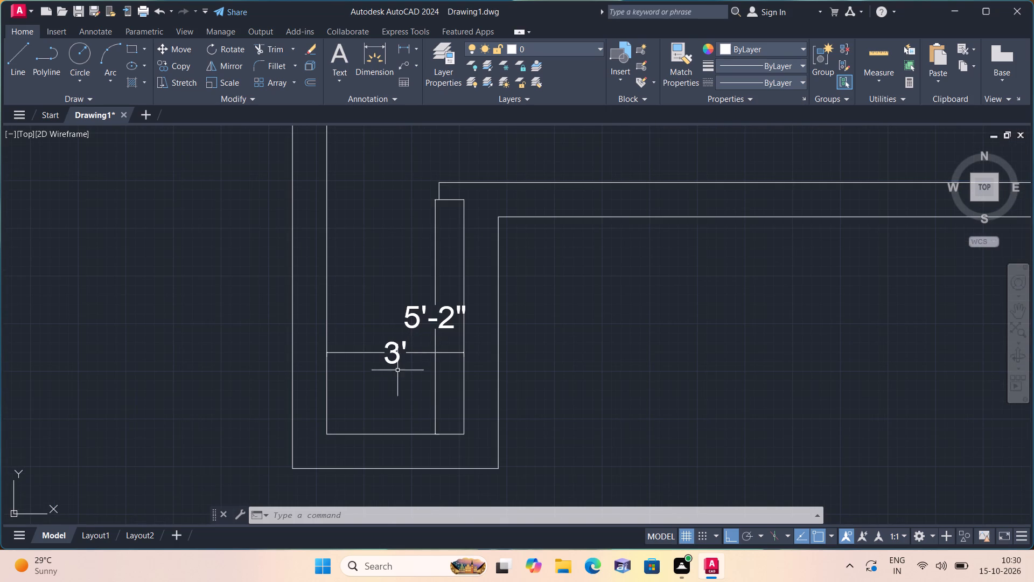
drag(396, 375, 392, 370)
click(367, 327)
key(Delete)
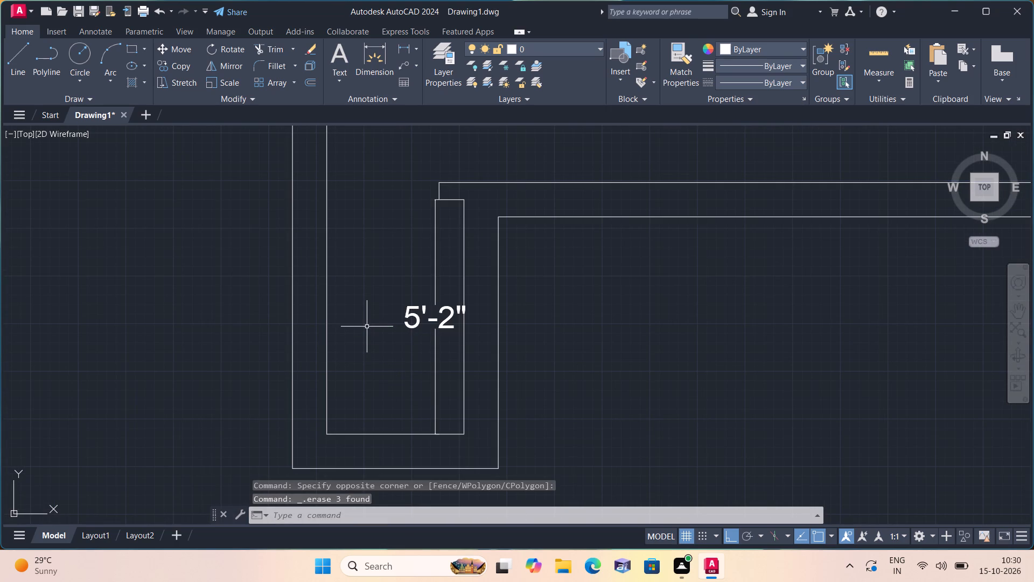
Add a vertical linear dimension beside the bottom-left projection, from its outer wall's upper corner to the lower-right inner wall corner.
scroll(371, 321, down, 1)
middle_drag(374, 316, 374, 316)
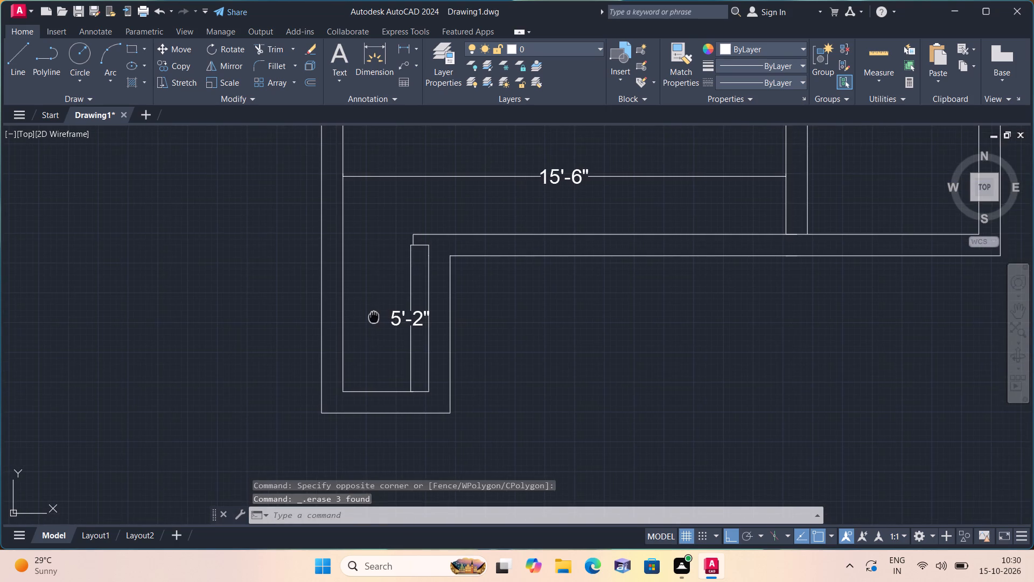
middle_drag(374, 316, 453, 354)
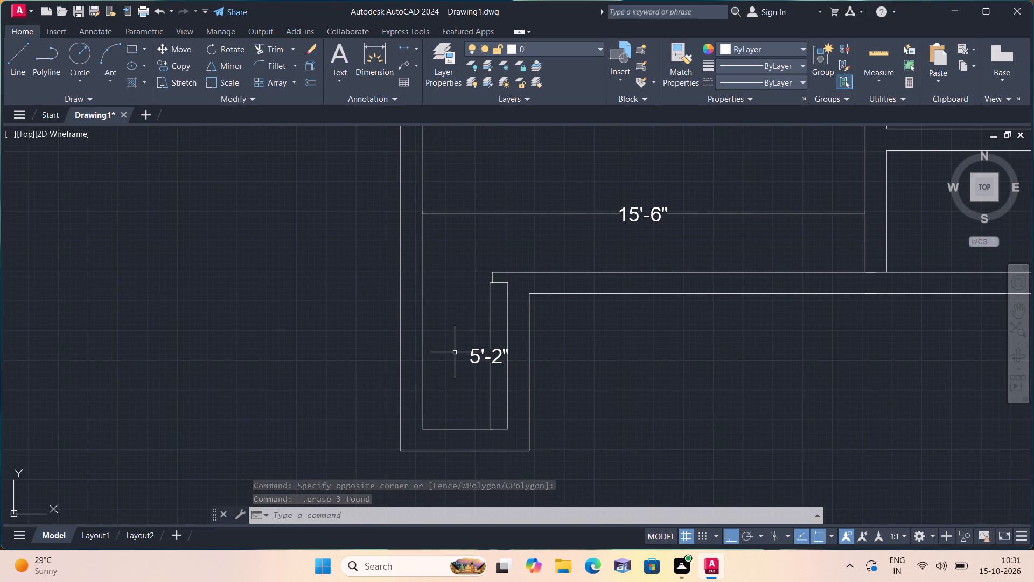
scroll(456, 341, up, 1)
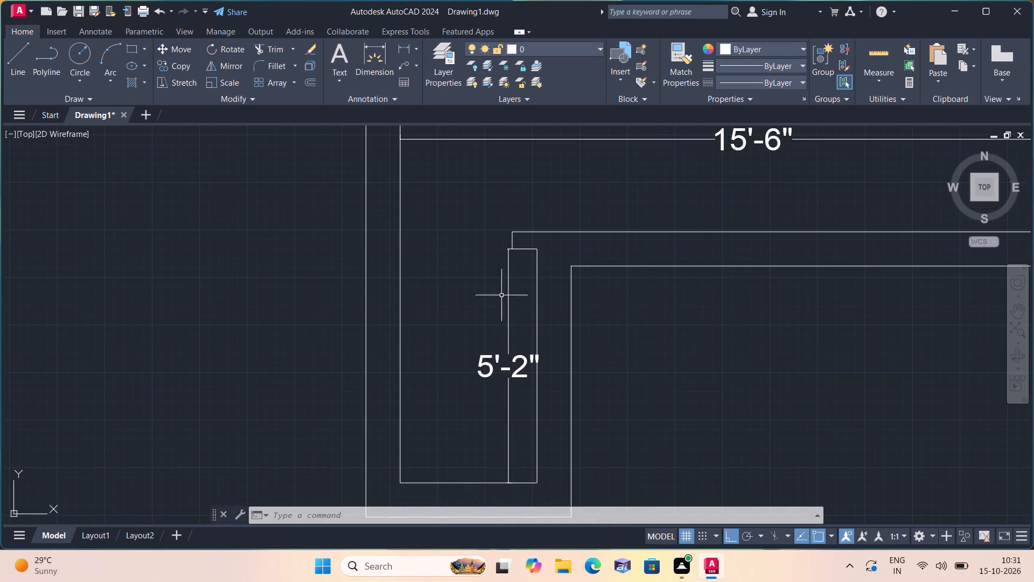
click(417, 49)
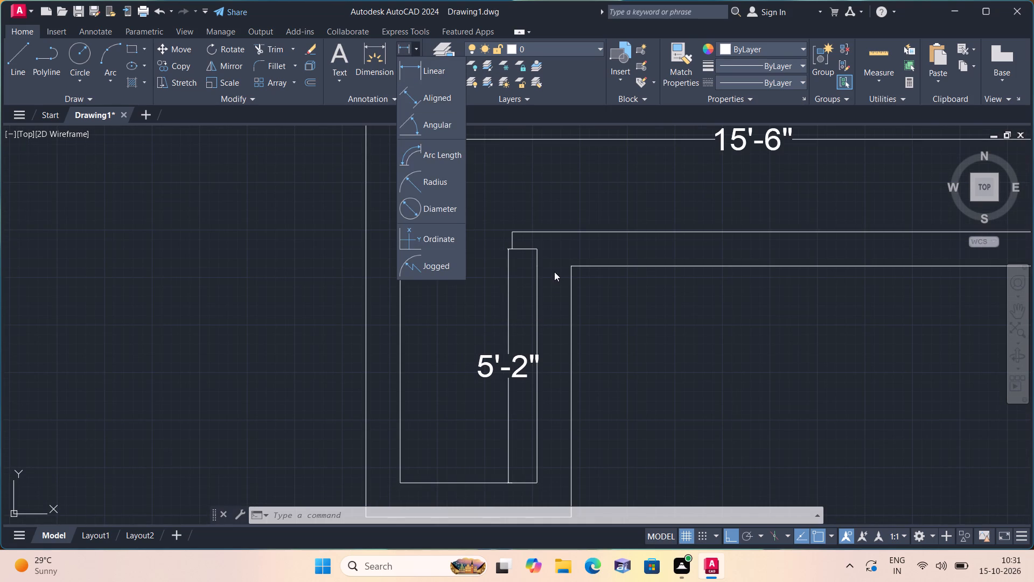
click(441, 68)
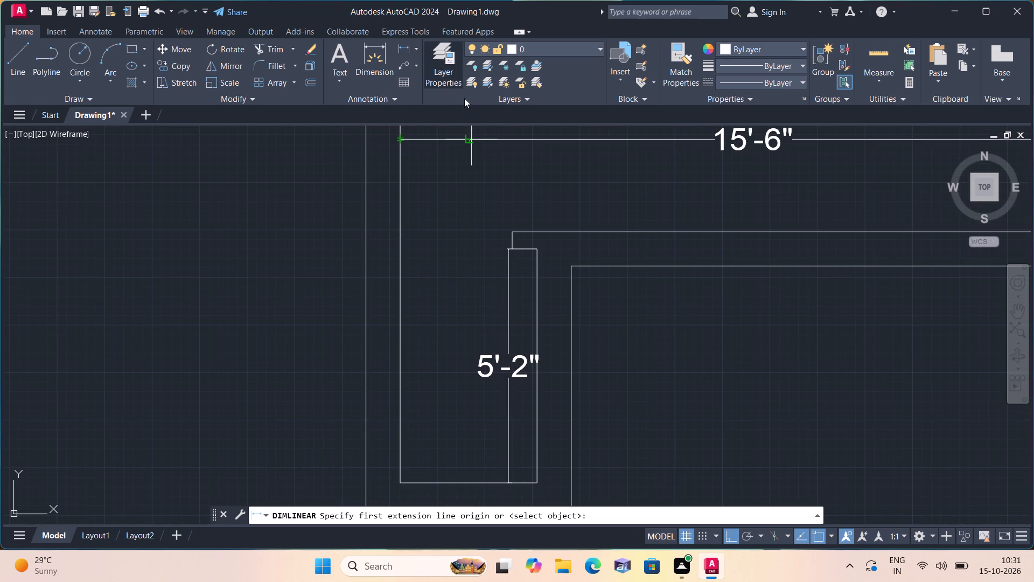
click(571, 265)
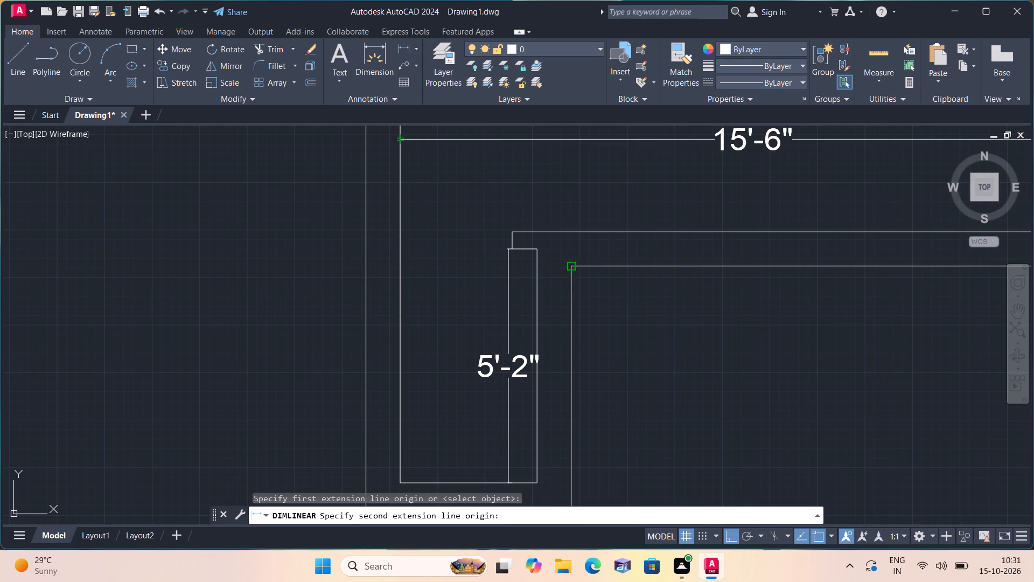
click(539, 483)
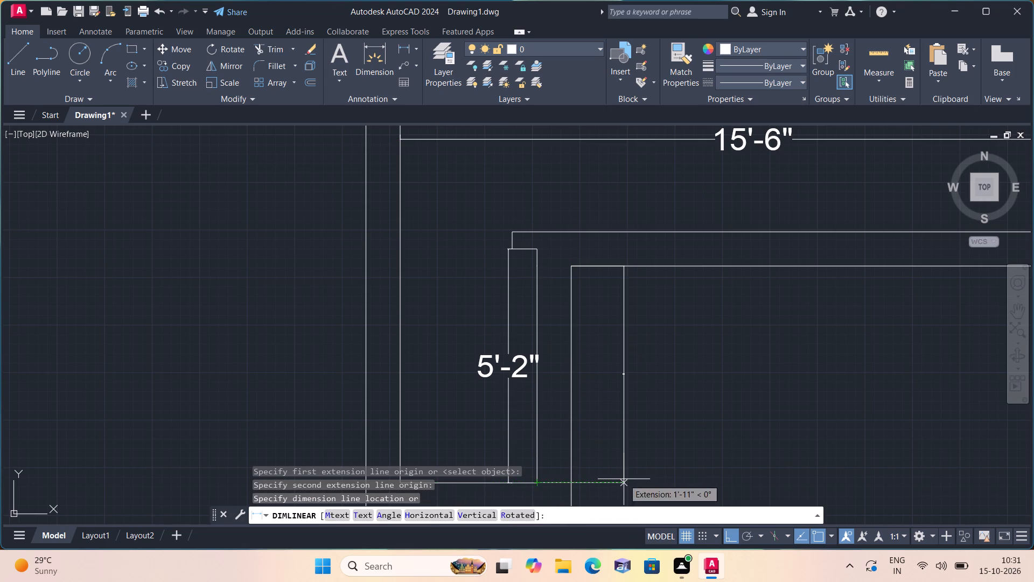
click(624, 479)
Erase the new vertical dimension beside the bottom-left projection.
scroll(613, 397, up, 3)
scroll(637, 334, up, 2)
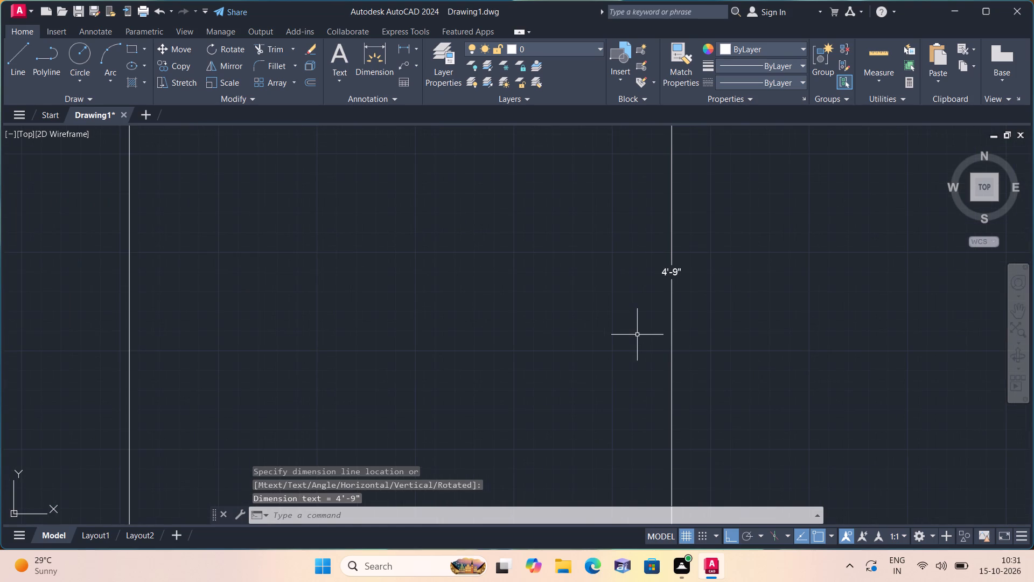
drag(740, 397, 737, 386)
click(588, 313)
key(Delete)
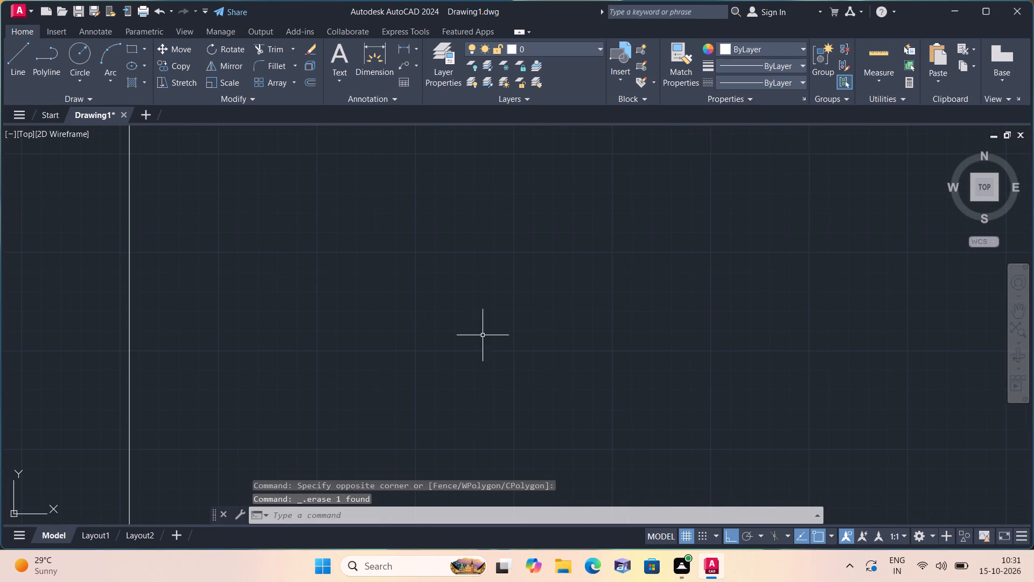
Erase the 5'-2" vertical dimension inside the bottom-left projection.
scroll(360, 334, down, 3)
scroll(284, 325, down, 3)
scroll(251, 341, up, 1)
click(246, 345)
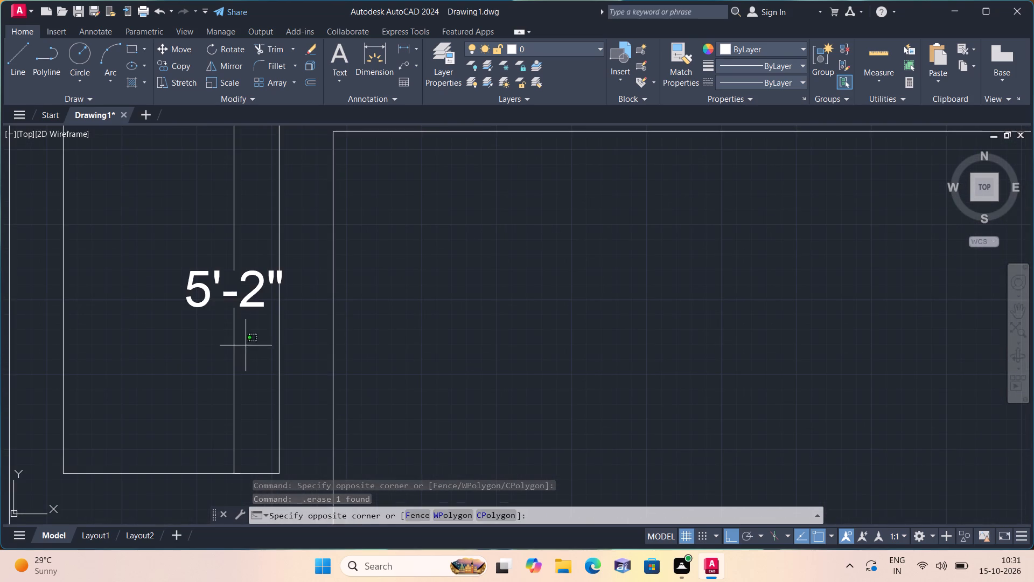
click(205, 283)
key(Delete)
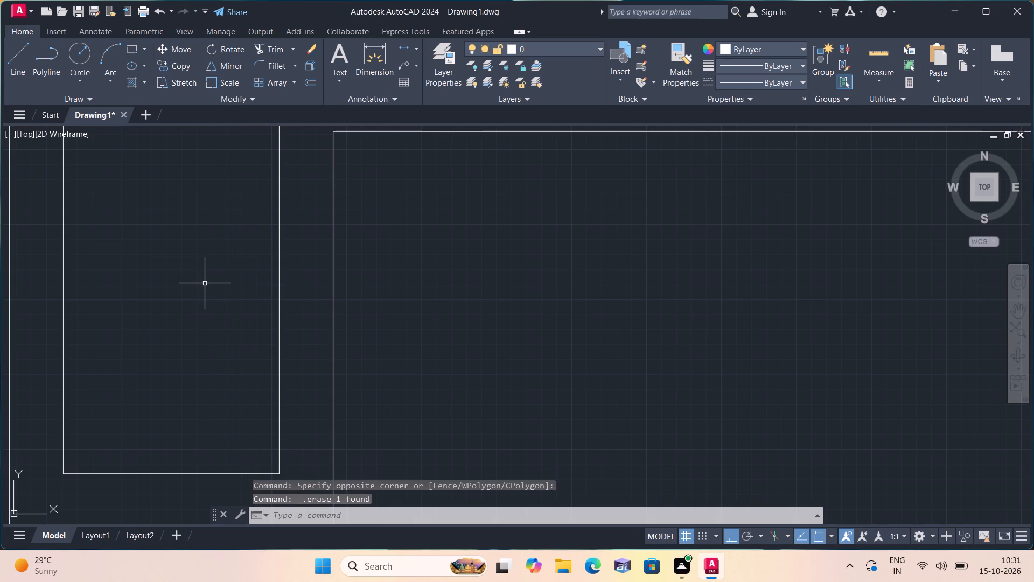
Erase both vertical lines of the partition wall between the 15'-11" room and the 10'-11" room.
scroll(197, 274, down, 4)
scroll(339, 225, down, 1)
middle_drag(332, 210, 429, 343)
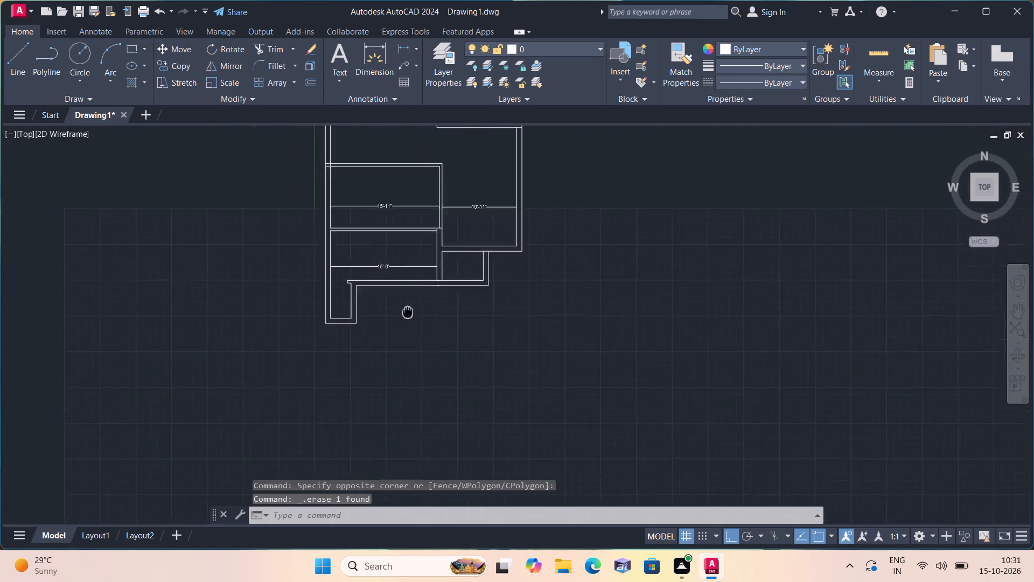
middle_drag(429, 343, 466, 392)
middle_drag(464, 320, 467, 323)
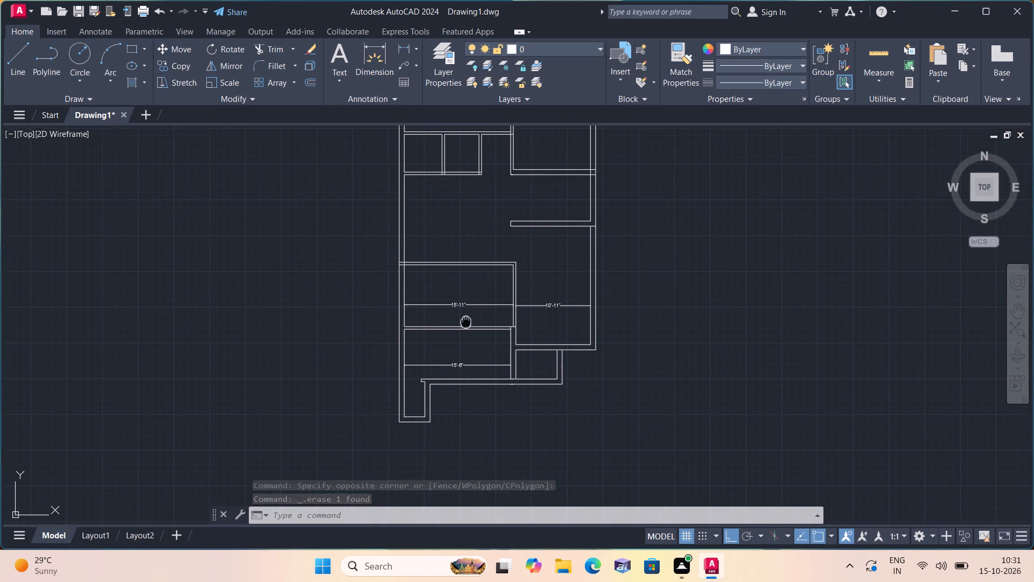
middle_drag(467, 323, 527, 350)
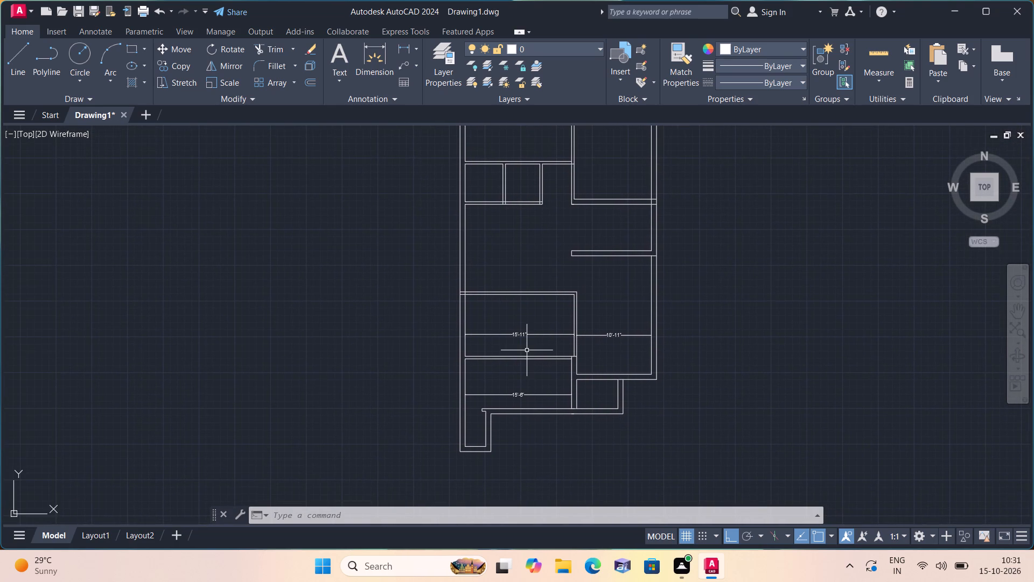
scroll(544, 337, up, 1)
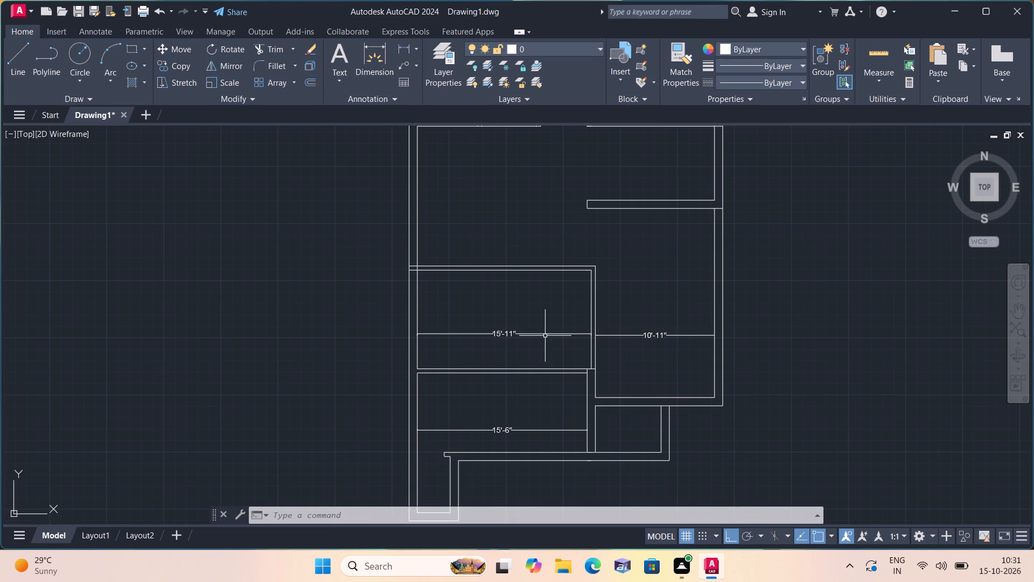
scroll(610, 365, up, 2)
click(609, 362)
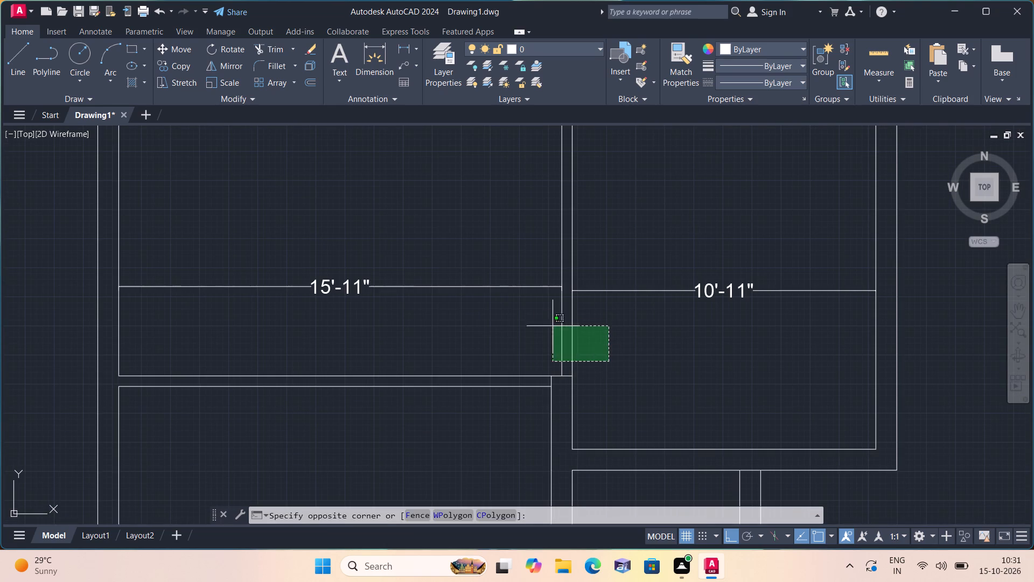
click(515, 323)
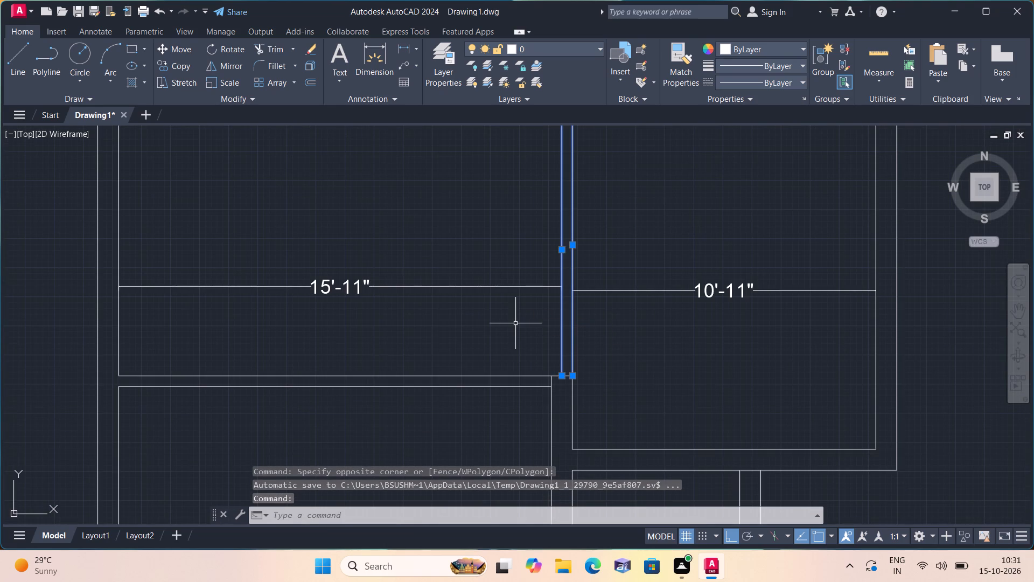
key(Delete)
Offset the left outer wall's inner line 10'9" into the room below the two small rooms.
scroll(515, 323, down, 1)
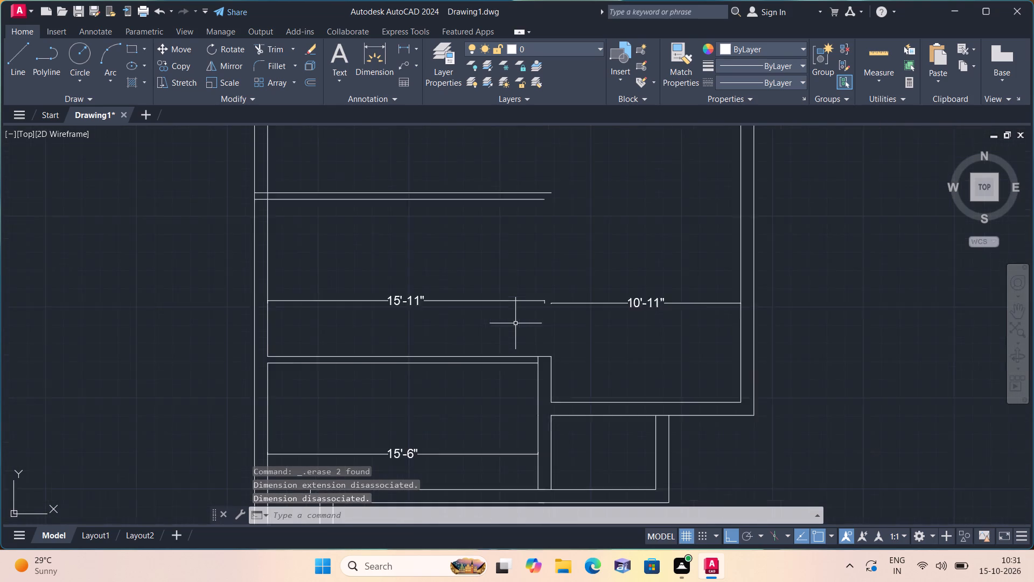
scroll(515, 323, down, 1)
middle_drag(507, 326, 541, 363)
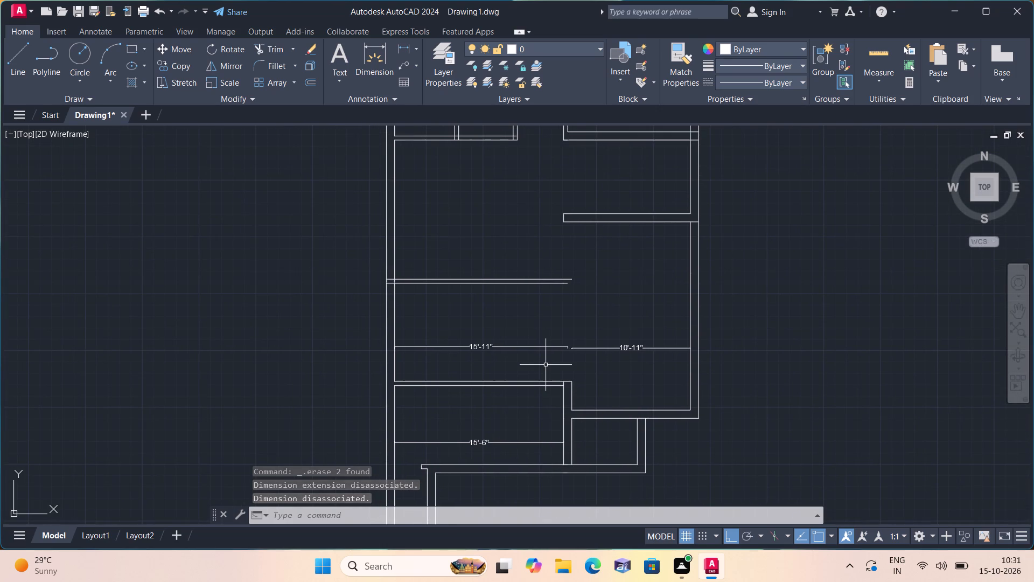
text(off)
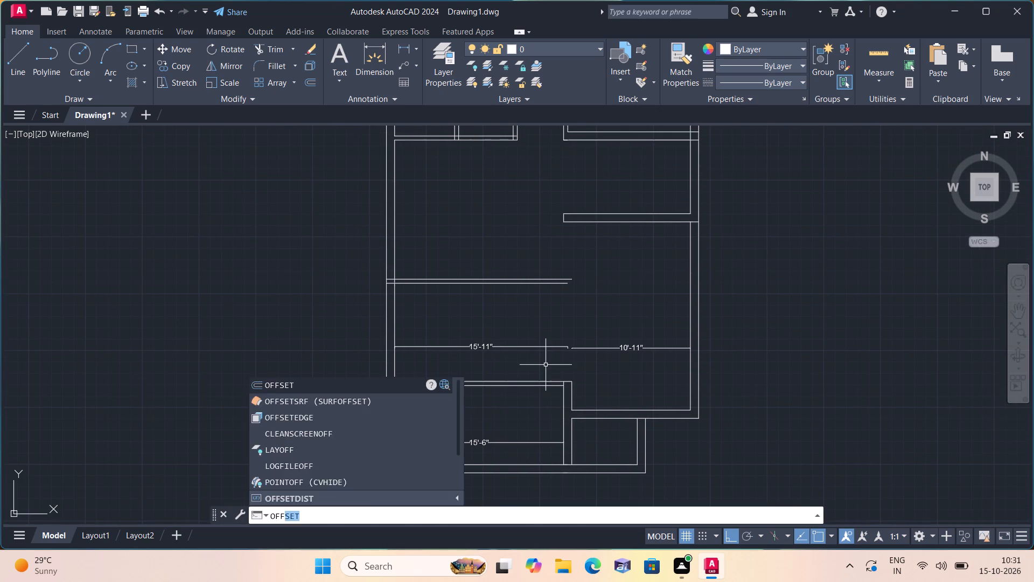
key(space)
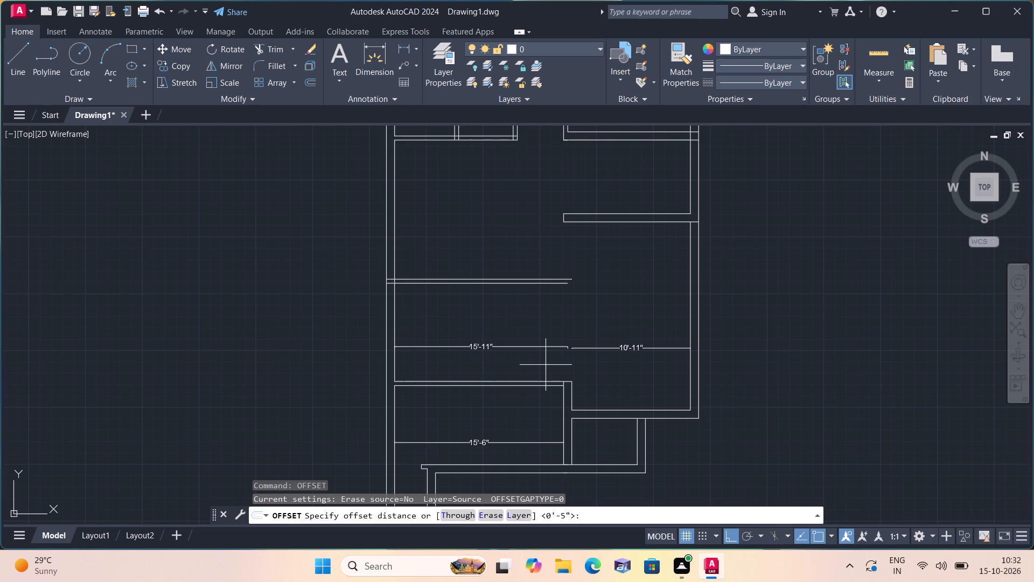
text(10)
key(apostrophe)
text(9")
key(space)
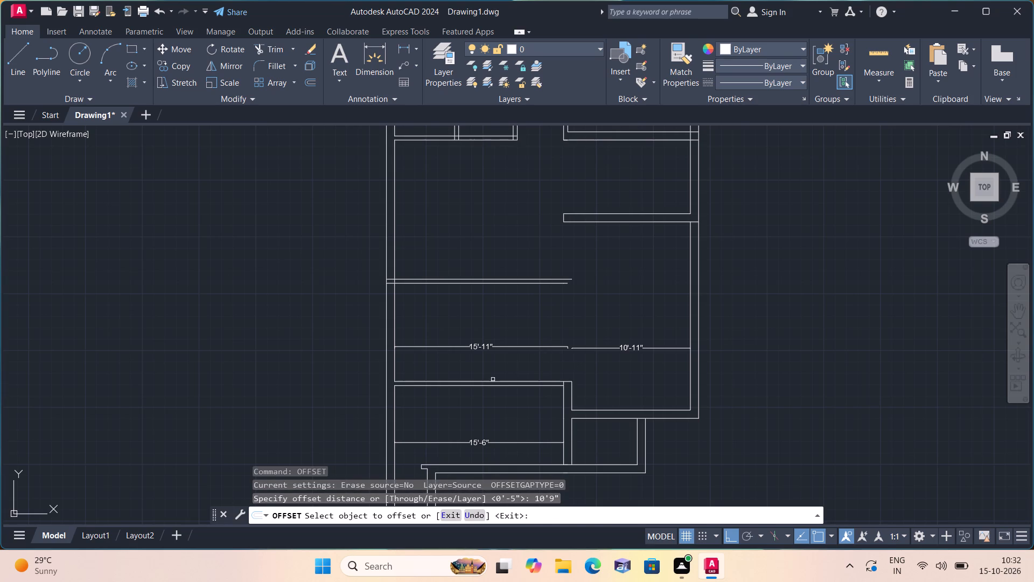
scroll(472, 405, down, 1)
scroll(423, 366, up, 1)
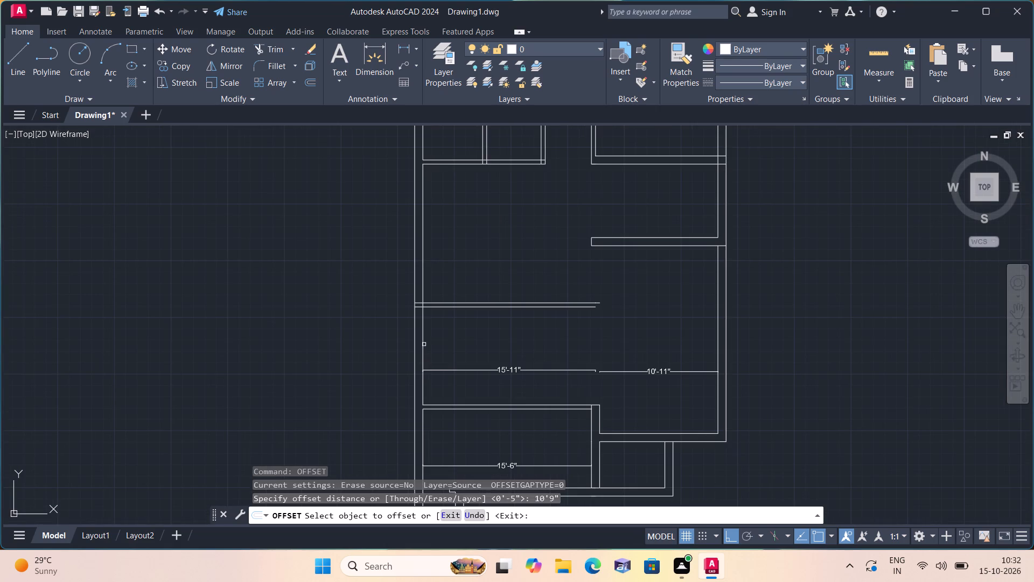
click(424, 344)
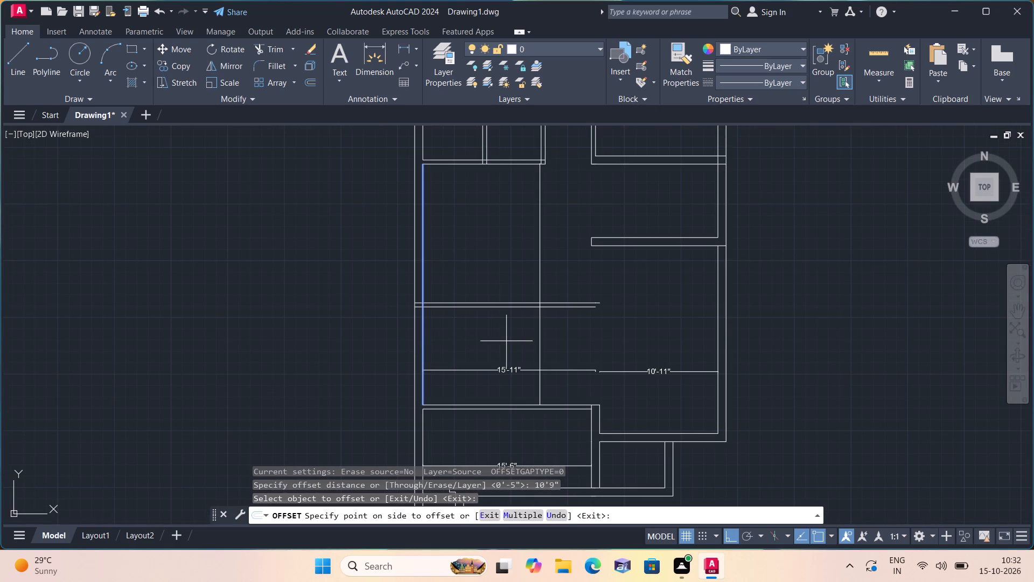
click(506, 341)
key(space)
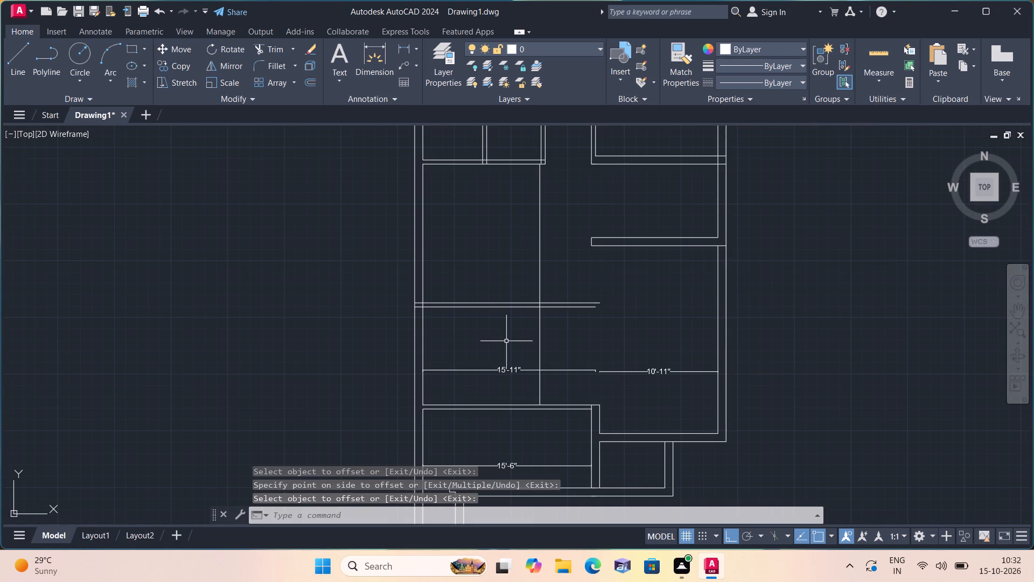
Offset the new vertical line 4.5" away from the left outer wall to form the partition's second face.
key(space)
text(4.5")
key(space)
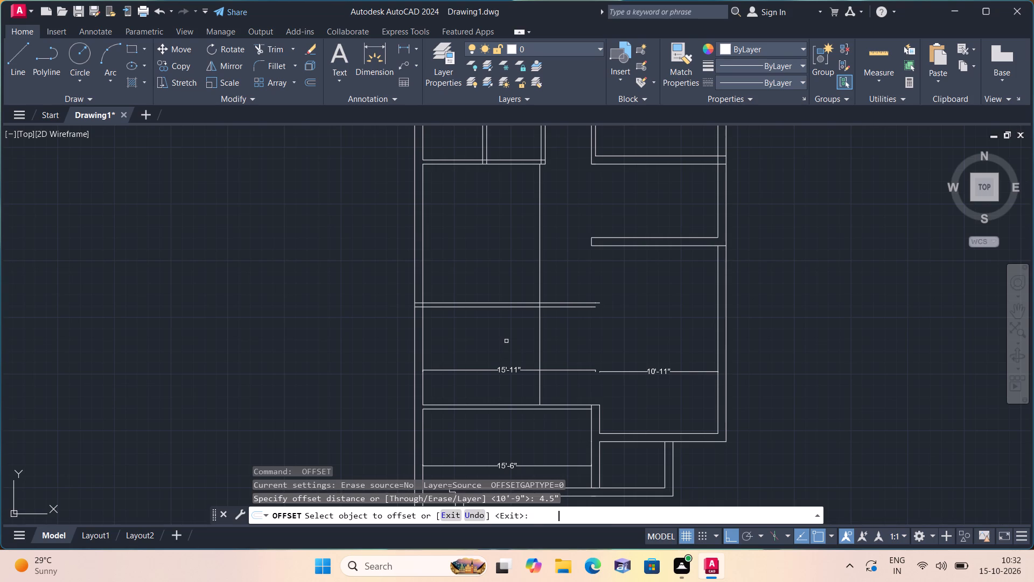
click(542, 322)
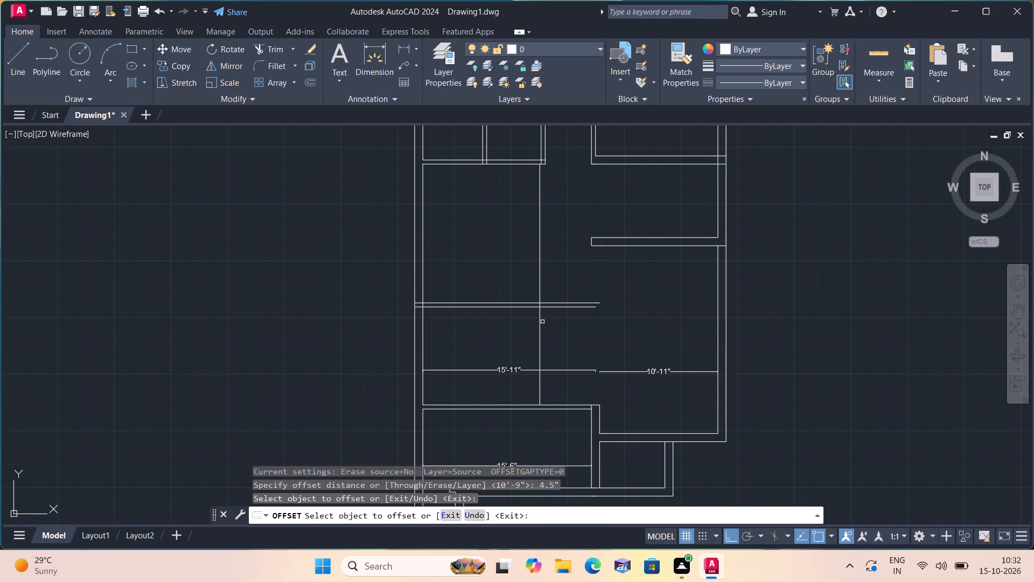
click(538, 320)
click(590, 322)
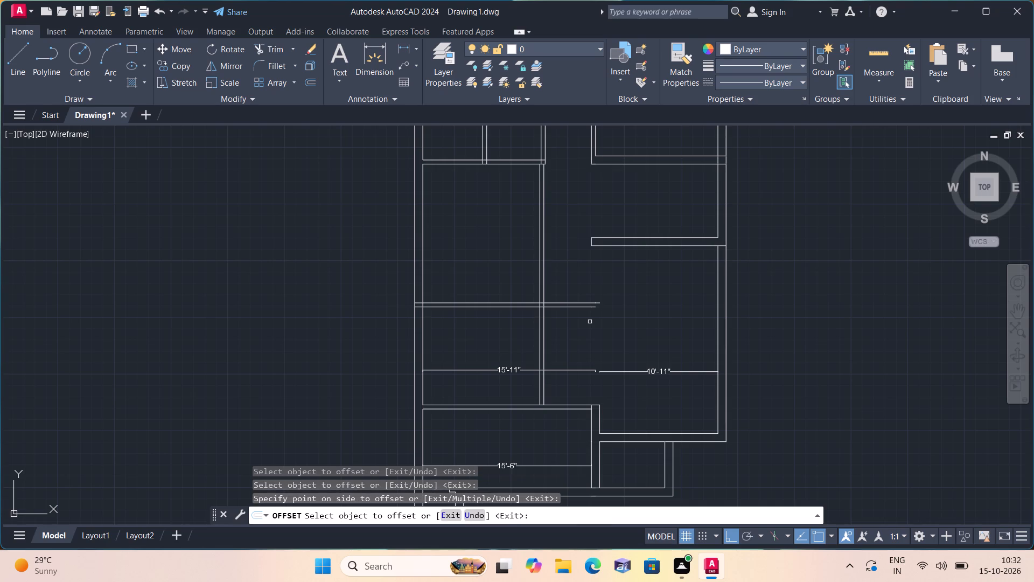
scroll(590, 322, down, 1)
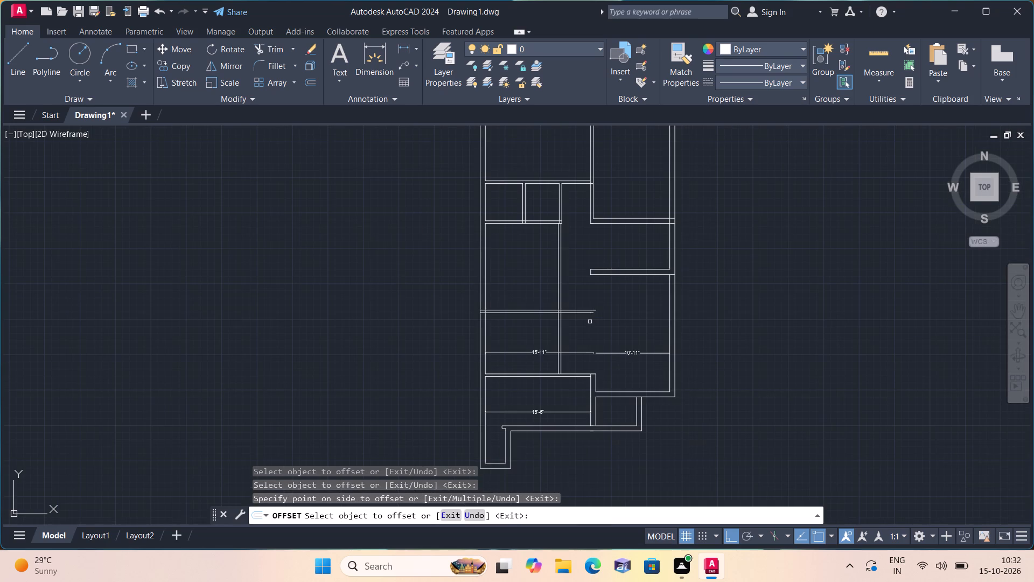
key(space)
Trim the new partition above the horizontal double wall and that wall beyond the partition, removing the leftover line stubs.
text(trim)
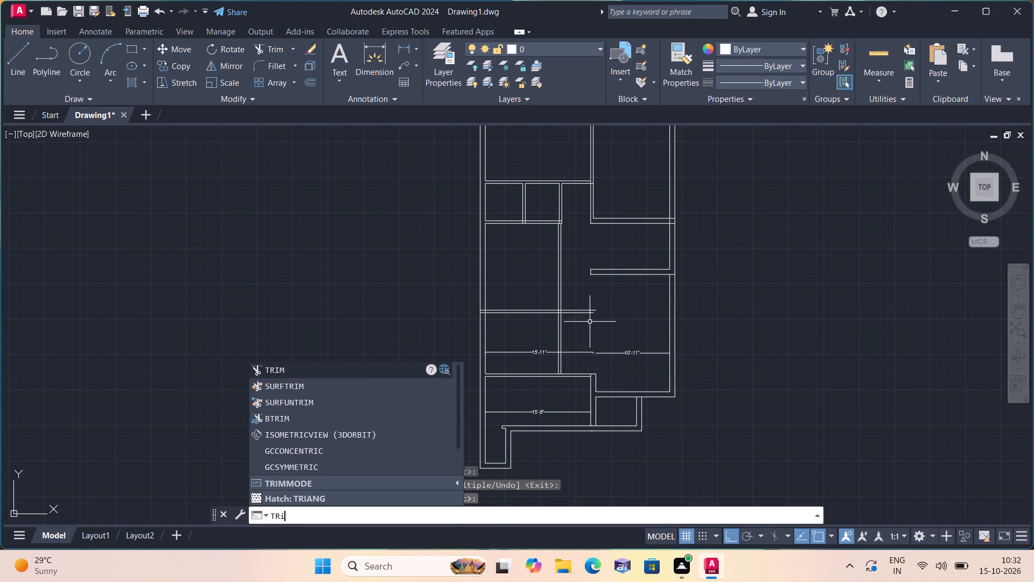
key(space)
click(590, 320)
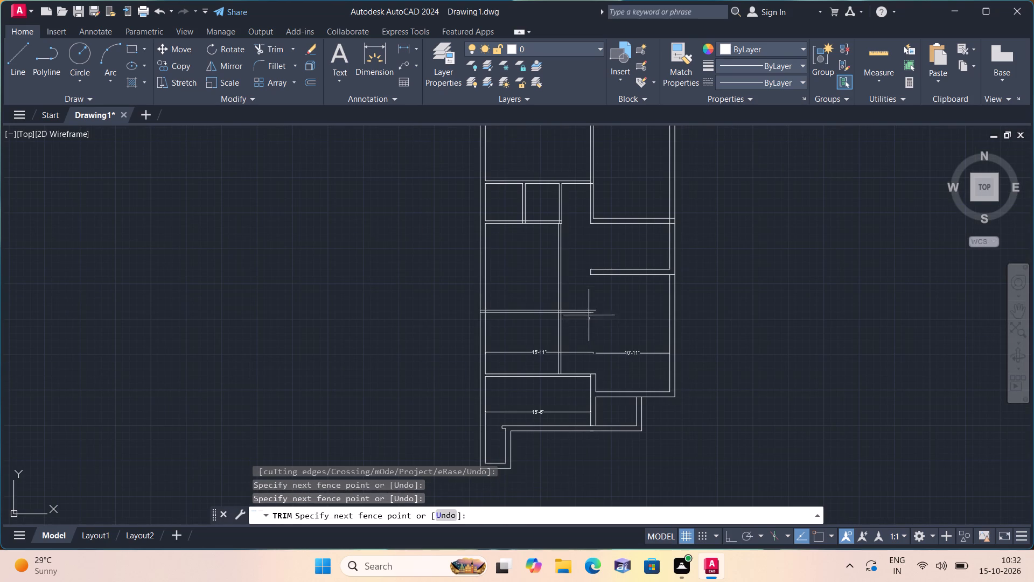
click(553, 282)
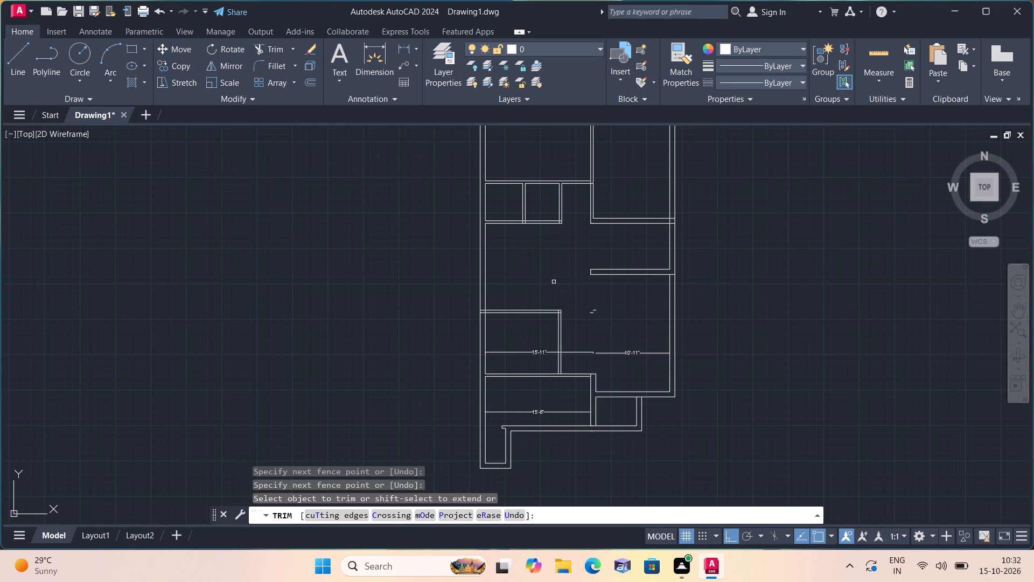
drag(591, 315, 595, 306)
click(600, 298)
Trim the overlapping line ends inside the wall corner where the horizontal wall meets the new partition.
middle_drag(603, 320, 617, 266)
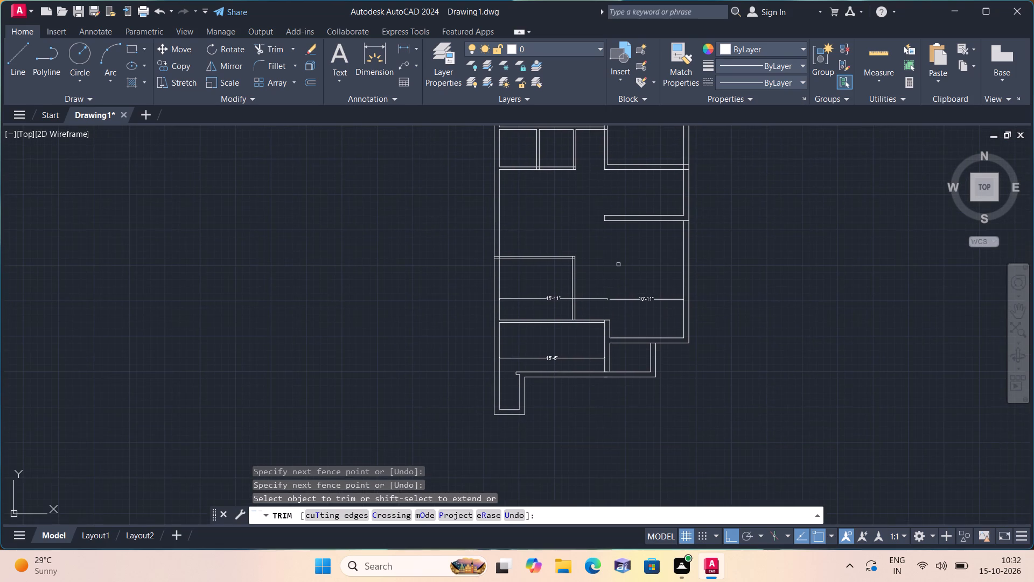
scroll(565, 257, up, 4)
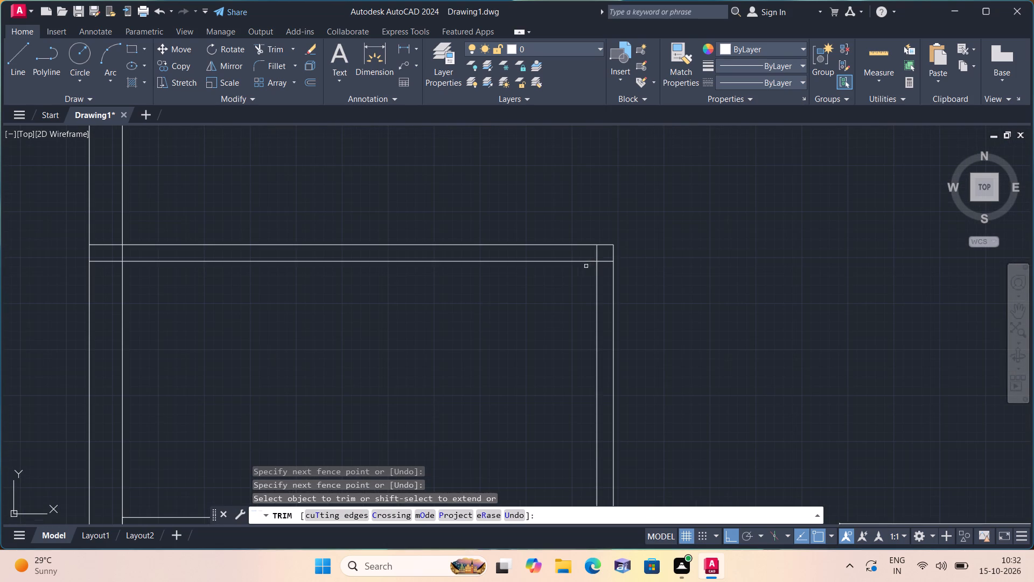
click(599, 253)
click(588, 250)
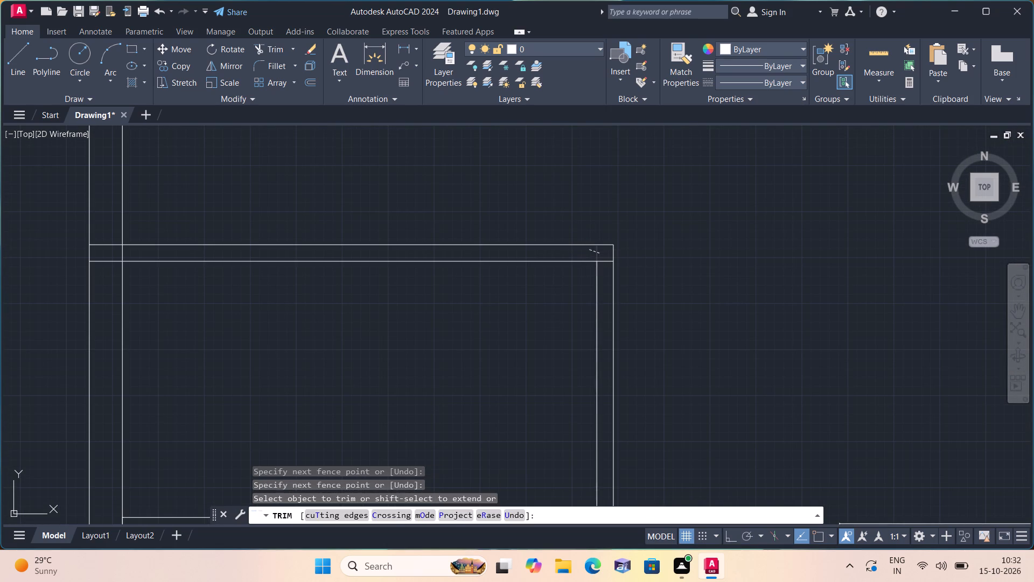
click(605, 263)
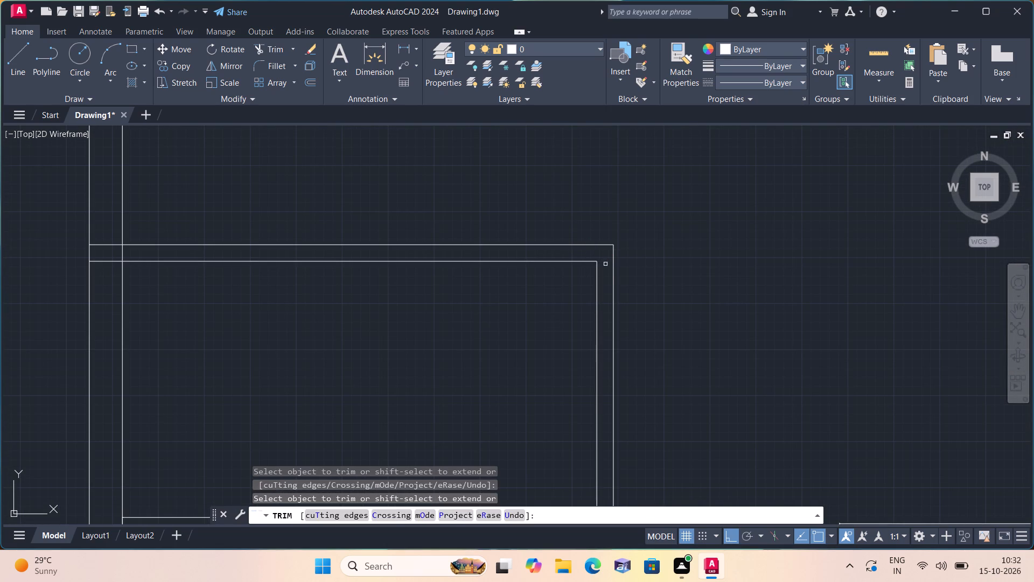
Trim the short line between the new partition's faces where it meets the wall below the room.
scroll(630, 280, down, 3)
middle_drag(650, 289, 628, 264)
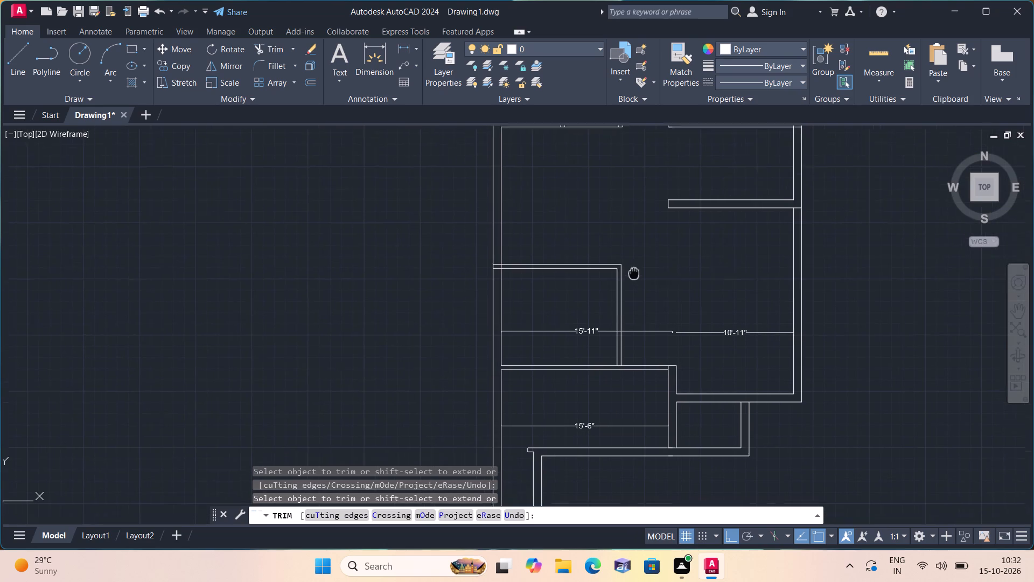
middle_drag(628, 264, 619, 253)
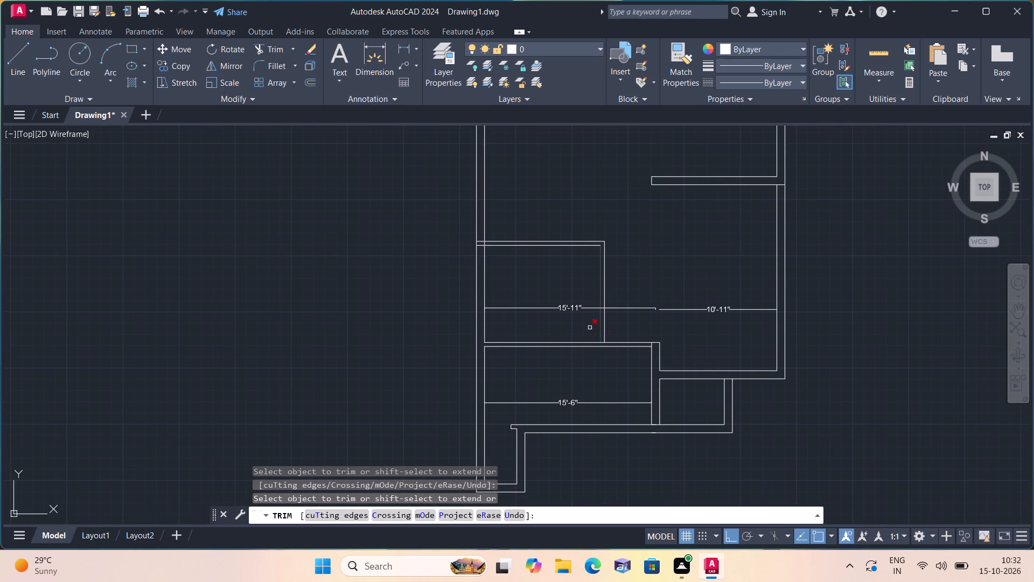
scroll(605, 346, up, 2)
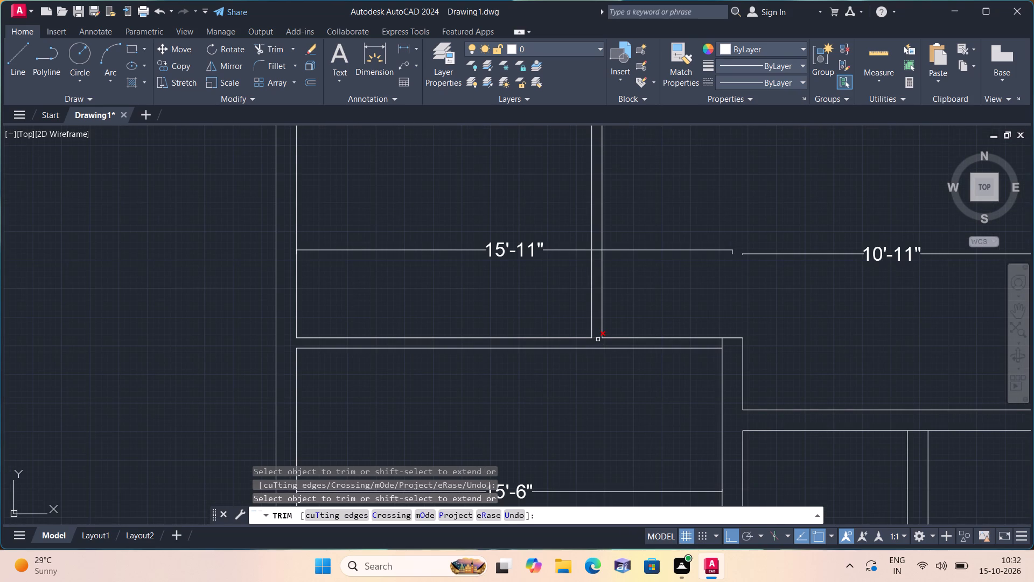
click(598, 339)
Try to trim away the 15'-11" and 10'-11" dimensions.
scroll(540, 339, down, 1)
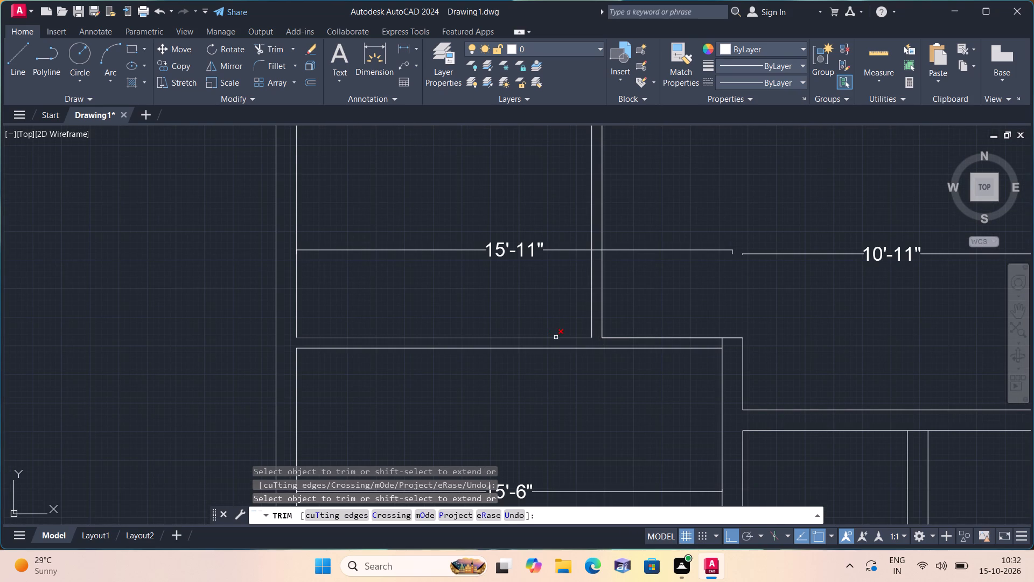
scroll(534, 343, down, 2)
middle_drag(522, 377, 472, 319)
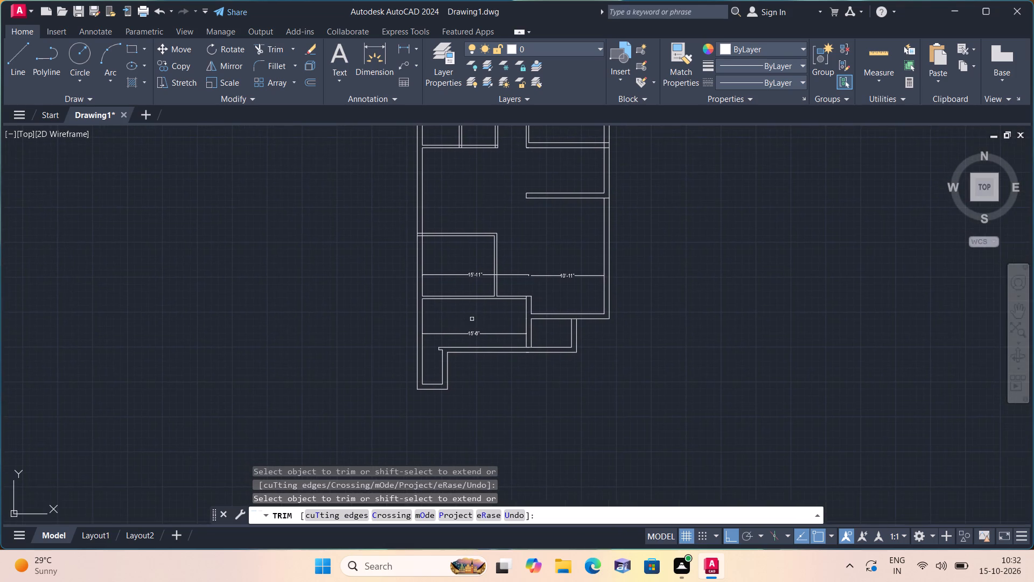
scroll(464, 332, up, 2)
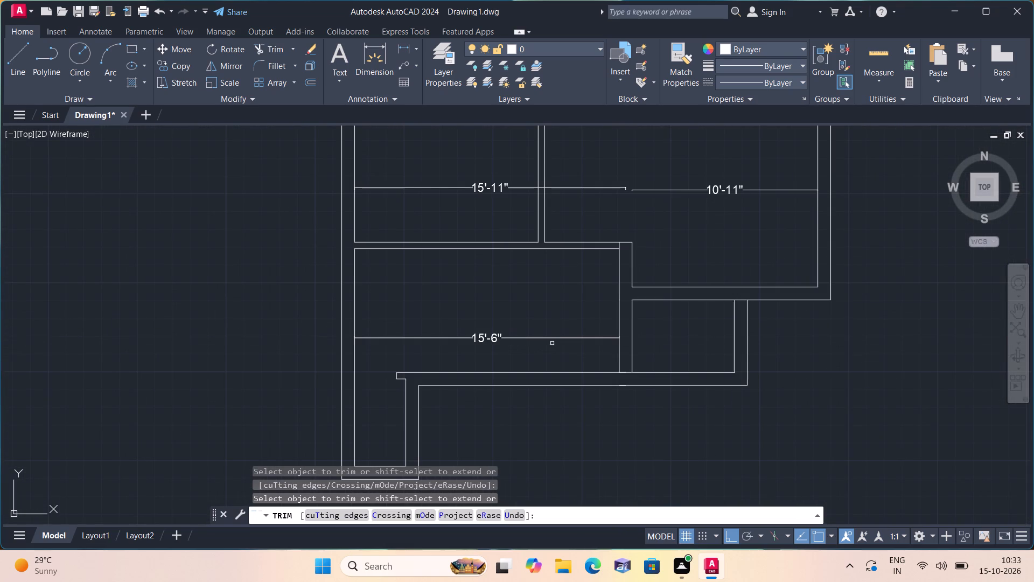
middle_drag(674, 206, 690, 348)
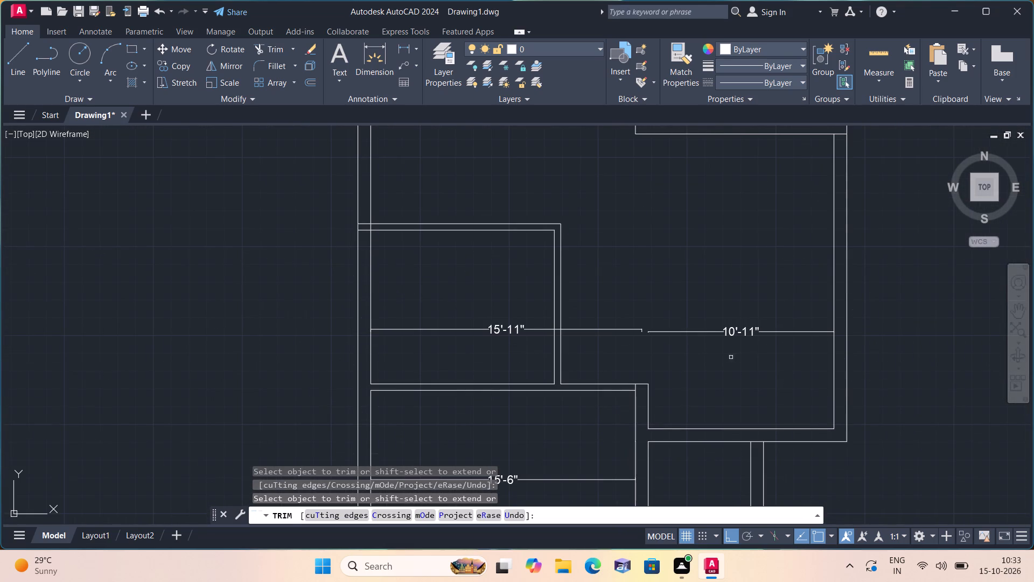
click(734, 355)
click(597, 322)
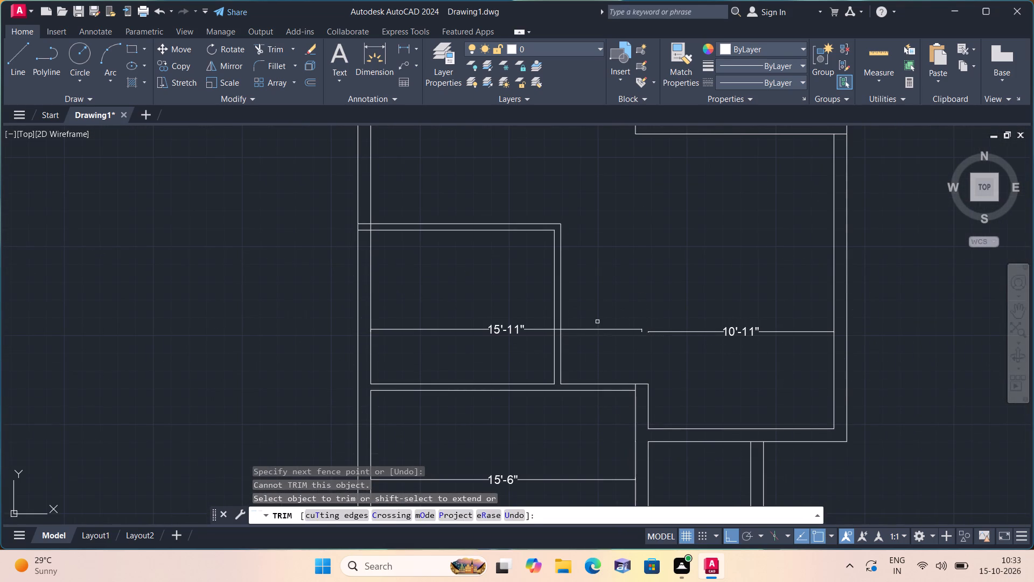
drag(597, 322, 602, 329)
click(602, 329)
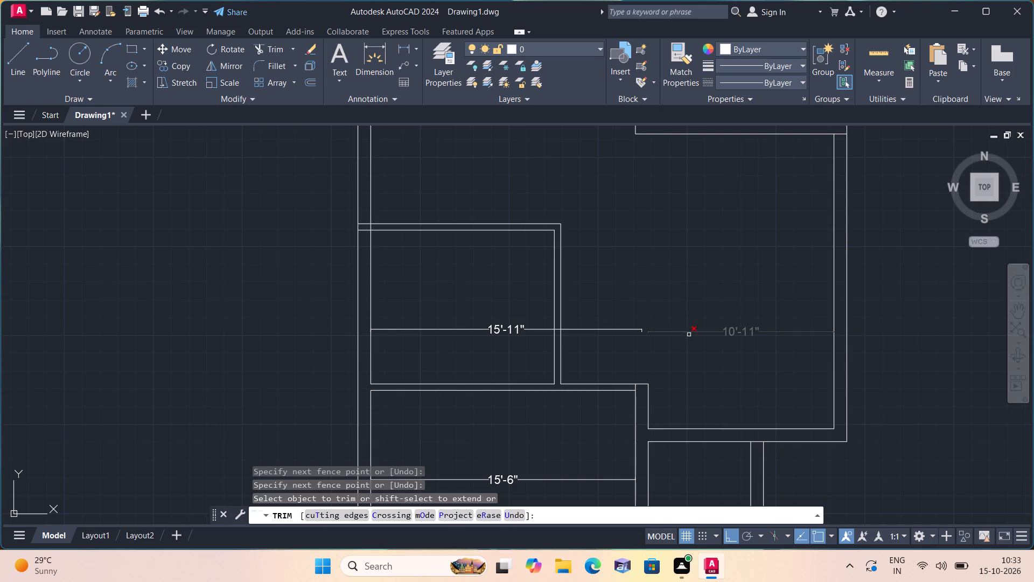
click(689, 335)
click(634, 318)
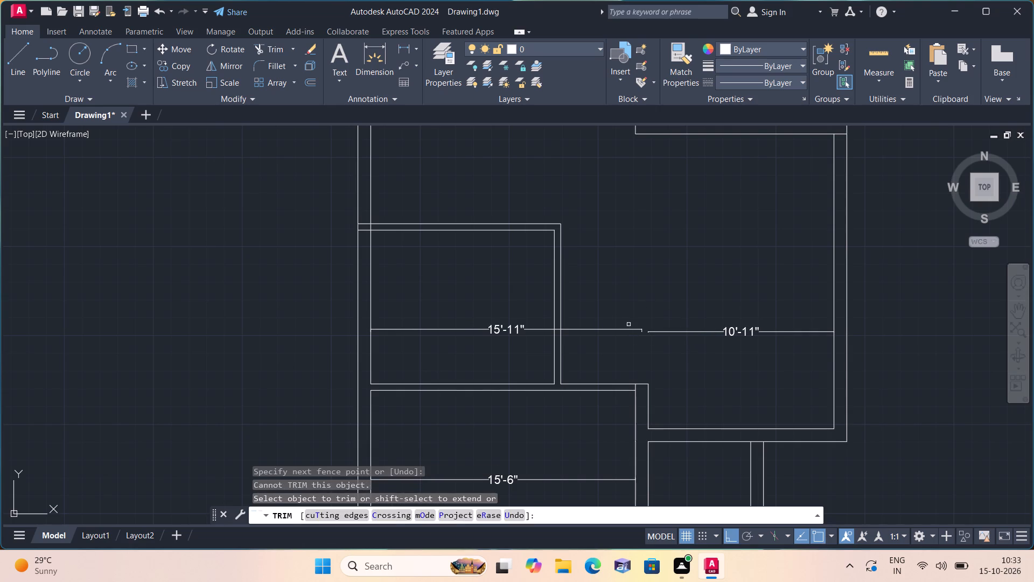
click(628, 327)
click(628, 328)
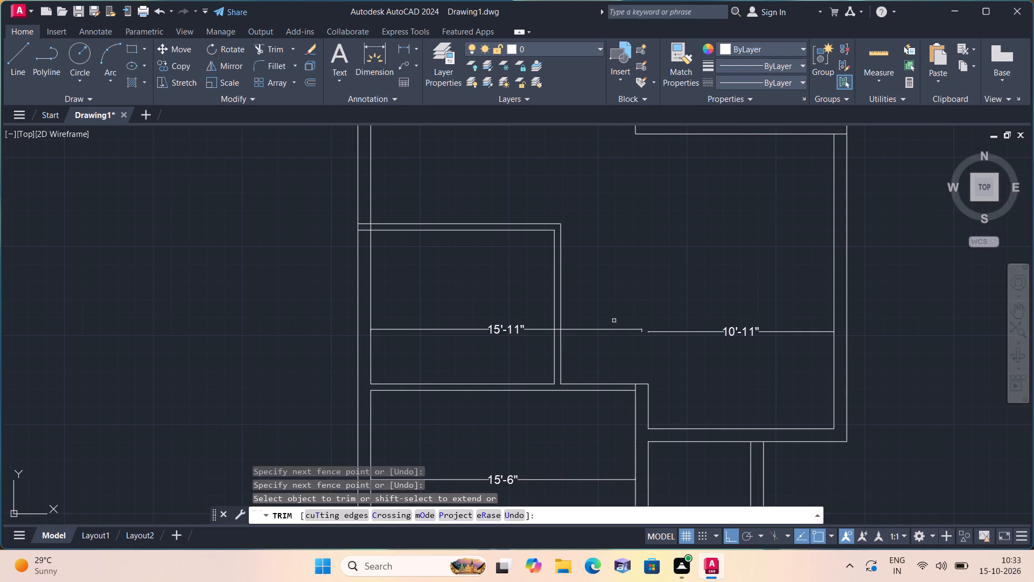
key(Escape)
Erase the 15'-11" and 10'-11" dimensions together.
drag(698, 358, 682, 336)
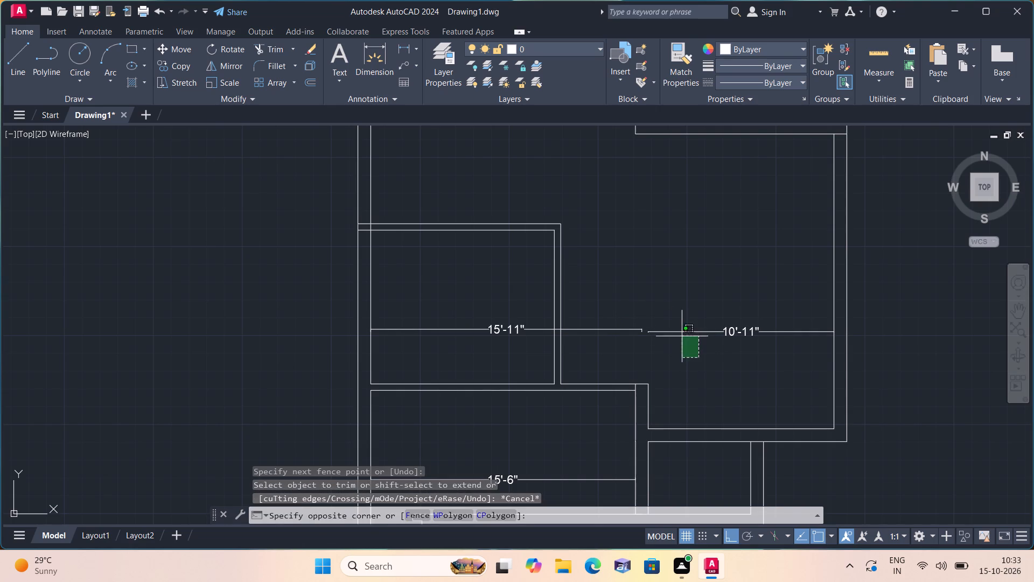
click(609, 307)
key(Delete)
Erase the 15'-6" dimension in the room below the new partition.
scroll(609, 307, down, 3)
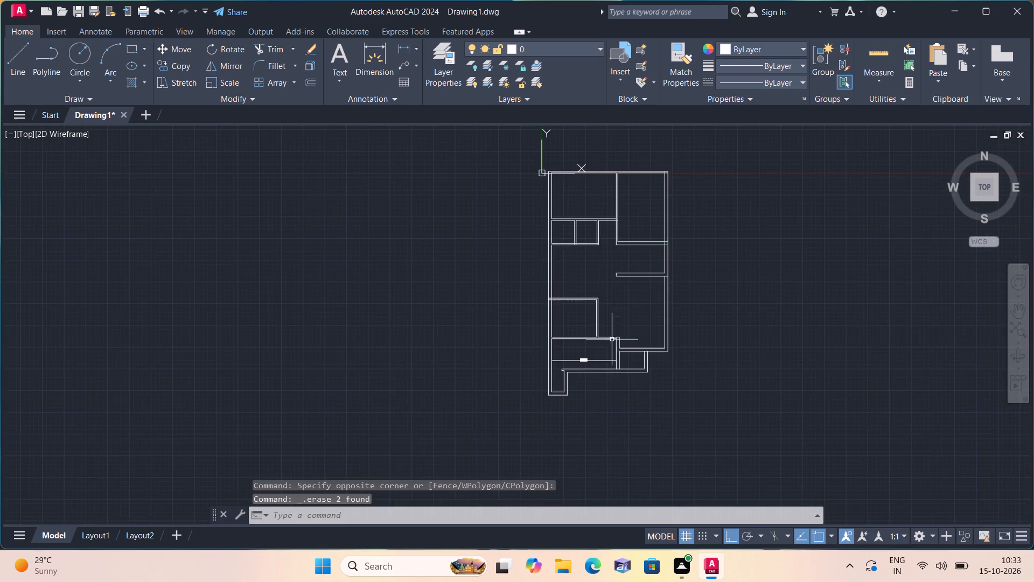
scroll(592, 367, up, 3)
drag(592, 365, 582, 350)
click(546, 323)
key(Delete)
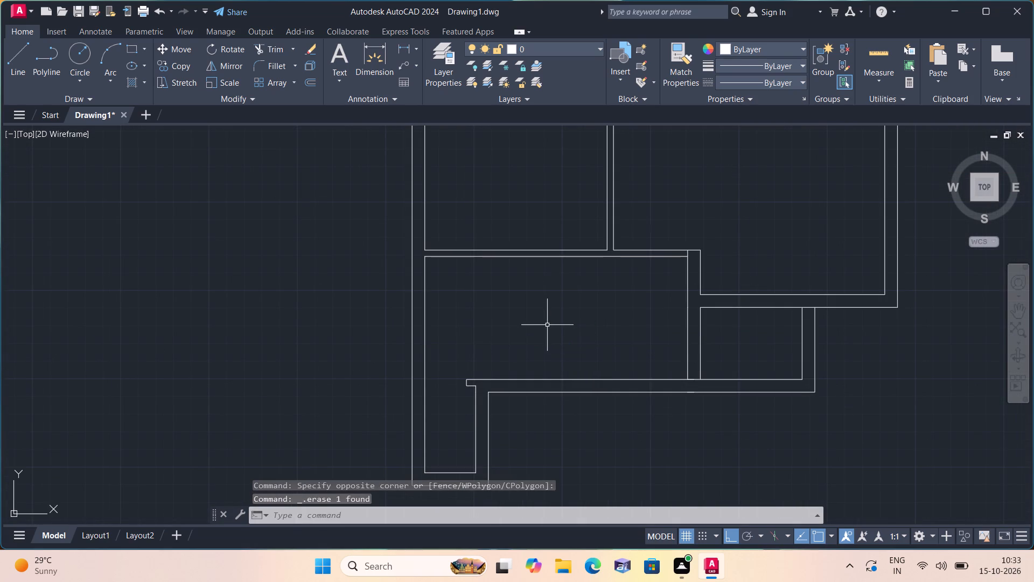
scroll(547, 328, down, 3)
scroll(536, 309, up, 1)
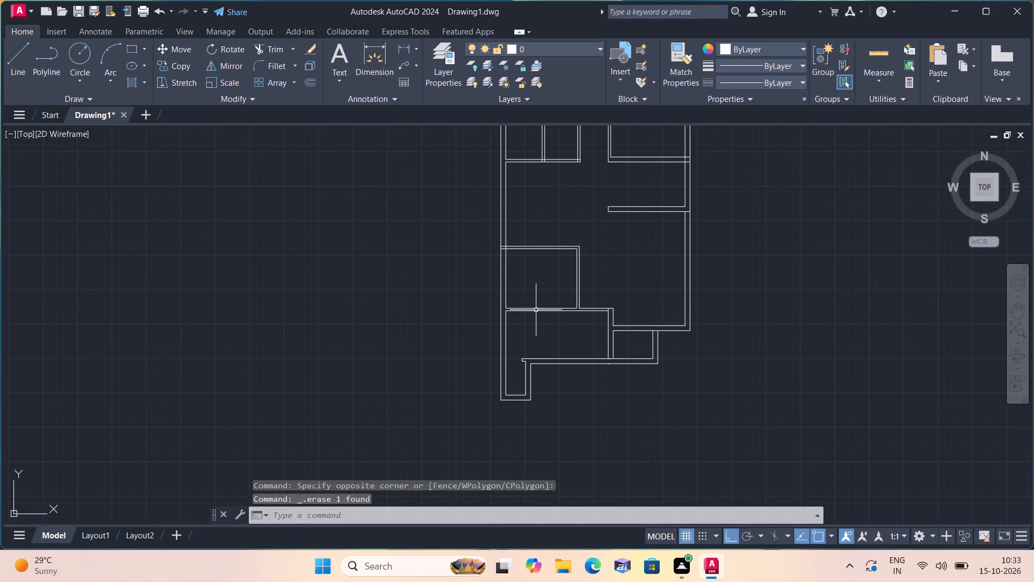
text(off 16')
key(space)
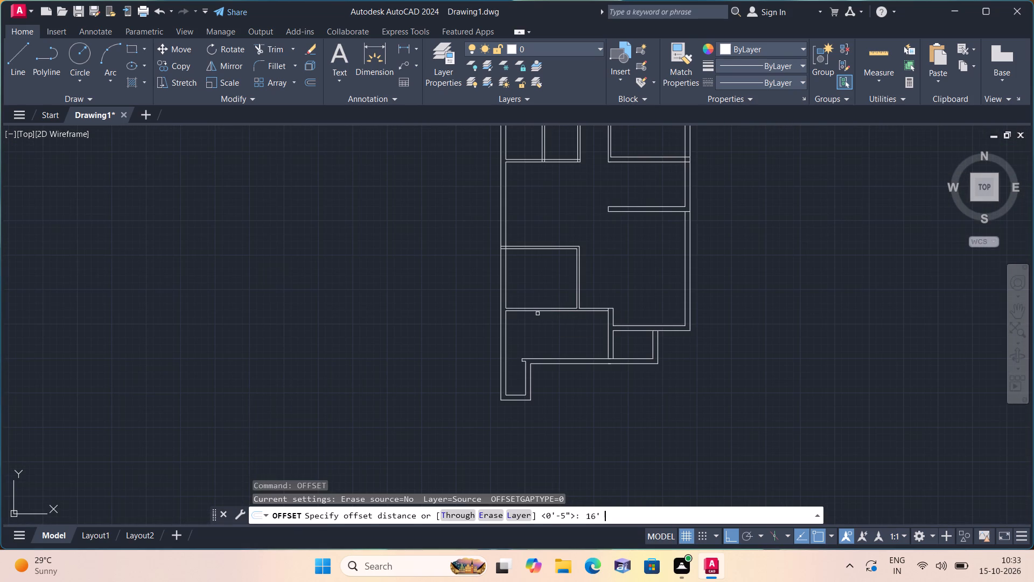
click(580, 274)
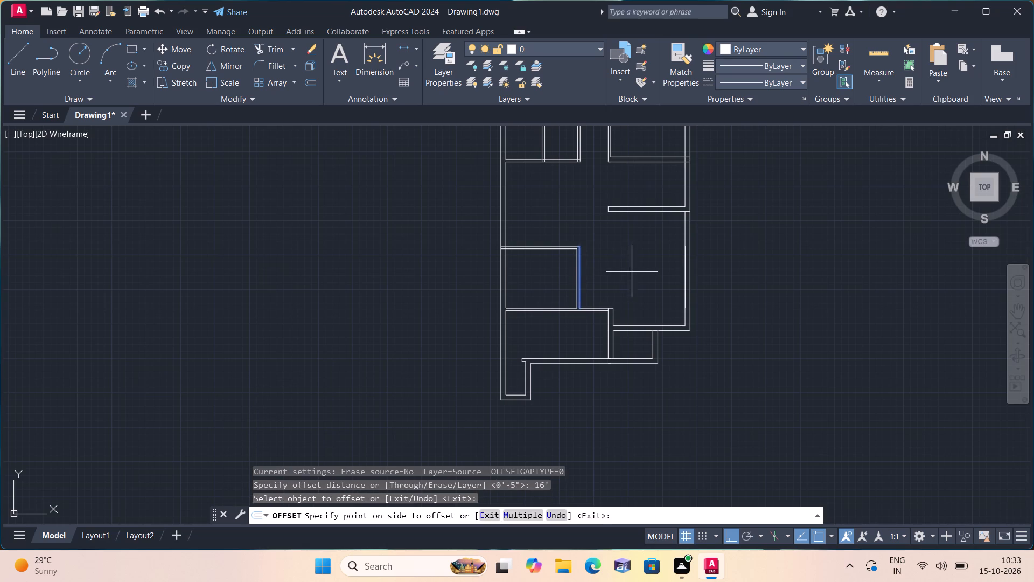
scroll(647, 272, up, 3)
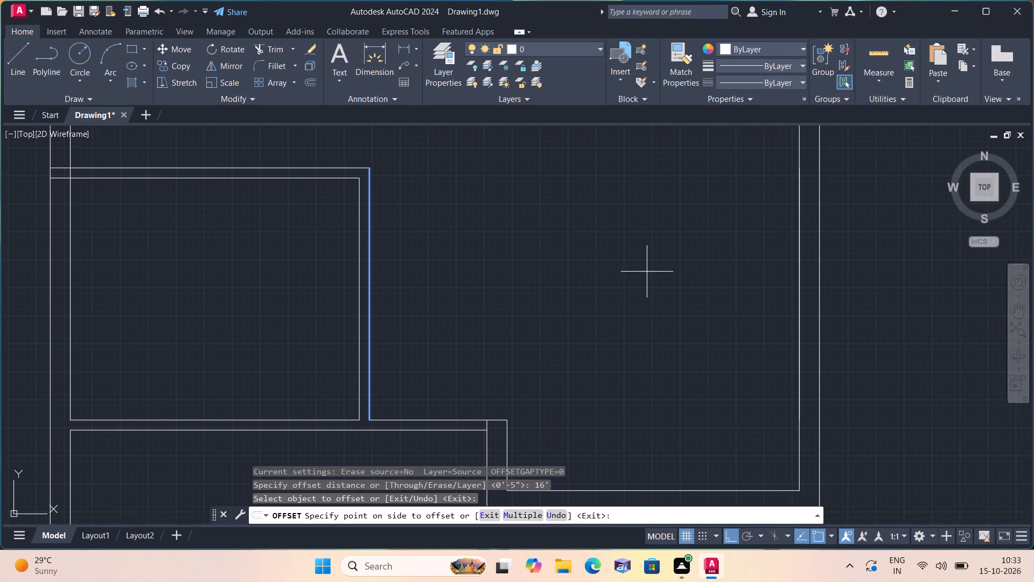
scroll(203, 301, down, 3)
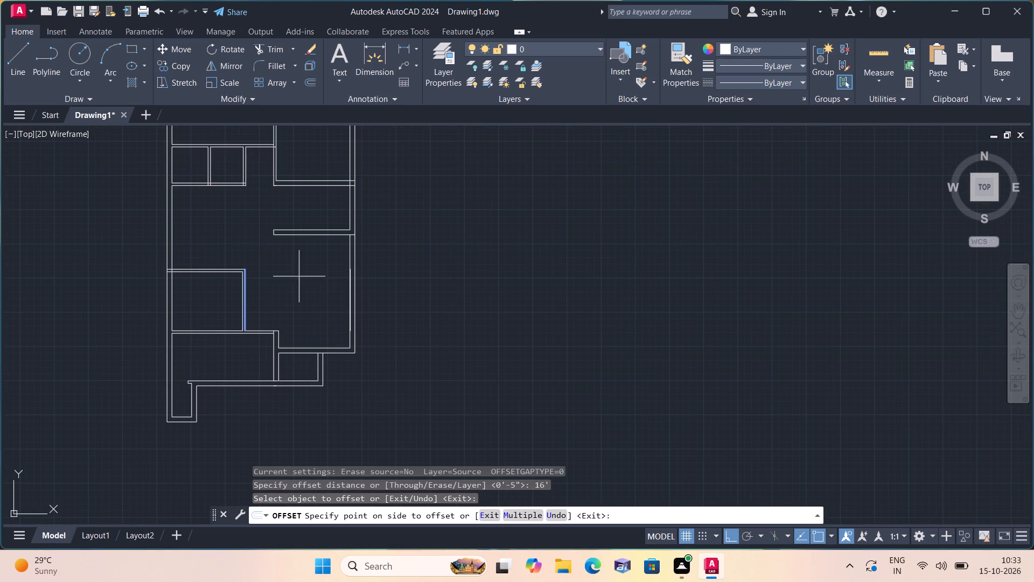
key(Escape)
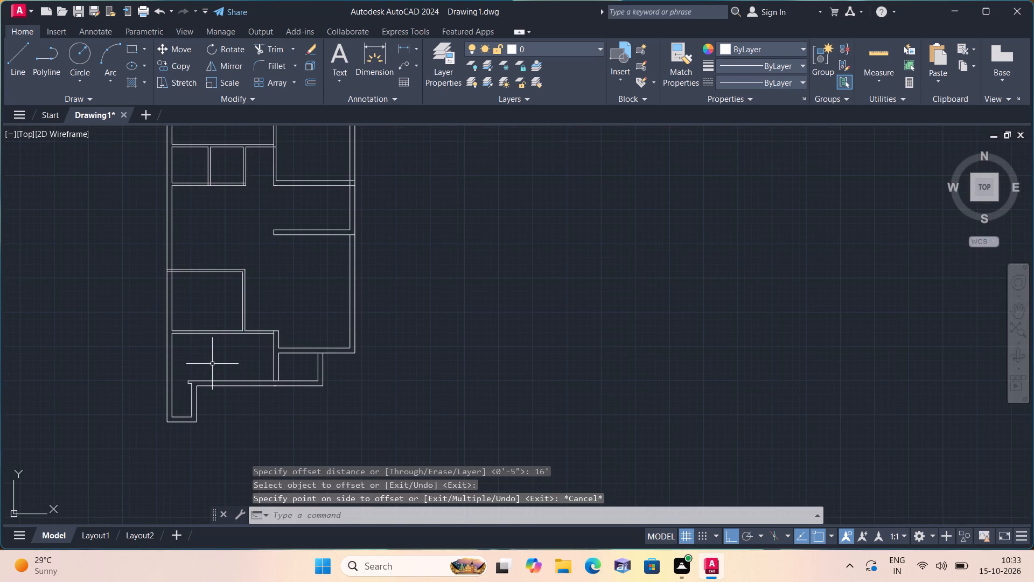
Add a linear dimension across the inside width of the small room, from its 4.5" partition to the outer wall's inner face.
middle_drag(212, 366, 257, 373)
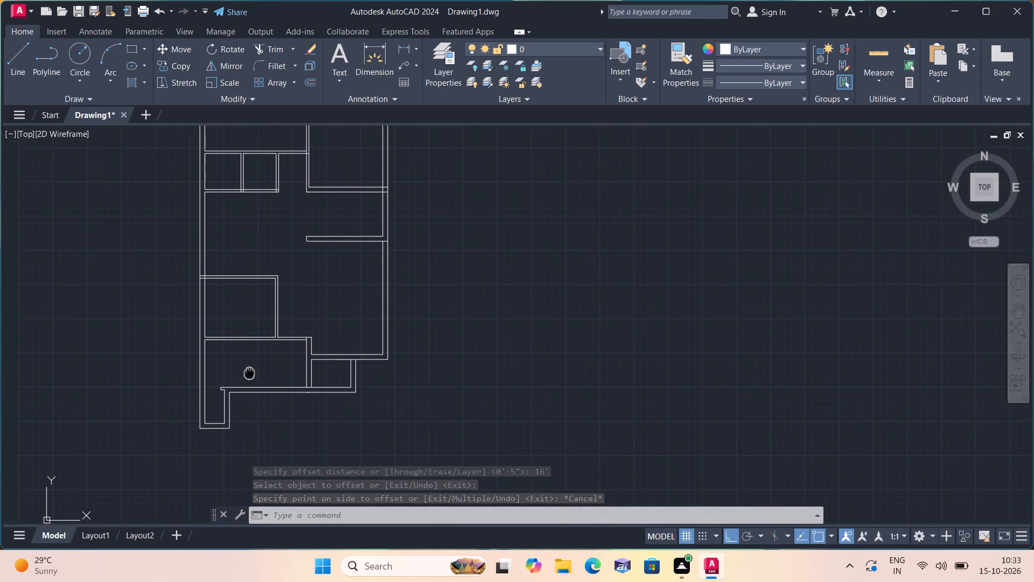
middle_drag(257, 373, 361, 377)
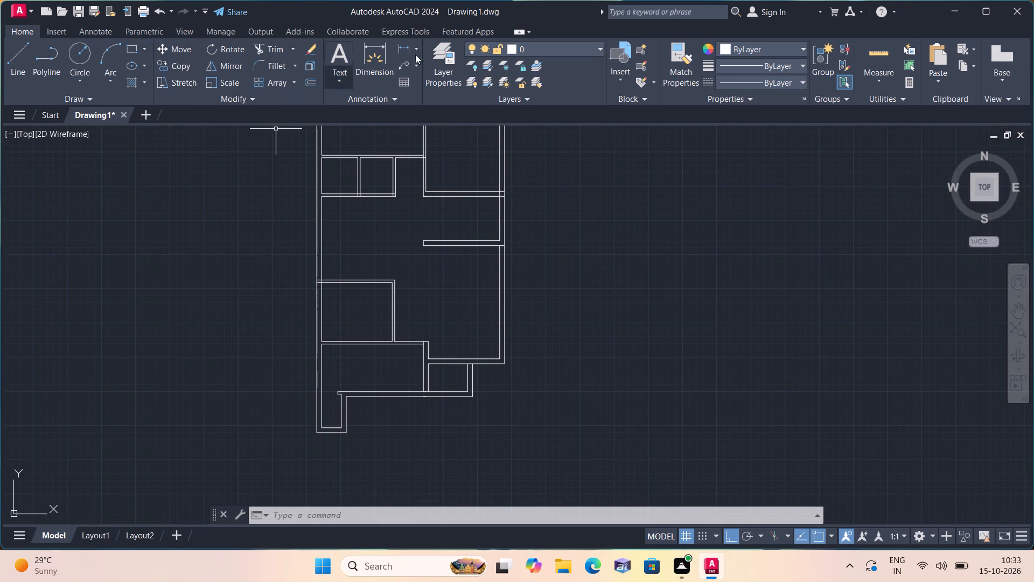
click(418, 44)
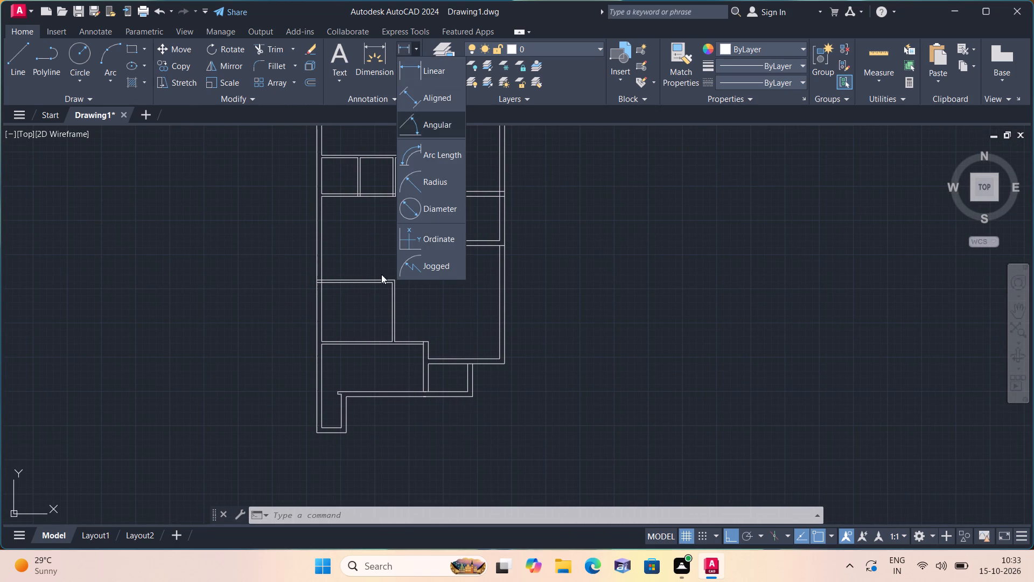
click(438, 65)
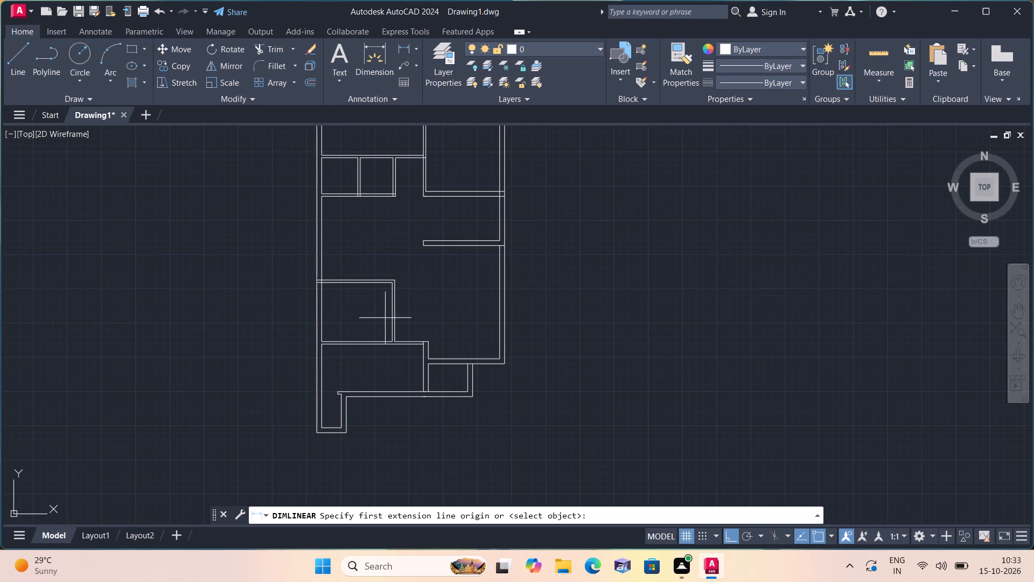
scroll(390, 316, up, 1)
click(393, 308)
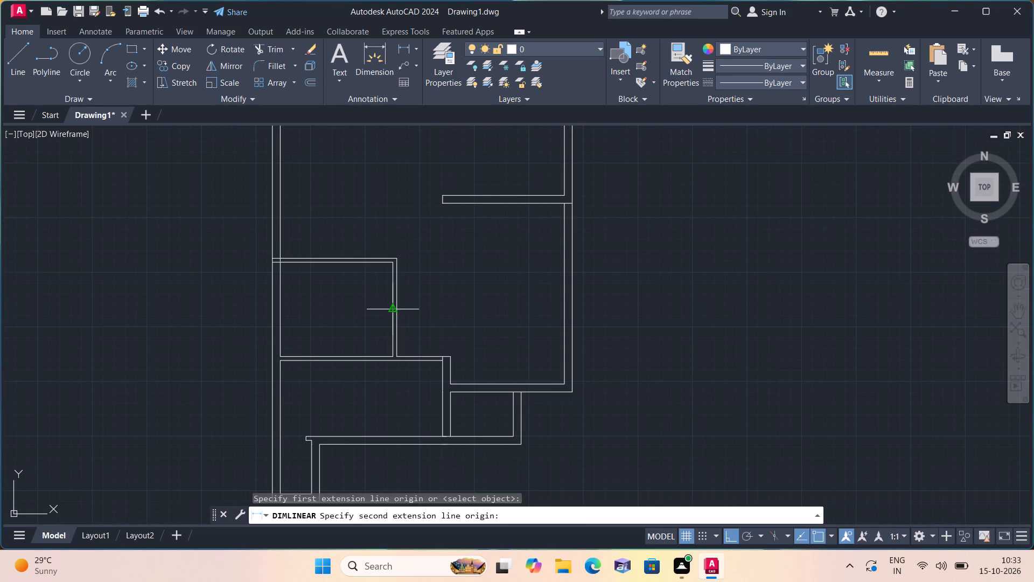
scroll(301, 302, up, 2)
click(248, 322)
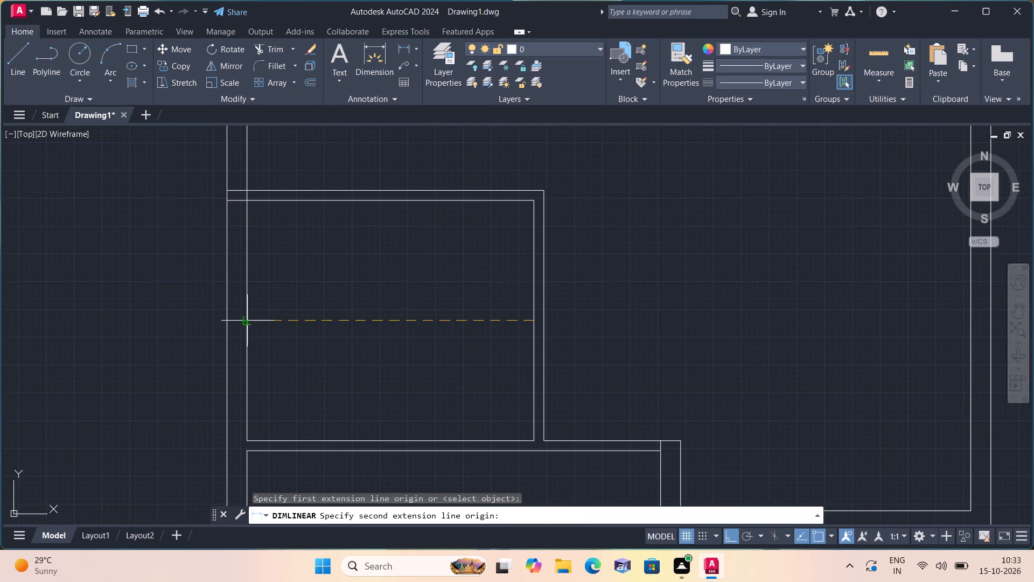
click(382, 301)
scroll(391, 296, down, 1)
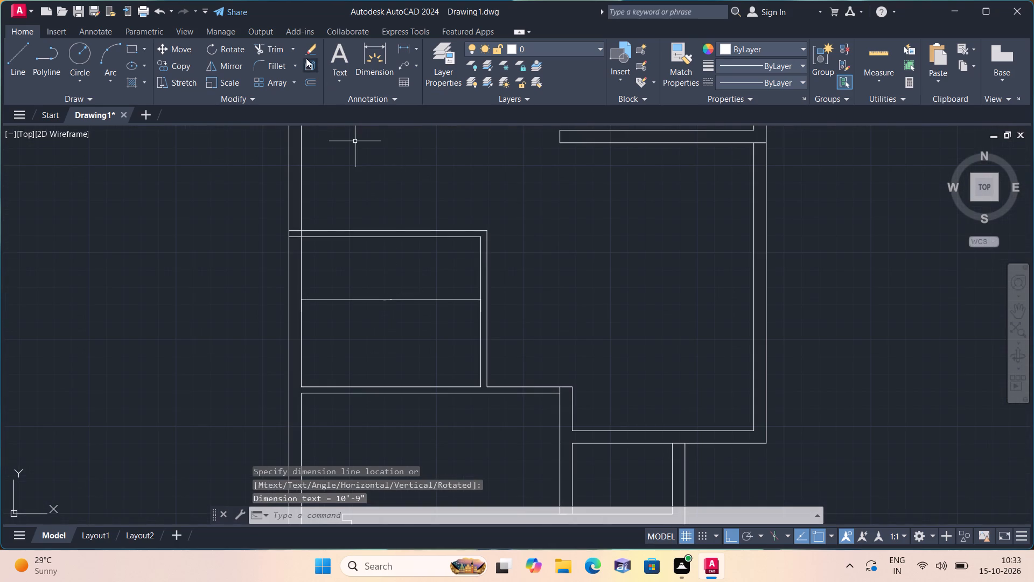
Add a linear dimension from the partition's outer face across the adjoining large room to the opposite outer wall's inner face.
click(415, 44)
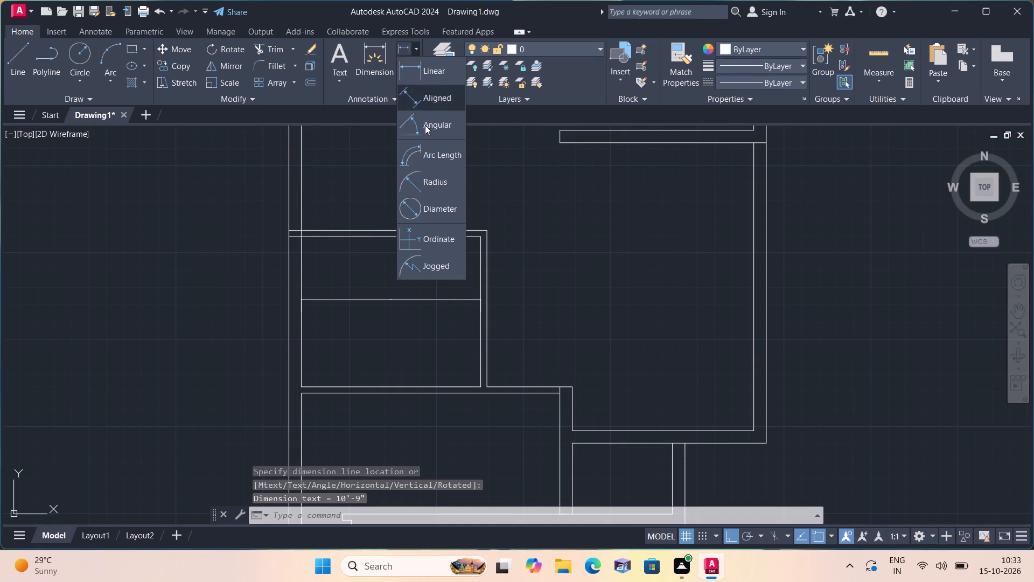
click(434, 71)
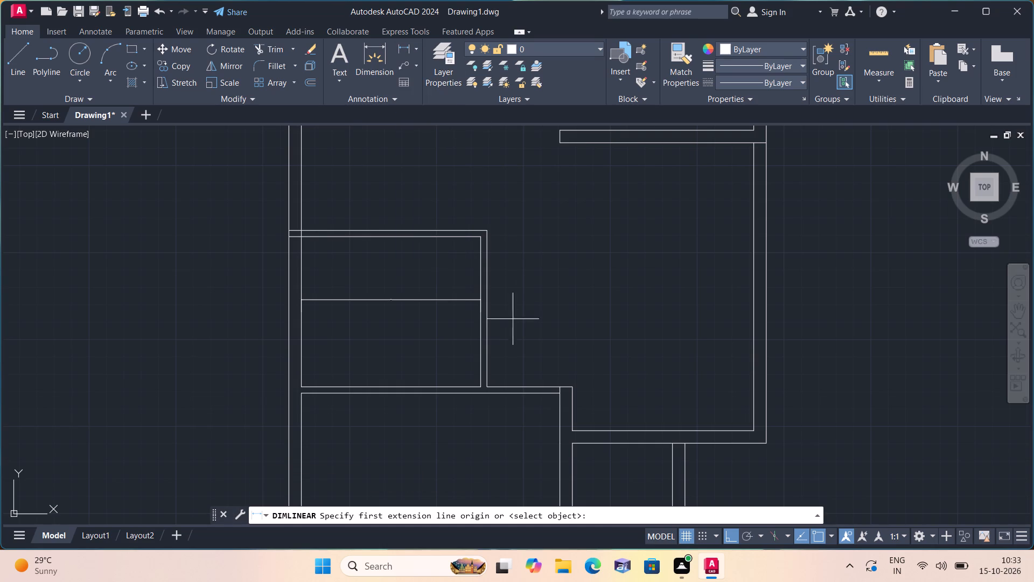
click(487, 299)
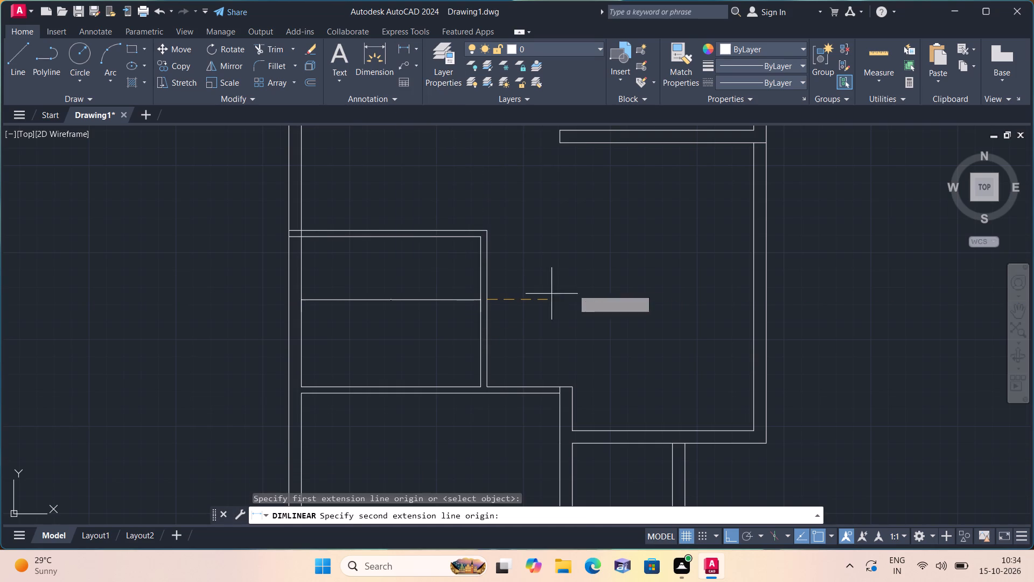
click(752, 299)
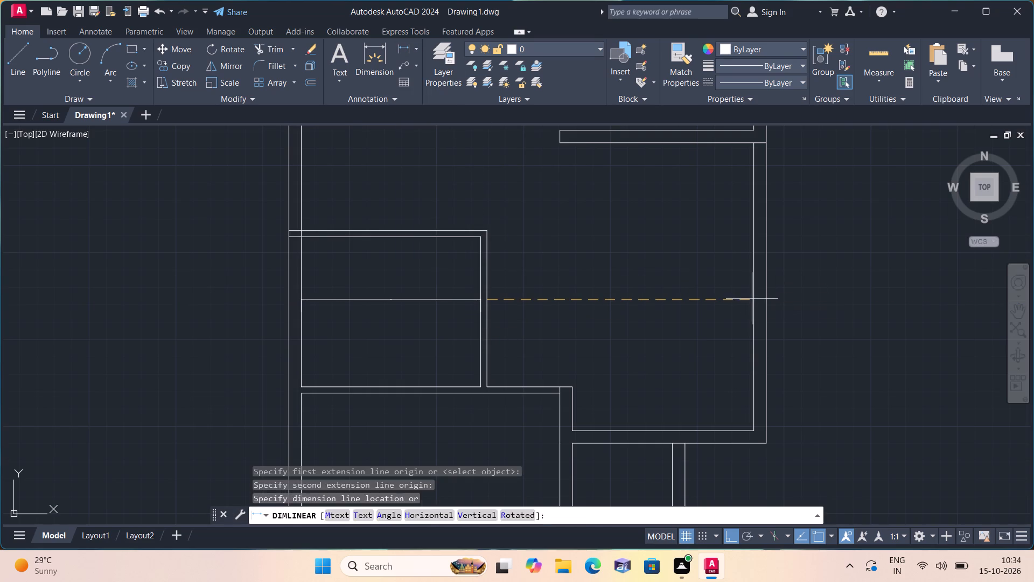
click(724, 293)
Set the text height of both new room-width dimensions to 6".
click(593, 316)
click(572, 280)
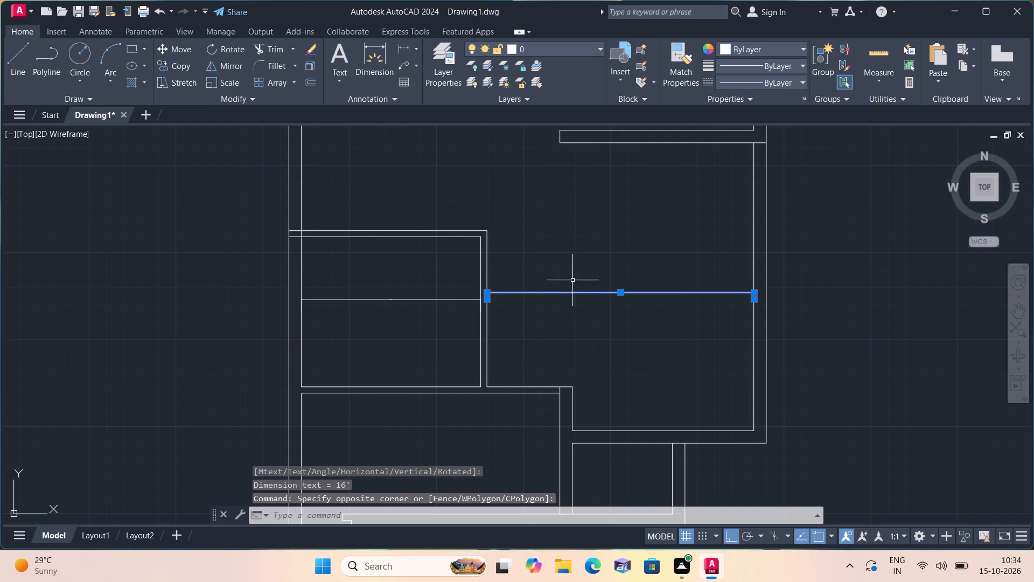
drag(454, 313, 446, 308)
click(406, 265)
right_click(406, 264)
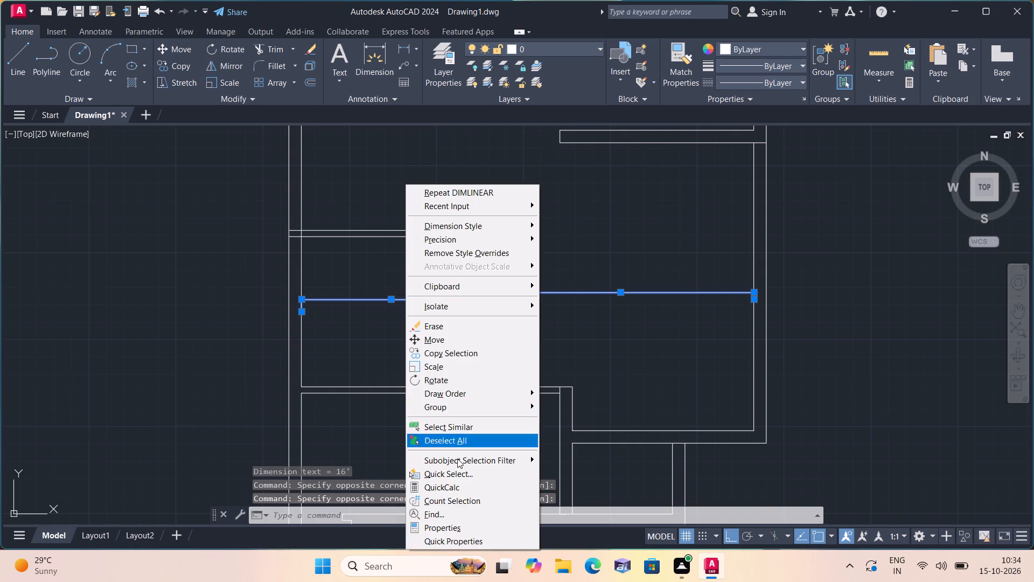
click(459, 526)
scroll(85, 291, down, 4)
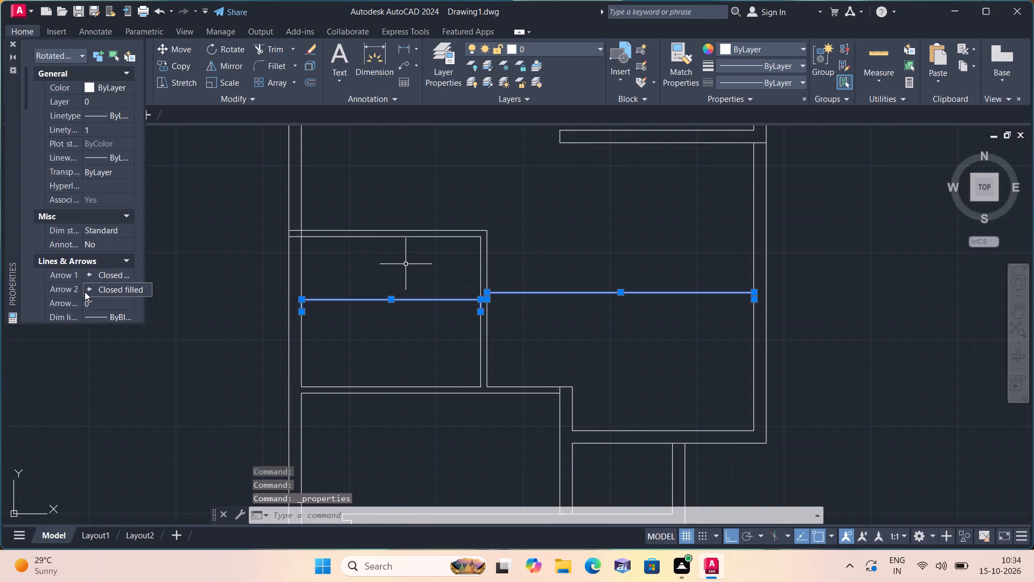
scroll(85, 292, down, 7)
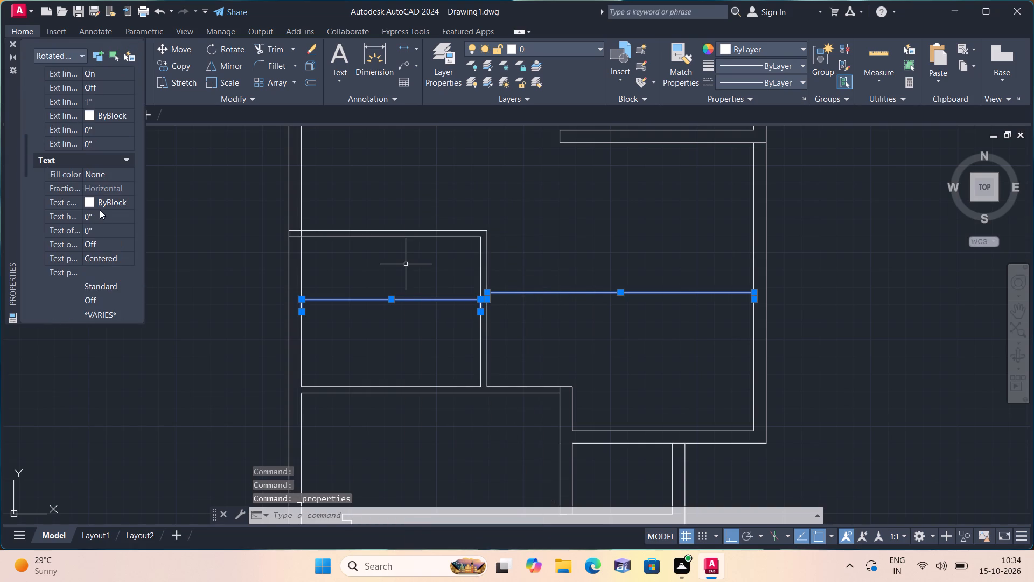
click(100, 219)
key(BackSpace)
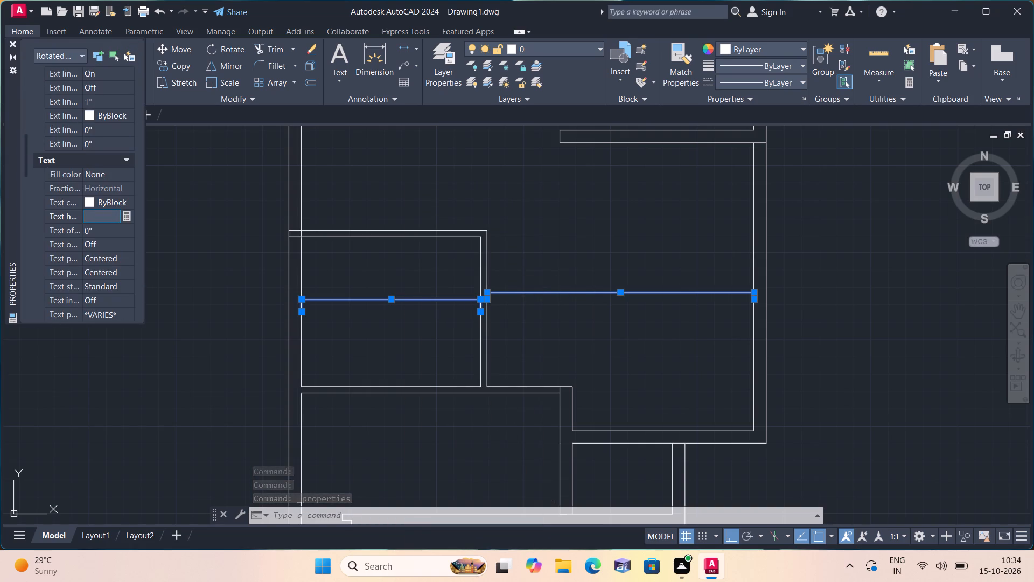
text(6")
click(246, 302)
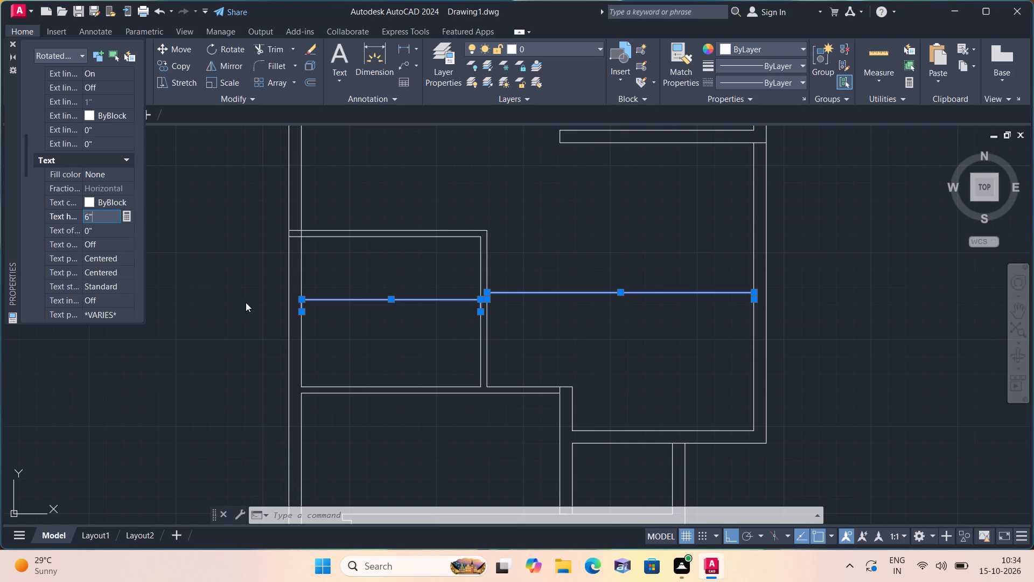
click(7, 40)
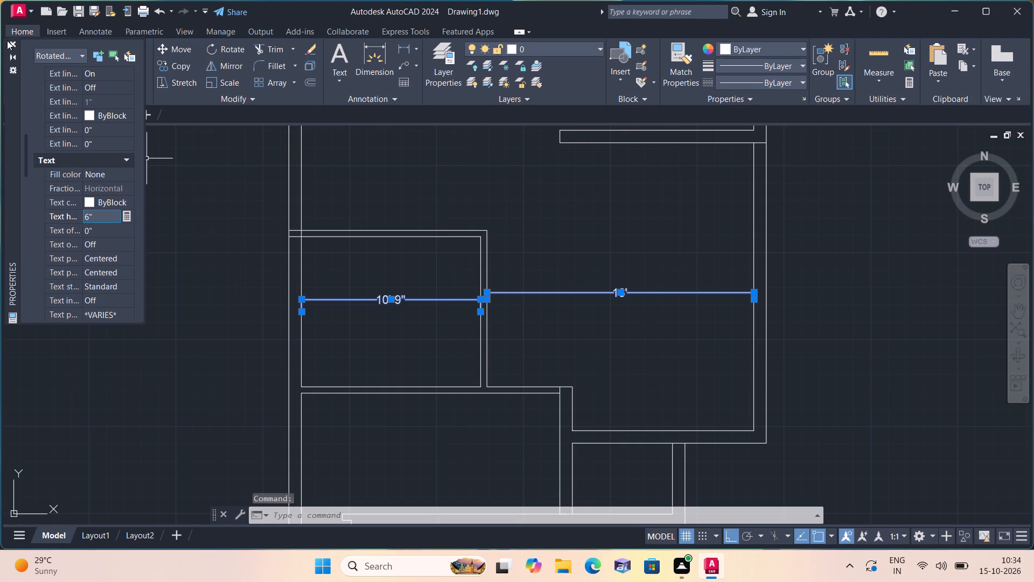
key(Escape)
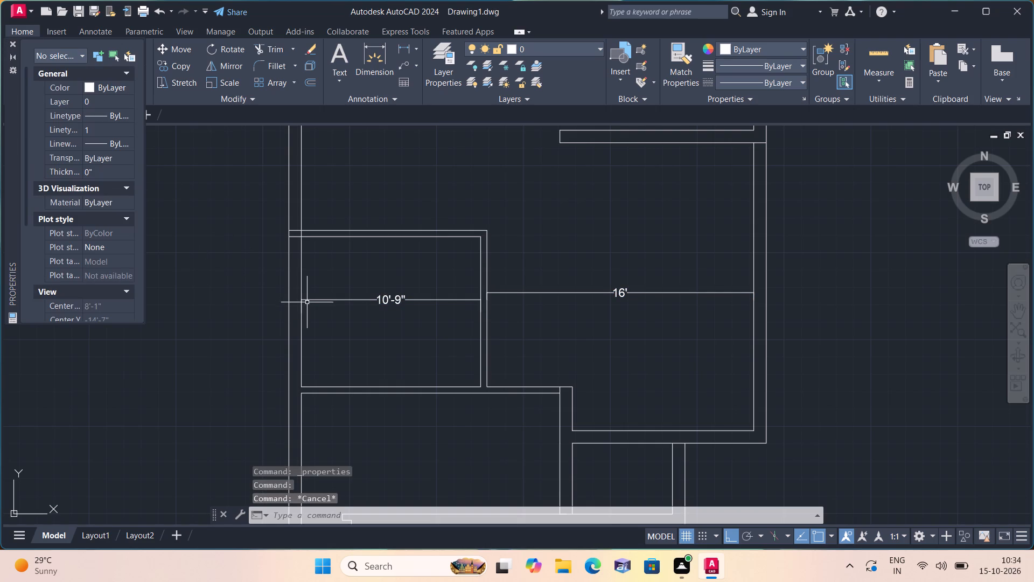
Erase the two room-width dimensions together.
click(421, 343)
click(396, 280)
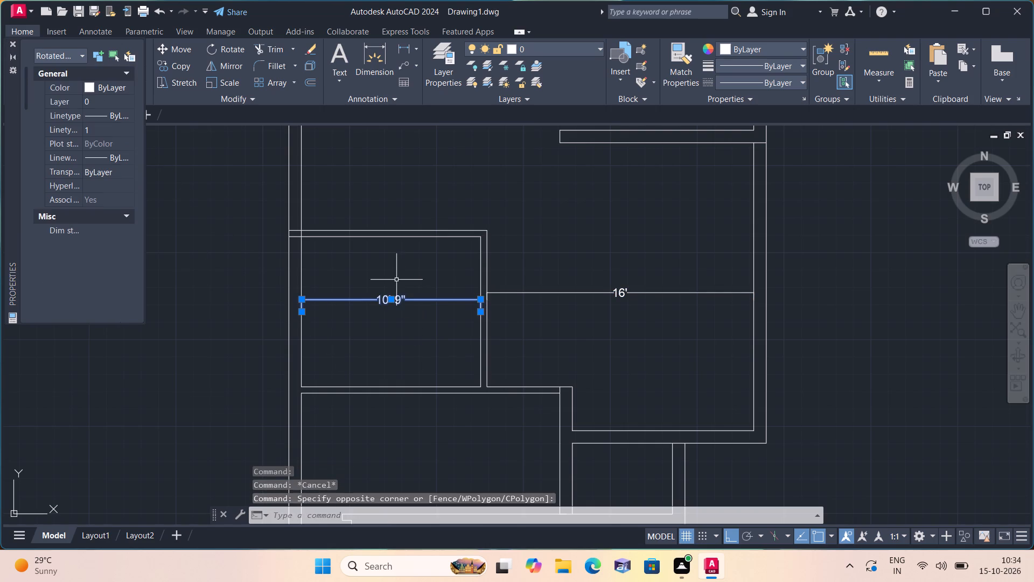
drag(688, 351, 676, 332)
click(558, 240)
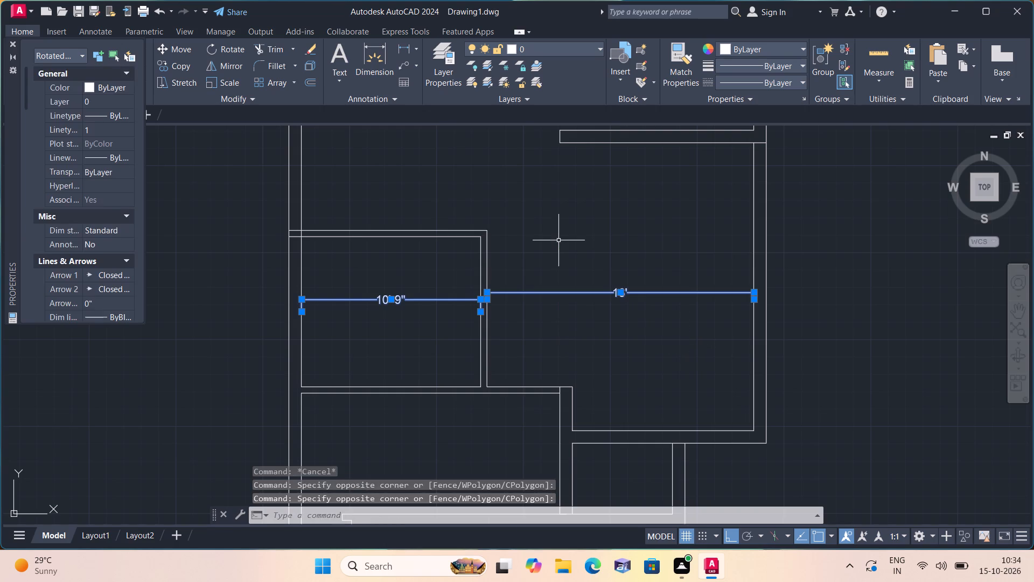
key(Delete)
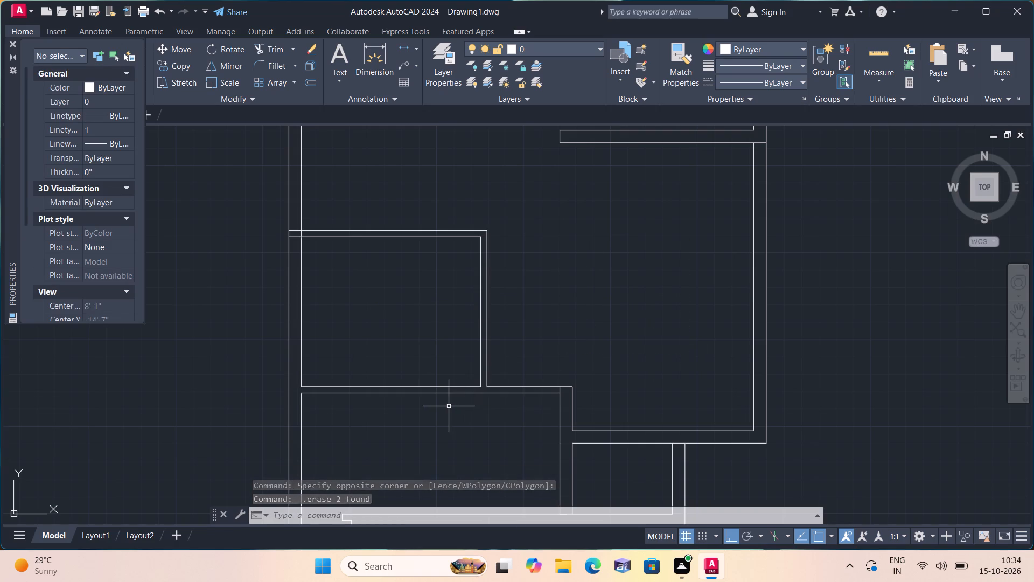
Erase the four vertical lines forming the 9" wall between the lower room and the small space beside it.
middle_drag(450, 407, 526, 329)
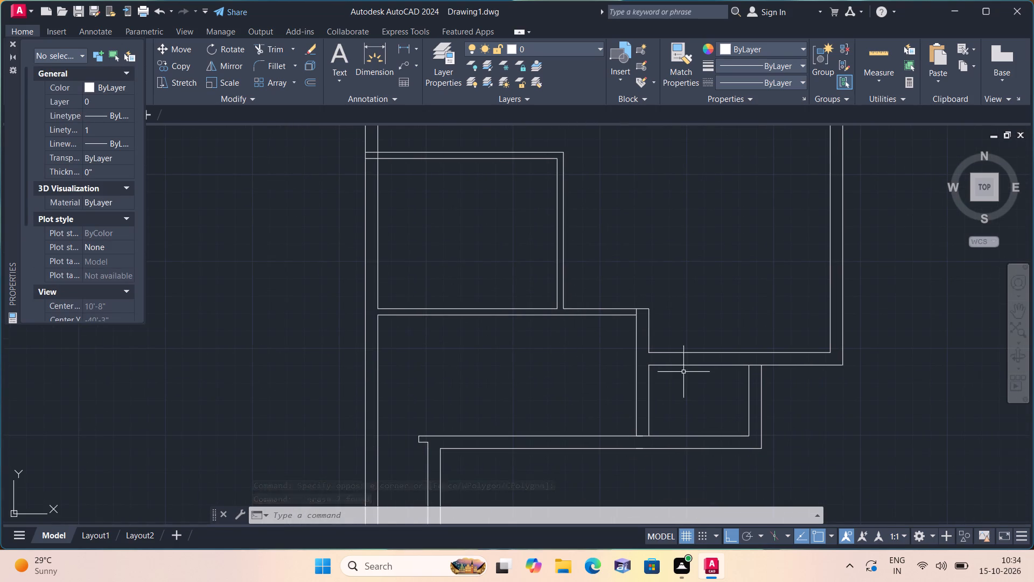
click(676, 411)
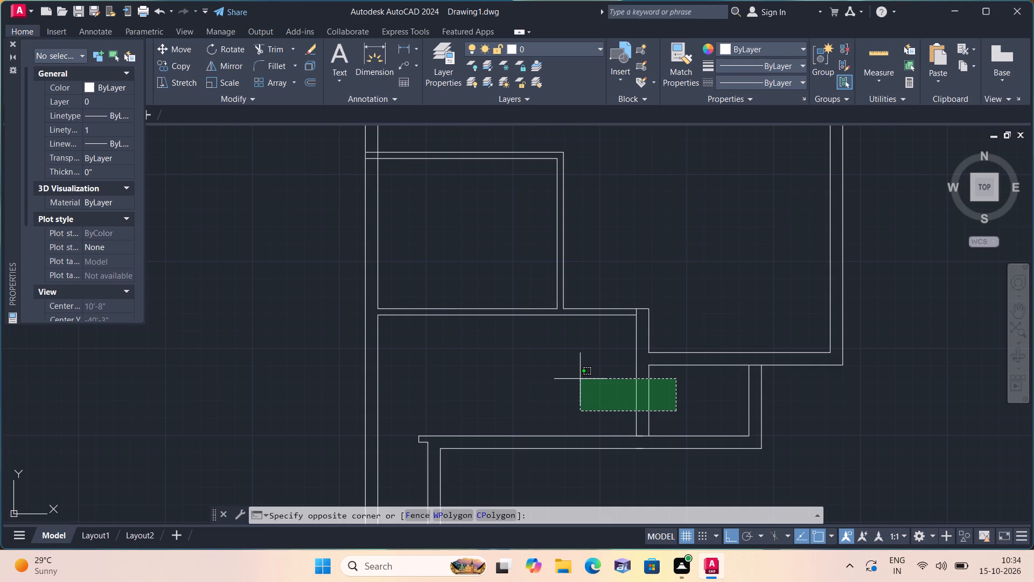
click(580, 379)
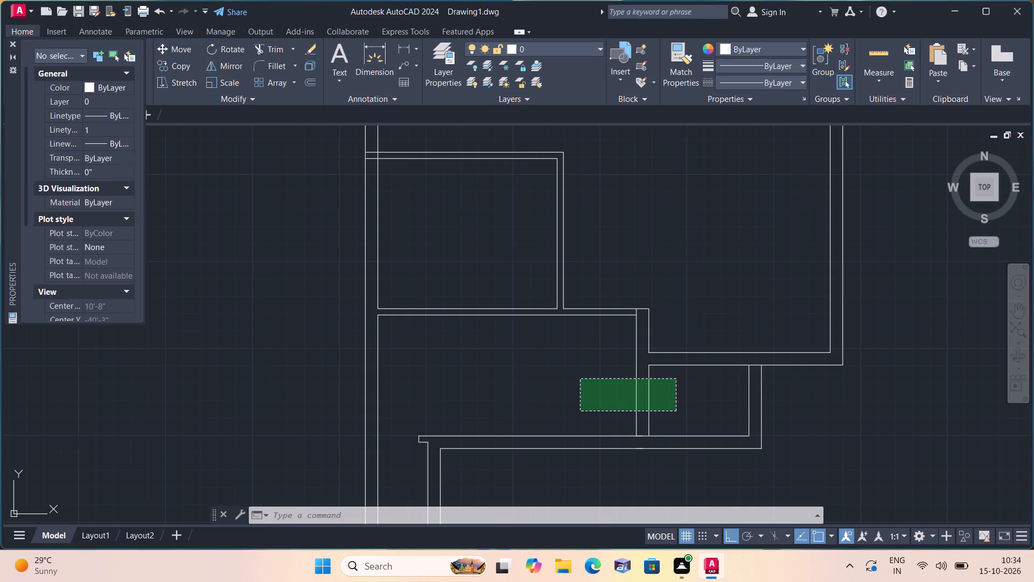
scroll(621, 324, up, 1)
click(690, 334)
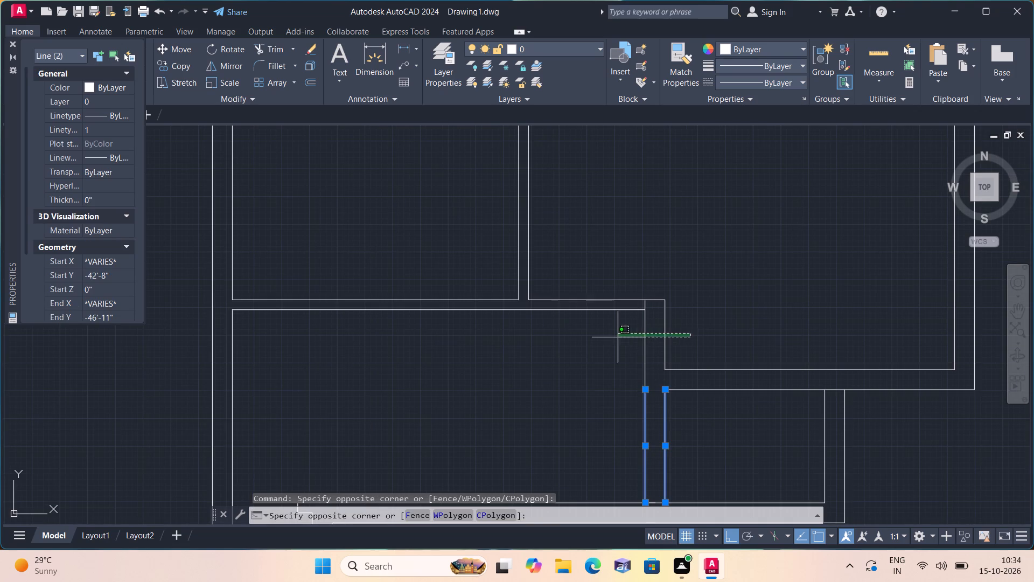
click(613, 337)
key(Delete)
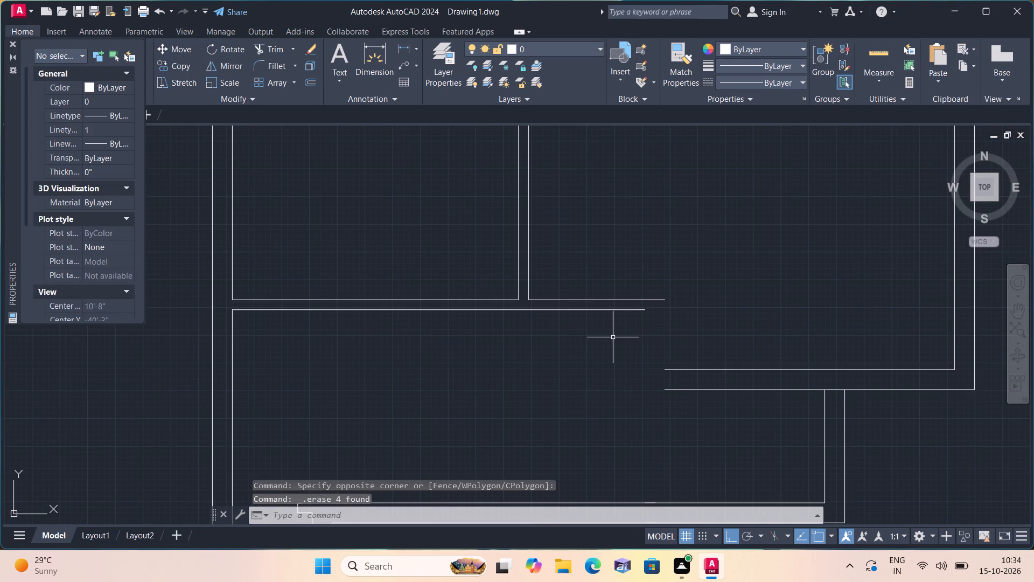
click(15, 40)
Erase the four lines forming the far end of the lower horizontal wall and its short vertical return below the large room.
scroll(151, 141, down, 2)
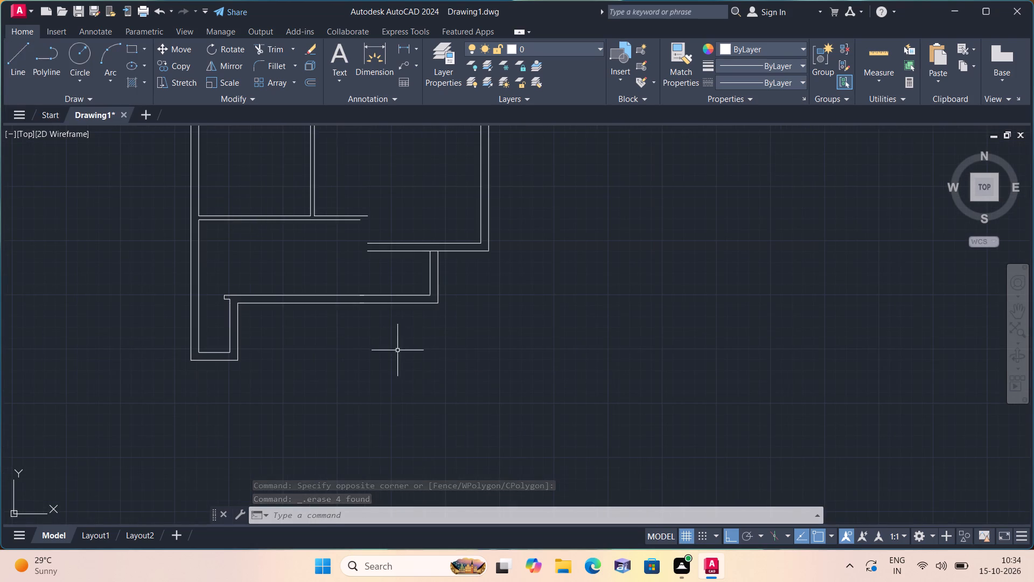
scroll(316, 277, up, 1)
middle_drag(316, 276, 522, 325)
drag(783, 405, 771, 393)
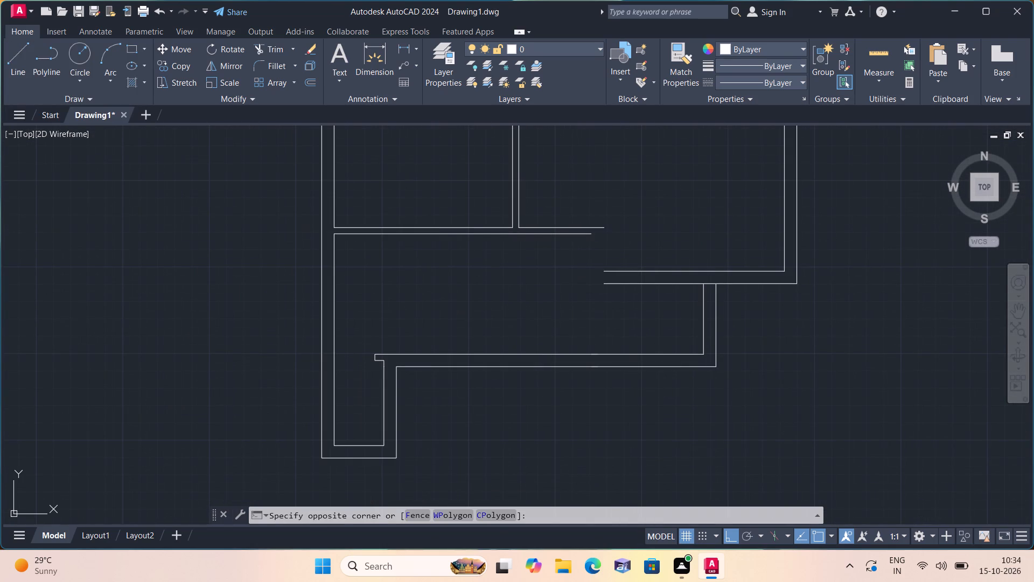
click(696, 321)
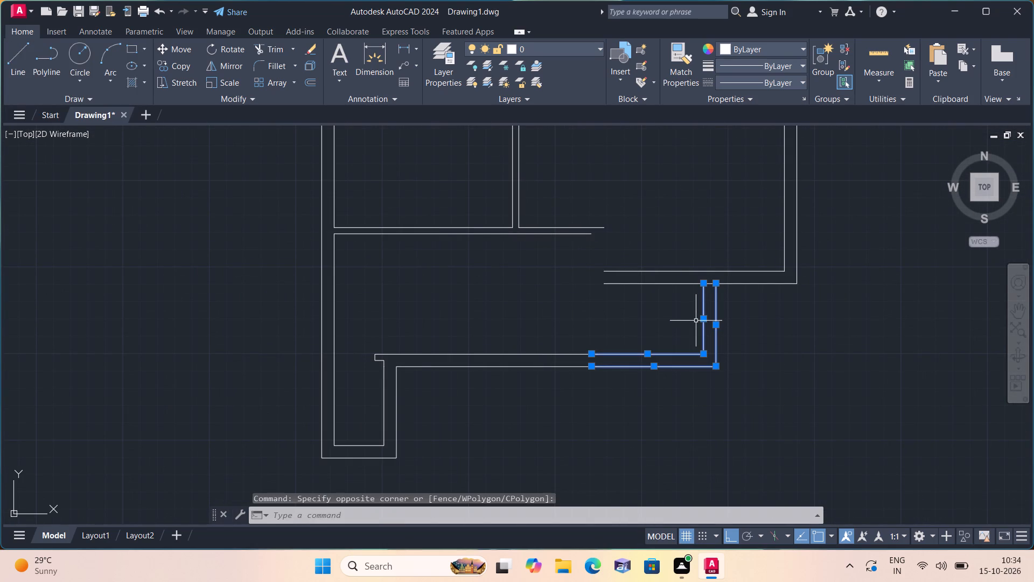
key(Delete)
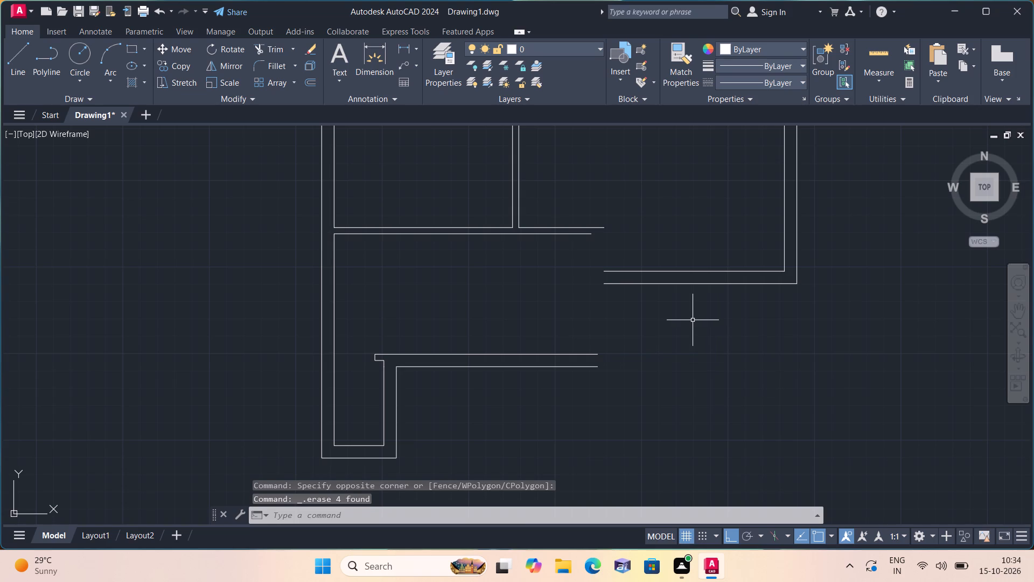
Extend the vertical partition's outer face down through the lower room to the outer line of the lower horizontal wall.
middle_drag(436, 286, 561, 315)
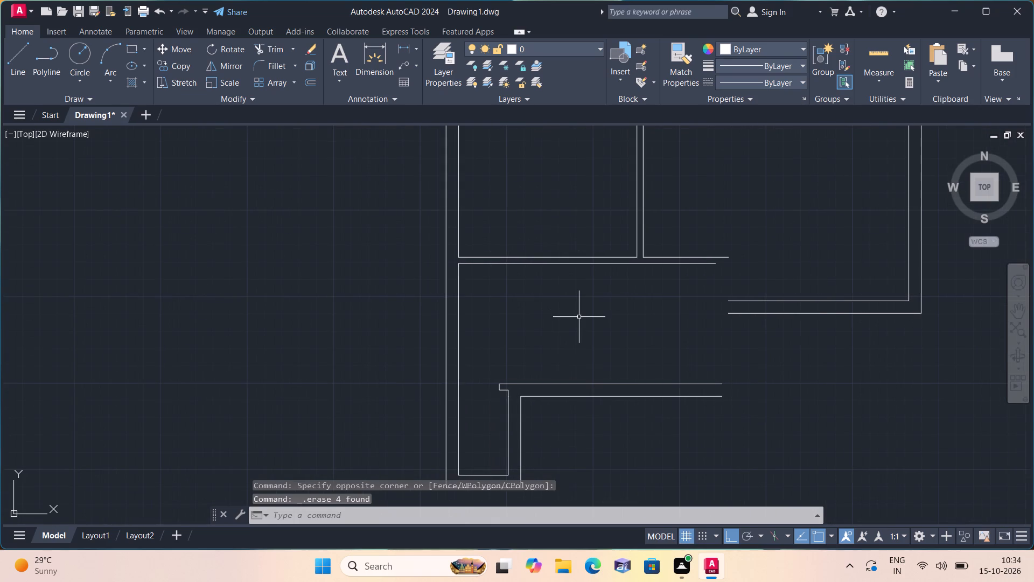
text(off)
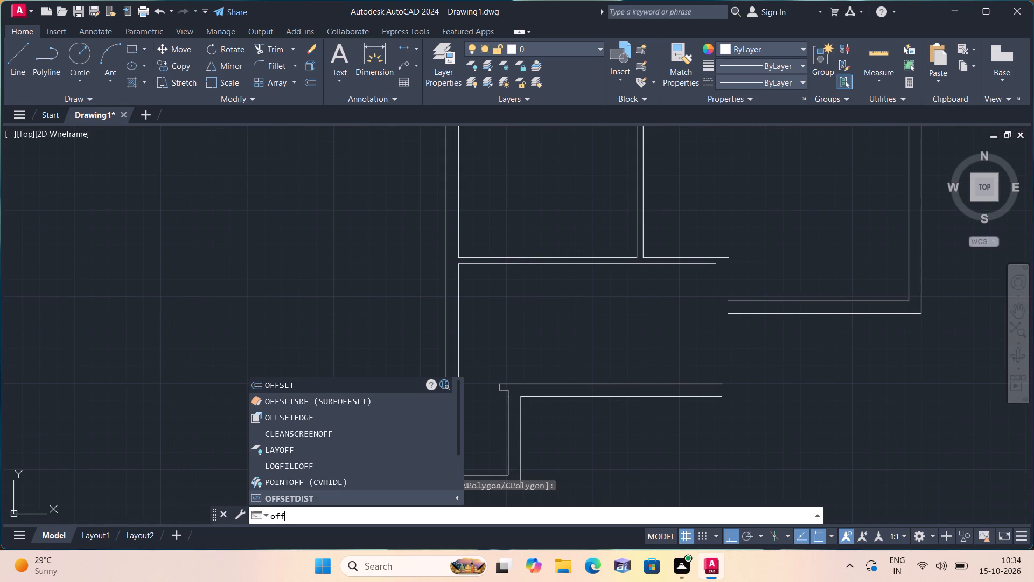
key(Escape)
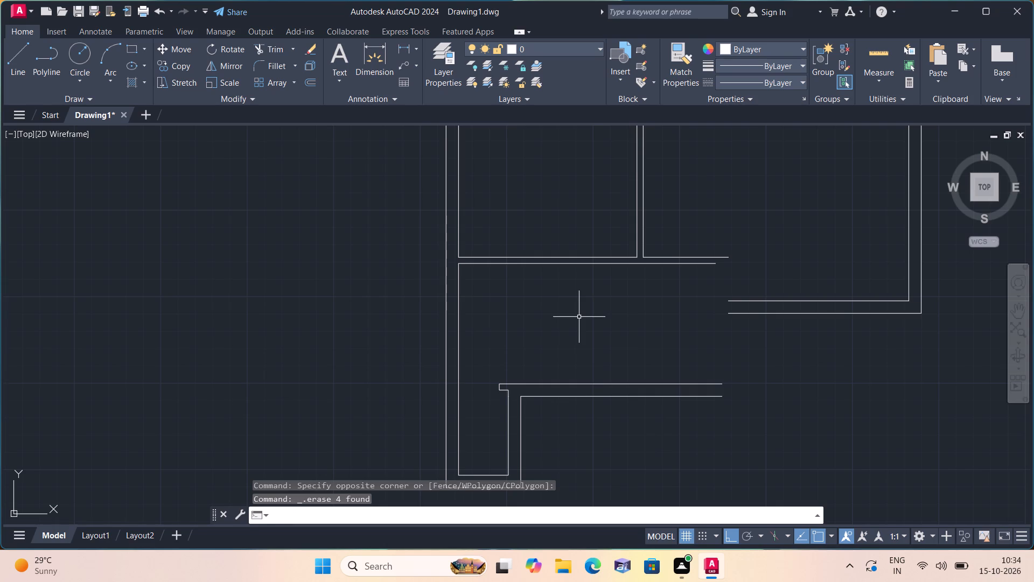
text(exte)
key(space)
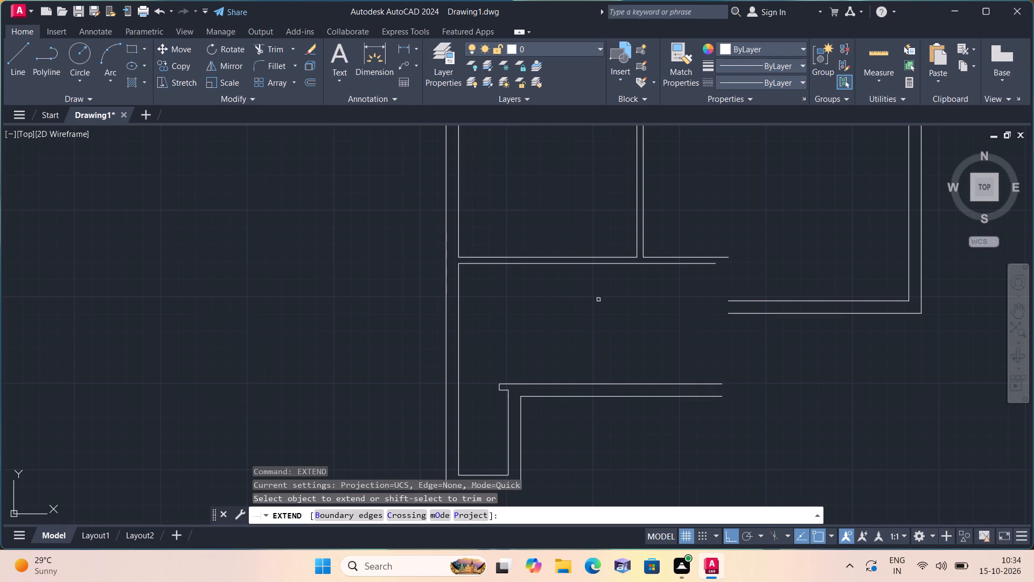
click(643, 251)
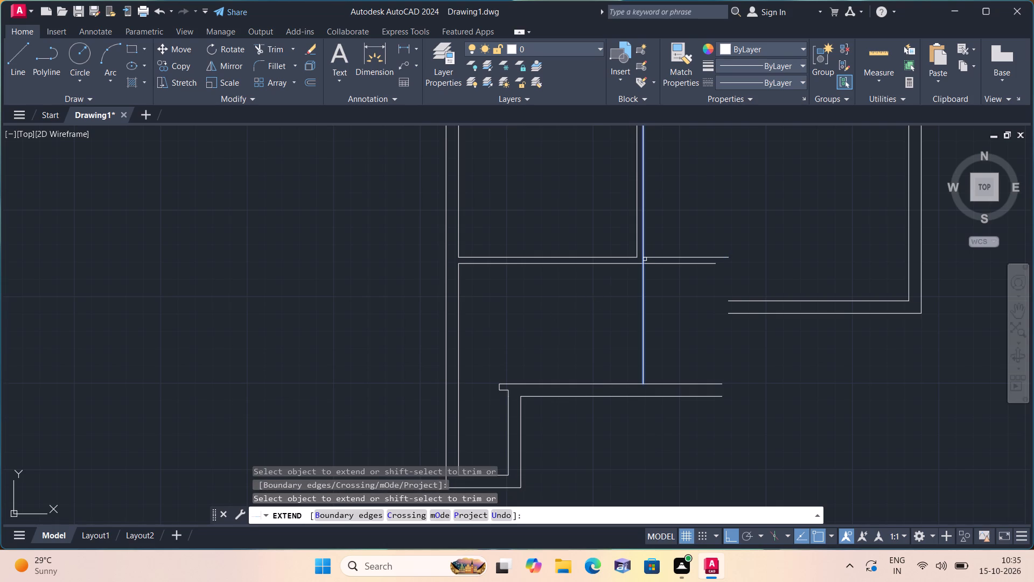
click(645, 259)
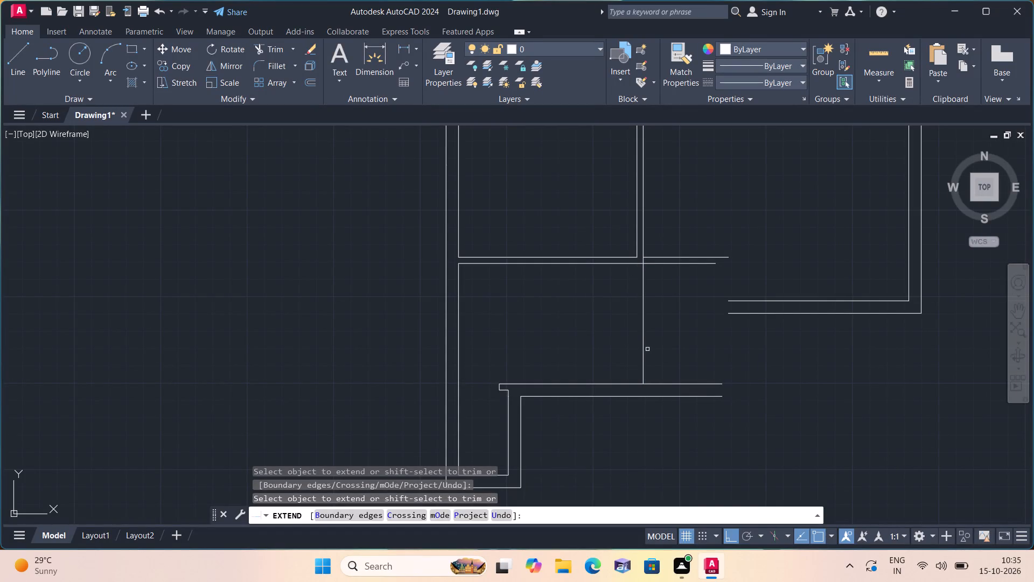
click(644, 363)
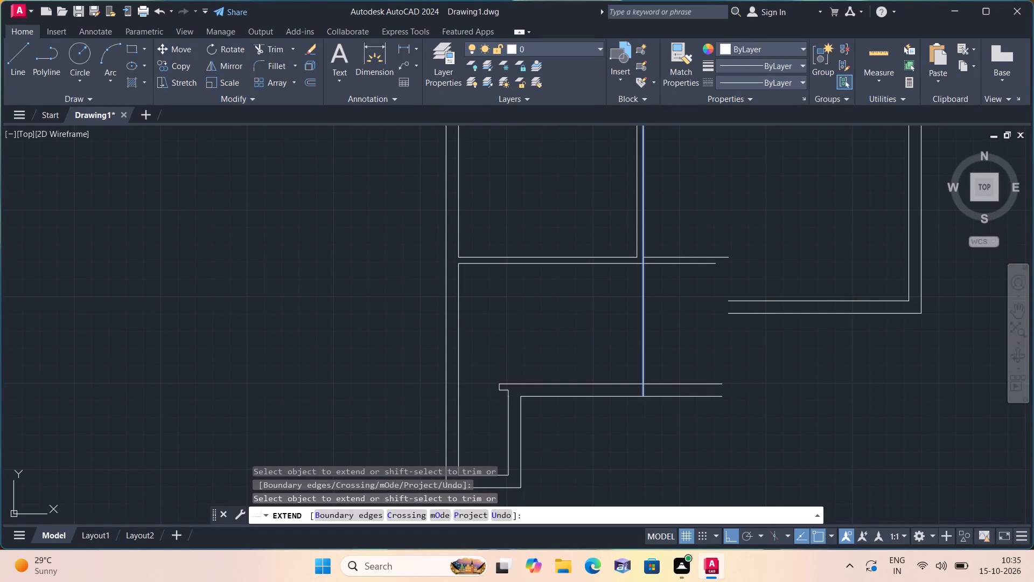
key(space)
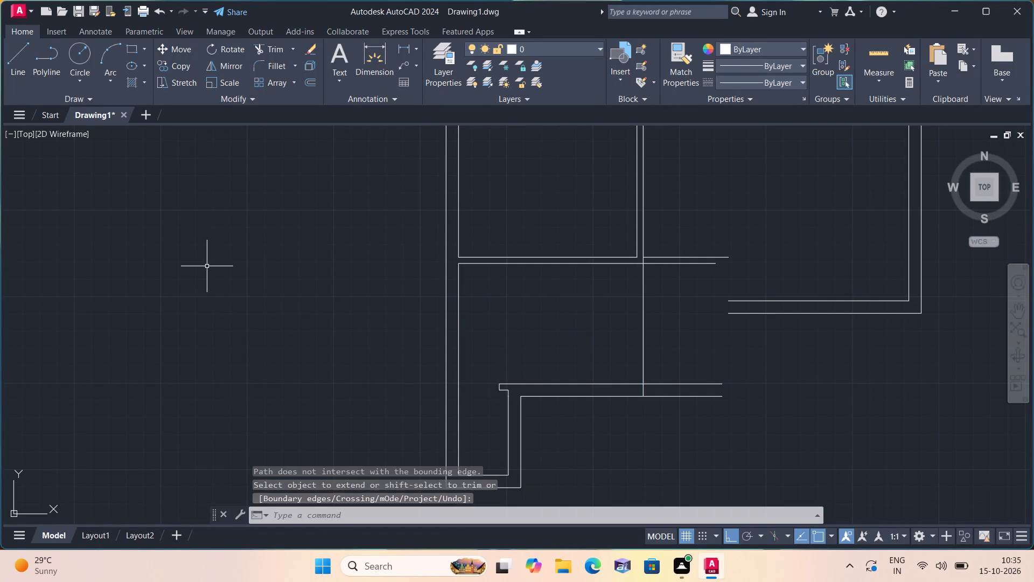
Offset the extended vertical line 9" toward the inside of the lower room to form the wall's inner face.
text(off)
key(space)
text(9")
key(space)
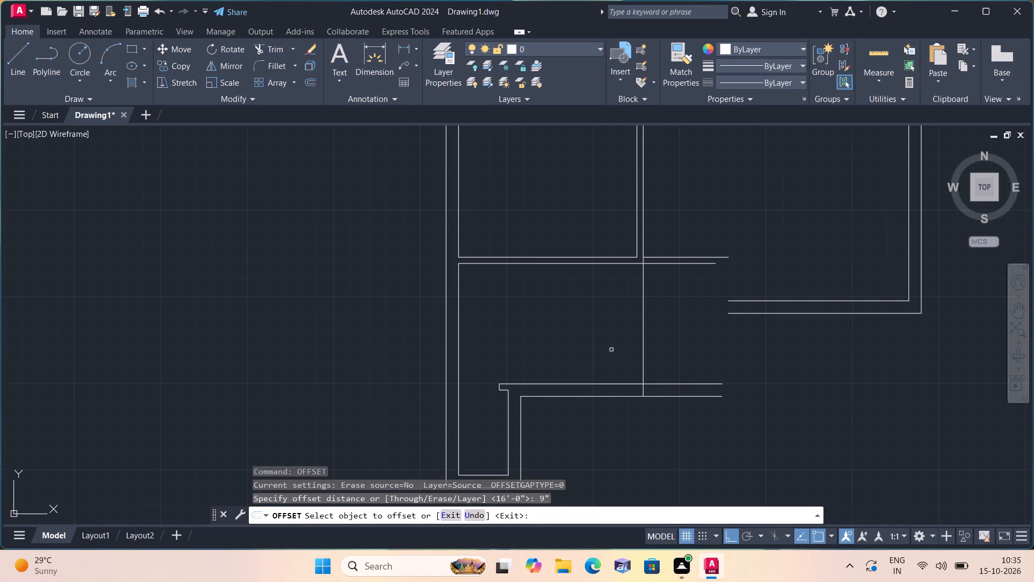
click(644, 374)
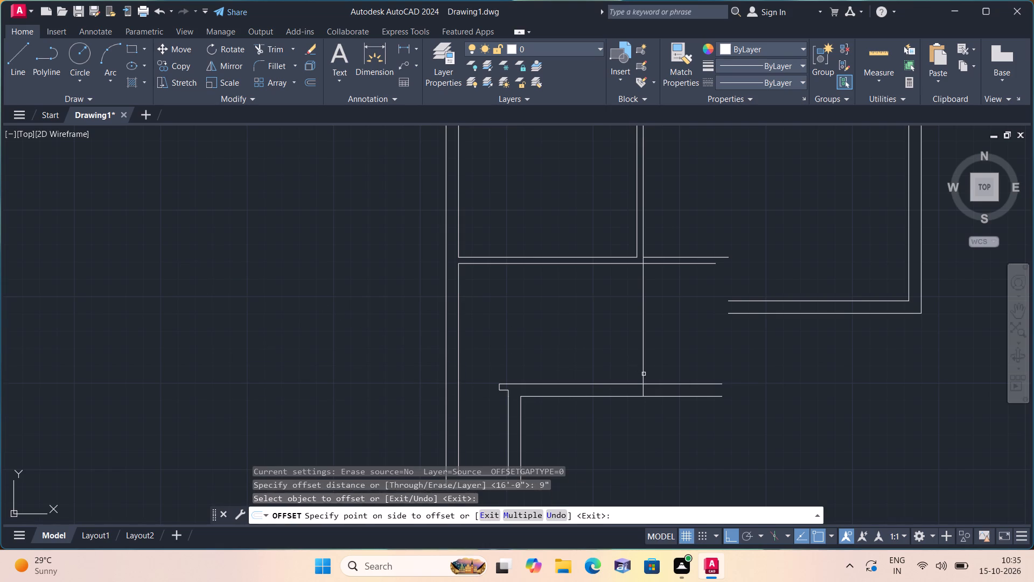
click(589, 356)
key(space)
Trim the new inner wall face back to the underside of the horizontal partition, removing the portion above and within it.
text(trim)
key(space)
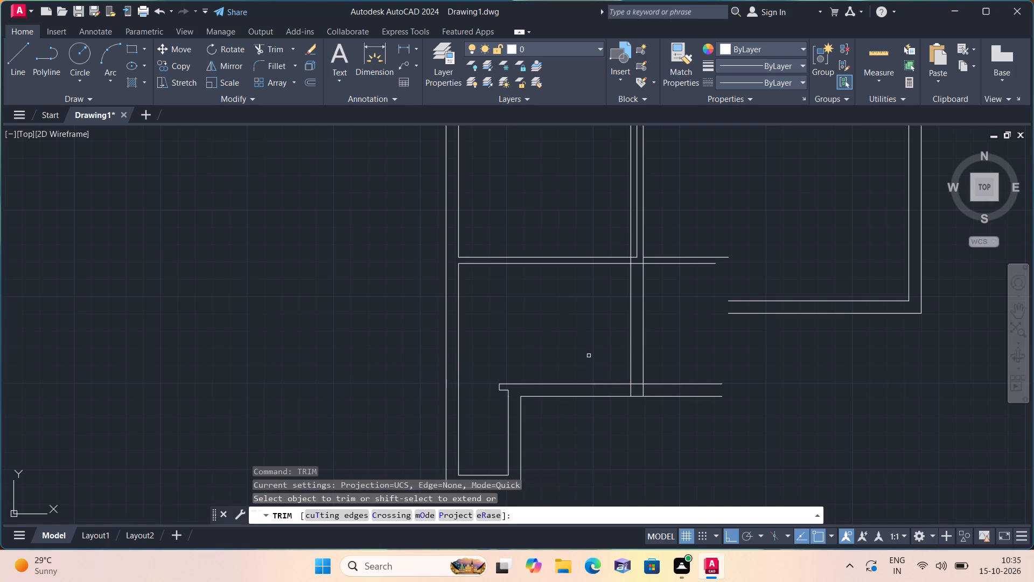
scroll(589, 356, down, 2)
scroll(605, 329, up, 3)
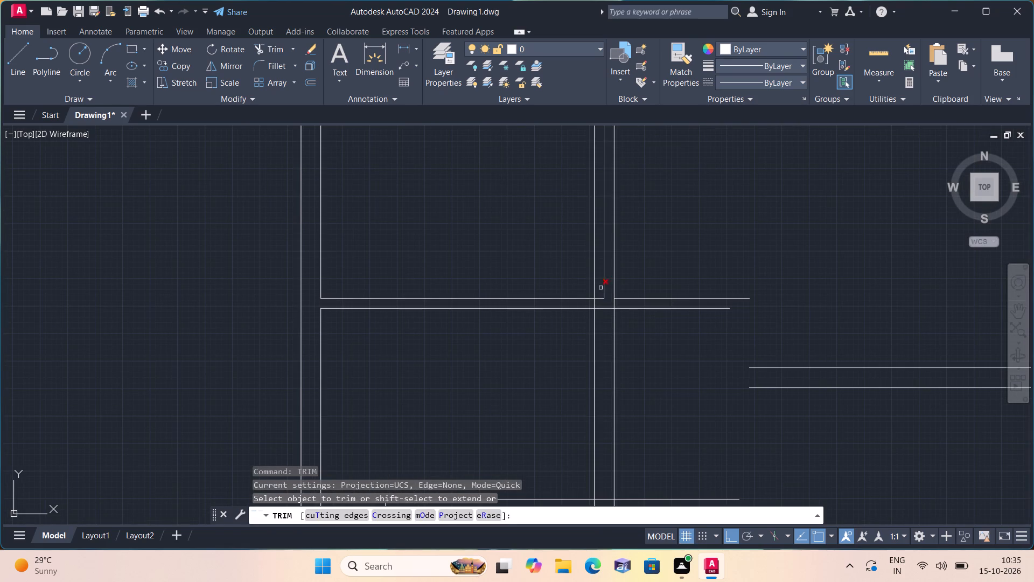
click(593, 281)
scroll(527, 213, down, 2)
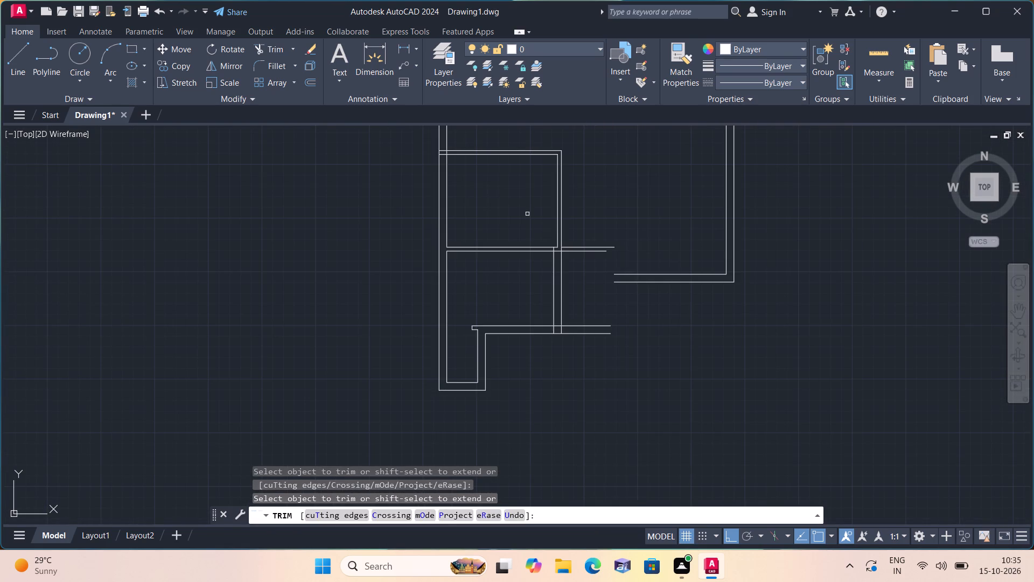
scroll(560, 250, up, 2)
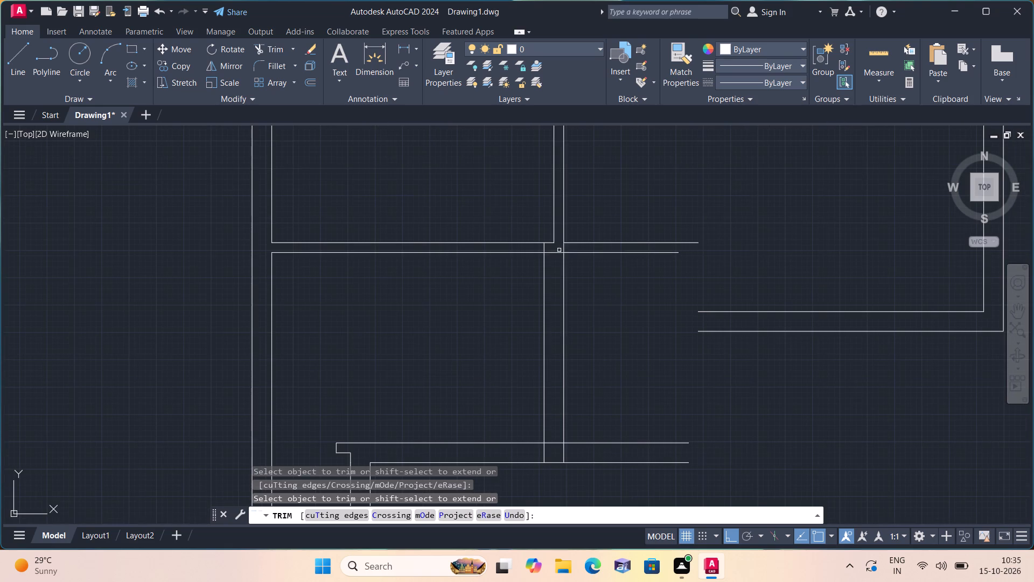
scroll(549, 250, up, 3)
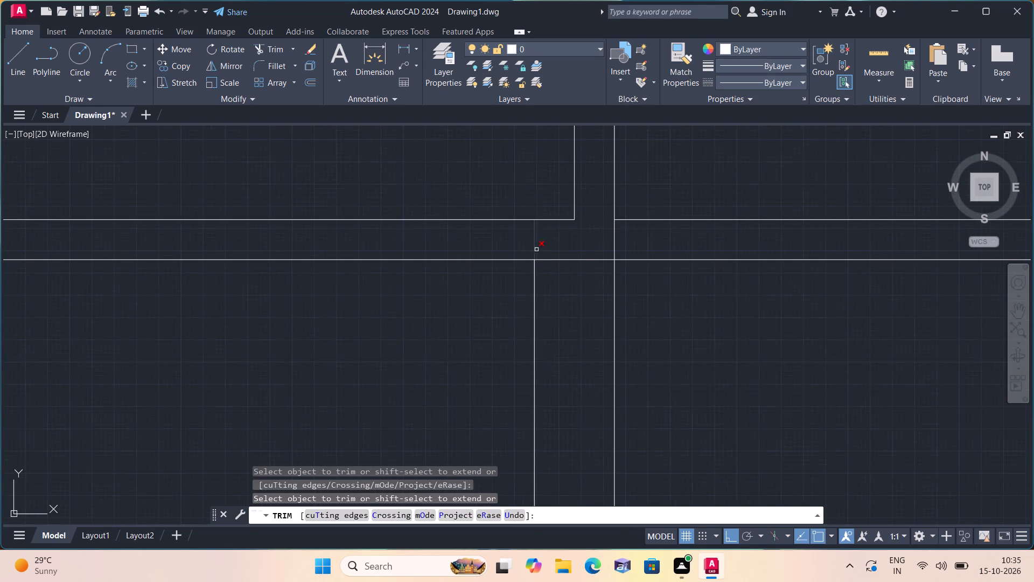
click(534, 241)
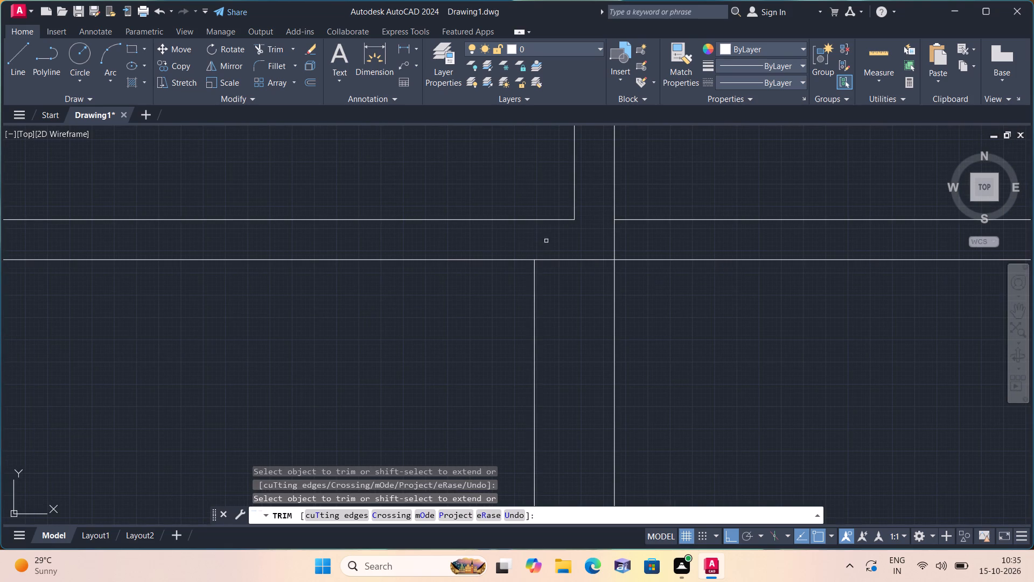
Trim both horizontal partition lines that project beyond the vertical wall's outer face toward the large room.
scroll(666, 227, down, 3)
drag(733, 211, 728, 307)
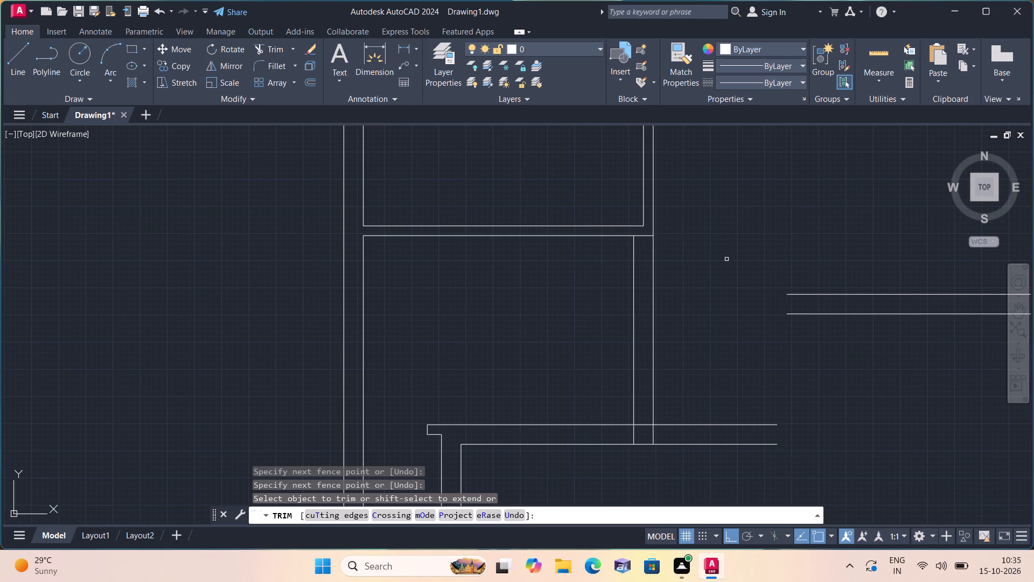
key(space)
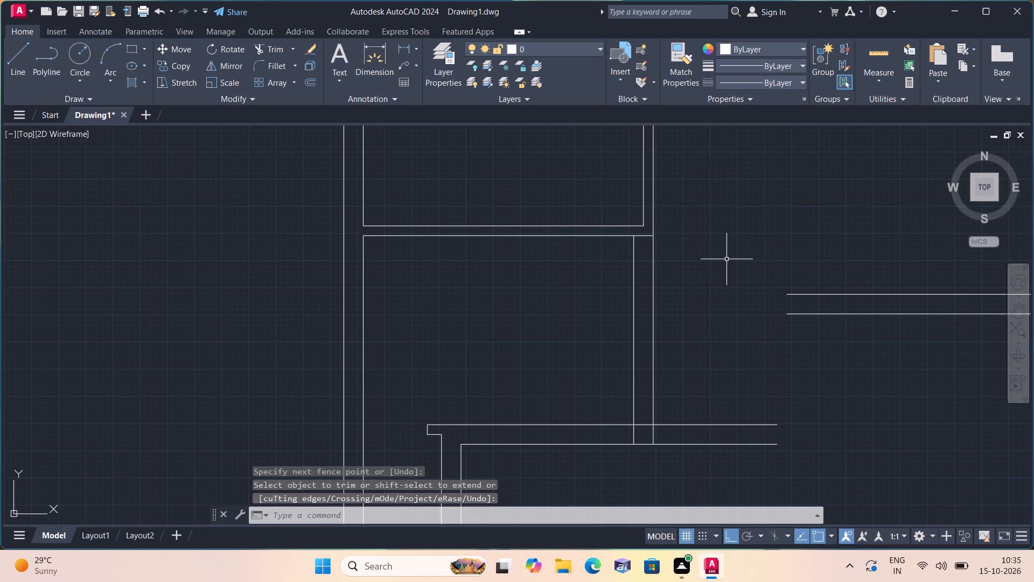
Offset the 9" wall's inner face 7' into the lower room to set the next partition's face.
text(off)
key(space)
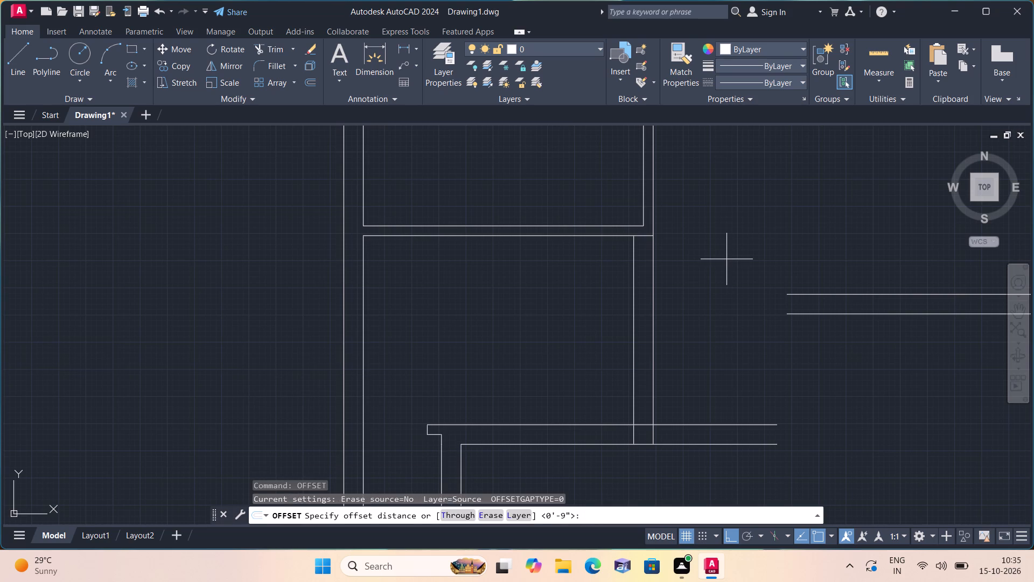
text(7')
key(space)
click(634, 313)
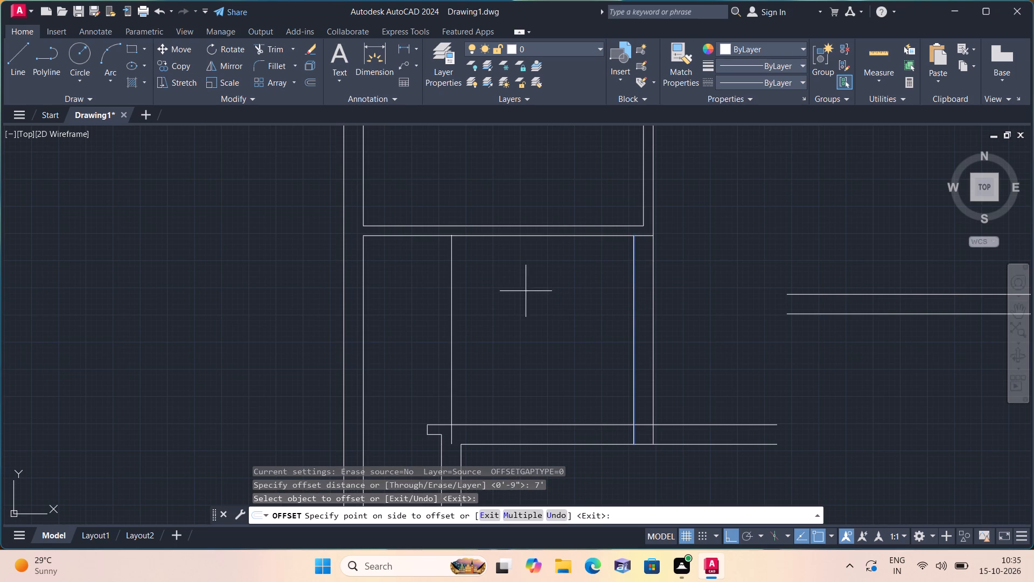
click(443, 305)
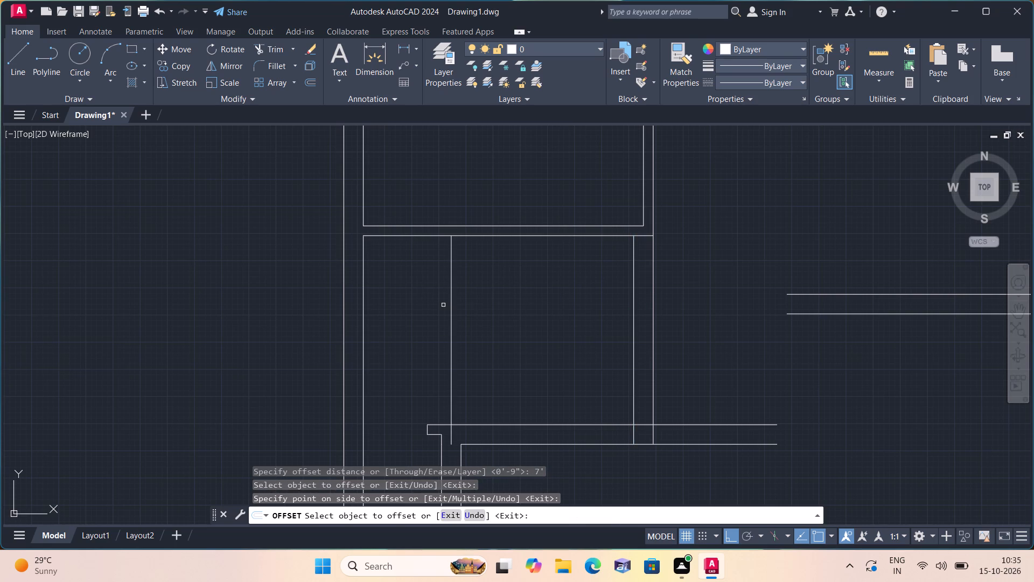
key(space)
Offset the new partition face 4.5" away from the 9" wall to give the partition its thickness.
key(space)
text(4.5")
key(space)
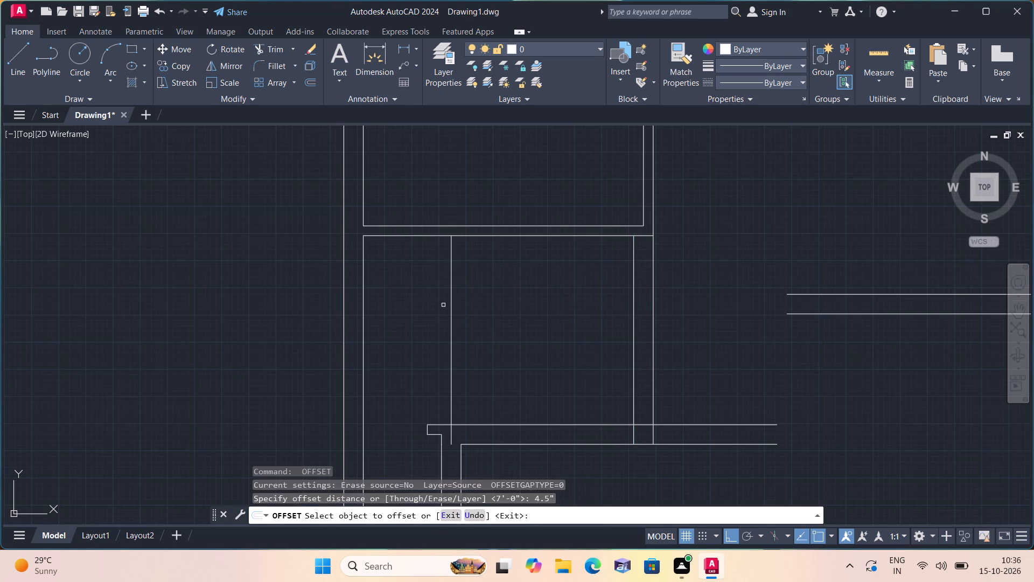
click(452, 310)
click(430, 297)
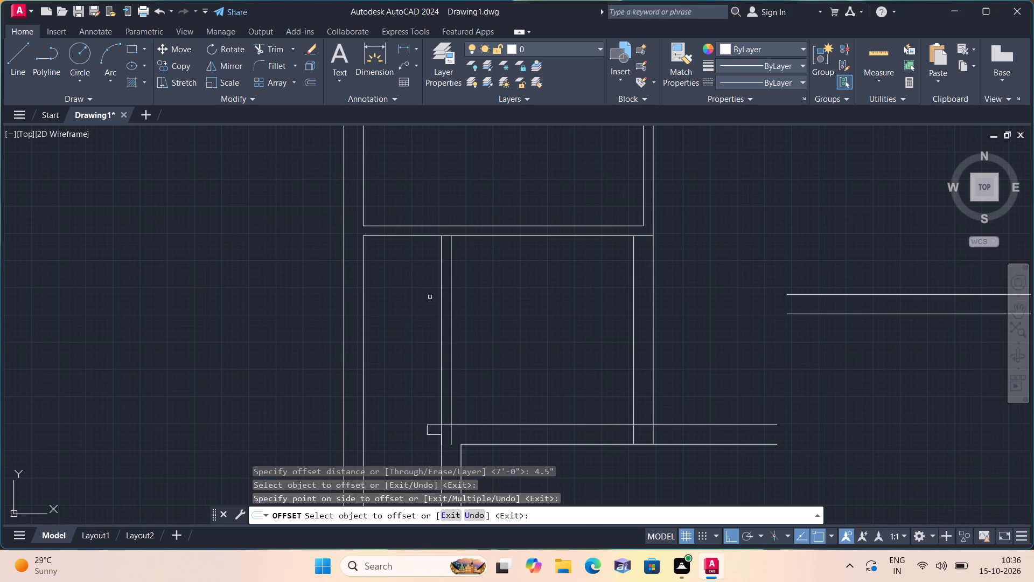
key(space)
Trim both faces of the 4.5" partition where they run past the upper line of the lower horizontal wall.
text(trim)
key(space)
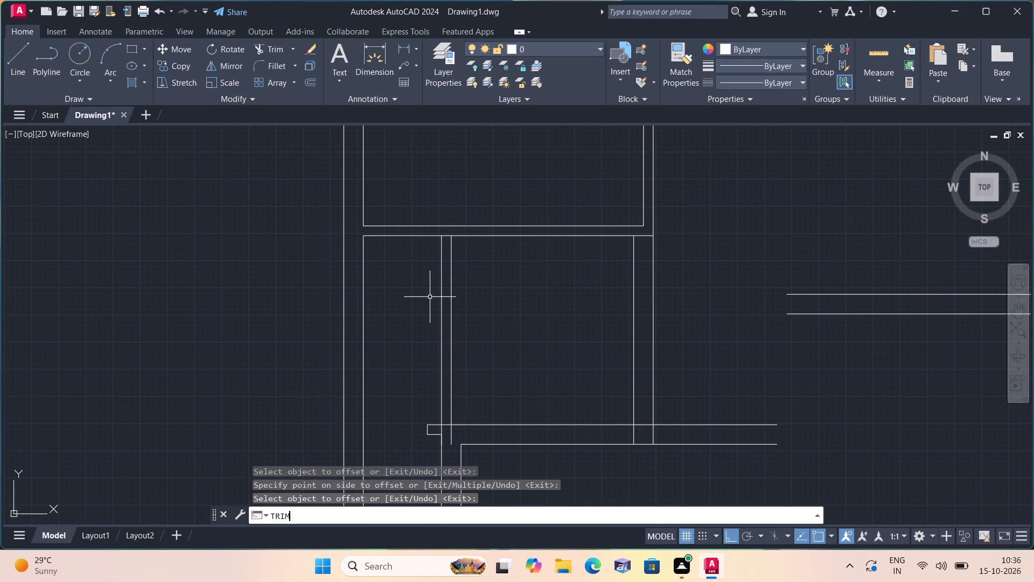
scroll(429, 391, up, 1)
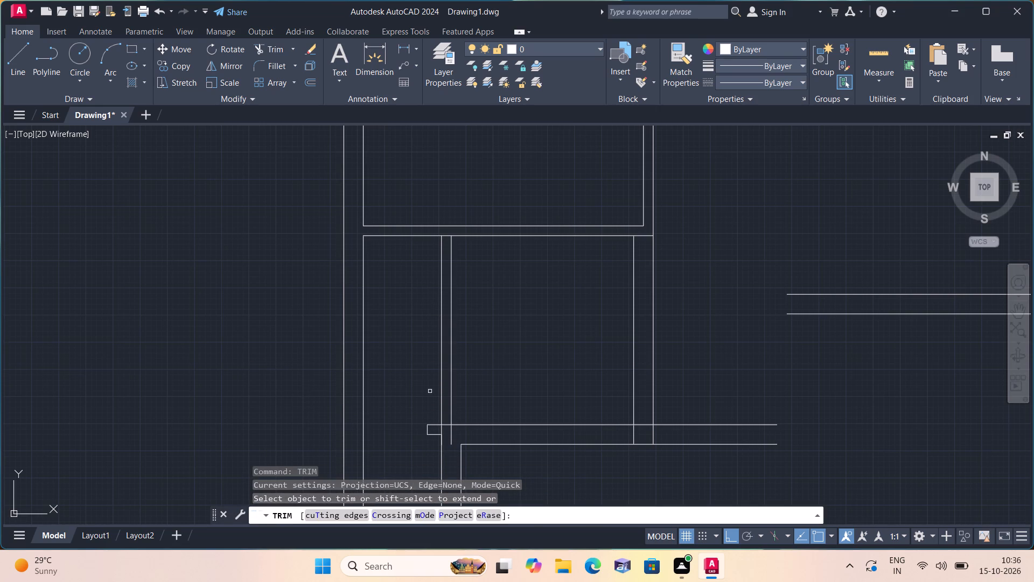
middle_drag(396, 390, 370, 331)
scroll(401, 412, up, 2)
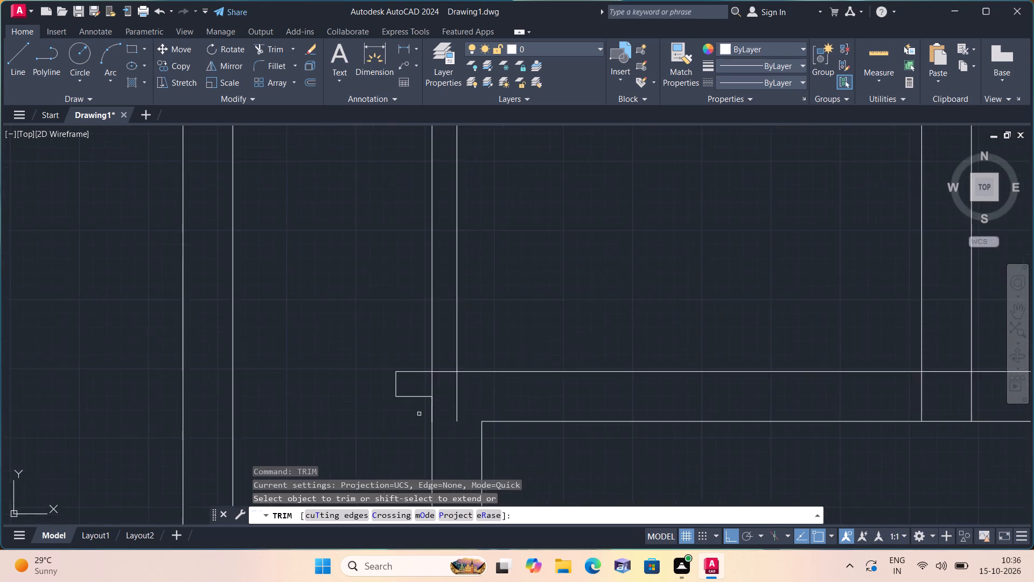
click(435, 406)
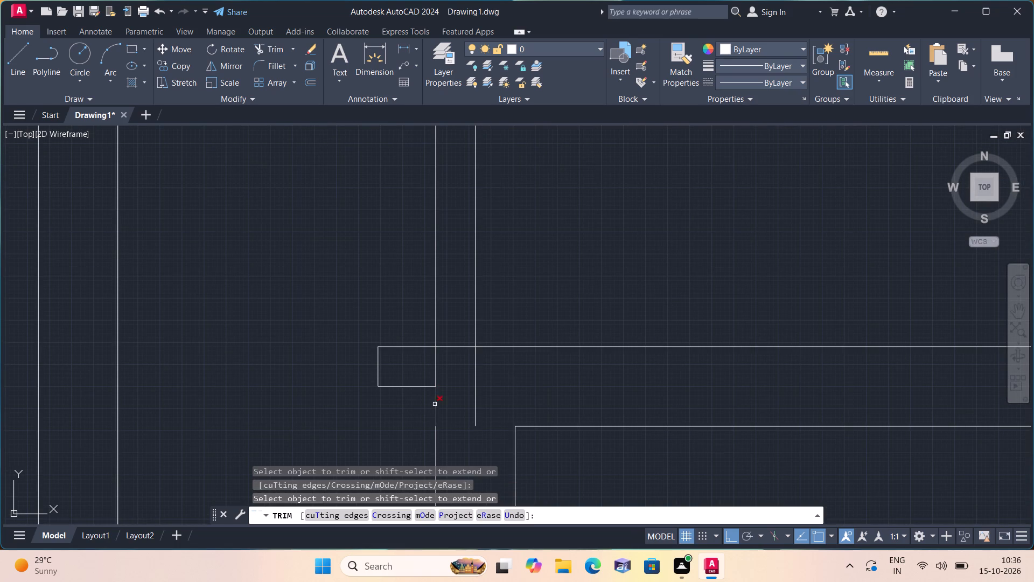
click(437, 379)
click(476, 380)
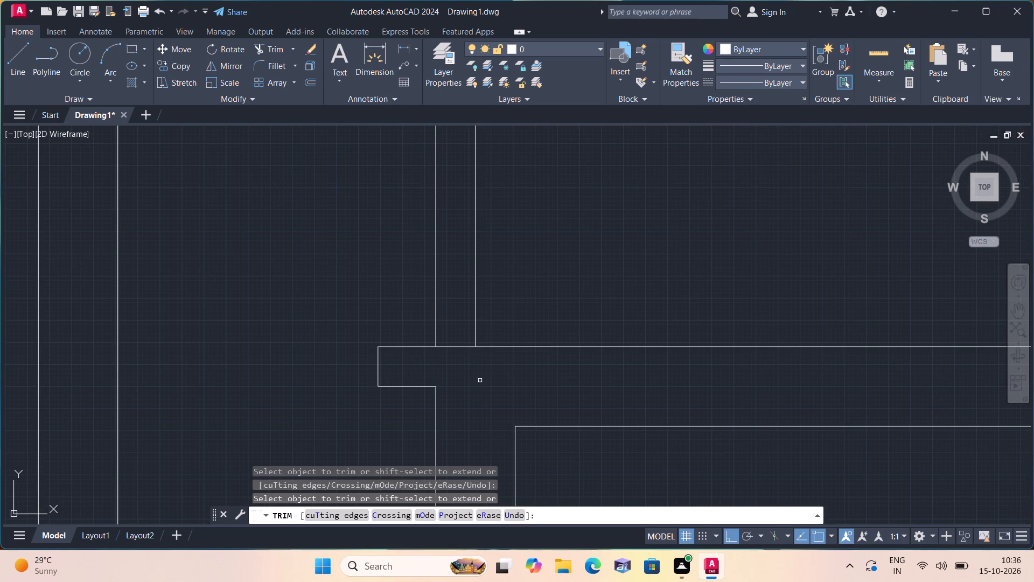
scroll(473, 379, down, 1)
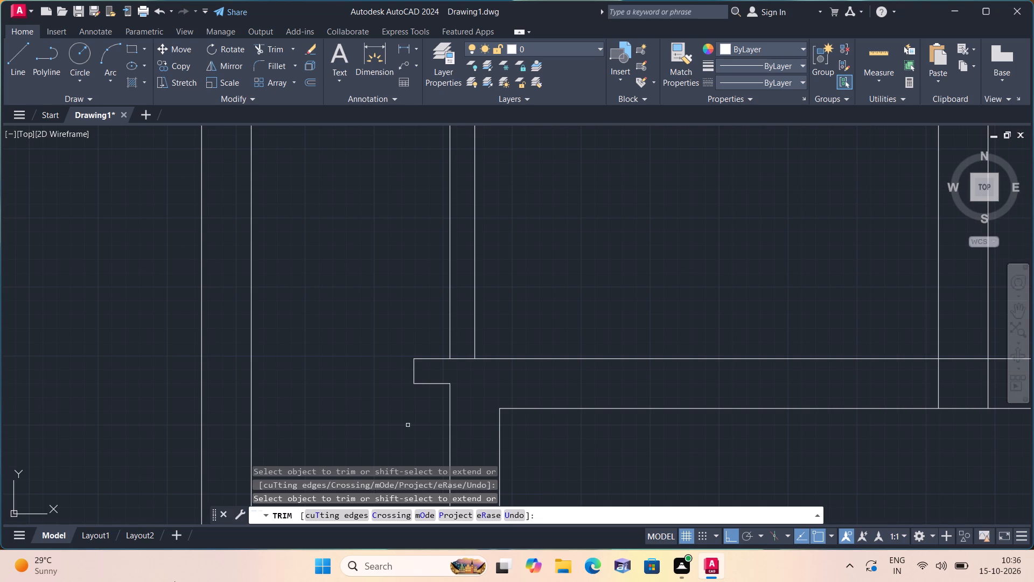
scroll(174, 581, down, 3)
scroll(141, 460, down, 1)
scroll(289, 375, down, 2)
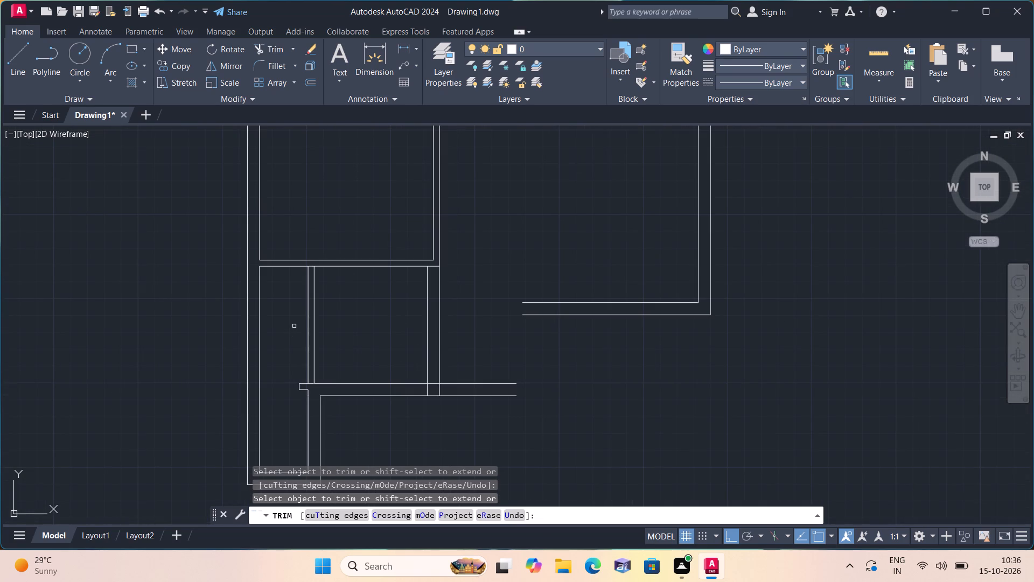
Offset the outer face of the 7' room's 9" vertical wall 6' outward, away from that room.
middle_drag(368, 310, 368, 309)
middle_drag(368, 309, 474, 322)
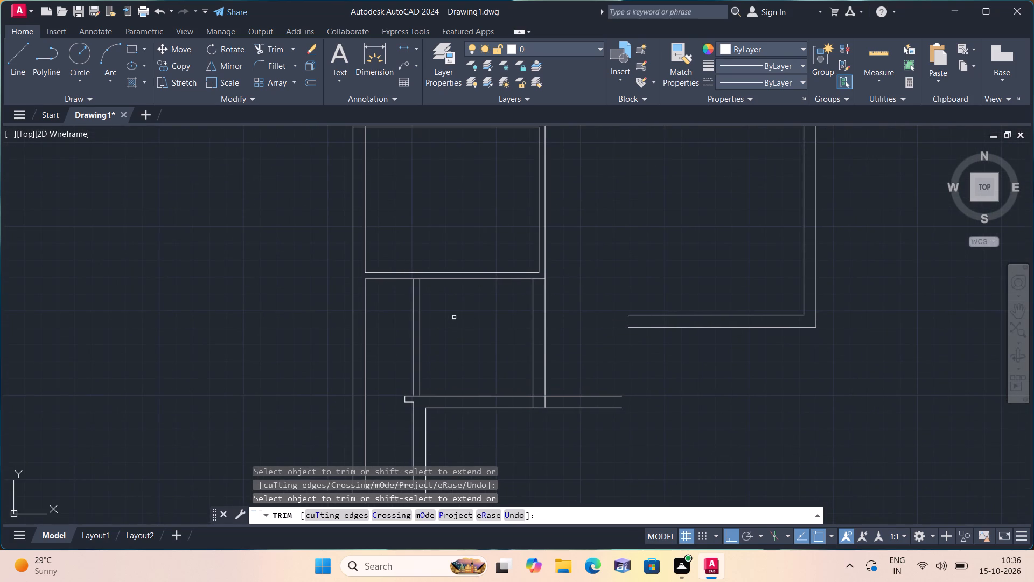
key(space)
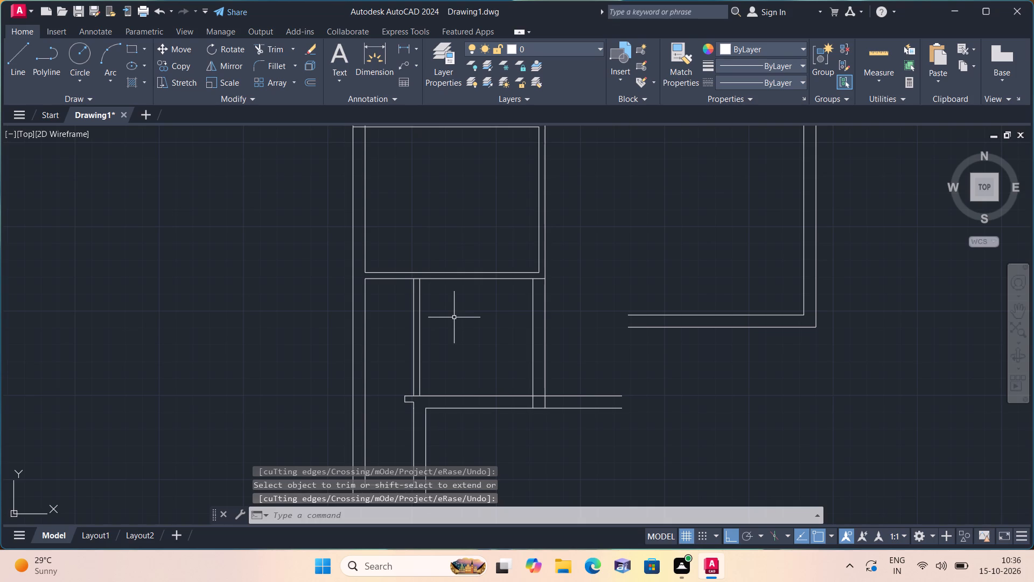
key(o)
text(ff)
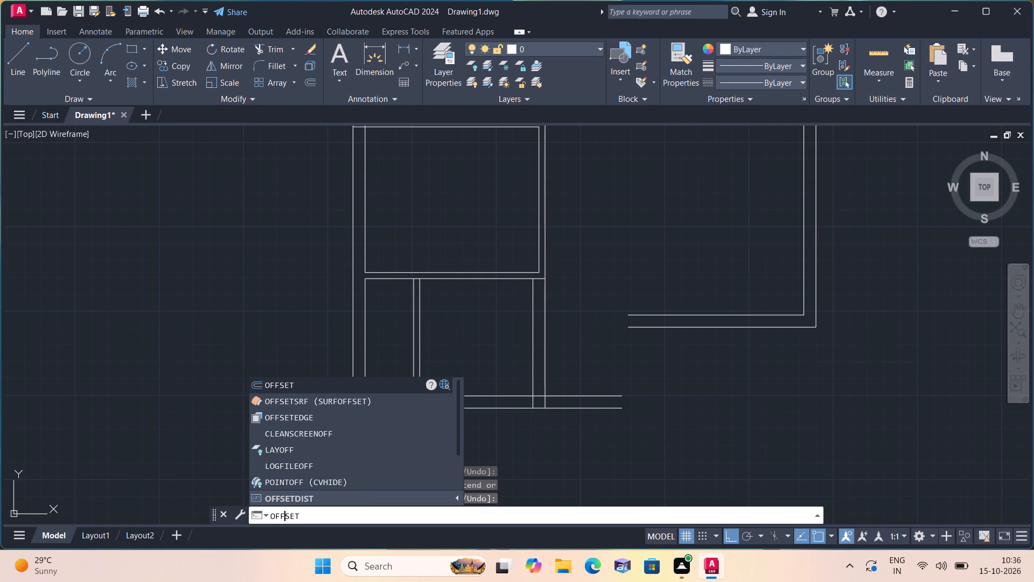
key(space)
text(6')
key(space)
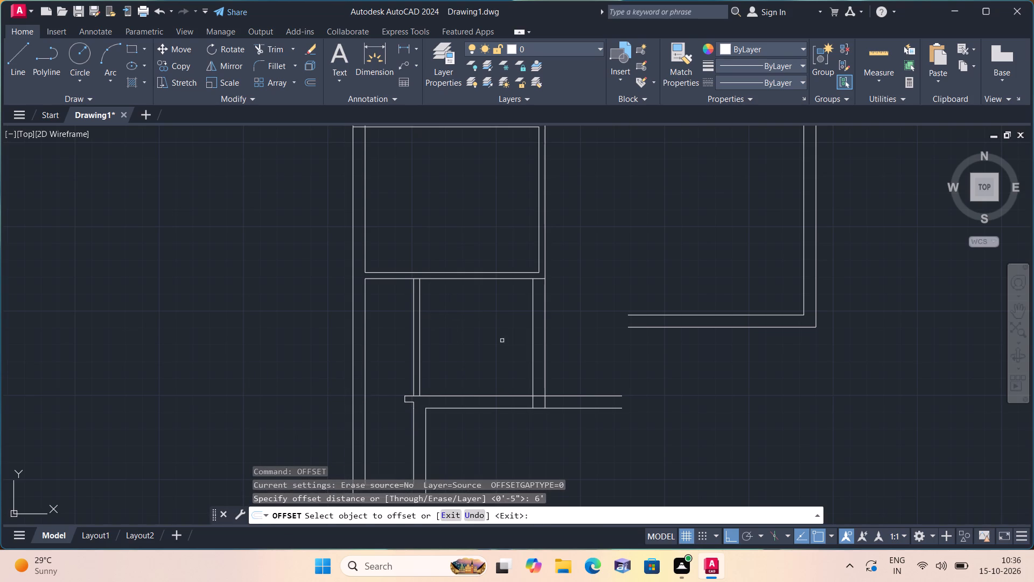
click(546, 338)
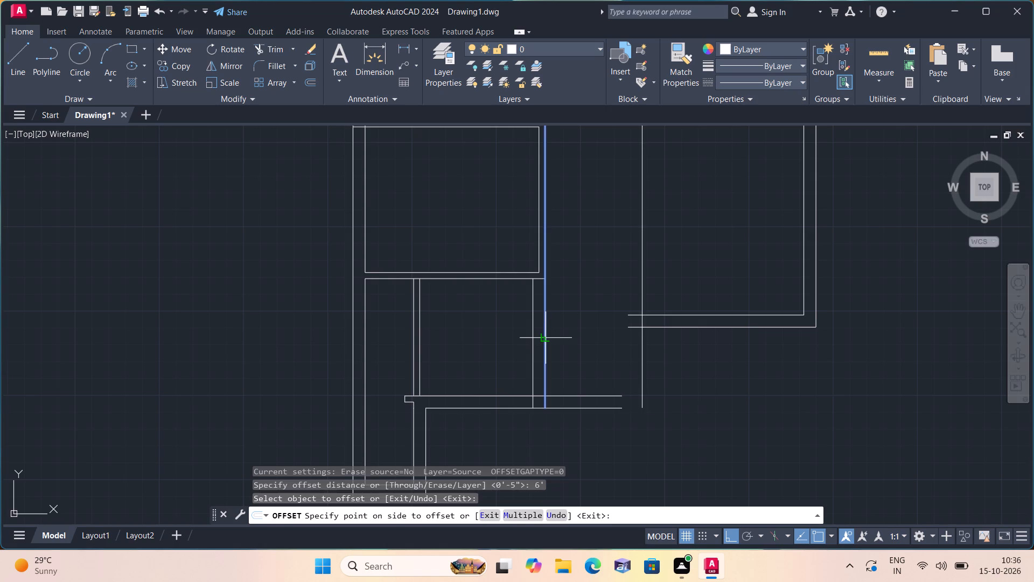
click(602, 338)
scroll(602, 338, down, 1)
middle_drag(602, 338, 603, 352)
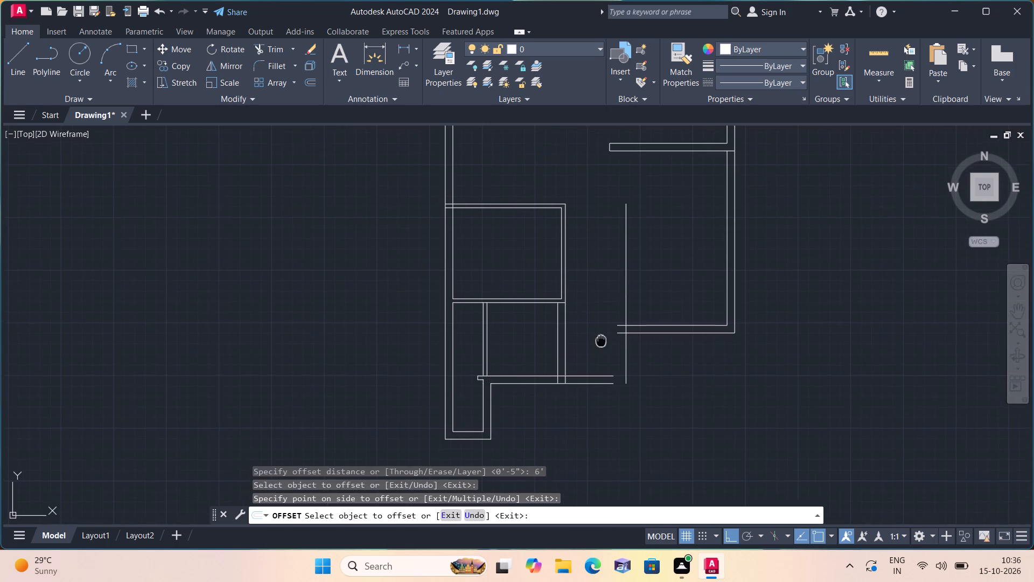
middle_drag(603, 352, 606, 372)
key(space)
Offset the new vertical wall face 9" farther outward to give that wall its thickness.
key(space)
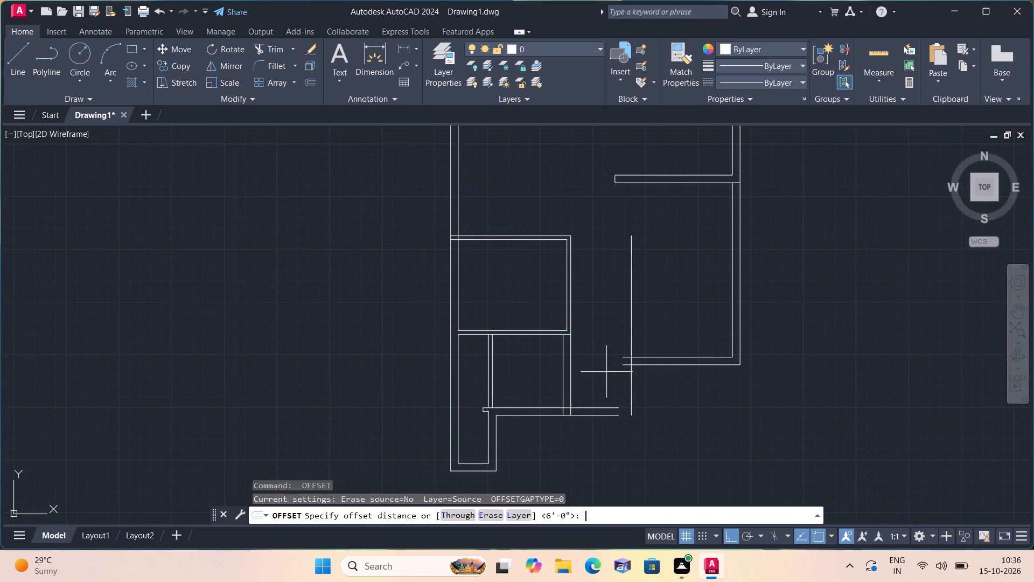
text(9")
key(space)
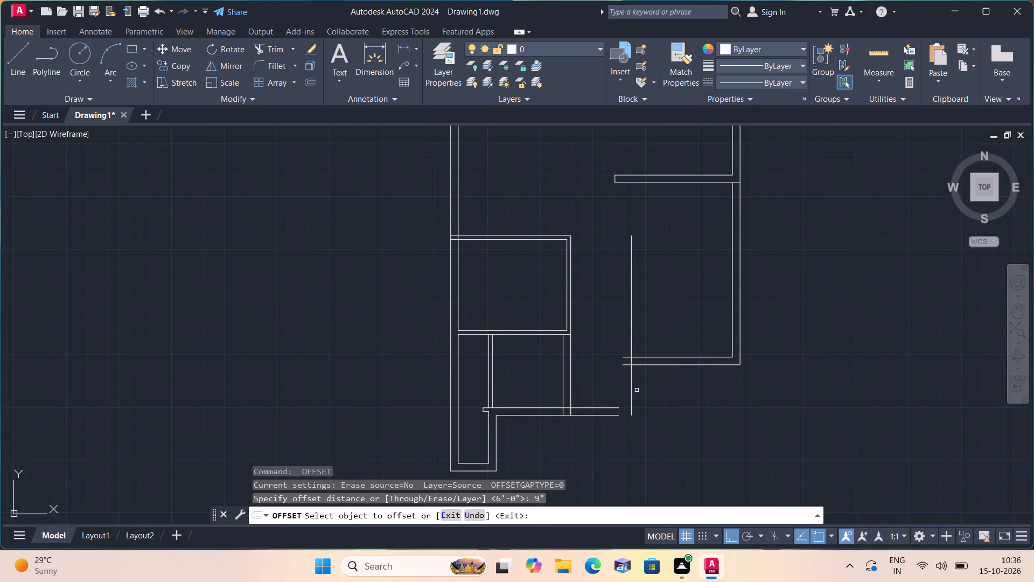
click(631, 376)
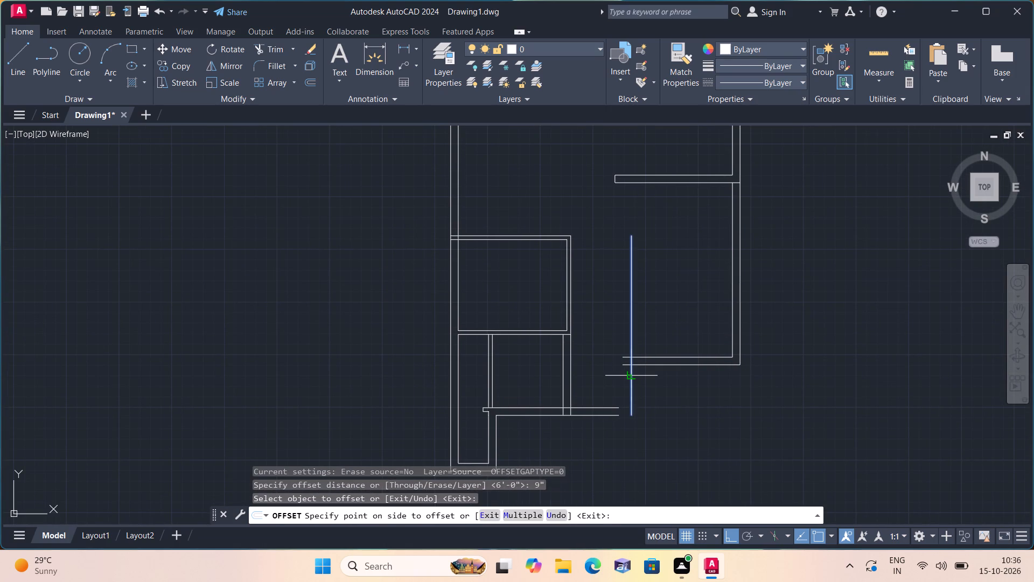
click(675, 379)
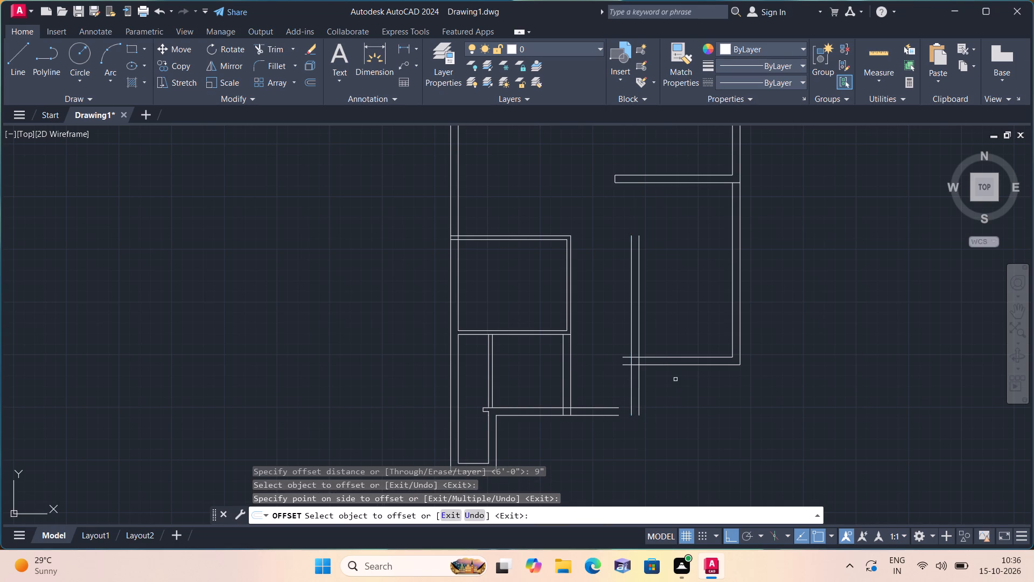
key(space)
Draw a line closing the open end of the large room's bottom horizontal wall between its two faces.
text(l)
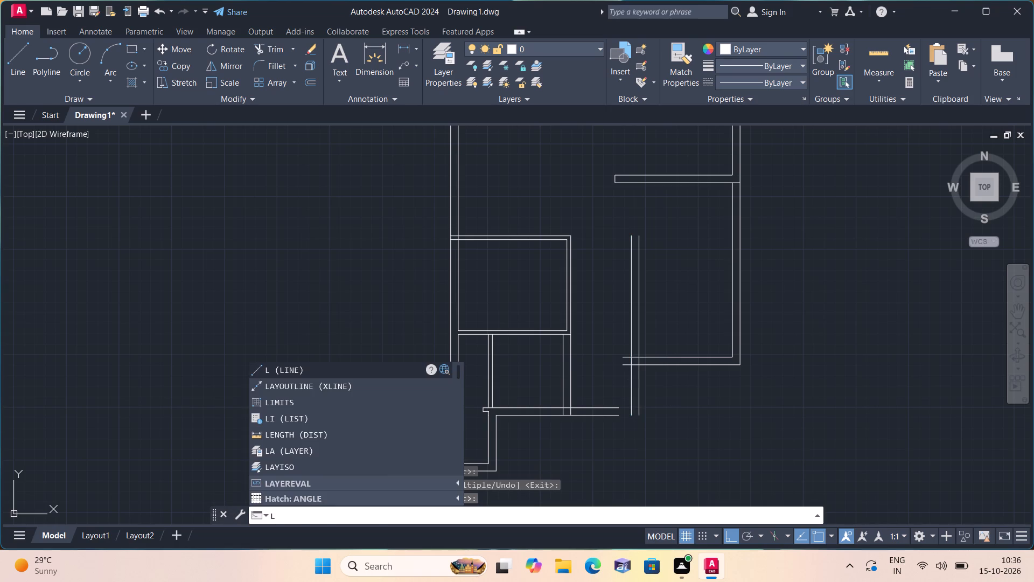
key(space)
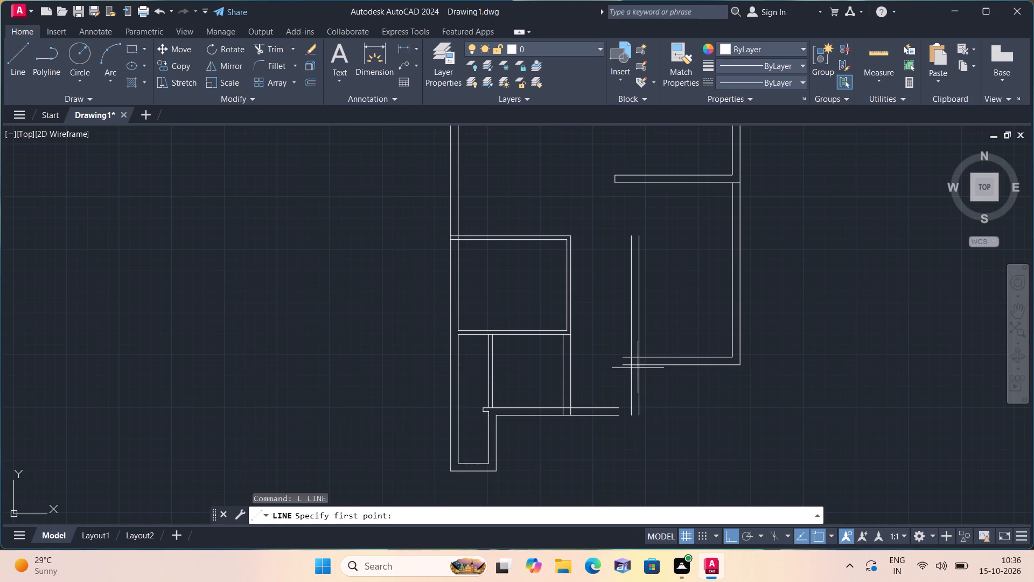
scroll(612, 356, up, 2)
click(636, 361)
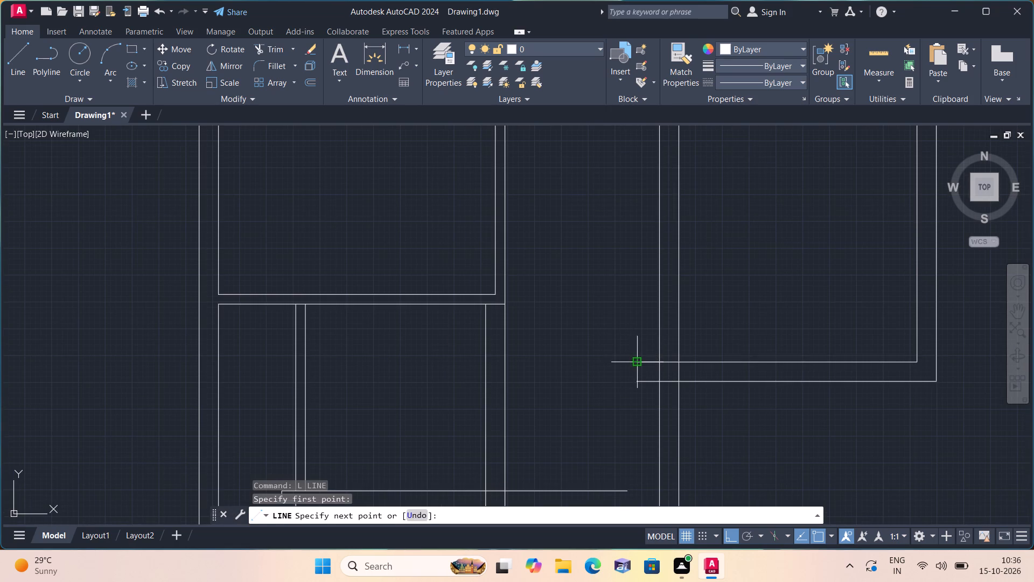
click(643, 384)
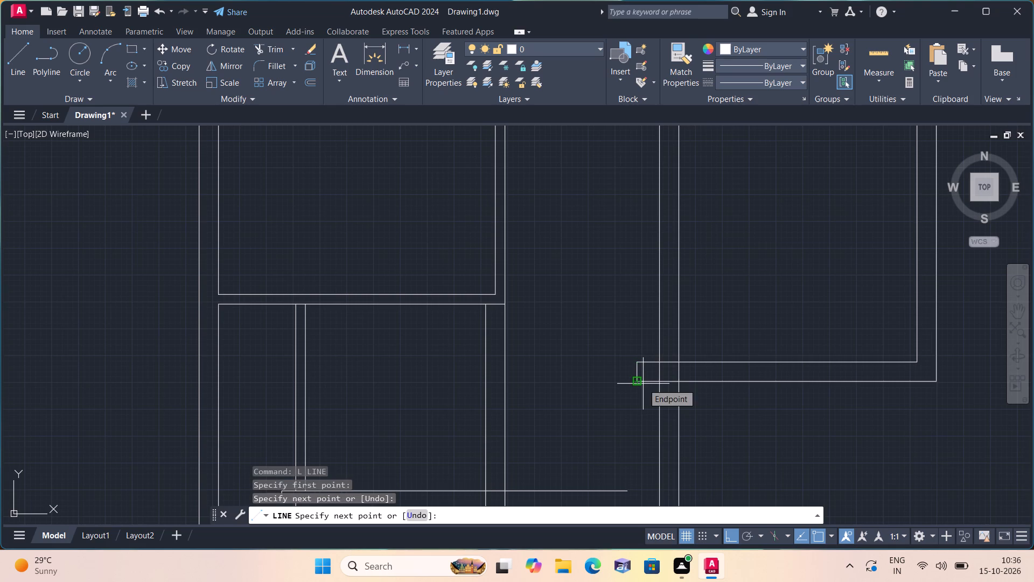
key(space)
Trim both faces of the new 9" vertical wall where they run above the lower face of the large room's bottom wall.
text(trim)
key(space)
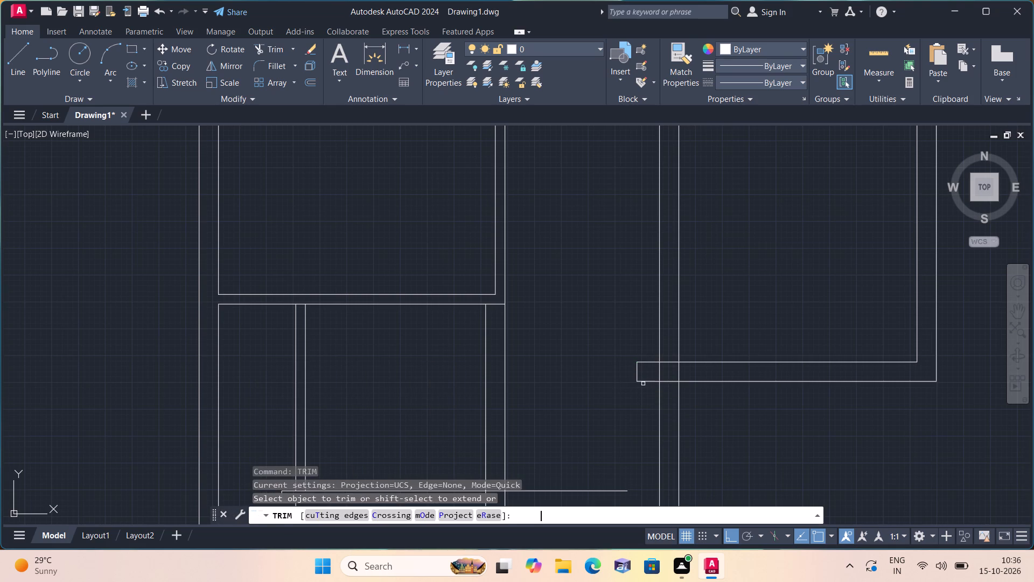
scroll(644, 380, down, 1)
click(683, 334)
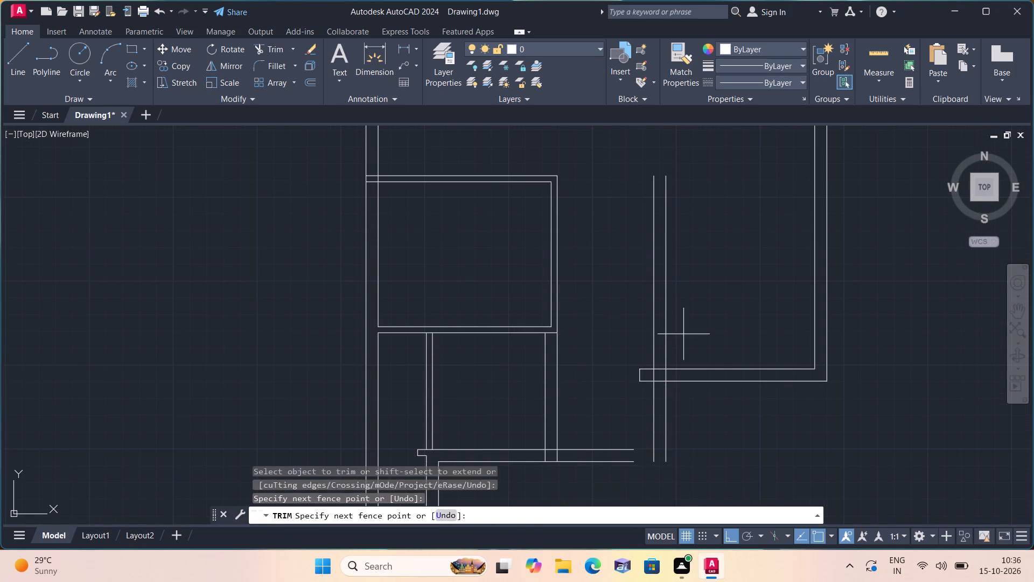
click(645, 315)
scroll(670, 379, up, 2)
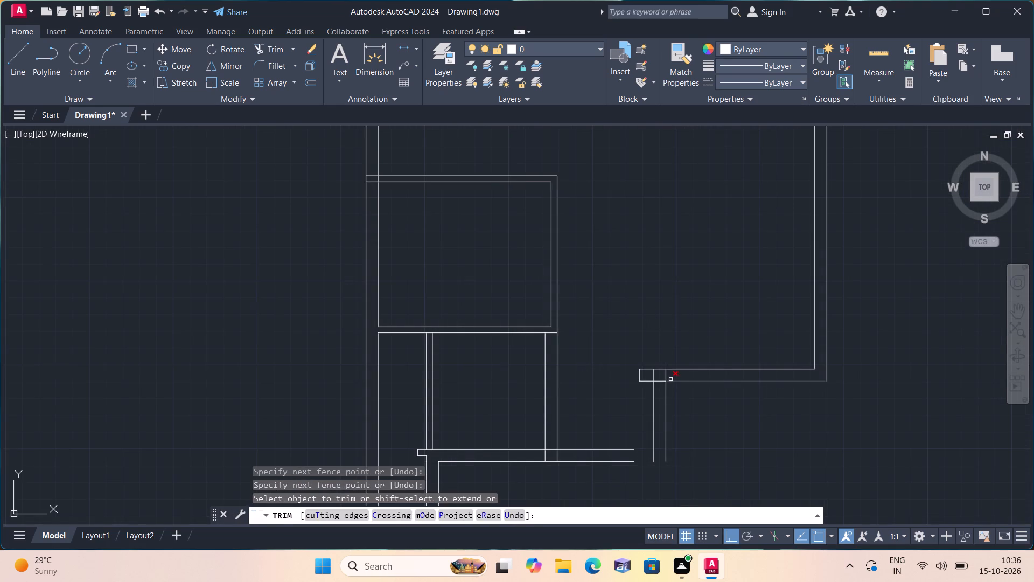
click(672, 375)
click(618, 370)
scroll(618, 370, down, 1)
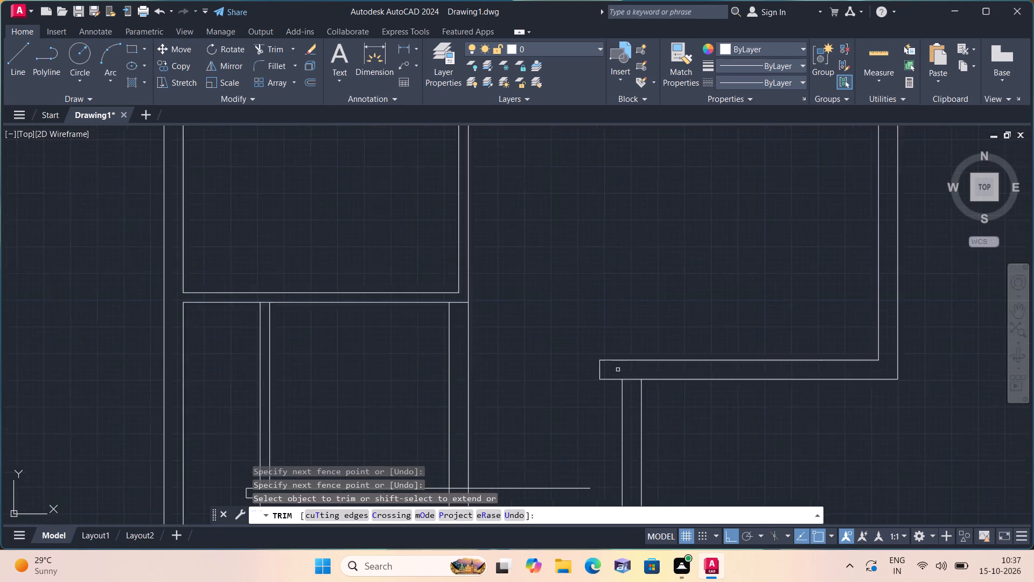
scroll(618, 370, down, 1)
middle_drag(588, 395, 590, 379)
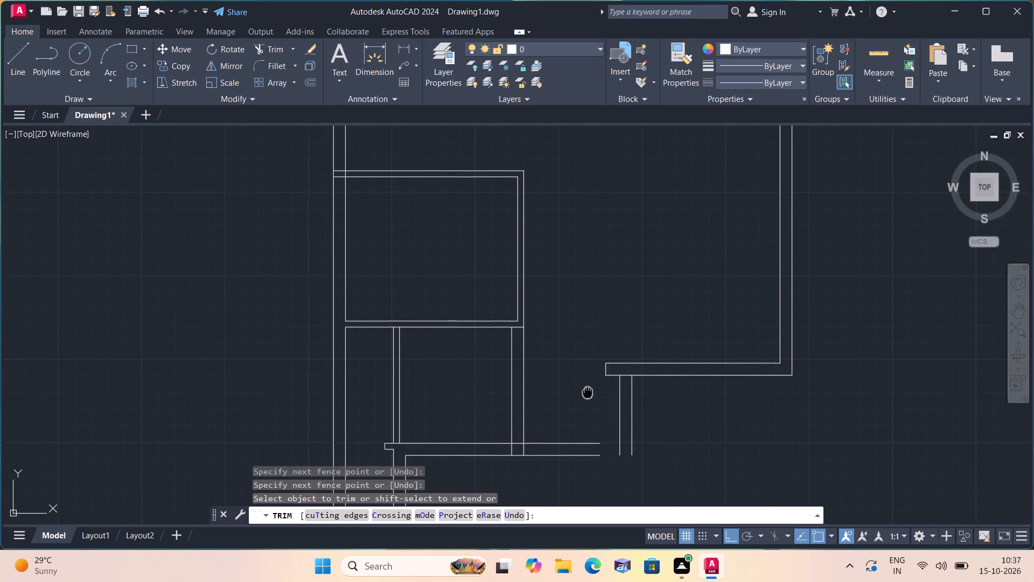
middle_drag(590, 379, 590, 369)
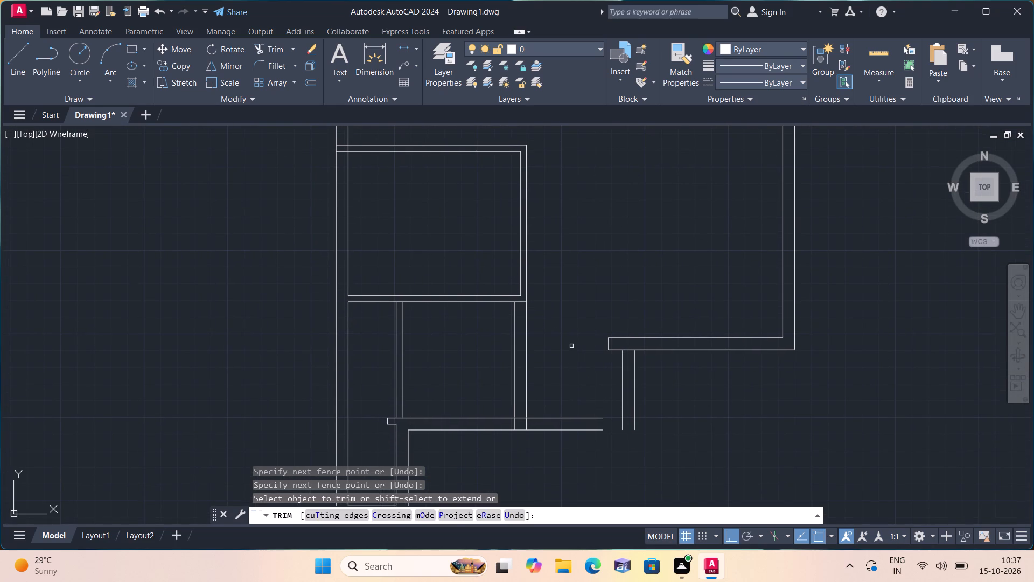
key(space)
Extend both lines of the lower horizontal wall to the outer face of the new 9" vertical wall.
text(exte)
key(space)
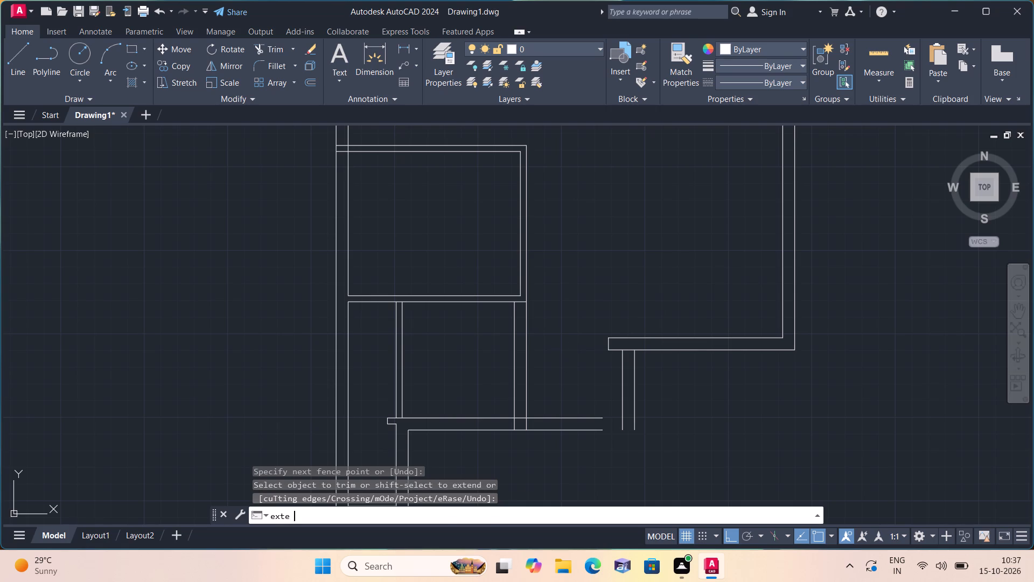
drag(555, 380, 584, 467)
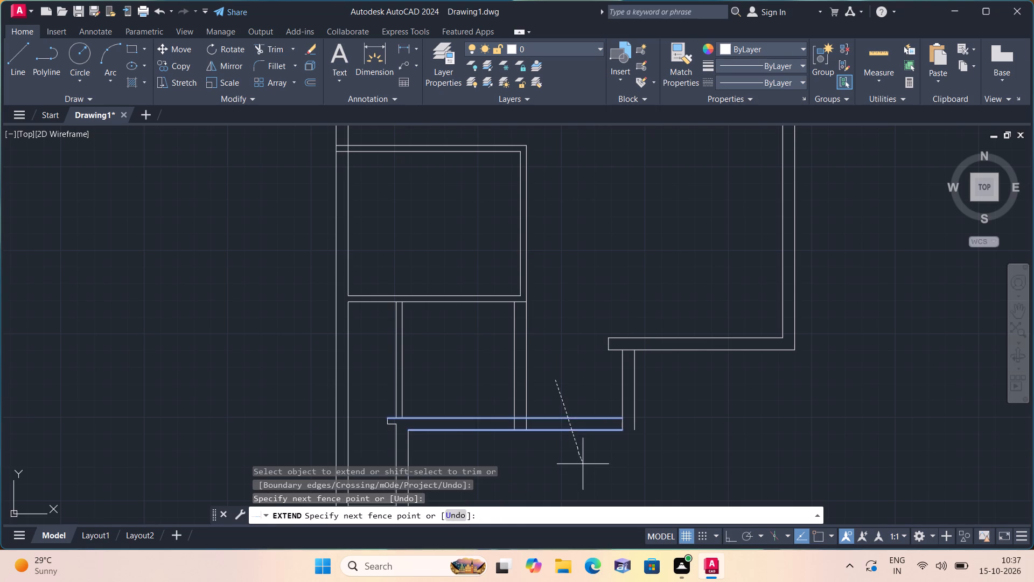
drag(588, 417, 600, 441)
click(601, 436)
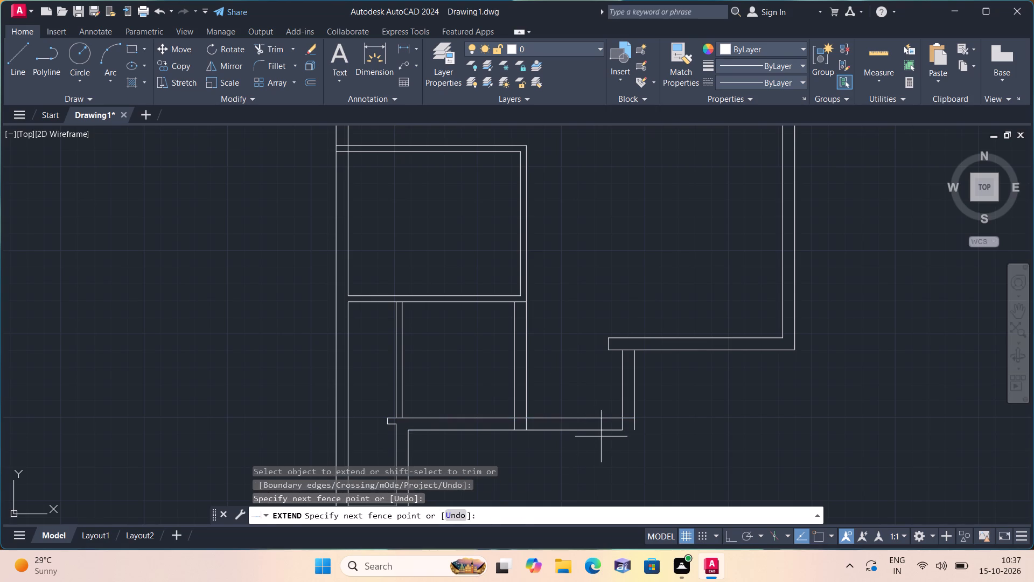
click(603, 428)
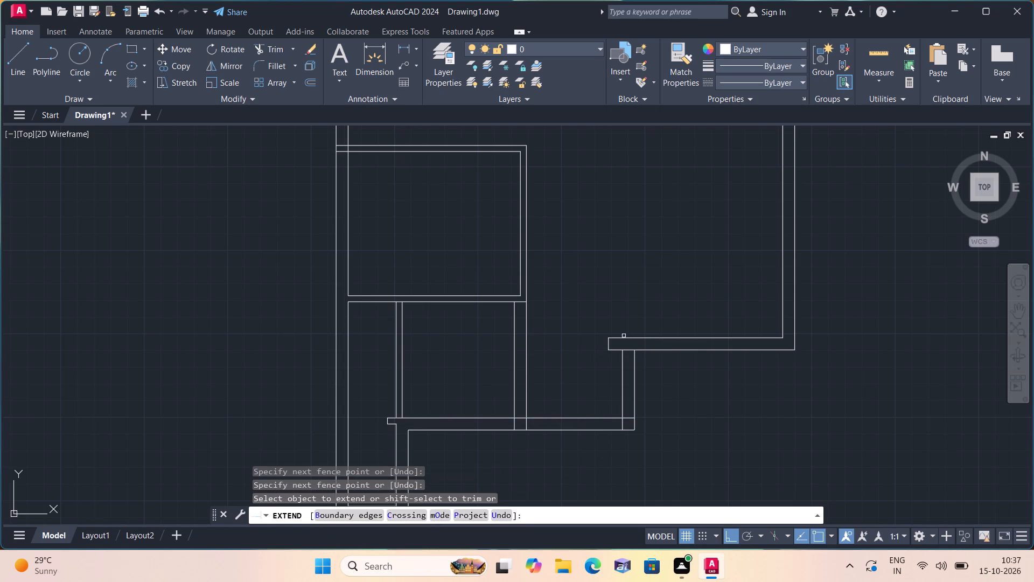
Extend both faces of the large room's bottom wall to the 7' room's 9" vertical wall.
click(624, 336)
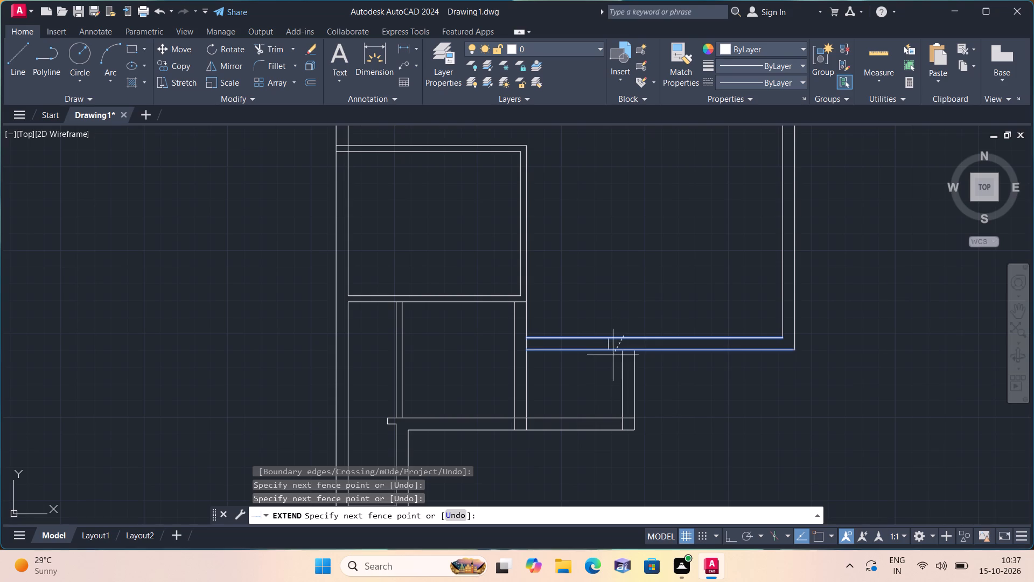
click(613, 356)
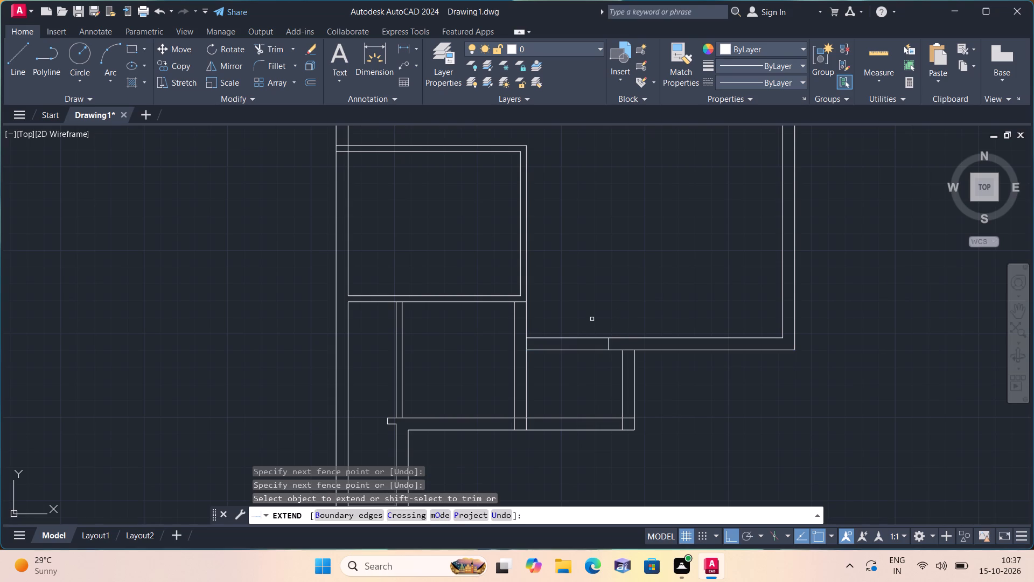
key(space)
Trim the vertical wall's outer face between the two faces of the large room's bottom wall to open the junction.
text(trim)
key(space)
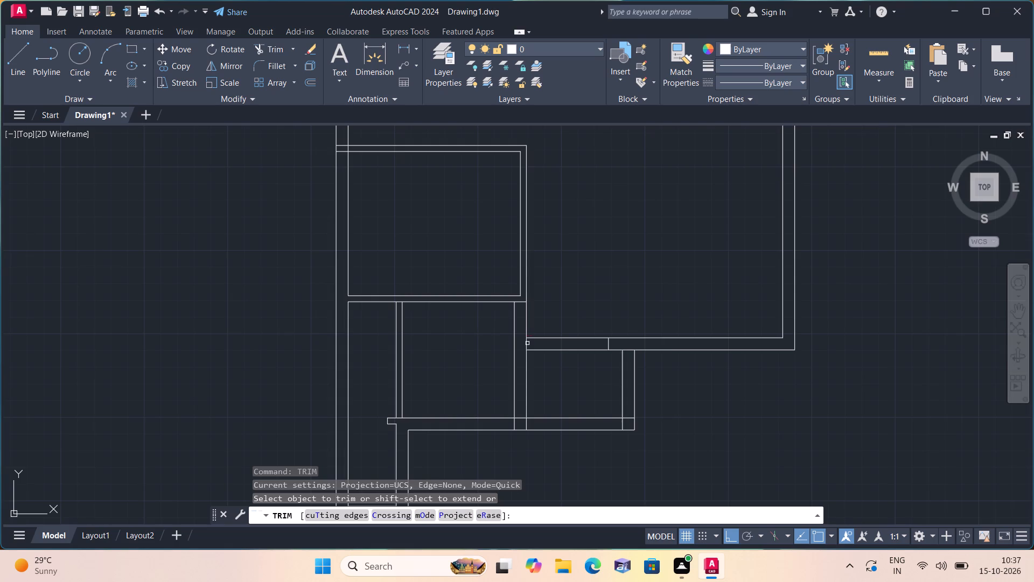
scroll(521, 344, up, 1)
click(528, 342)
scroll(528, 342, down, 1)
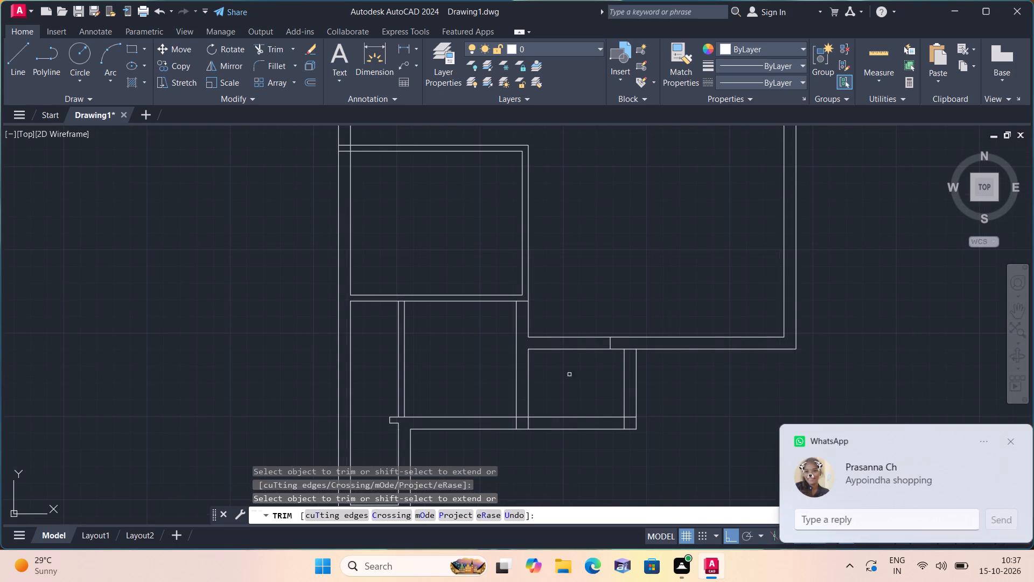
Trim the overlapping inner face lines at the lower outer corner of the new 6' wide space.
scroll(630, 439, up, 1)
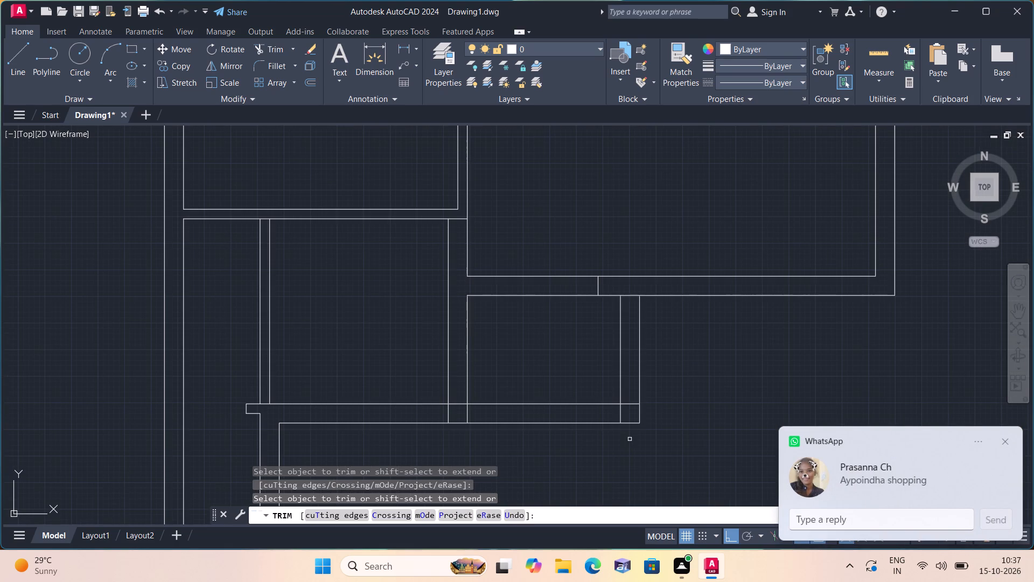
click(622, 413)
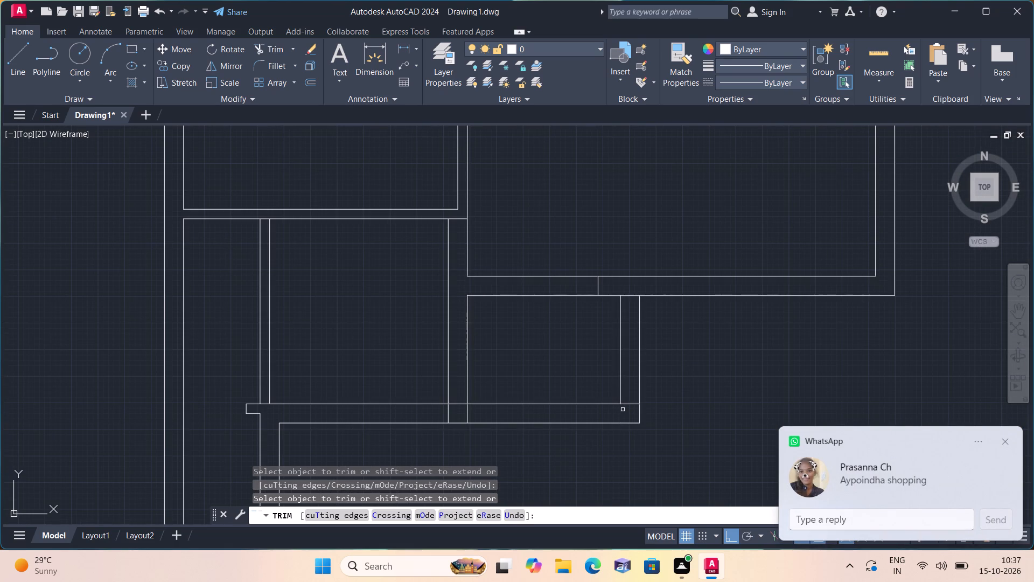
click(624, 405)
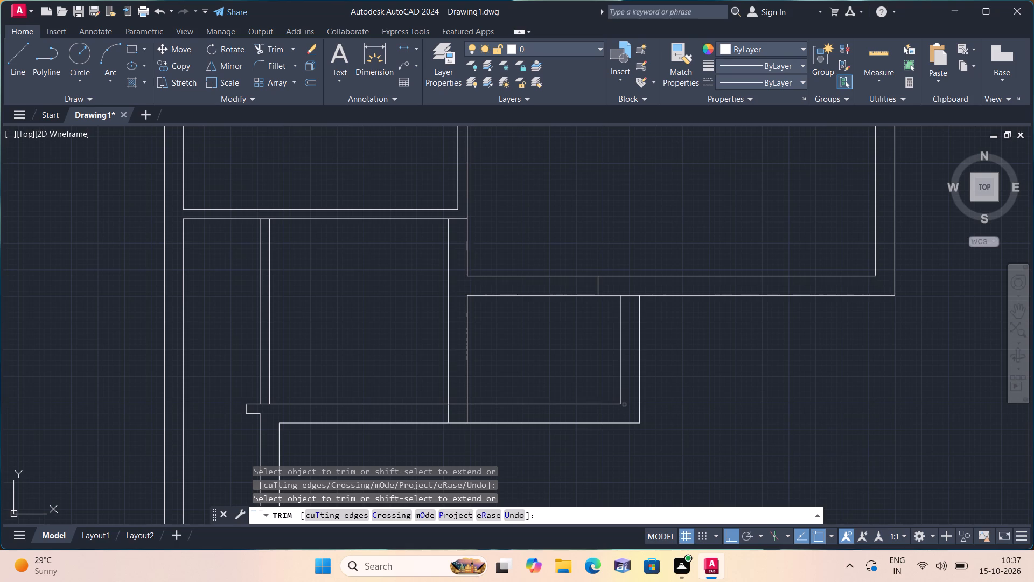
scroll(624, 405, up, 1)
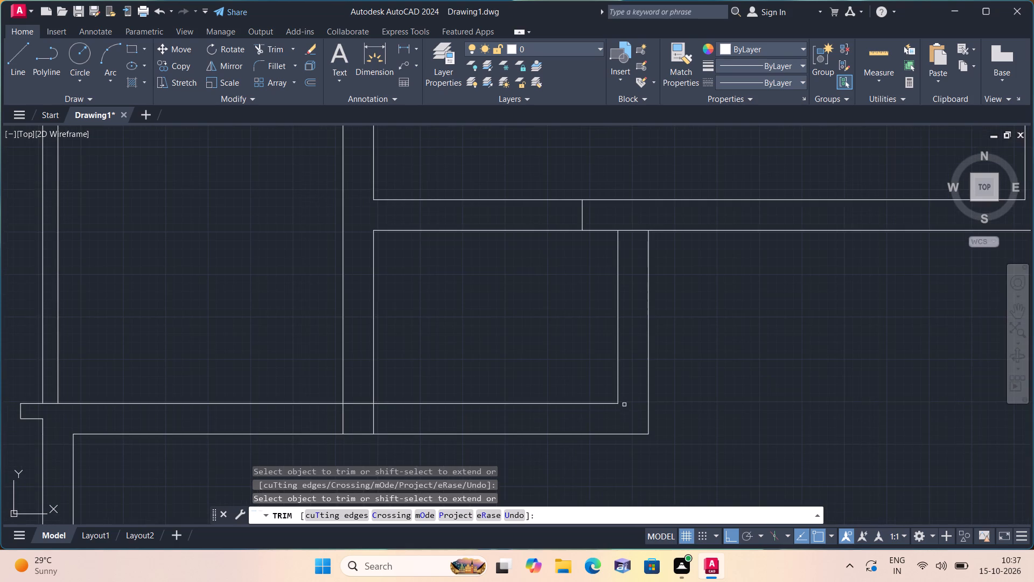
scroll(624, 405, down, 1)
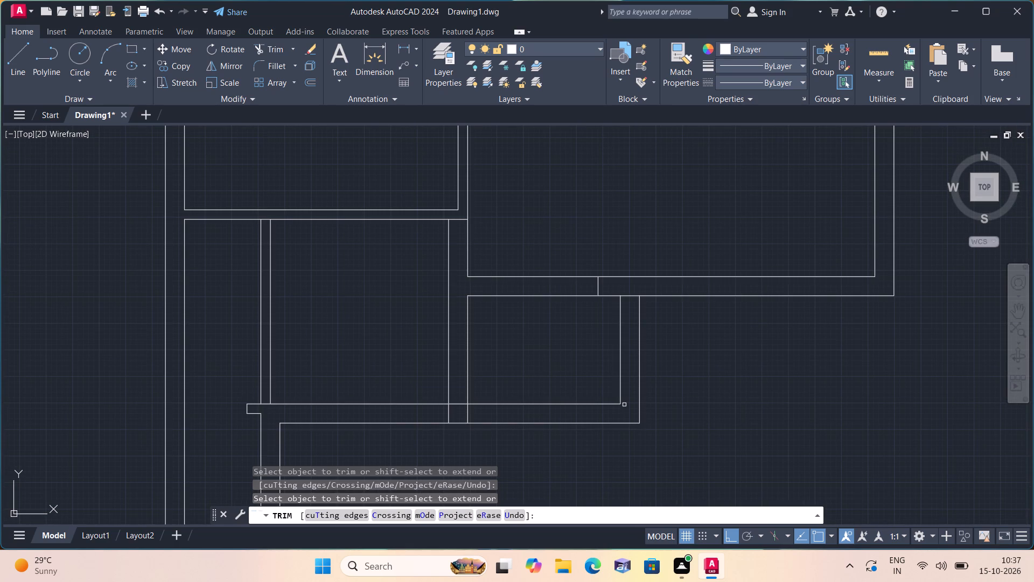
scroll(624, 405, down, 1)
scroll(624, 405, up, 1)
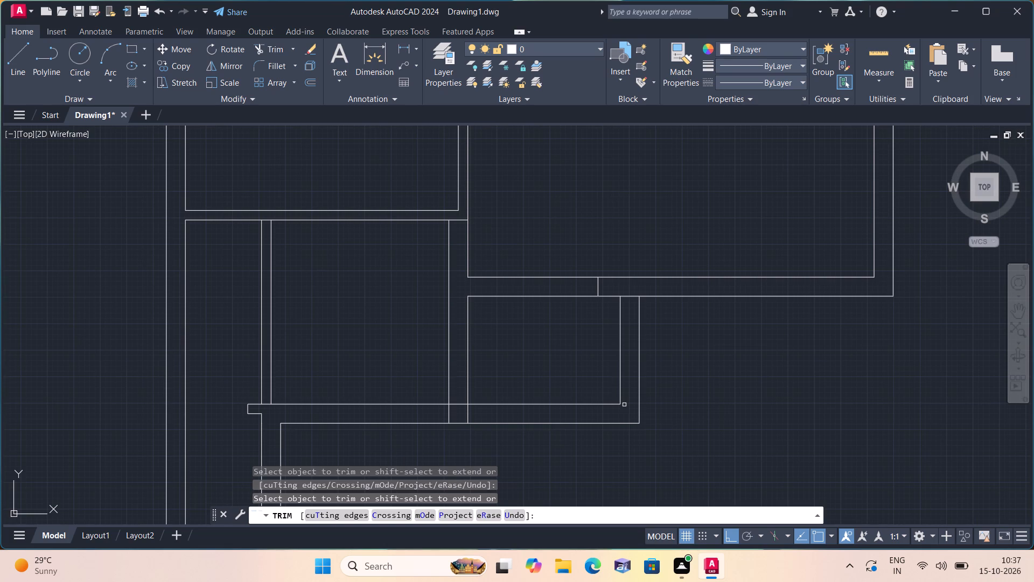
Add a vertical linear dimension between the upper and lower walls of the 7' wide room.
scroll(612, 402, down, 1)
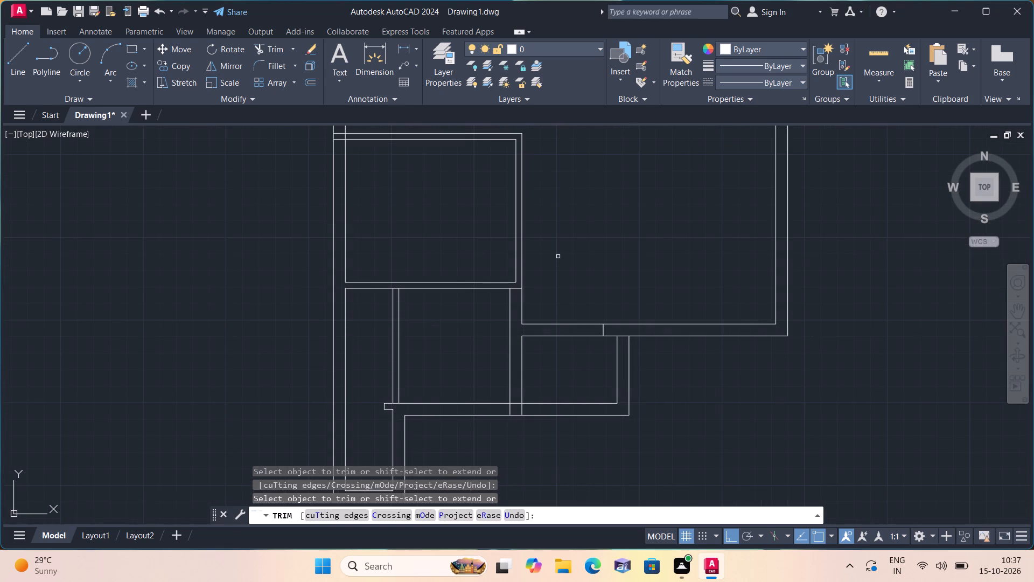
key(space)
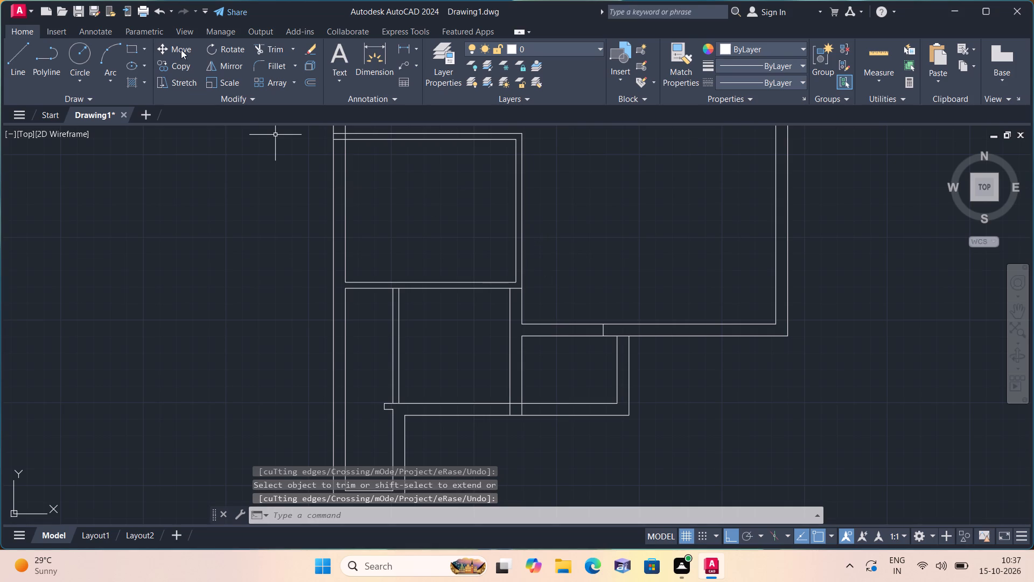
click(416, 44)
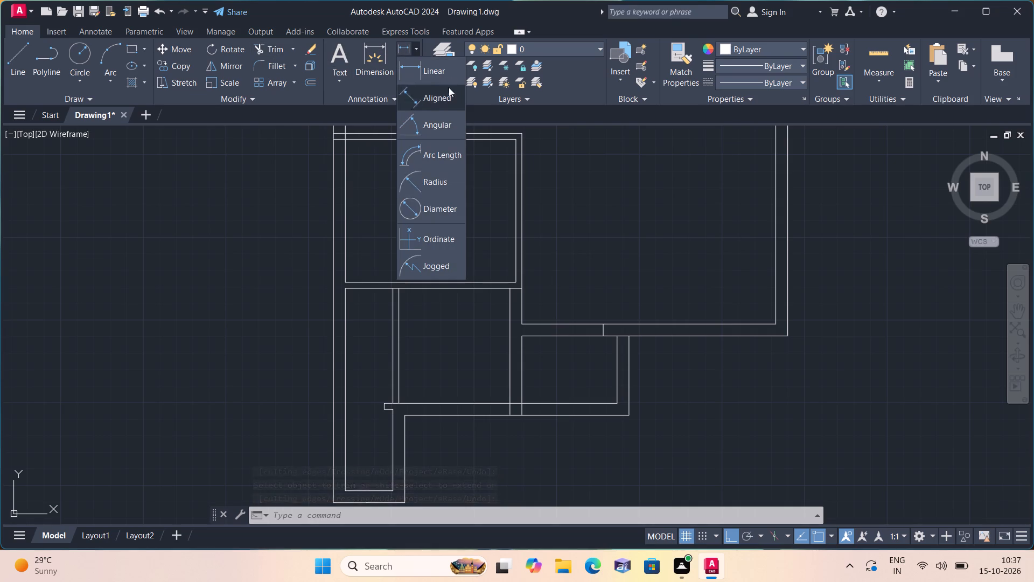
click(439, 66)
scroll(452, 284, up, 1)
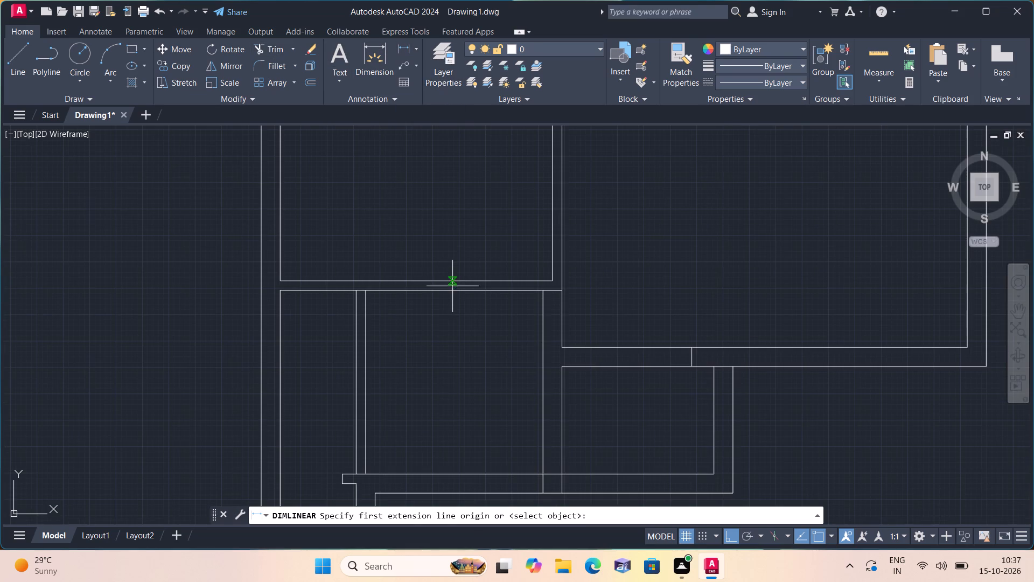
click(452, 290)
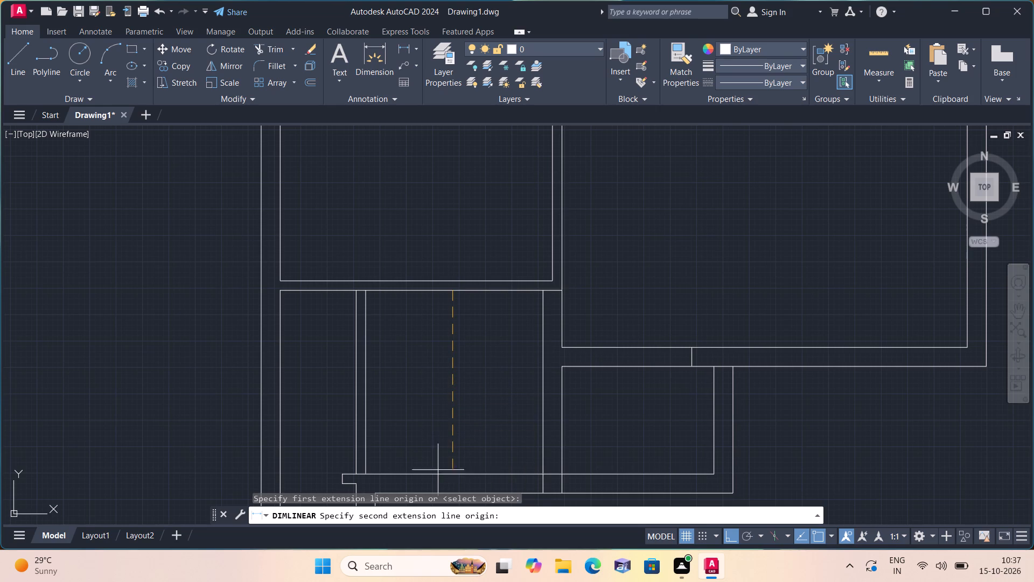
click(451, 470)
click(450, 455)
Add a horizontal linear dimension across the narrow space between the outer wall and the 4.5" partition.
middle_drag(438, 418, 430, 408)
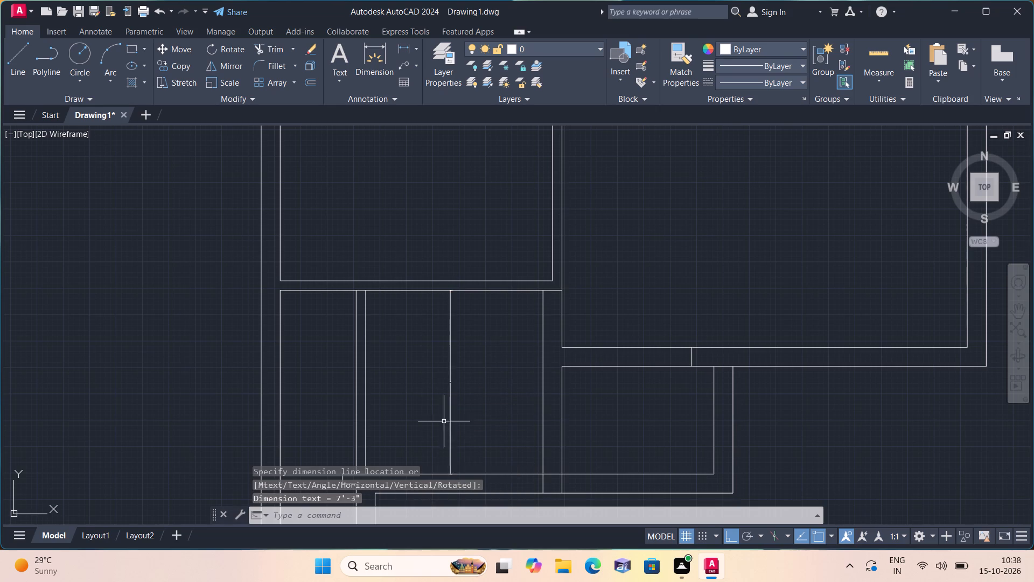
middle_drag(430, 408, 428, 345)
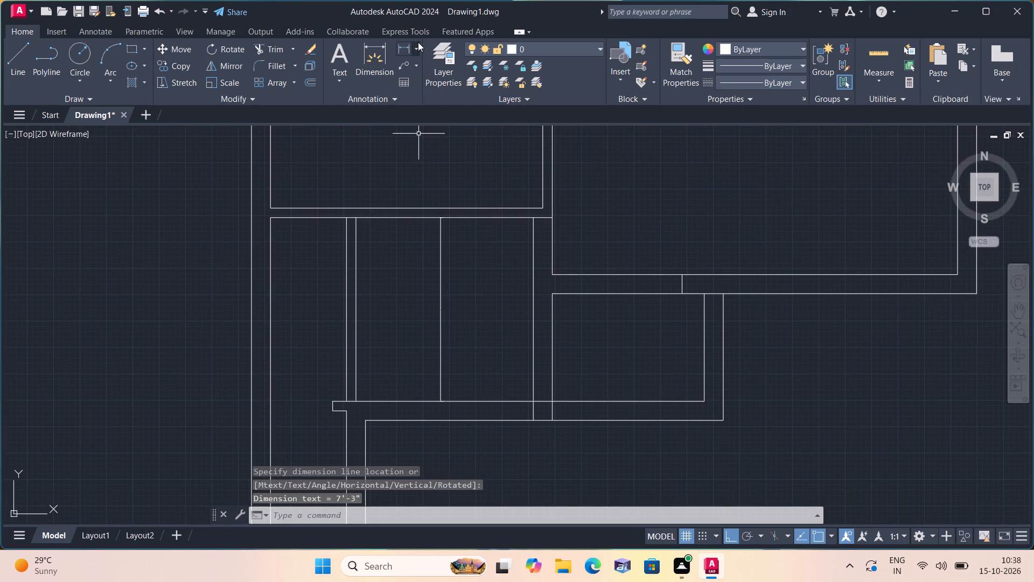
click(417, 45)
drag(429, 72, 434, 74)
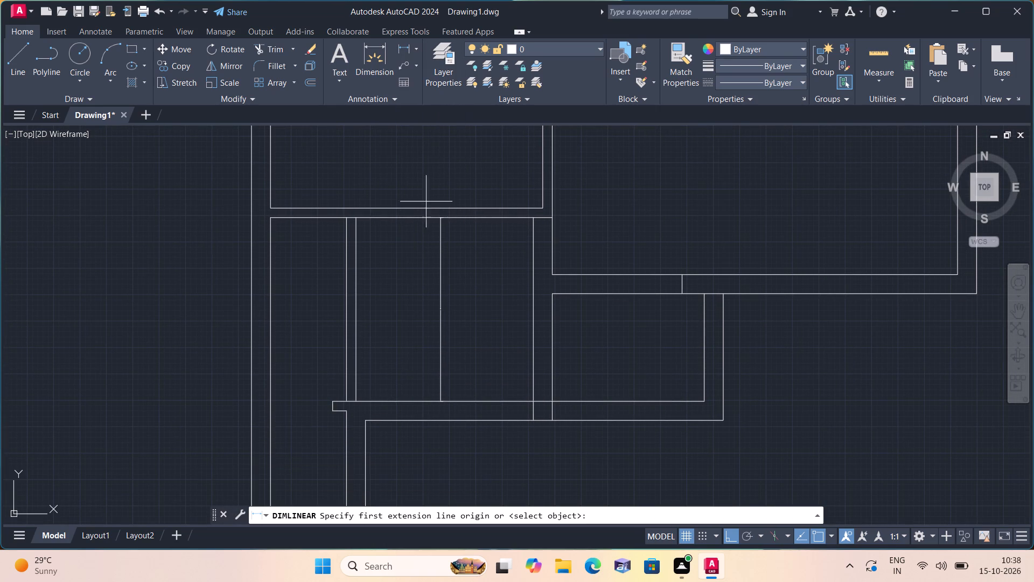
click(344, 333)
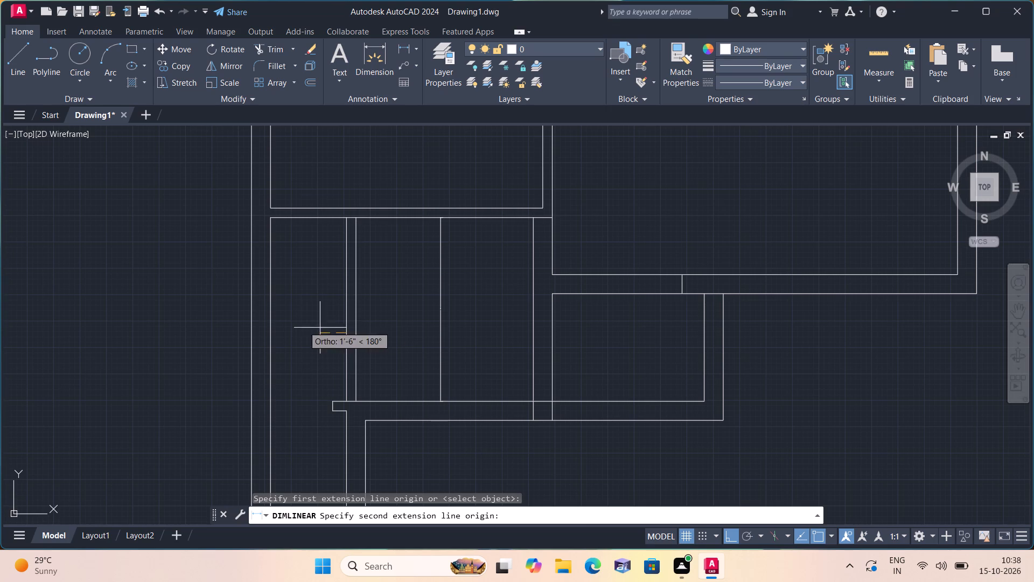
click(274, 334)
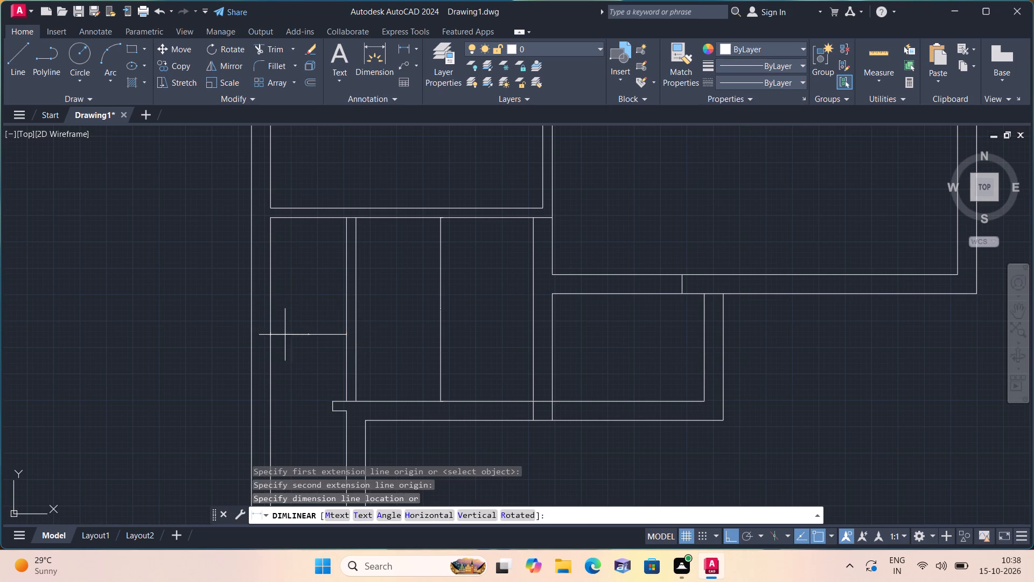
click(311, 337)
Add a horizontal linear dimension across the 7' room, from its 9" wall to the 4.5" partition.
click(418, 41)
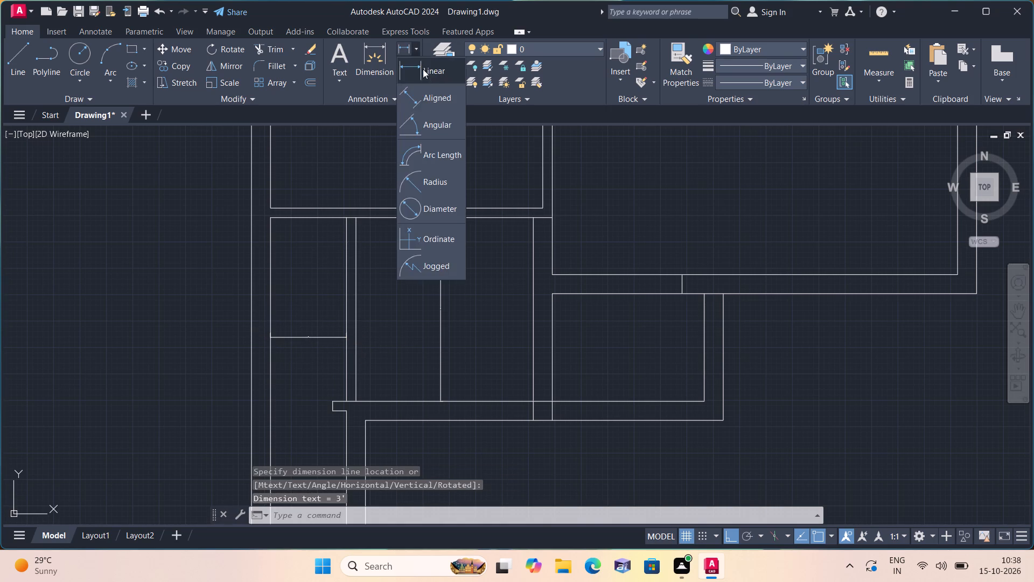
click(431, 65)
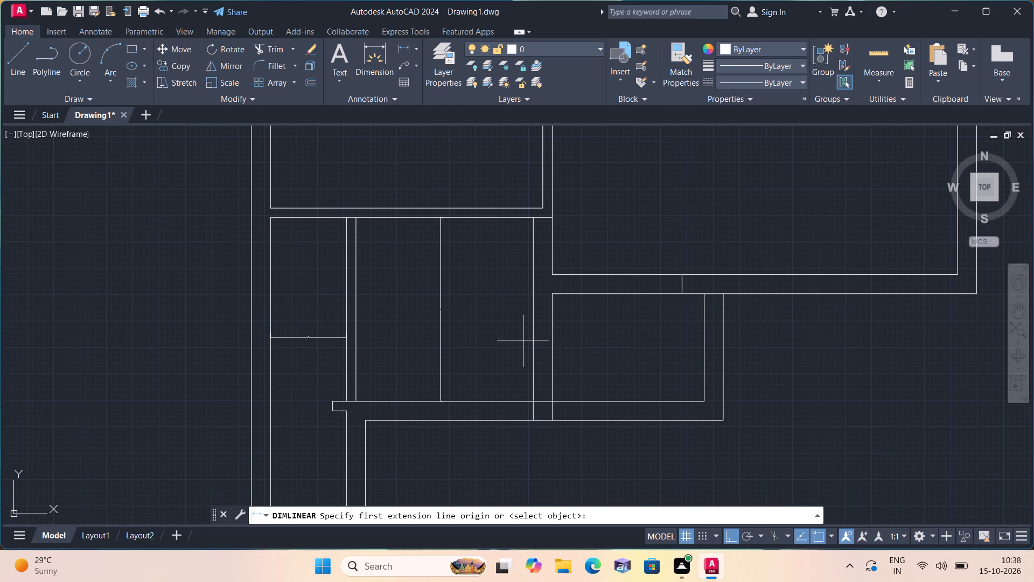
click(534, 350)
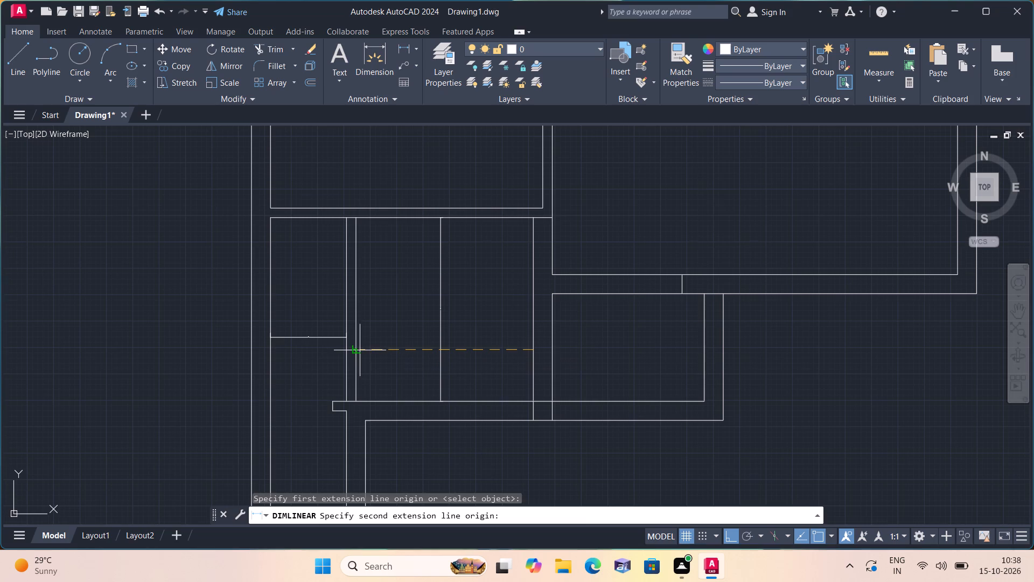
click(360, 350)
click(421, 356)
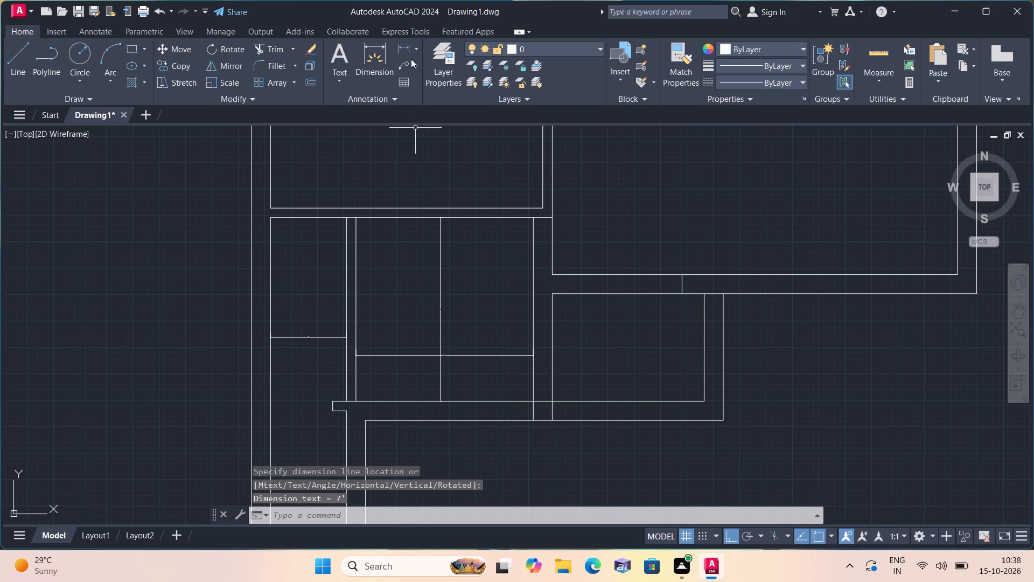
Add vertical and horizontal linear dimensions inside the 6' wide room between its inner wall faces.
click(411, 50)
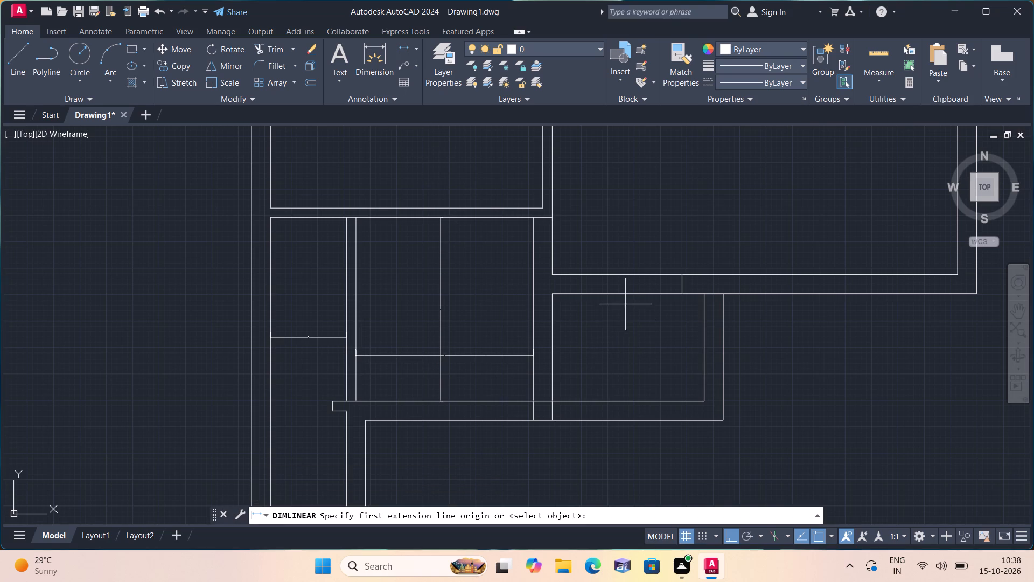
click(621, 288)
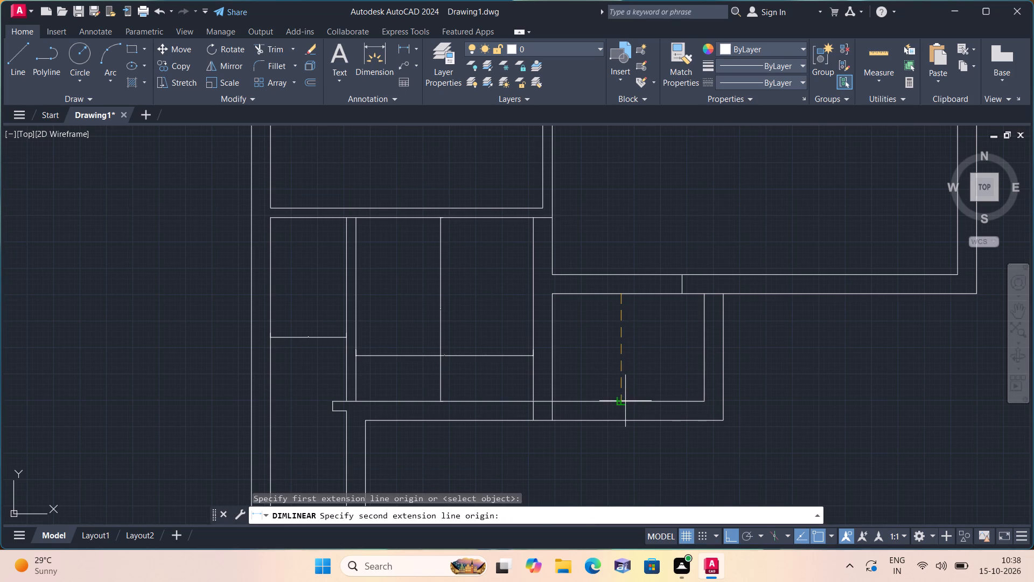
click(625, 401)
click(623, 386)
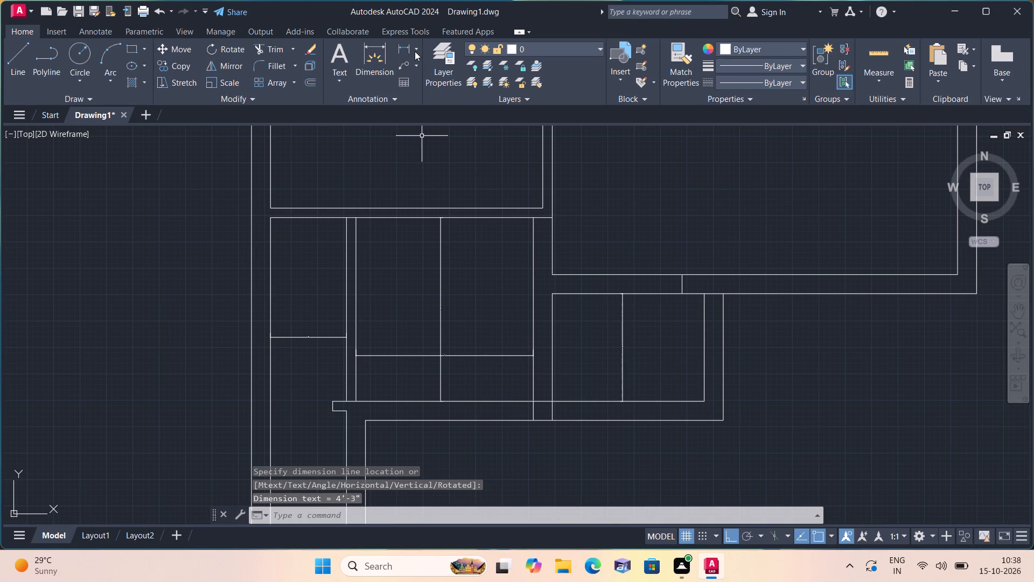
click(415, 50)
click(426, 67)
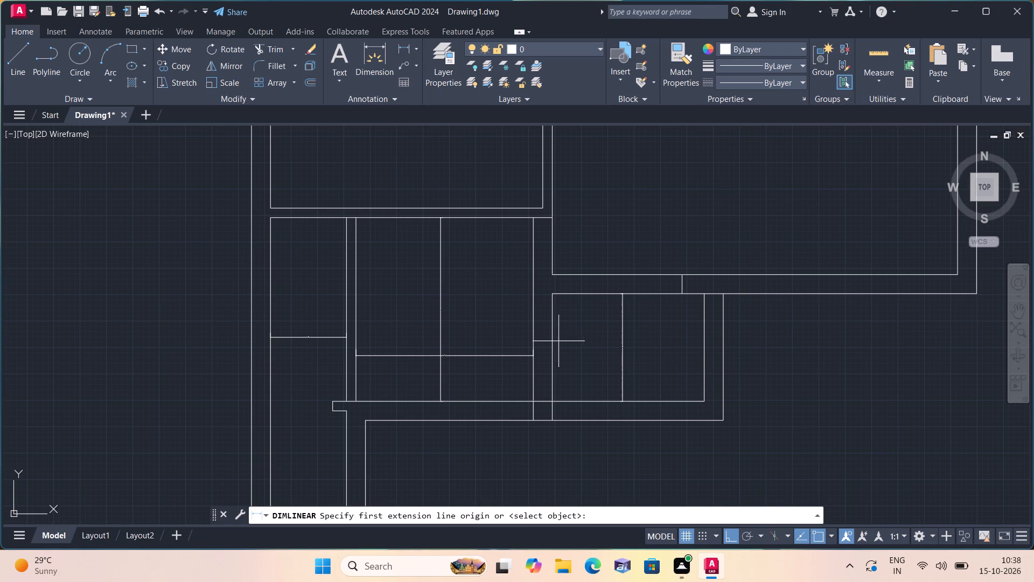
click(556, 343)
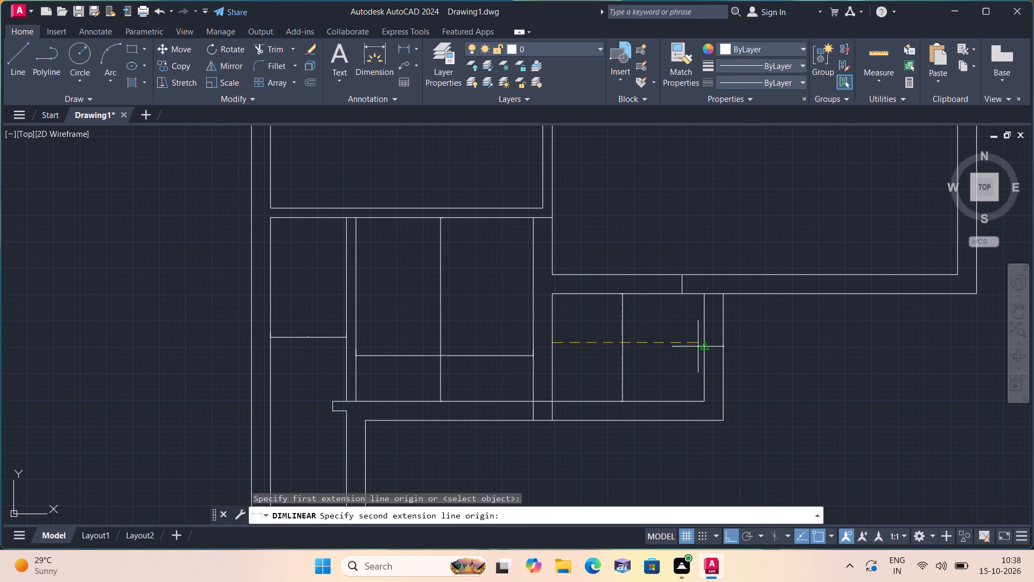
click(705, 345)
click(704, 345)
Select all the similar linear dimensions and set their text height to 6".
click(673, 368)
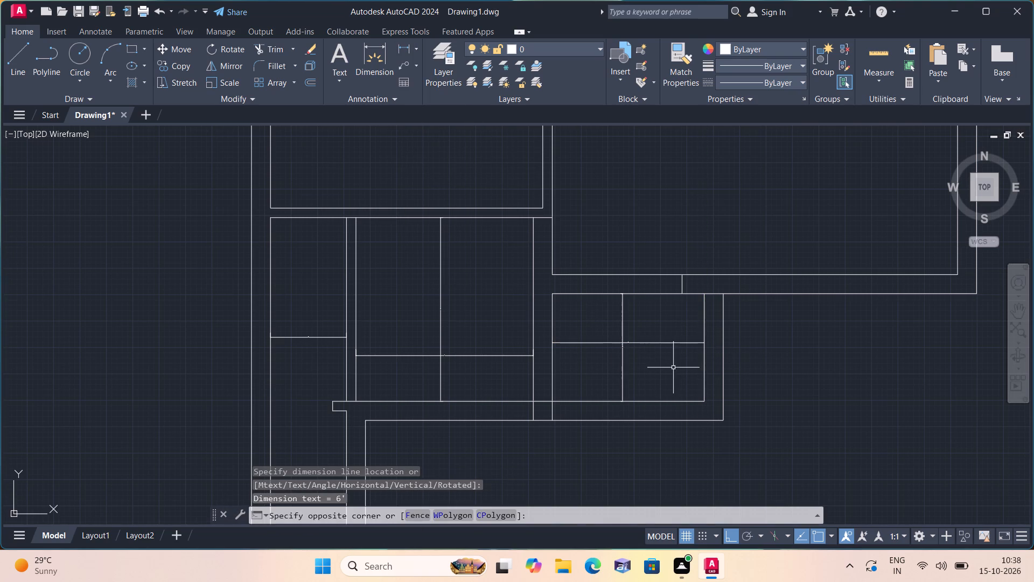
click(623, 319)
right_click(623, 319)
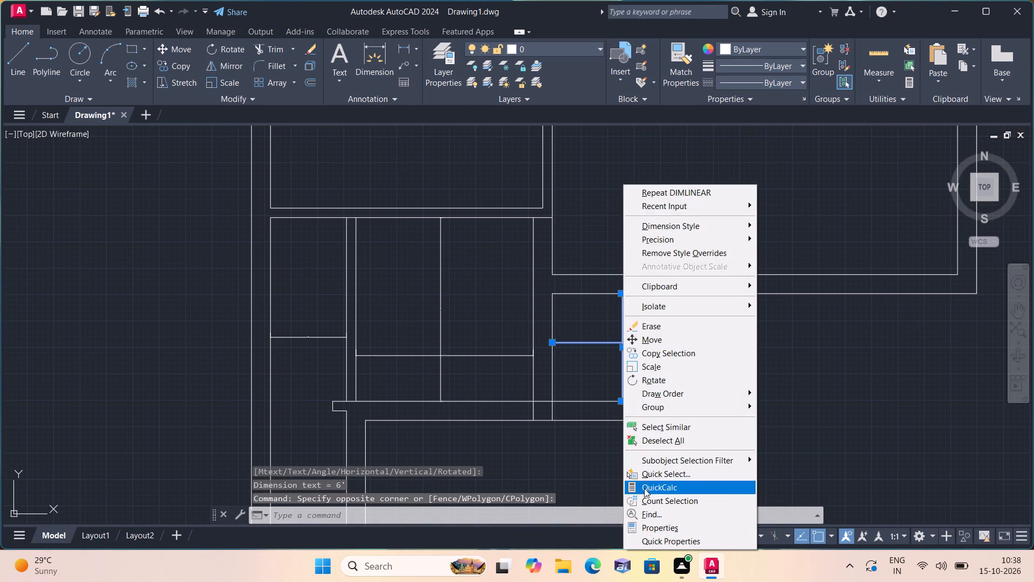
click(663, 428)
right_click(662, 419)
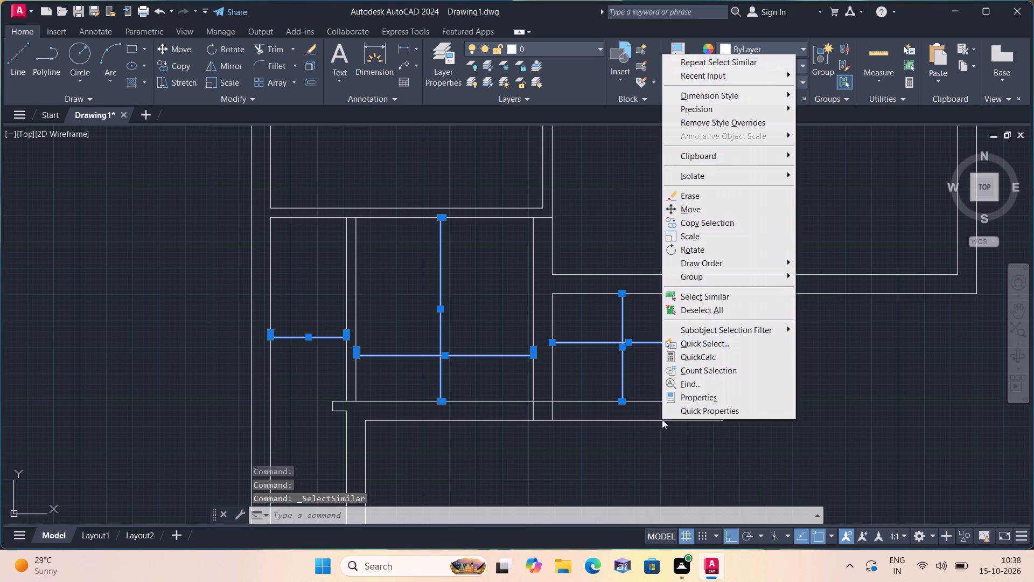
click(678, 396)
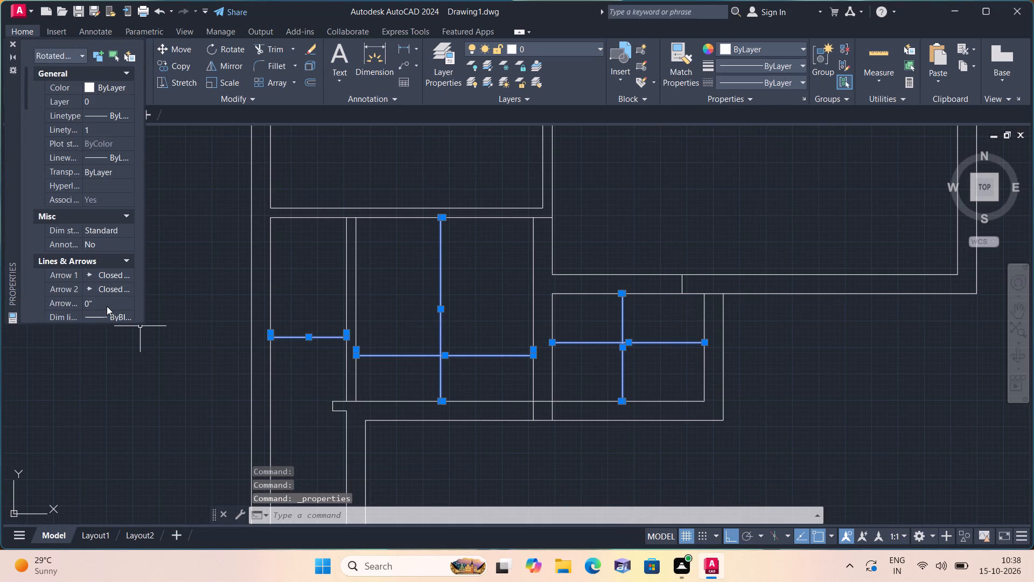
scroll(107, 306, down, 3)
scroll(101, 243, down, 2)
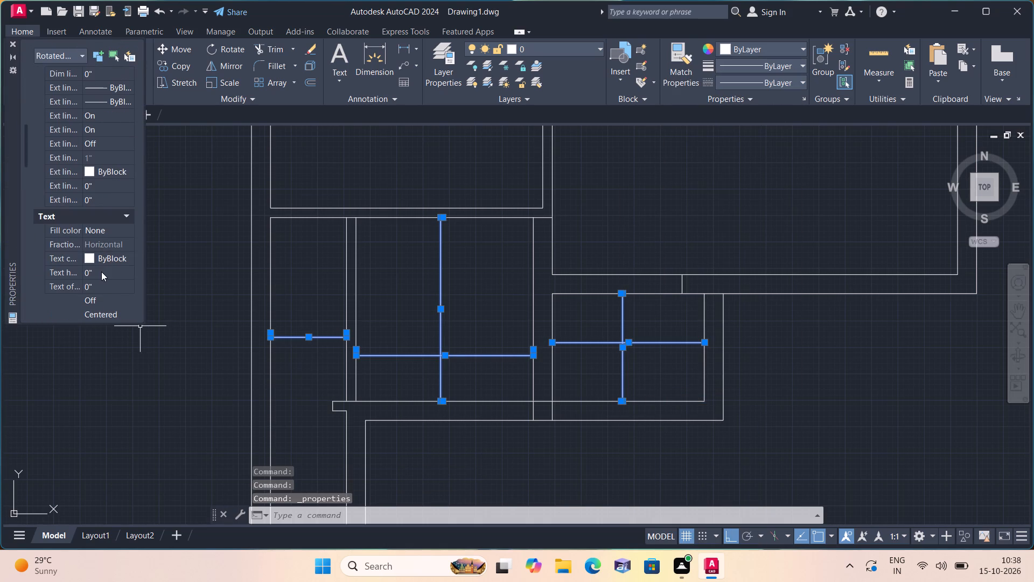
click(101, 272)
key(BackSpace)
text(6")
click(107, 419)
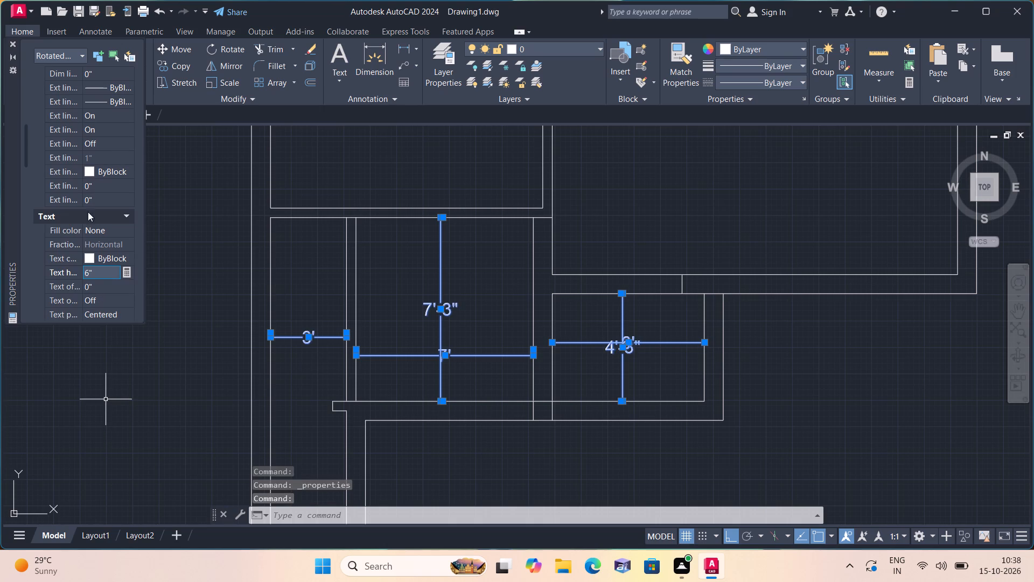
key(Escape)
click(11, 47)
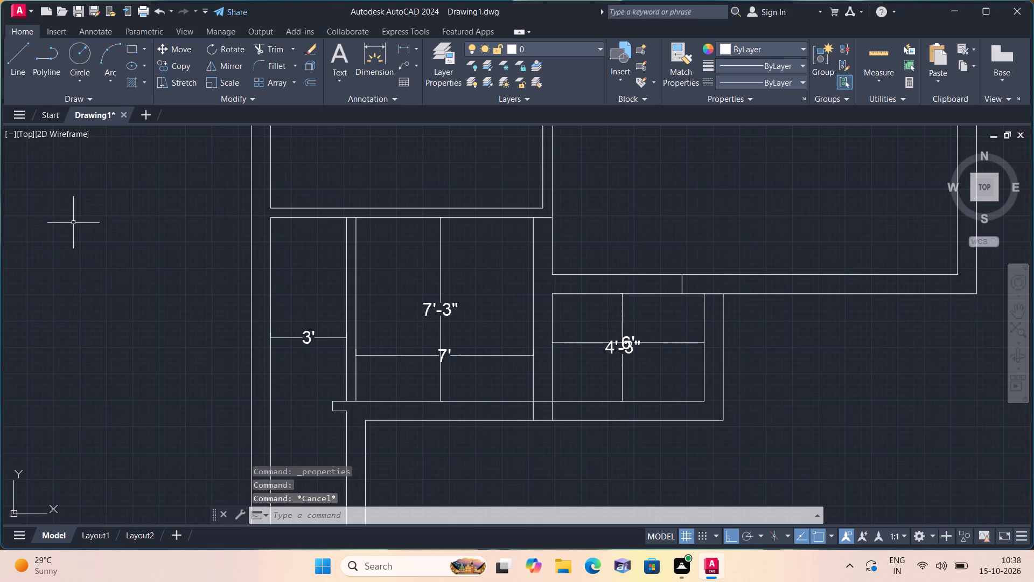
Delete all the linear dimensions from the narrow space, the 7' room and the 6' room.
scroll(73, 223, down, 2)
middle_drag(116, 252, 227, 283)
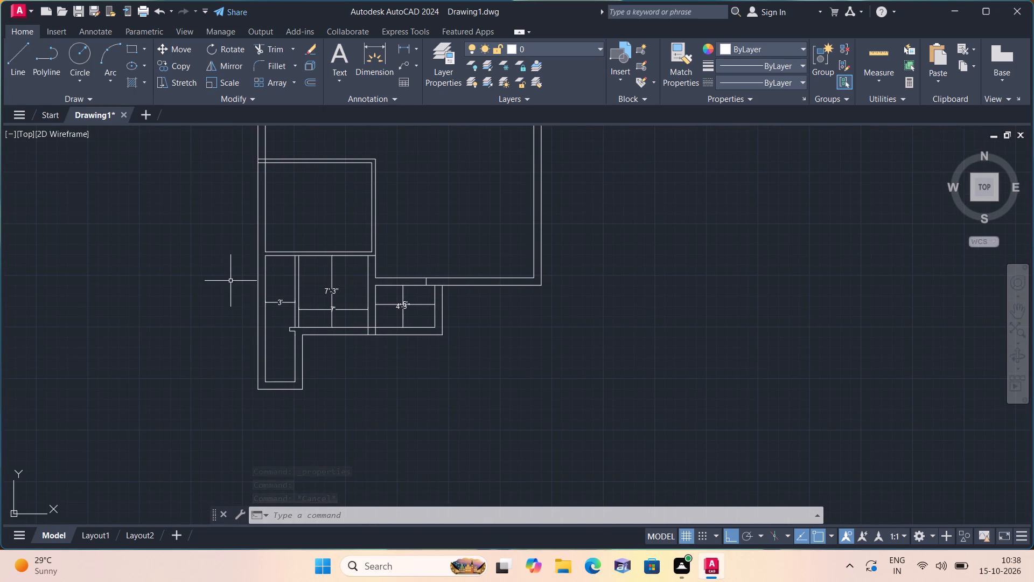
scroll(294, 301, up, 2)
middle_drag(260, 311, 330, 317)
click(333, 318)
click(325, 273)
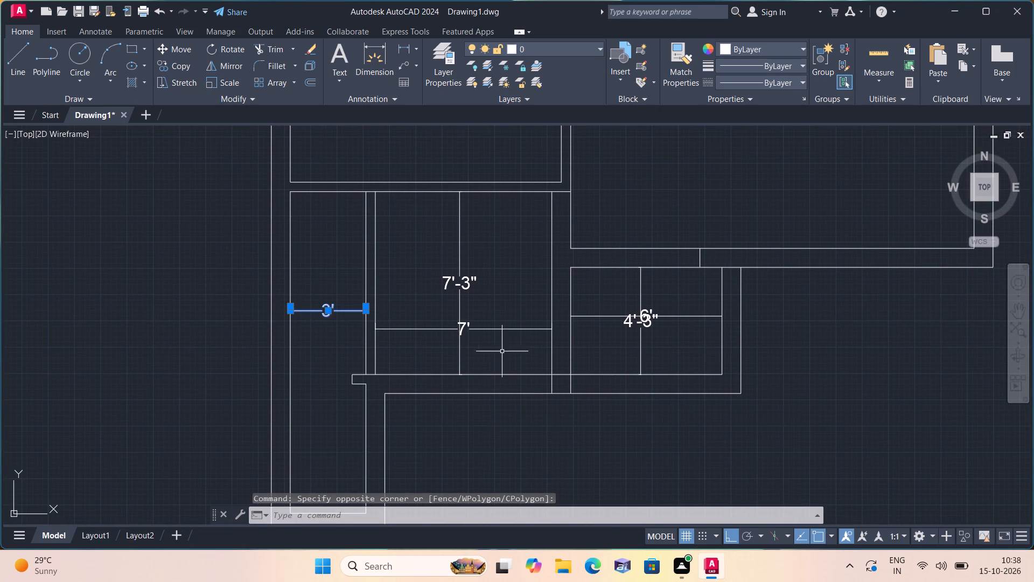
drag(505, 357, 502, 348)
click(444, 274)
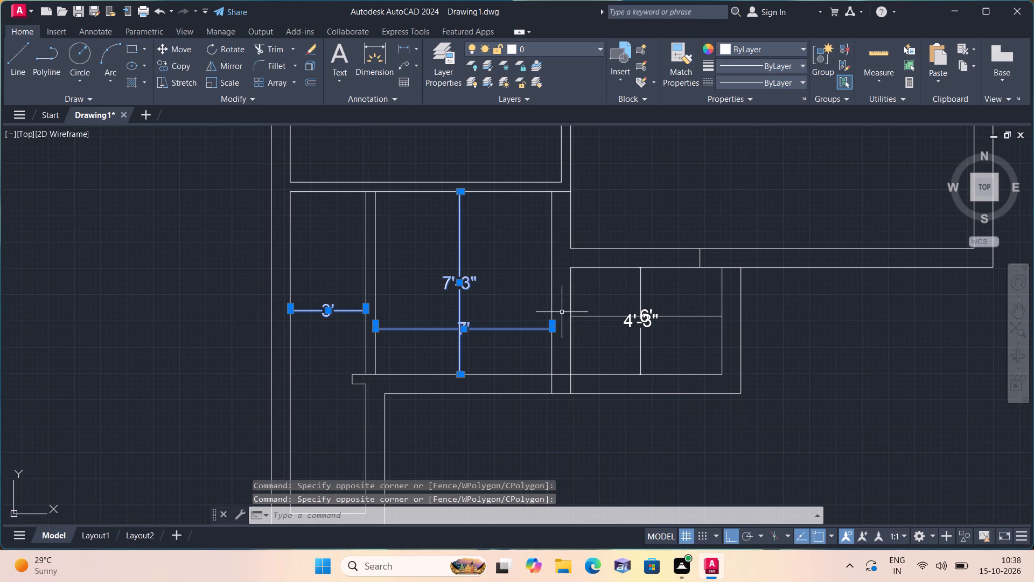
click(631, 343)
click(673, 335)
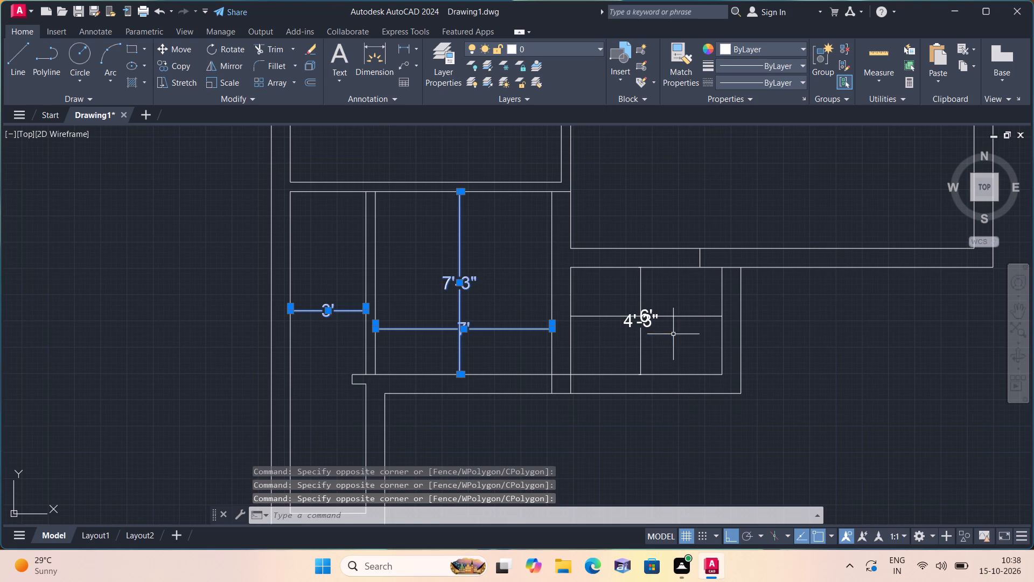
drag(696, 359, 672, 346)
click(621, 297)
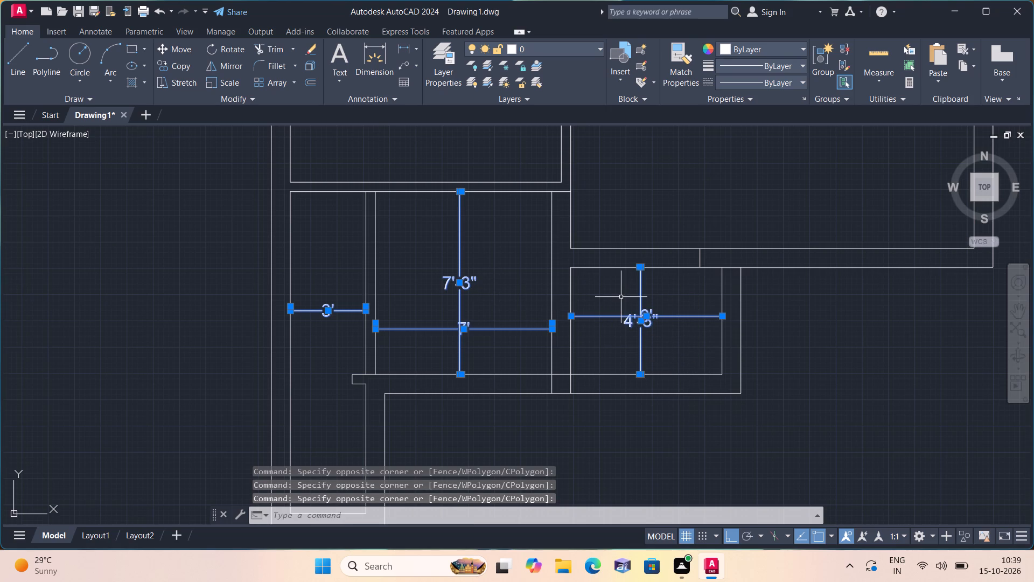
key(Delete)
Trim away the short vertical end line closing the 4.5" wall stub that projects into the narrow space.
scroll(491, 365, down, 1)
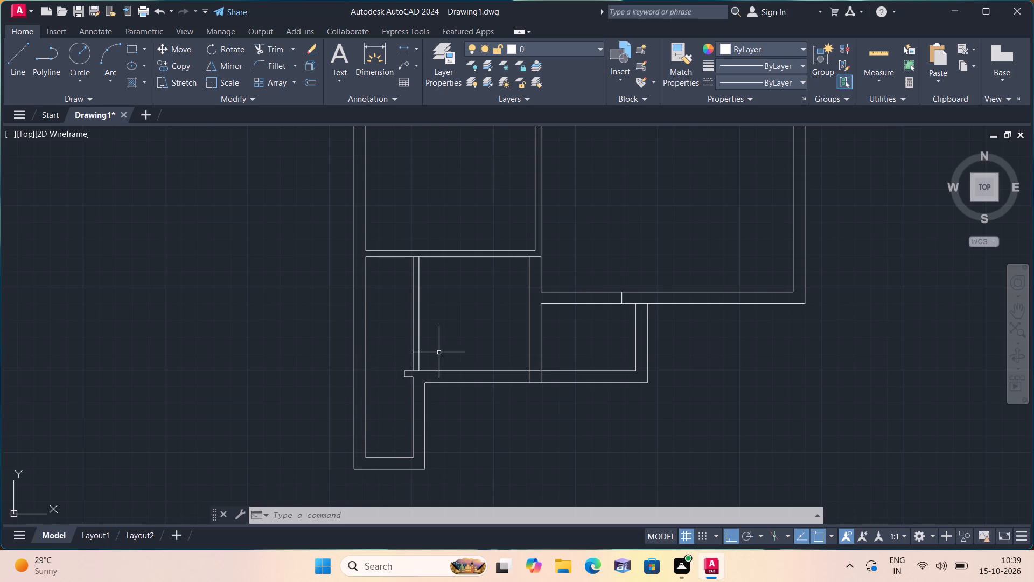
scroll(404, 378, up, 2)
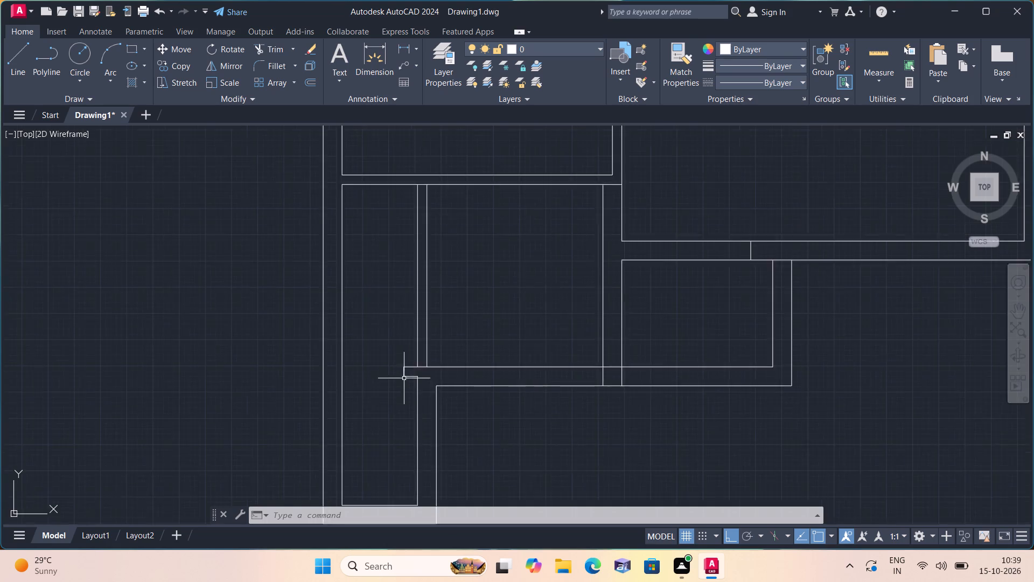
scroll(404, 378, up, 1)
click(404, 378)
click(394, 332)
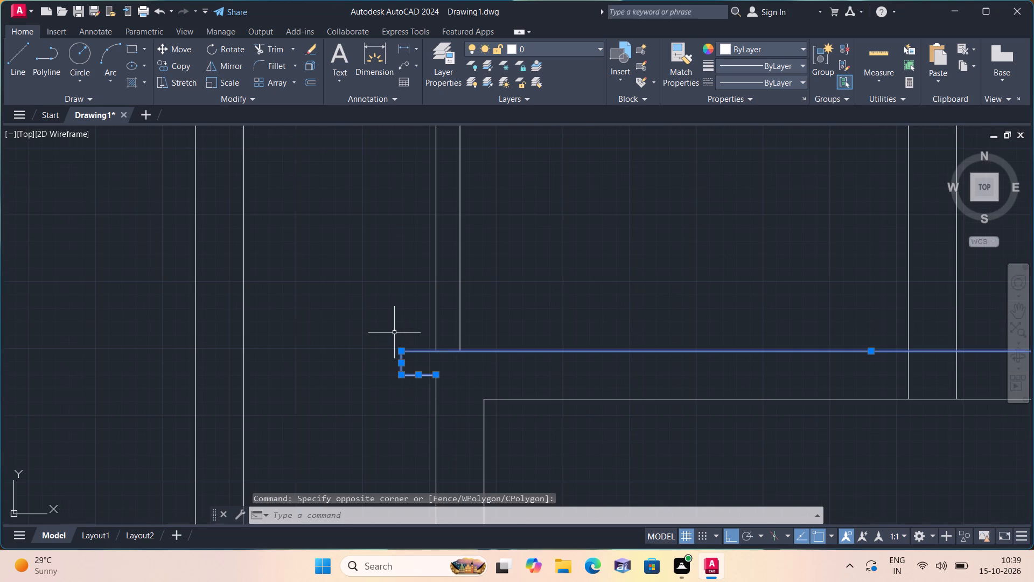
key(Escape)
text(trim)
key(space)
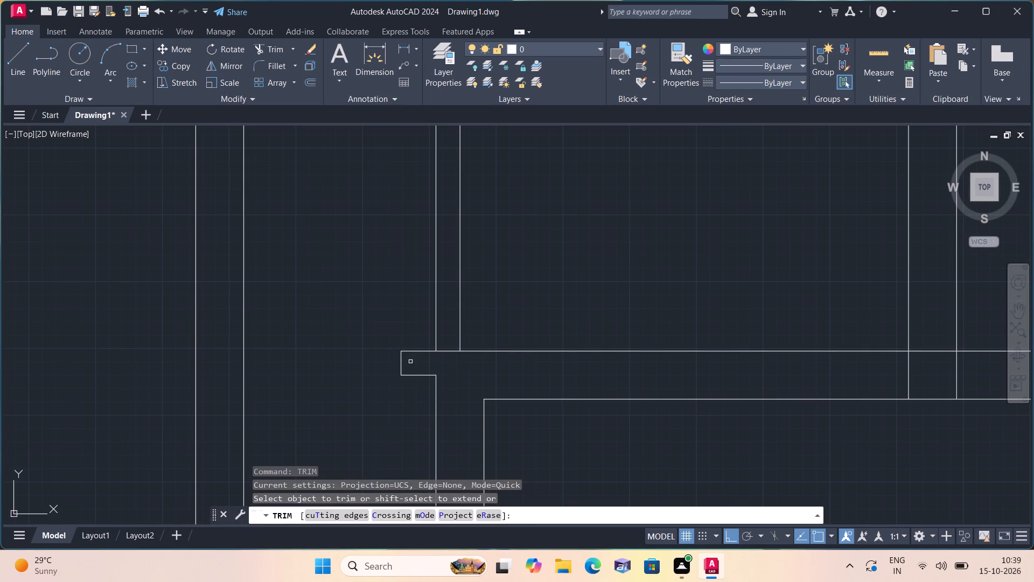
click(410, 363)
click(372, 359)
key(space)
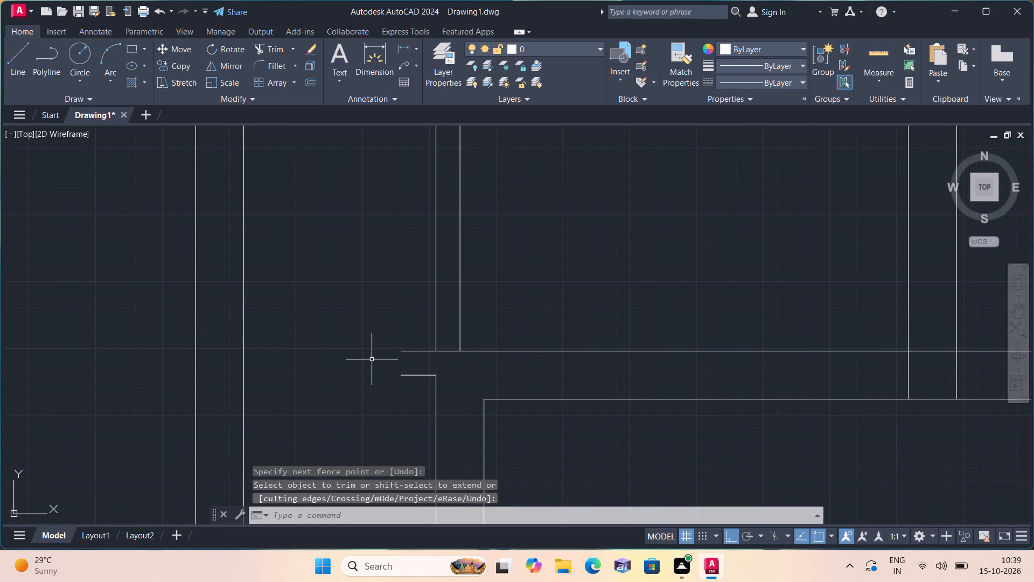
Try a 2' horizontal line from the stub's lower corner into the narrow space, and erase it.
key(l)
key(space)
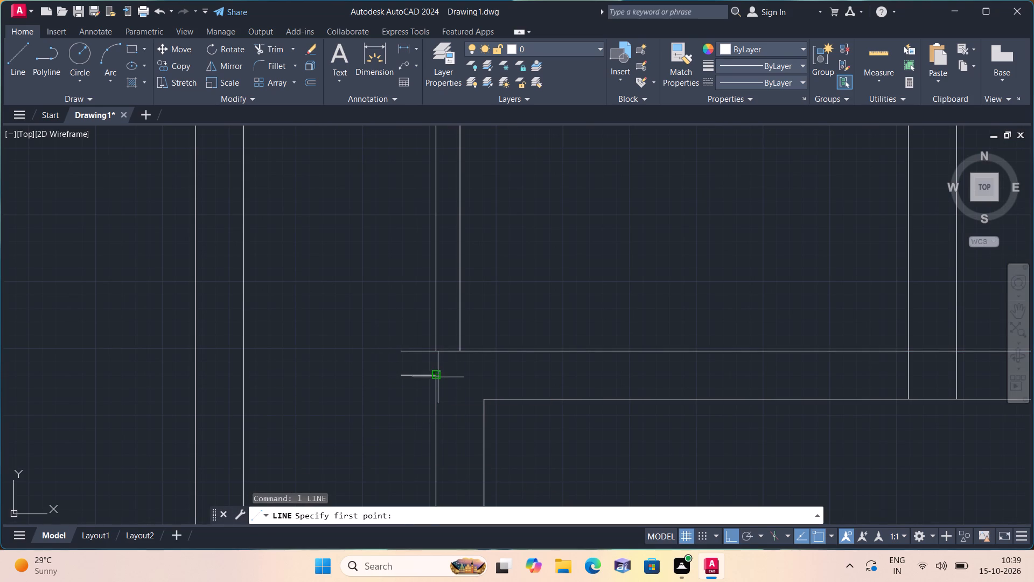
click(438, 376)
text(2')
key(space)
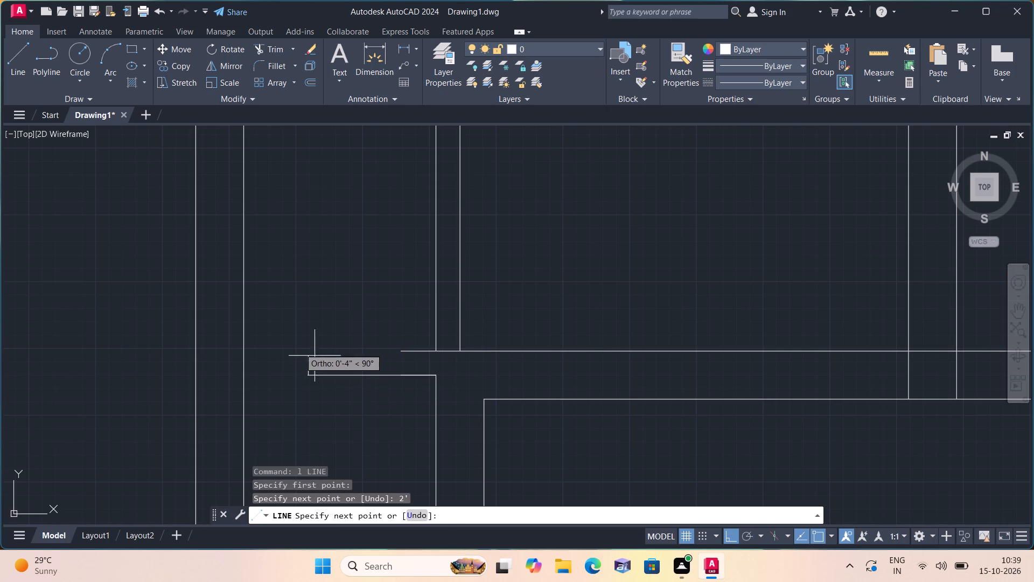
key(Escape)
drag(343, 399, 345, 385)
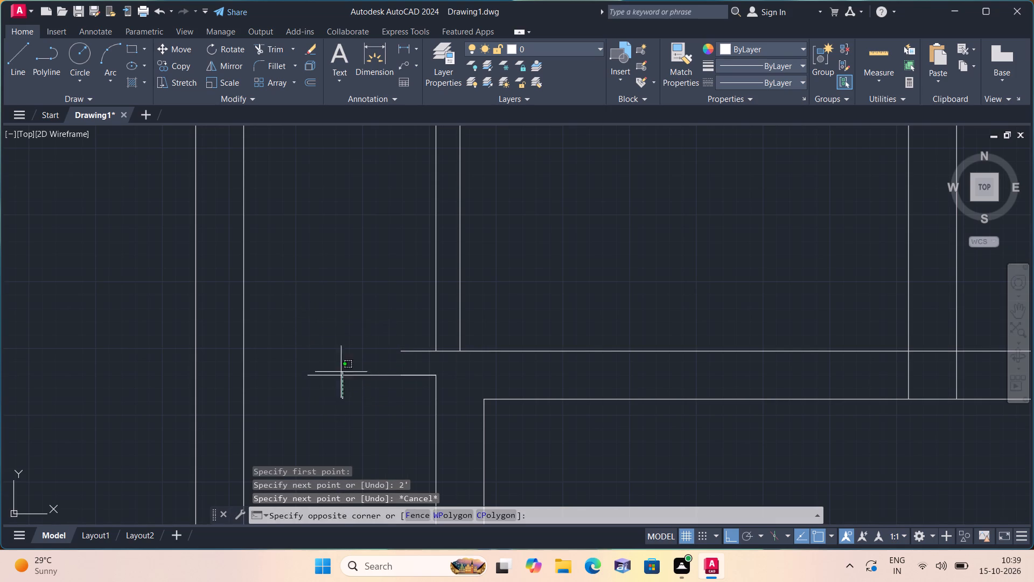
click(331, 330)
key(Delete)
Draw a 1' line from the stub's lower corner into the narrow space and close it up to the stub's upper line.
key(l)
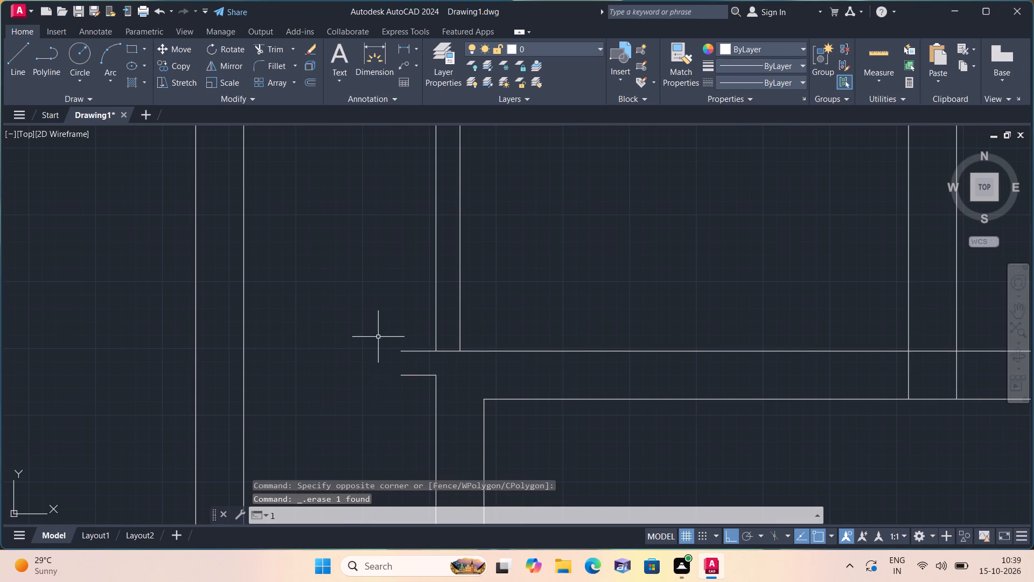
key(space)
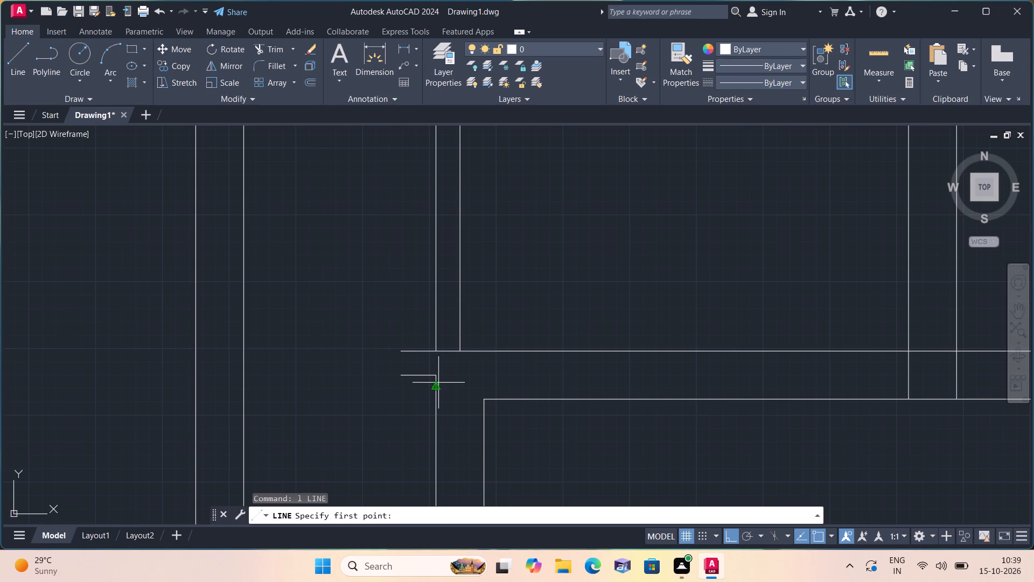
click(437, 375)
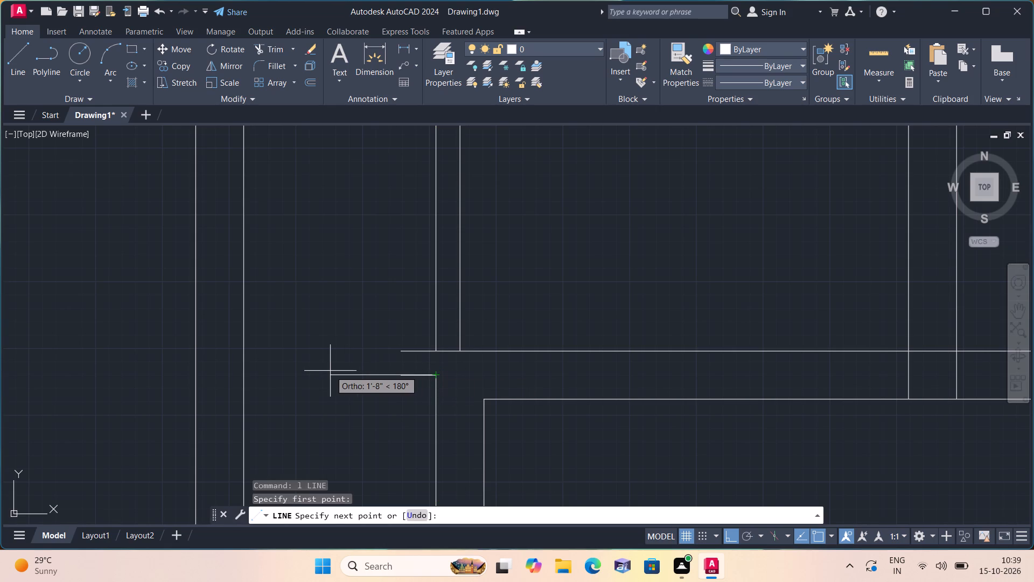
text(1')
key(space)
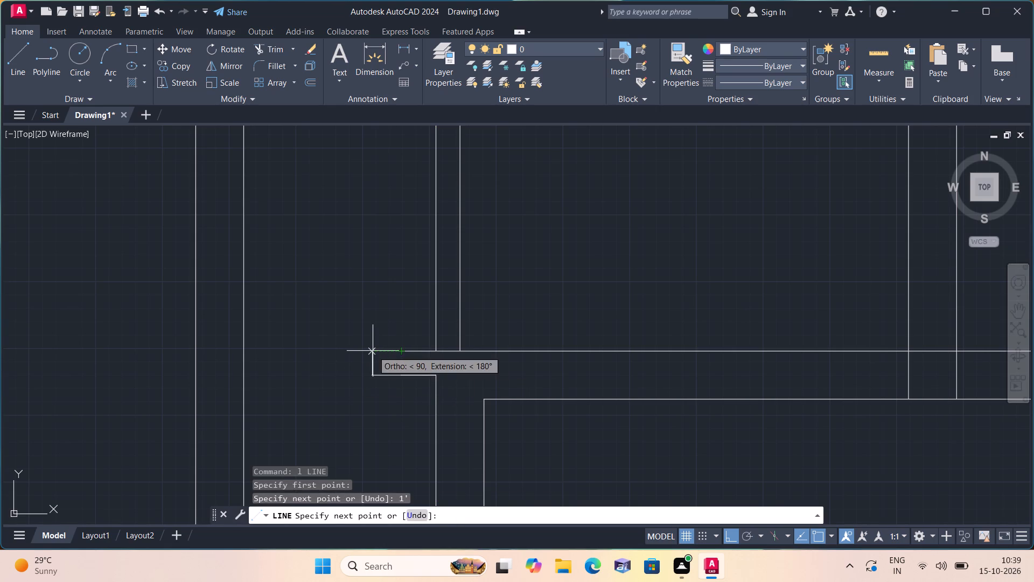
click(373, 351)
click(400, 352)
key(space)
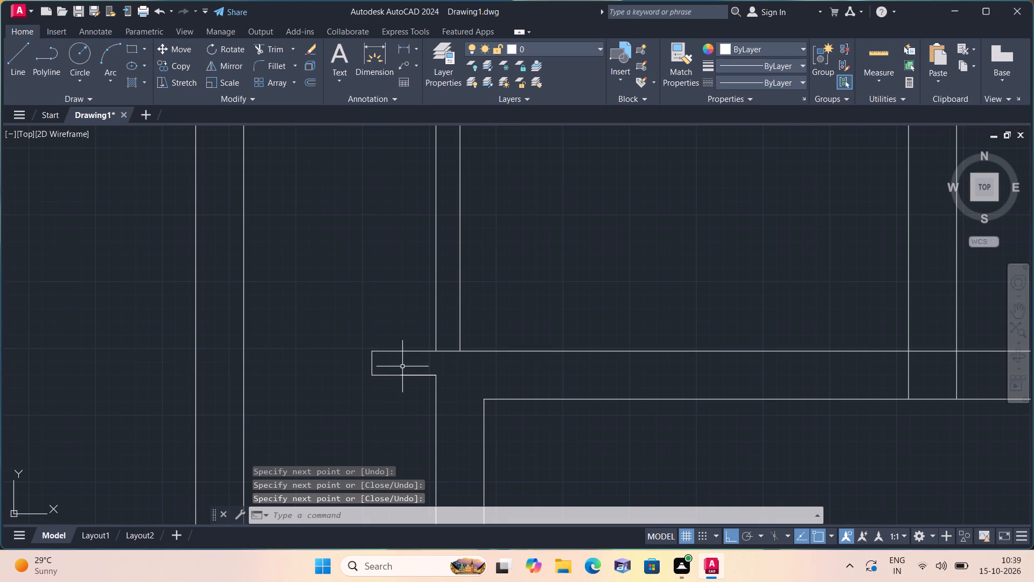
Delete the overlapping lower line of the stub and draw a line from the new end cap to the remaining short segment.
click(407, 376)
key(Delete)
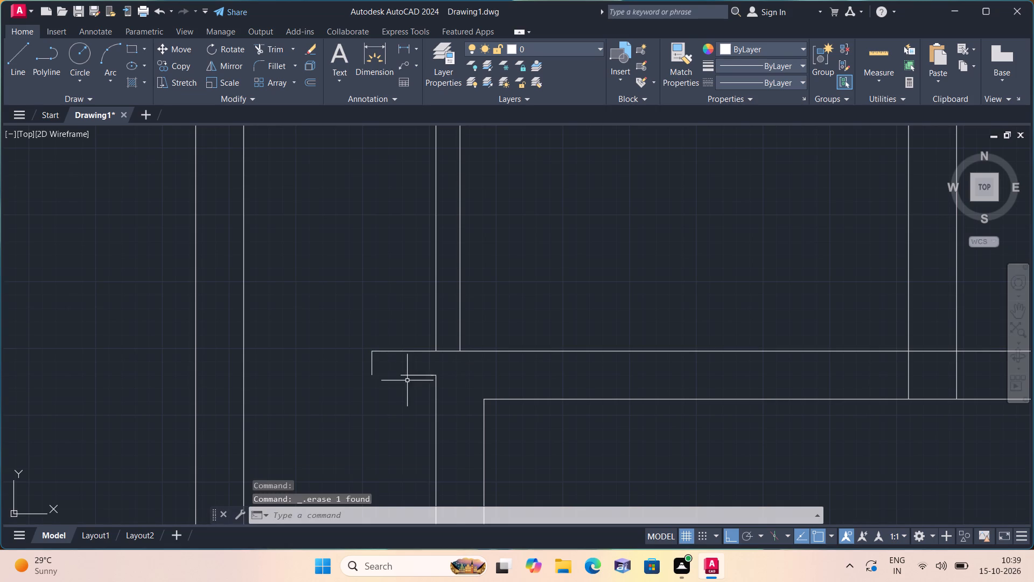
scroll(408, 391, down, 1)
scroll(384, 391, up, 1)
key(l)
key(space)
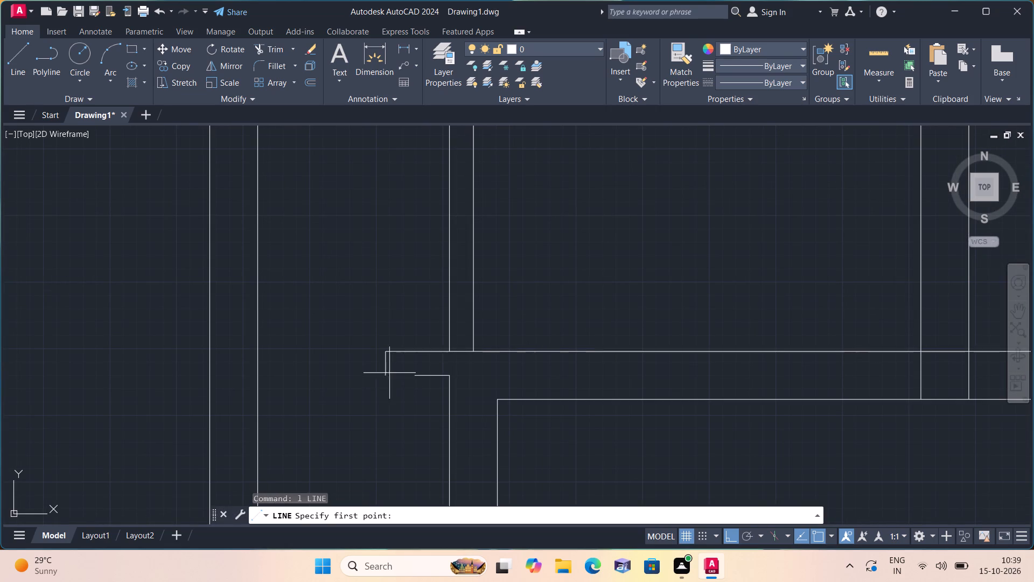
scroll(387, 371, up, 1)
click(388, 375)
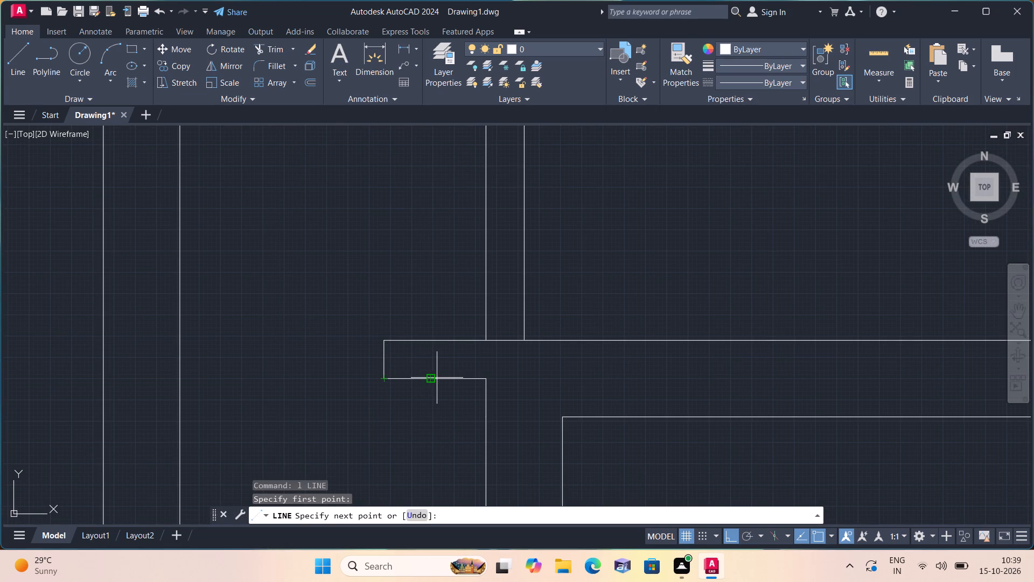
click(429, 378)
key(space)
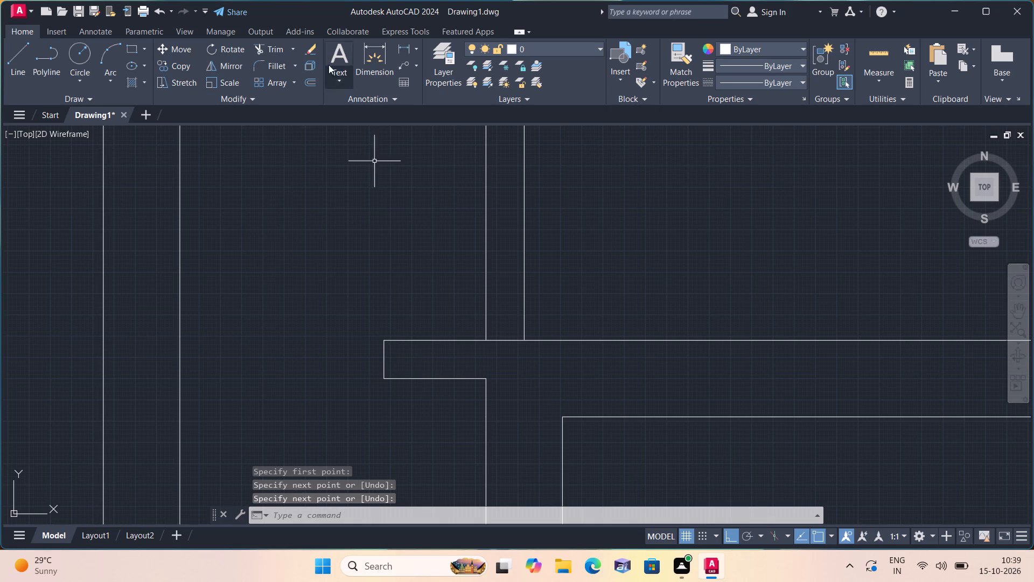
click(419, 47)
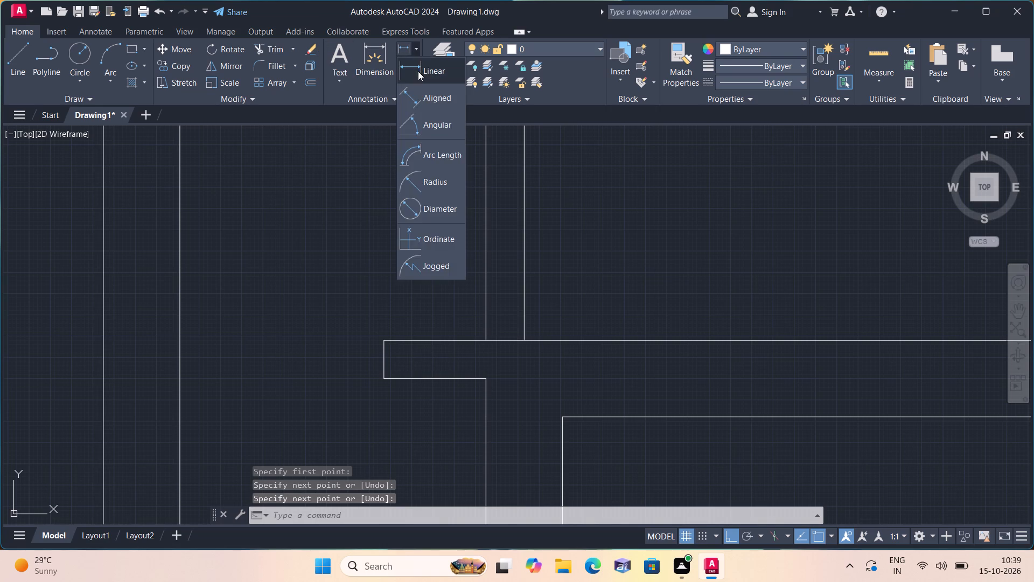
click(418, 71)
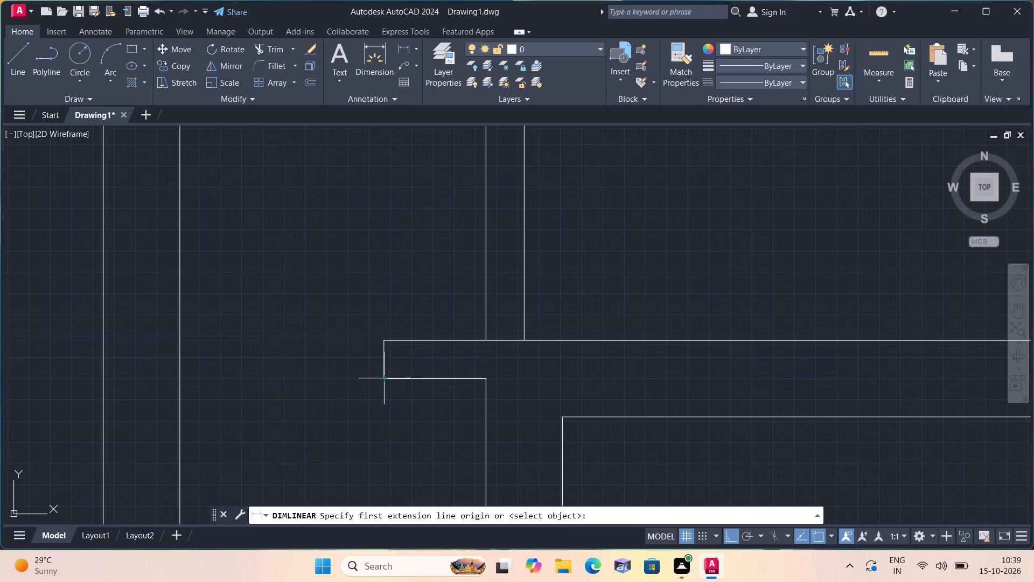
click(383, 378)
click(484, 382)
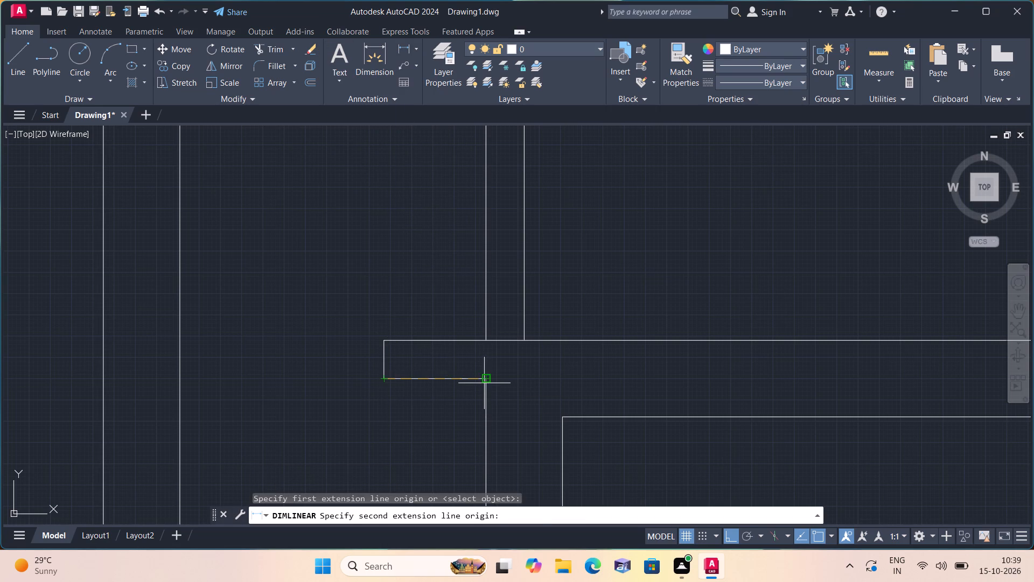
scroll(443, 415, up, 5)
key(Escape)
Draw a horizontal line along the middle of the 9" wall below the 6' room, from the partition to the outer side face.
scroll(443, 413, down, 2)
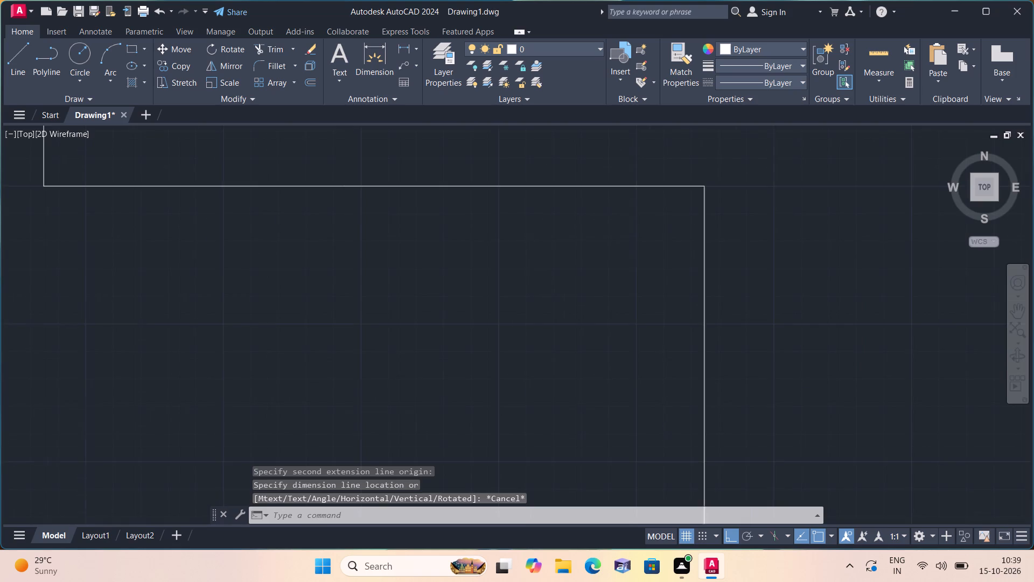
scroll(443, 413, down, 5)
middle_drag(443, 411, 446, 364)
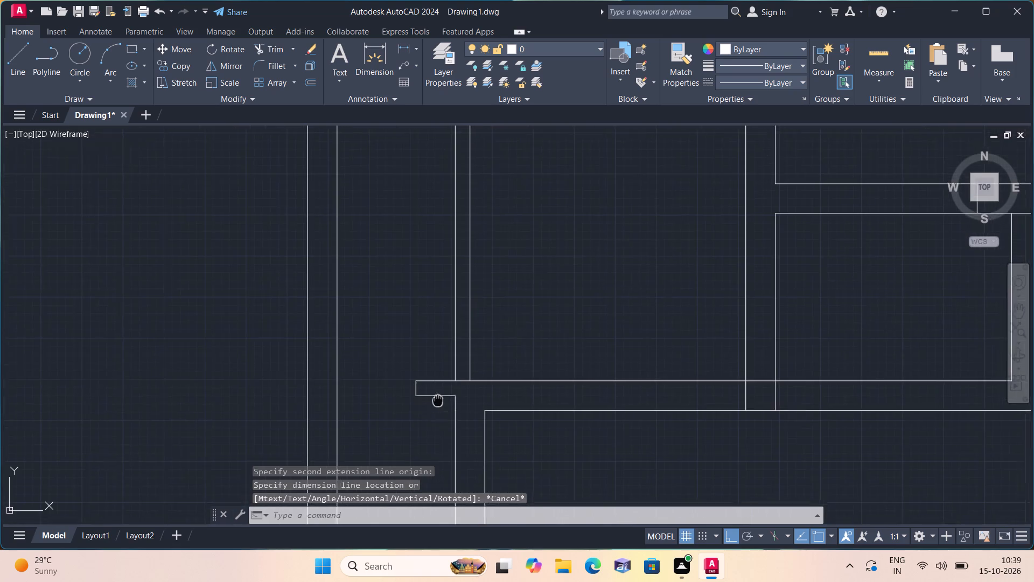
middle_drag(446, 364, 456, 345)
scroll(456, 345, down, 1)
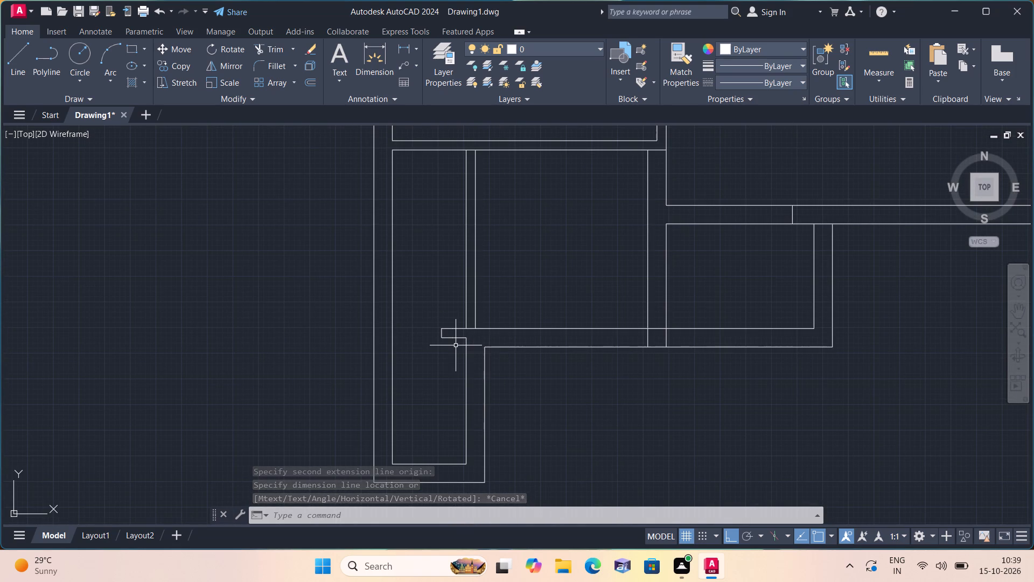
middle_drag(477, 361, 451, 316)
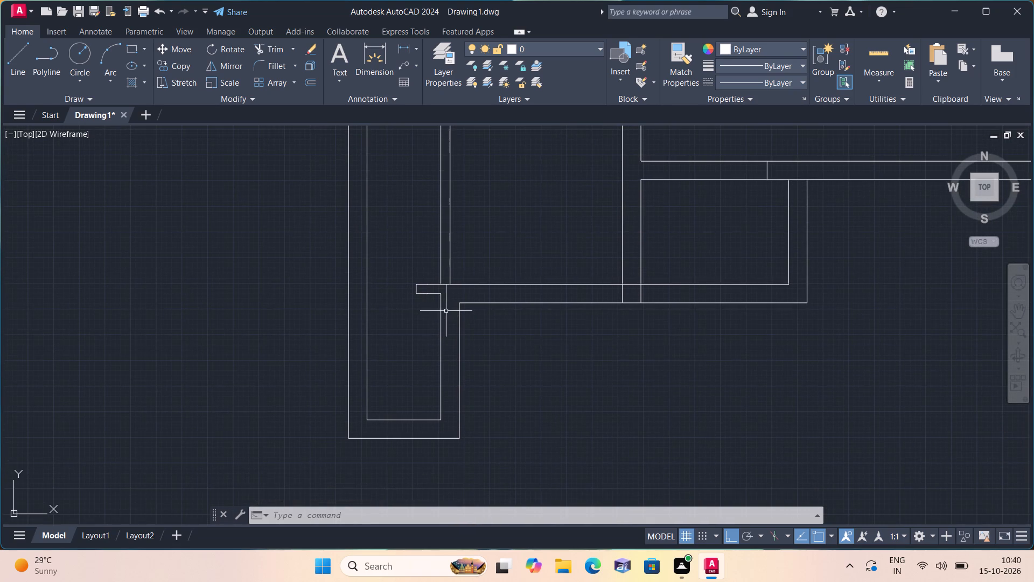
middle_drag(407, 310, 364, 412)
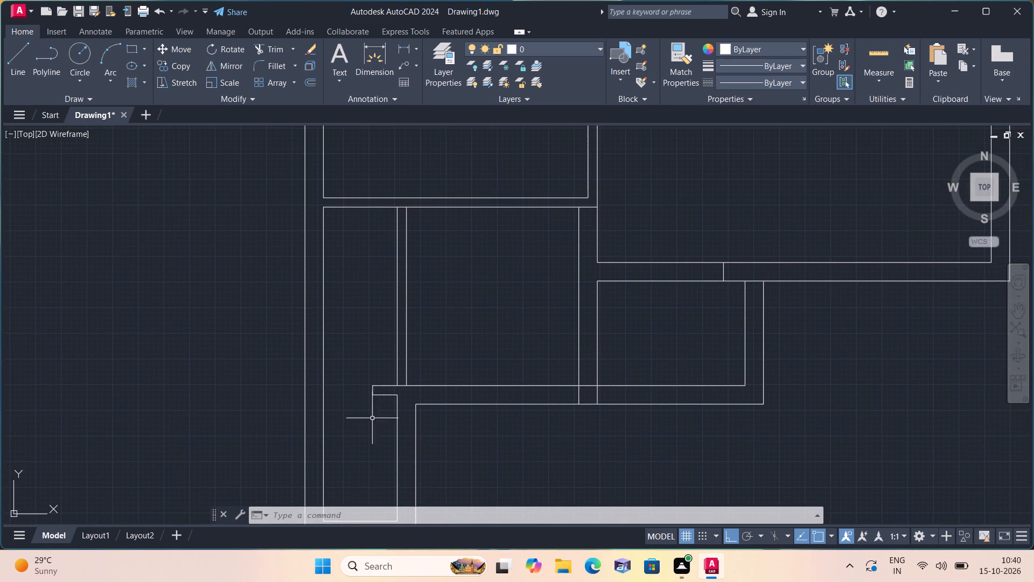
middle_drag(658, 418, 432, 400)
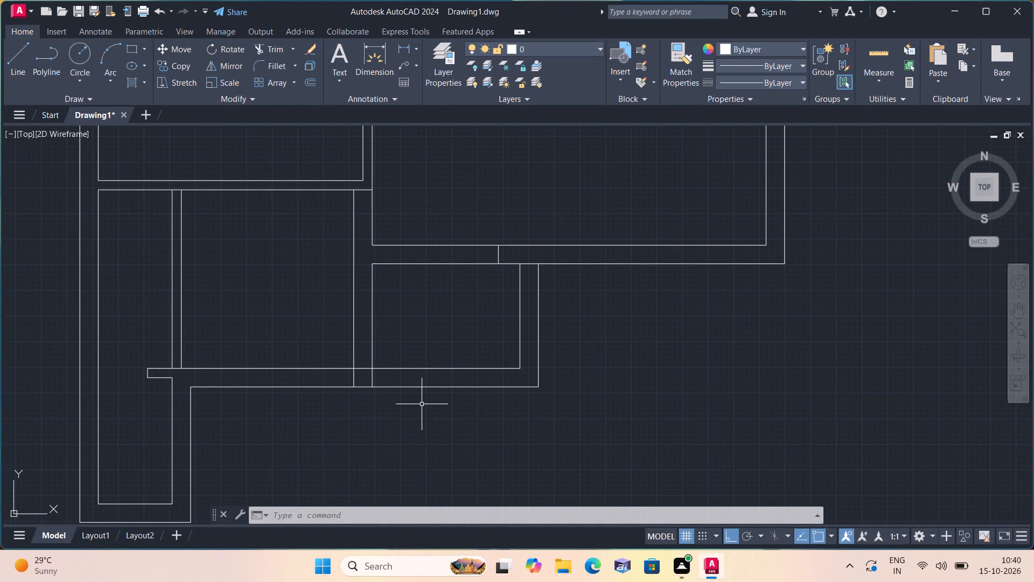
text(l)
key(space)
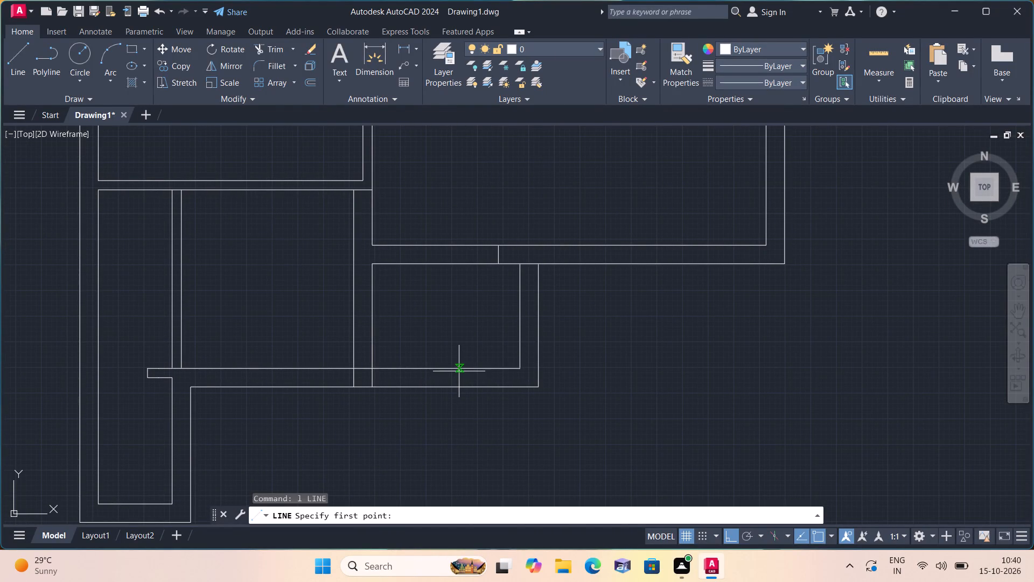
click(378, 378)
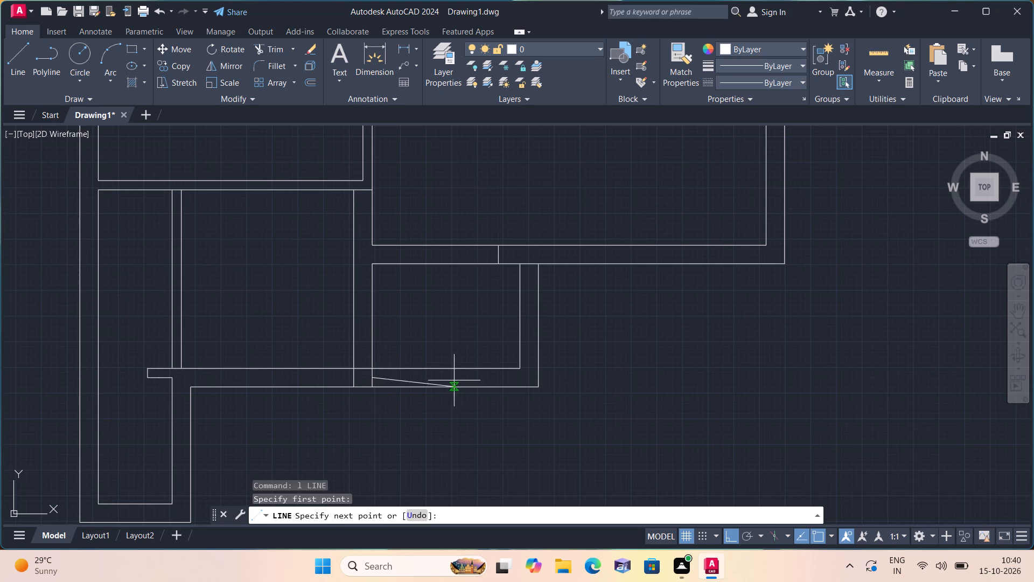
click(534, 378)
key(space)
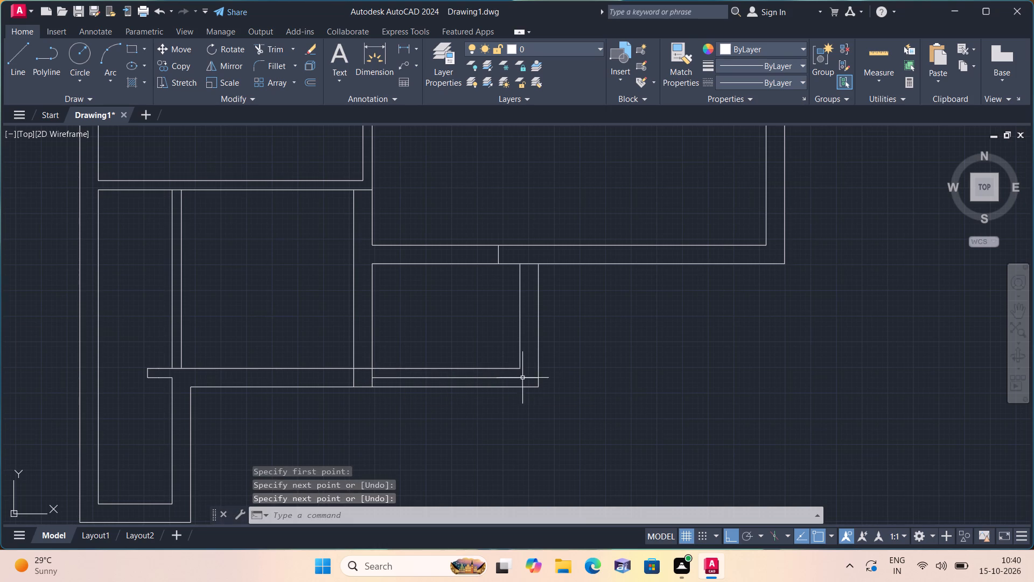
Draw a vertical line continuing the 6' room's outer side wall inner face down to the bottom wall's outer face.
key(space)
scroll(419, 379, up, 1)
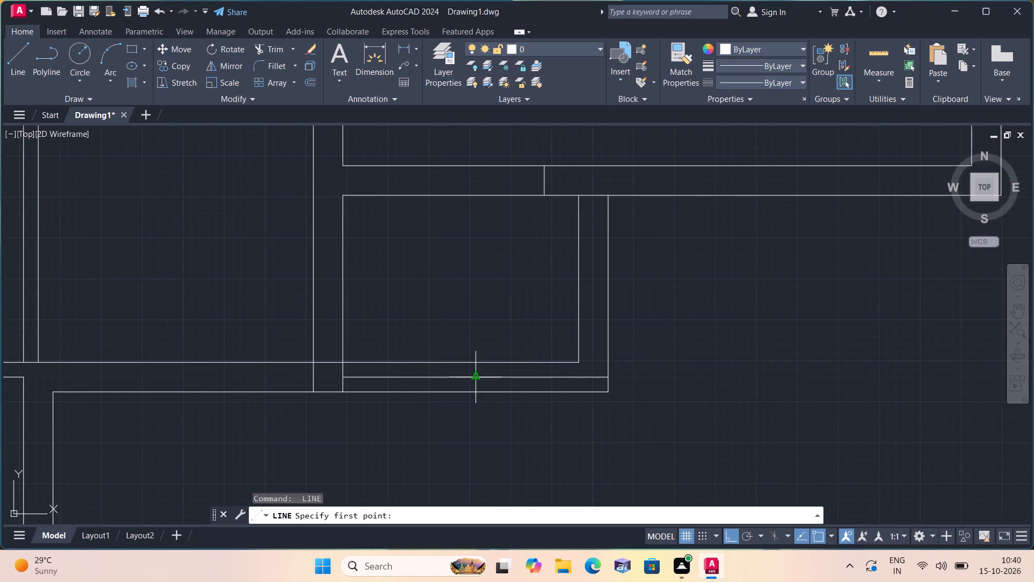
click(577, 360)
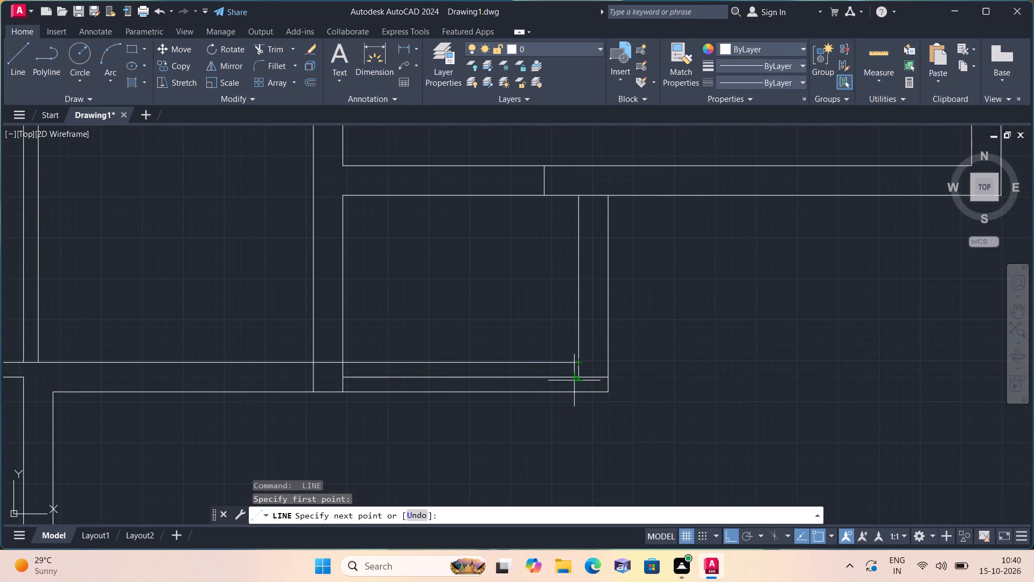
click(573, 393)
key(space)
Trim the wall's middle line where it extends past the new vertical line to the outer side face.
text(trim)
key(space)
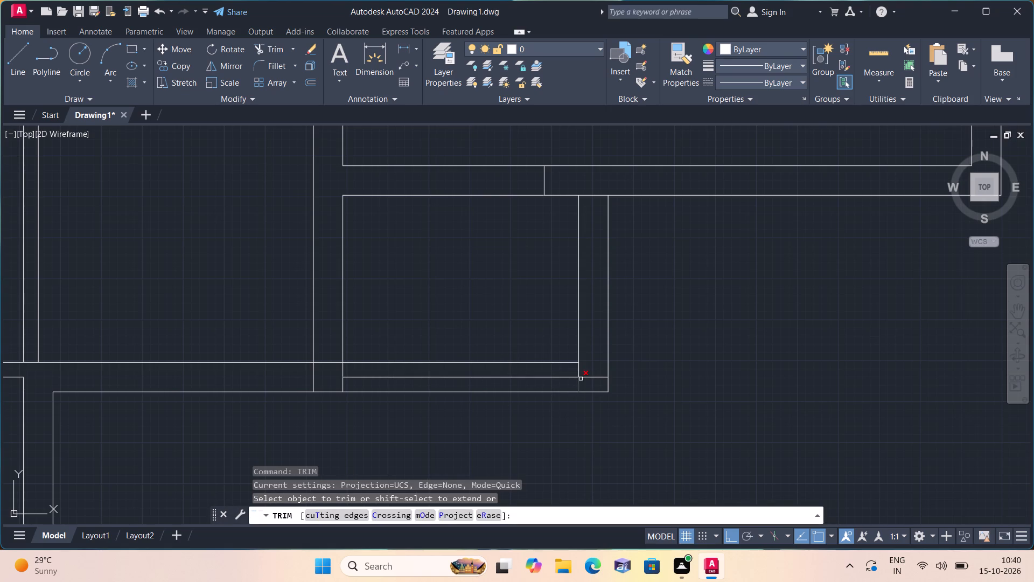
click(585, 378)
key(space)
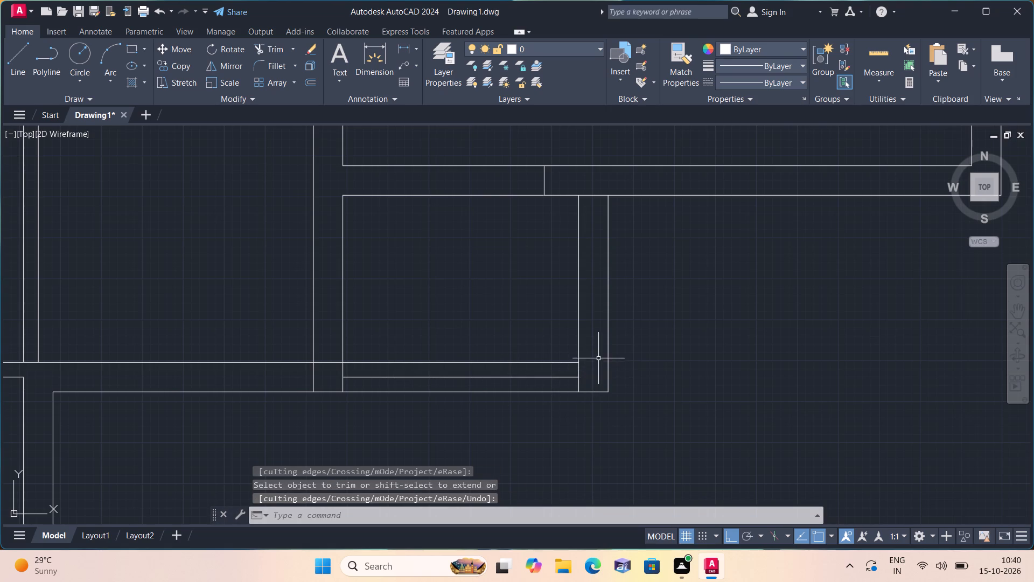
Draw a line from the middle line's midpoint up to the bottom wall's inner face, 1' toward the outer side wall, and down to the outer face.
key(l)
key(space)
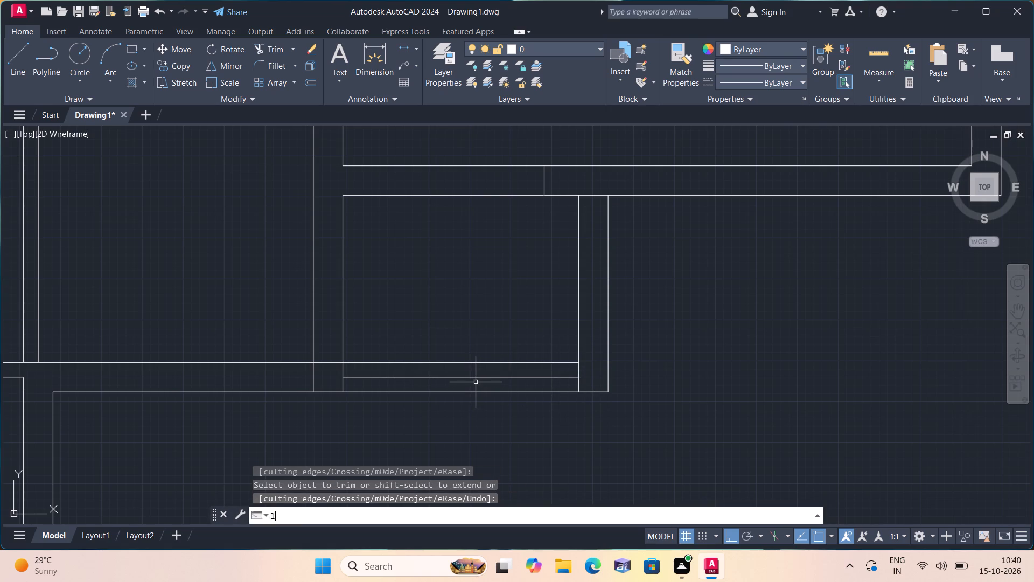
click(459, 376)
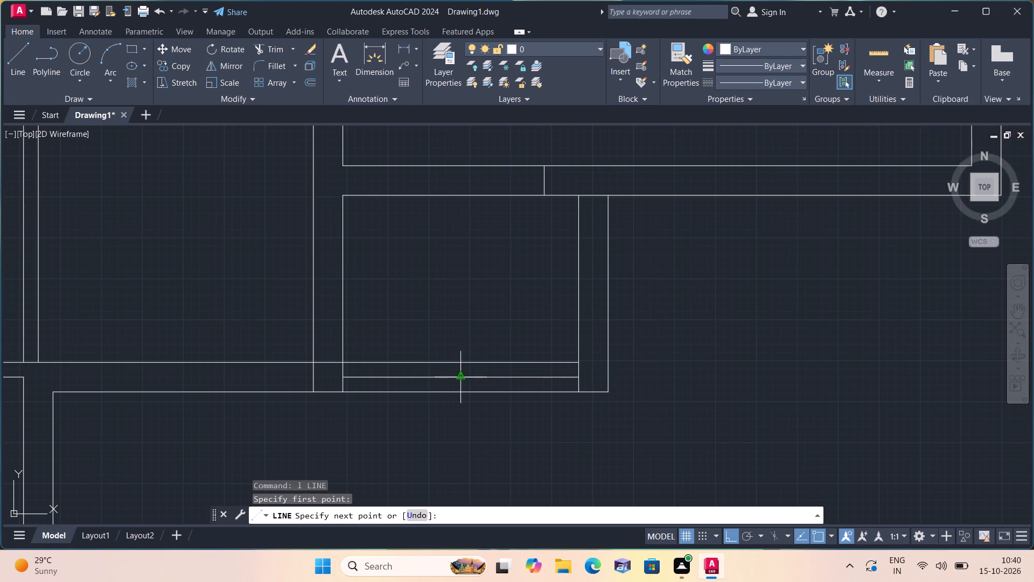
click(459, 360)
text(1')
key(space)
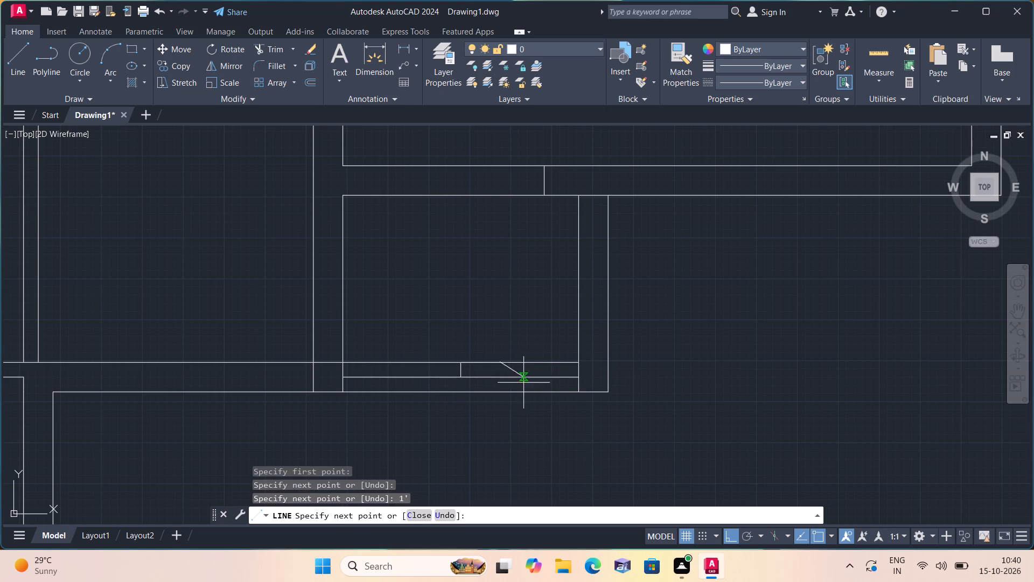
click(497, 393)
key(space)
Draw a line from the centre tick's upper end 1'2" along the inner face toward the partition and down to the outer face.
key(space)
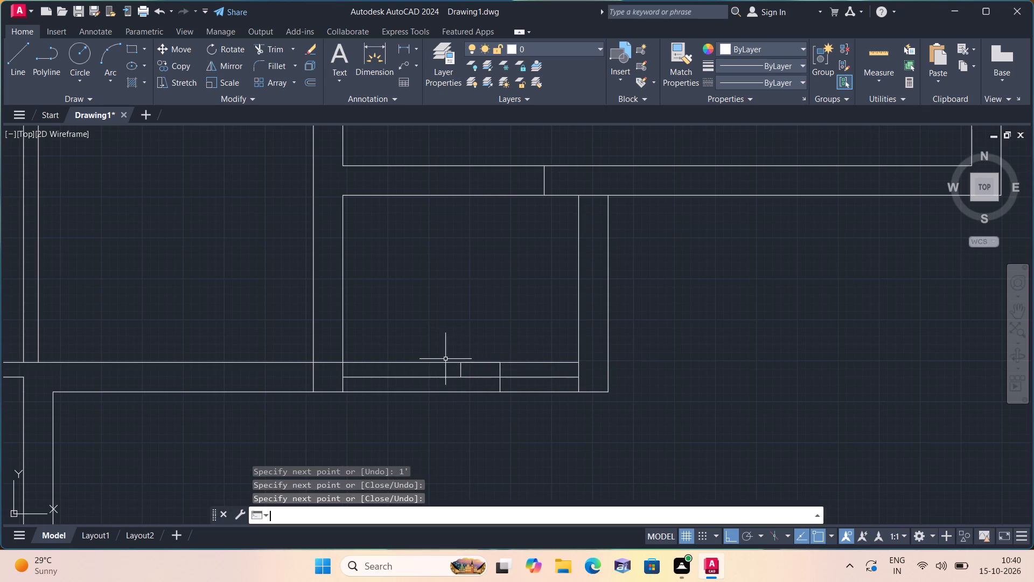
click(459, 364)
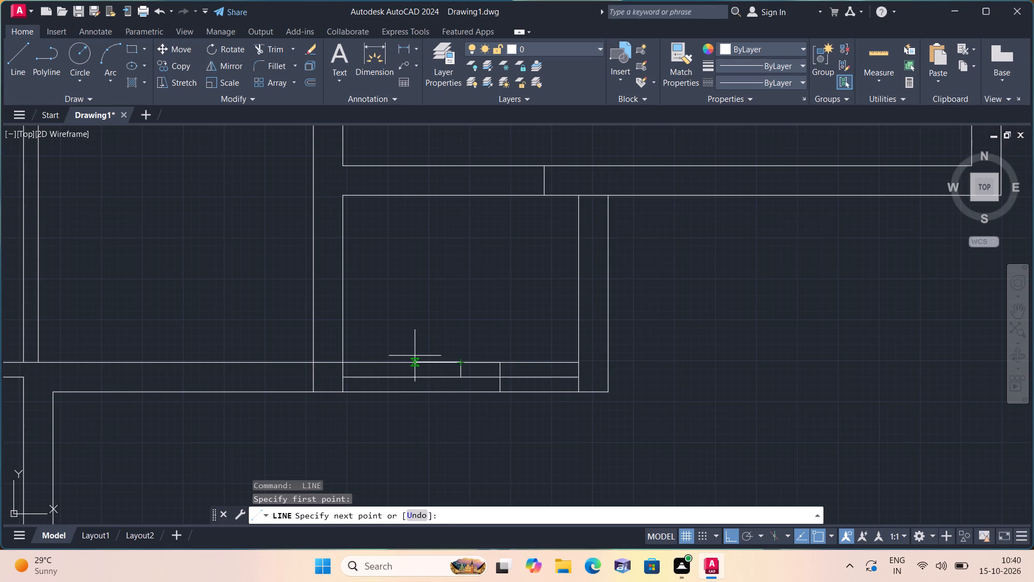
text(1'2")
key(space)
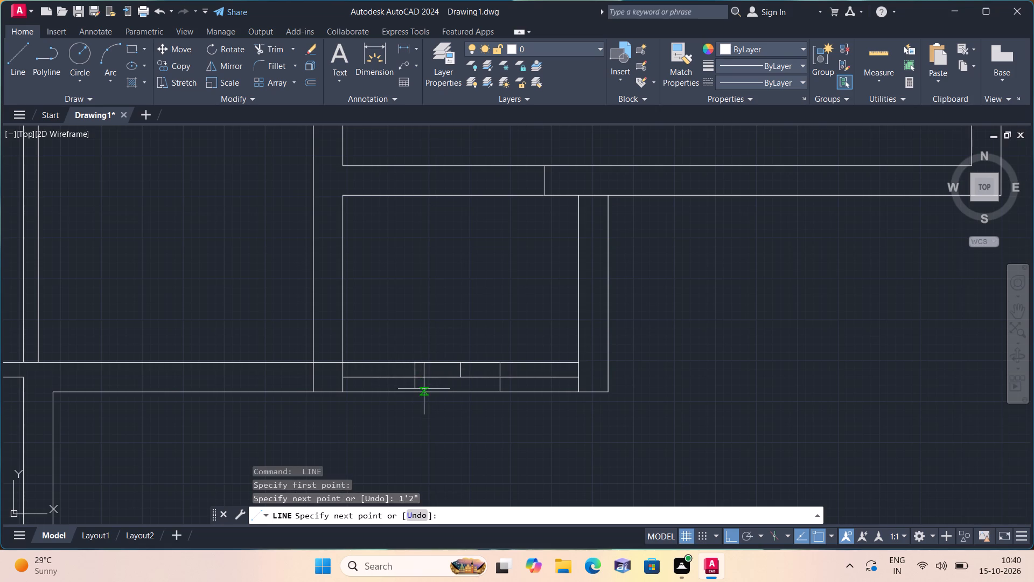
click(416, 393)
key(space)
Draw a line from the opening edge nearer the outer side wall 2" further toward that wall and down to the outer face.
key(space)
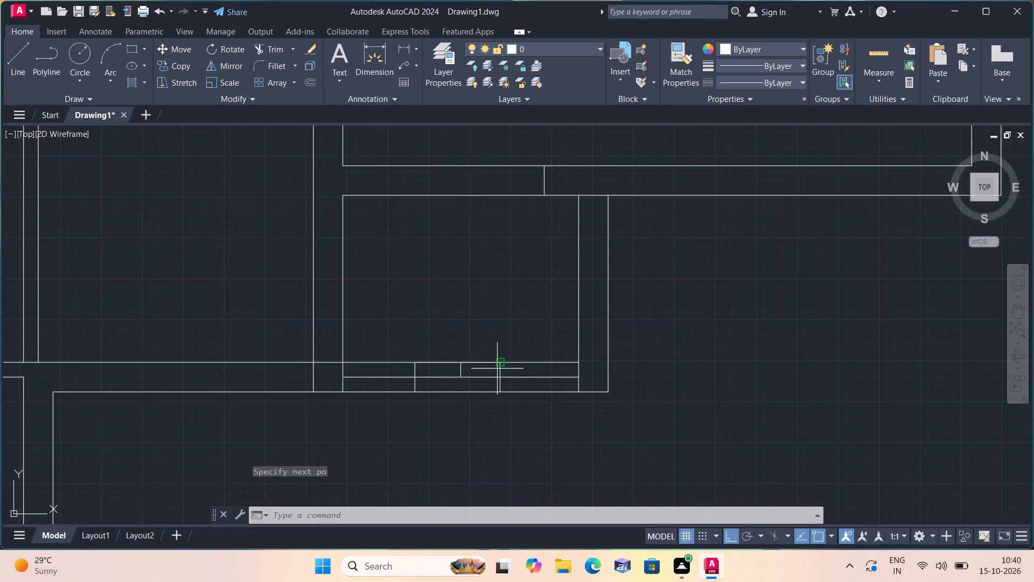
click(498, 363)
key(2)
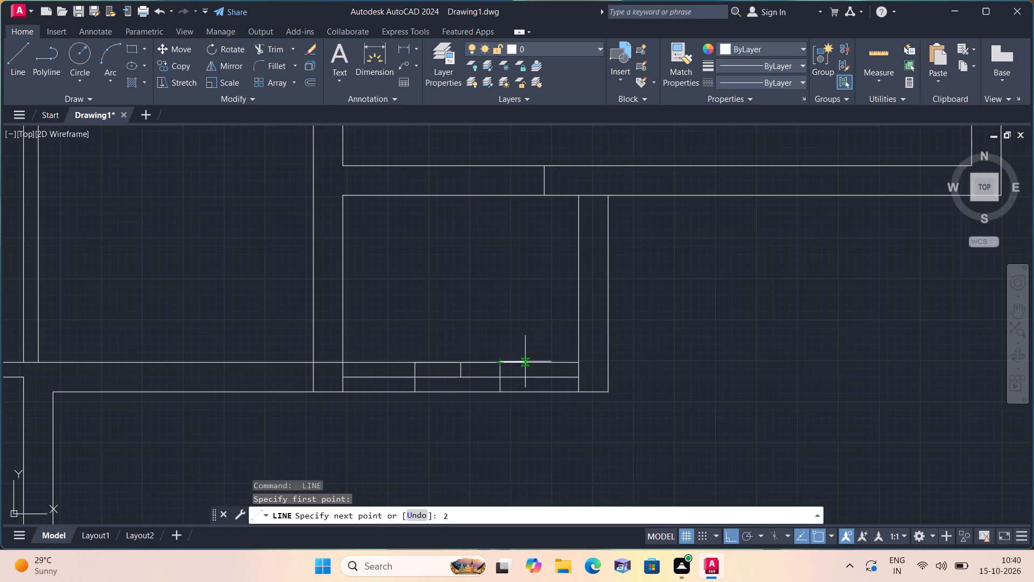
text(")
key(space)
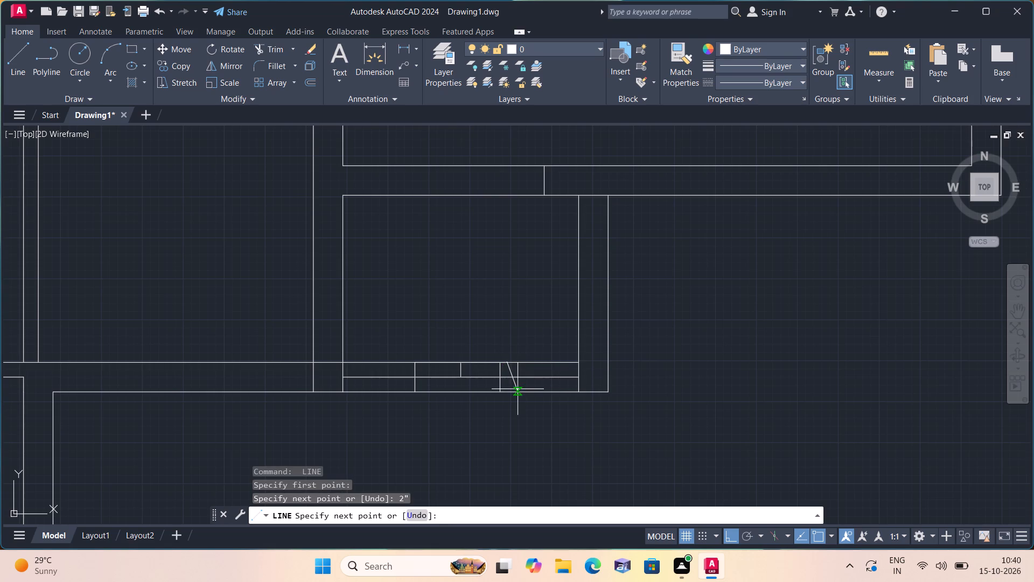
click(509, 391)
key(space)
Trim the bottom wall's faces and middle line between the two opening edges, and remove the centre tick.
scroll(480, 398, up, 1)
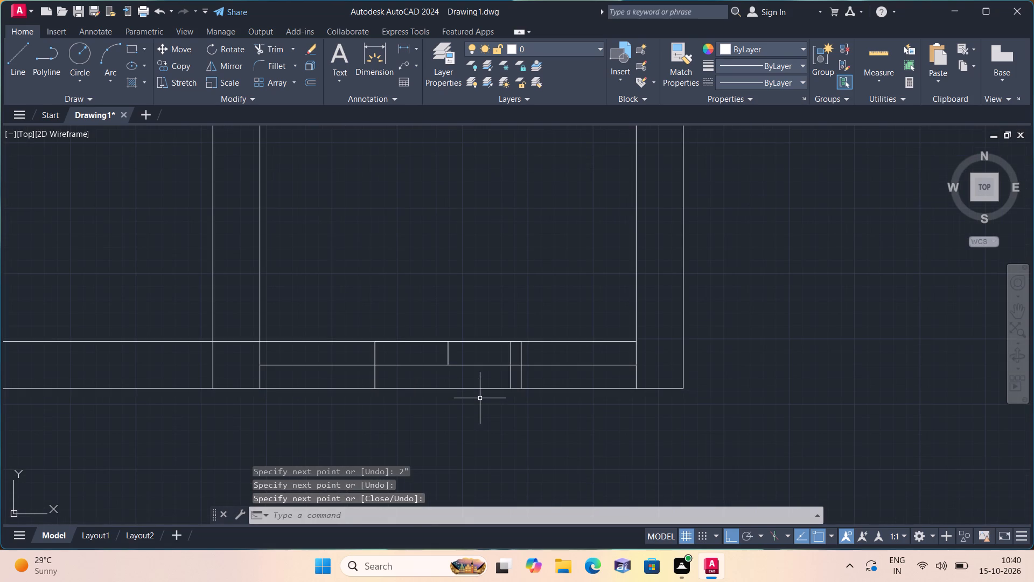
text(trim)
key(space)
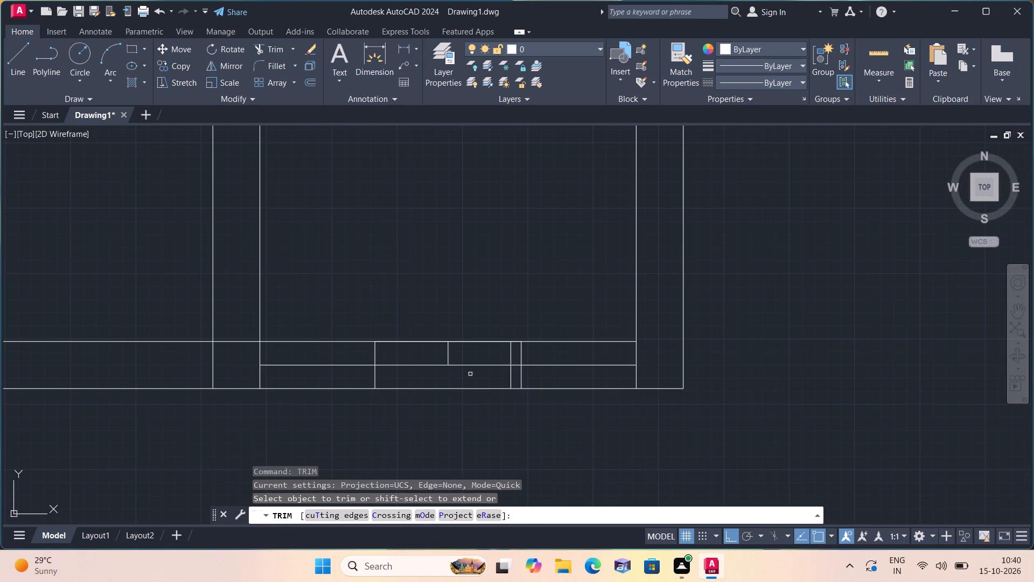
drag(441, 323, 441, 427)
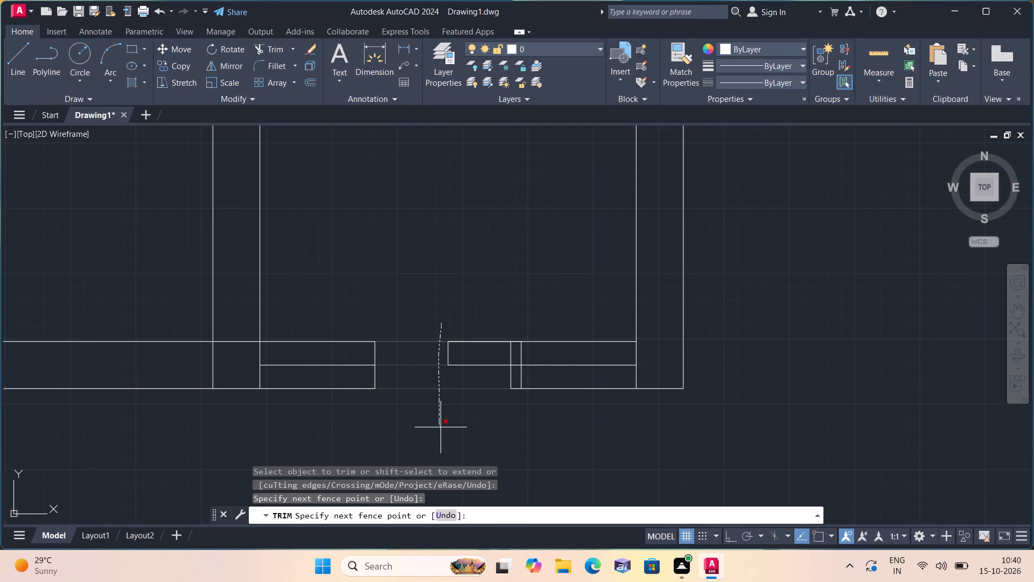
drag(471, 336, 469, 459)
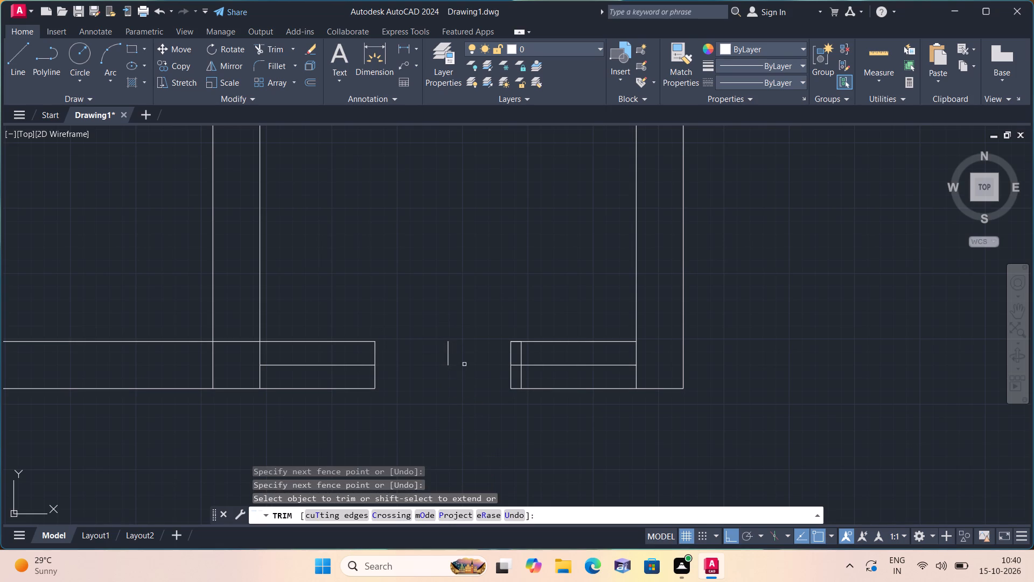
drag(464, 357, 444, 344)
click(435, 337)
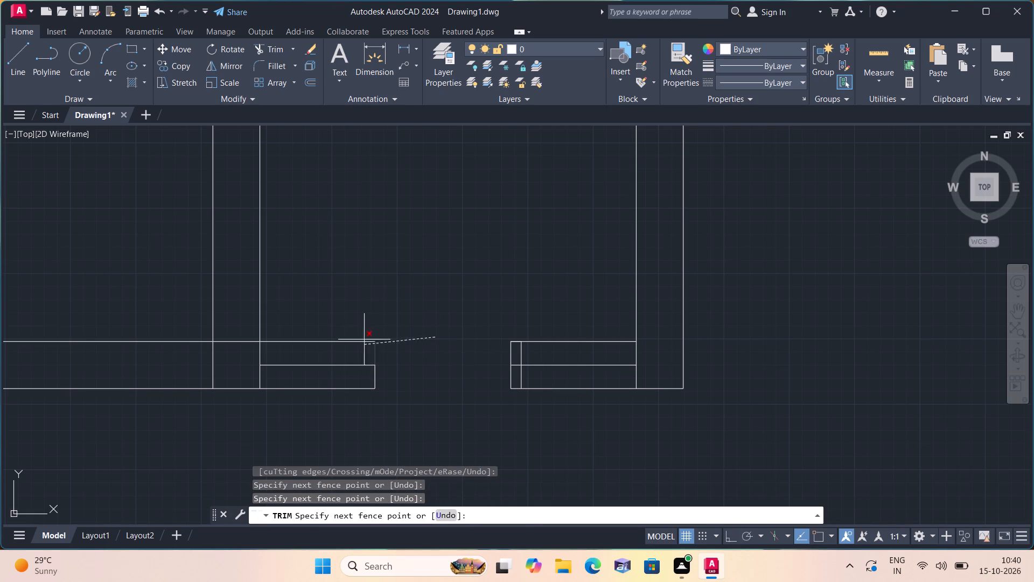
click(449, 308)
Trim away the middle line inside the wall pieces on both sides of the opening.
click(354, 364)
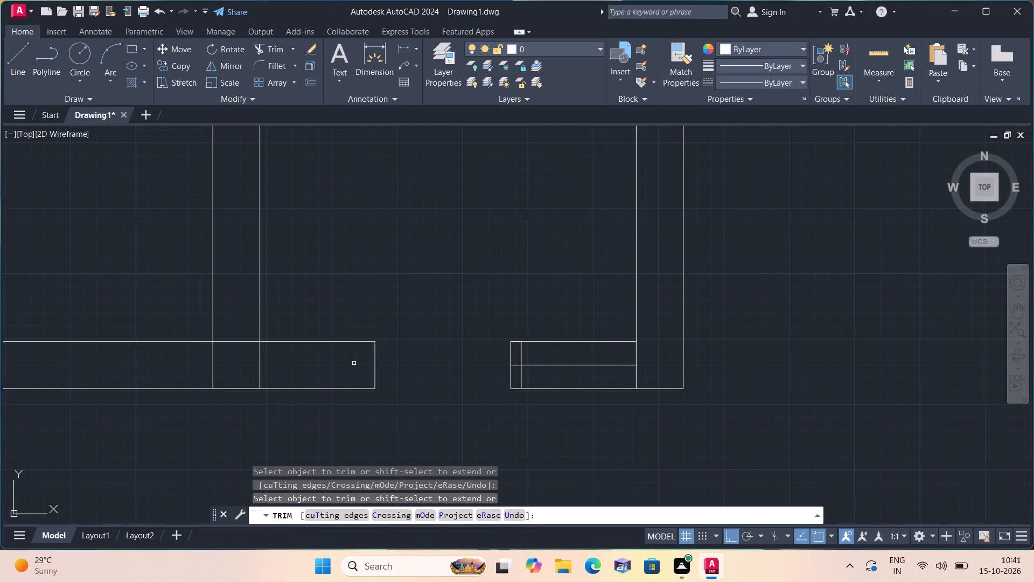
click(562, 373)
click(561, 355)
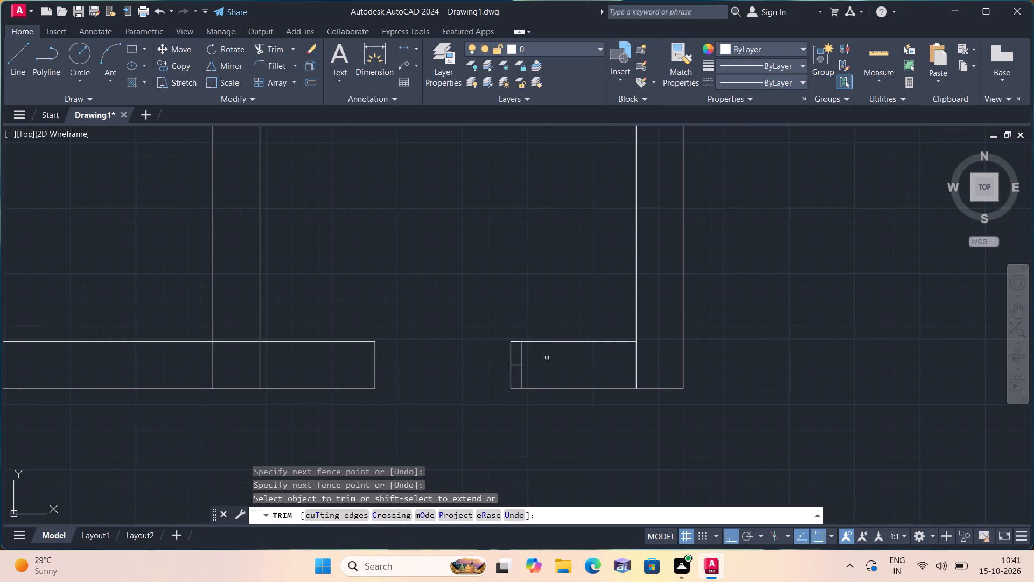
Trim away the 2" strip beside the opening so the wall piece ends at the offset vertical line.
scroll(511, 360, up, 2)
click(508, 339)
drag(514, 314, 526, 327)
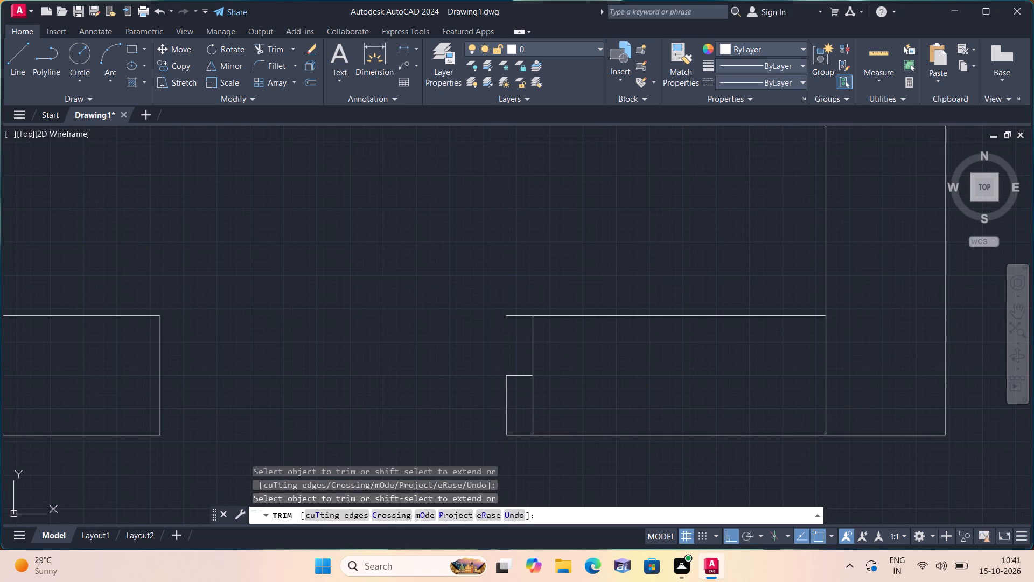
drag(526, 327, 527, 334)
click(526, 313)
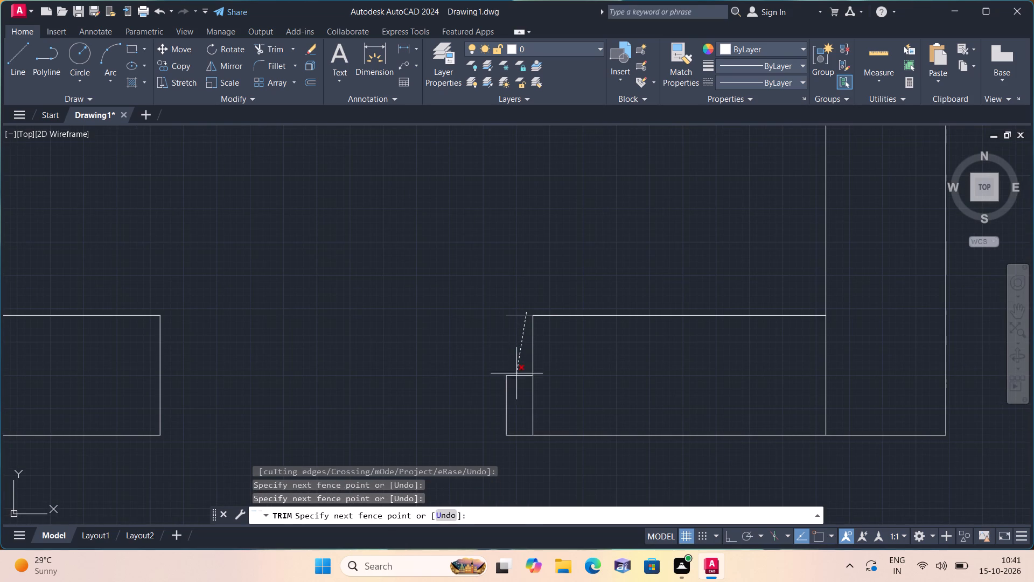
drag(516, 385, 502, 413)
click(511, 423)
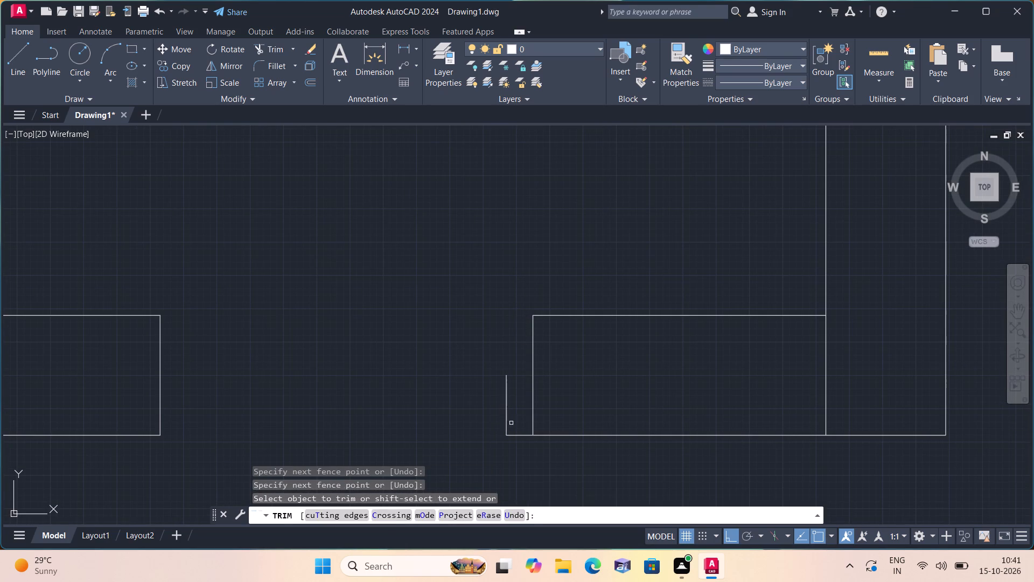
click(511, 434)
click(511, 434)
click(501, 405)
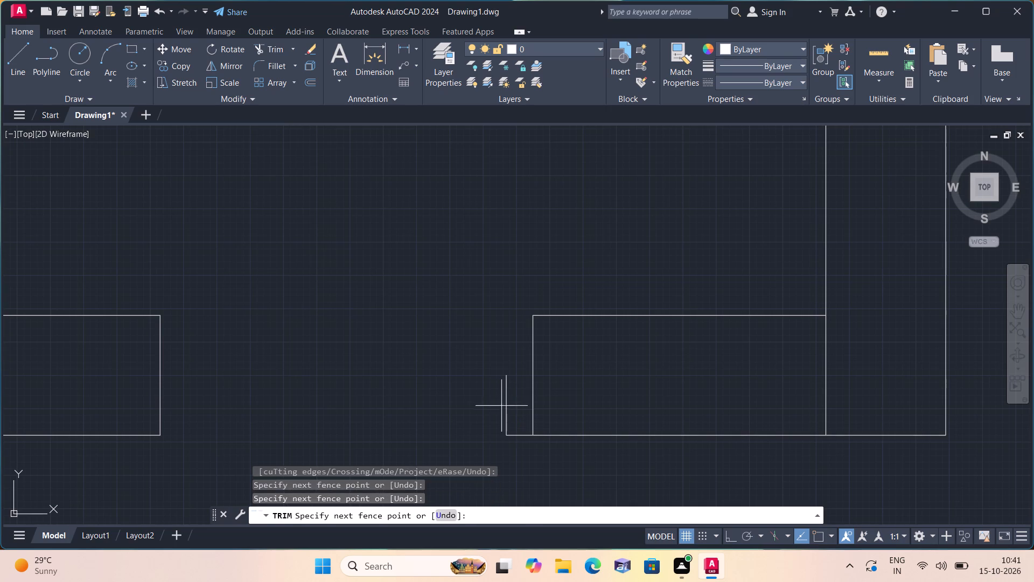
click(518, 440)
key(Escape)
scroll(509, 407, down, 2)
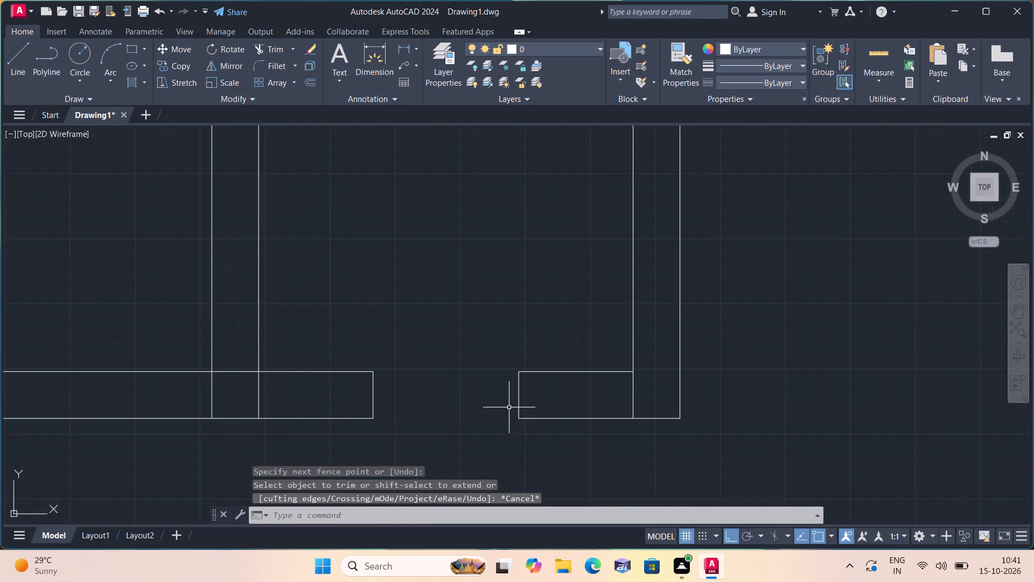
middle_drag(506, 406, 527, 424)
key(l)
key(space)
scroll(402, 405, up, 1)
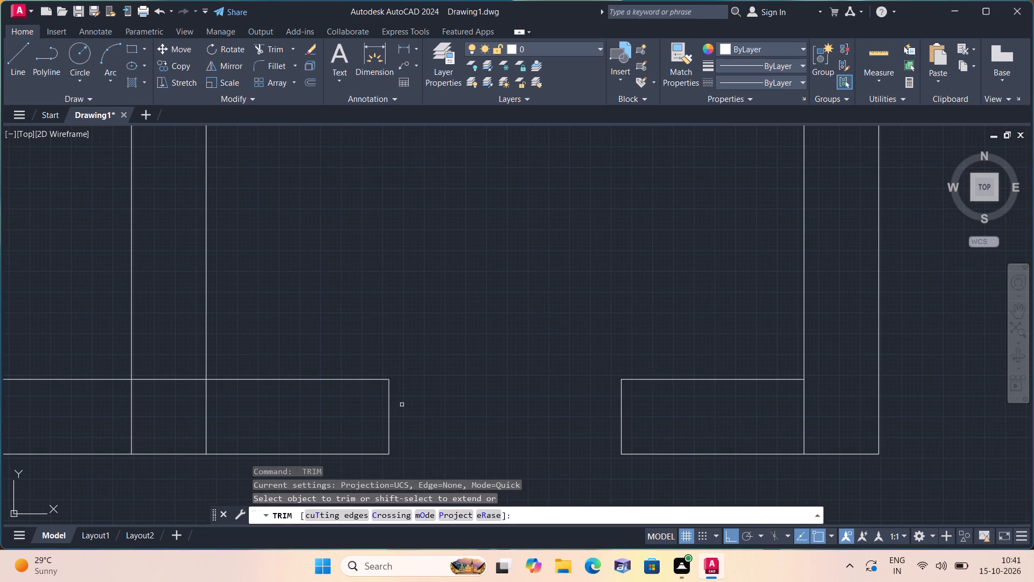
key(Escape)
Draw a horizontal line across the opening from the partition-side jamb's midpoint in three segments of 2", 2' and 2".
text(l)
key(space)
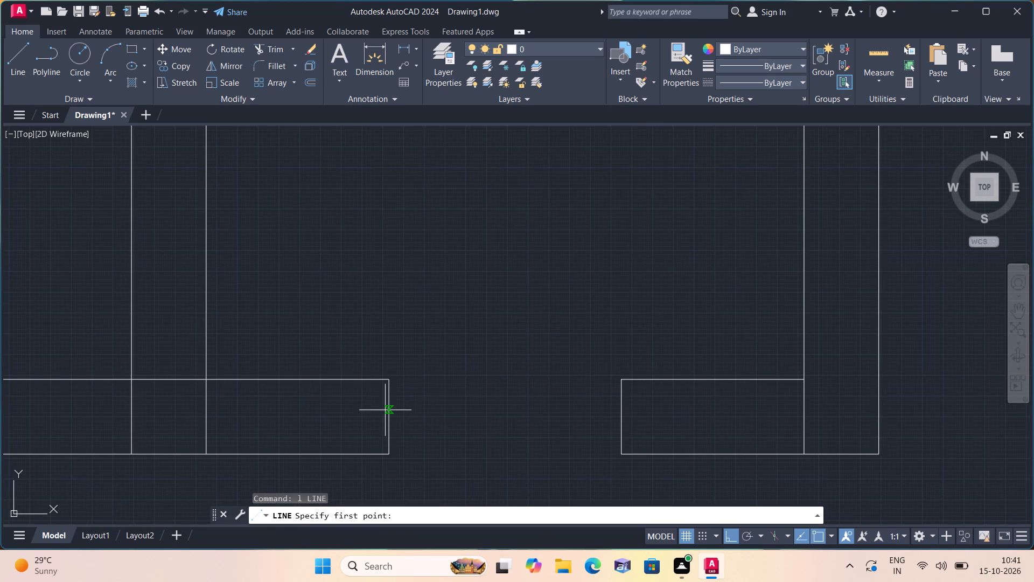
click(389, 414)
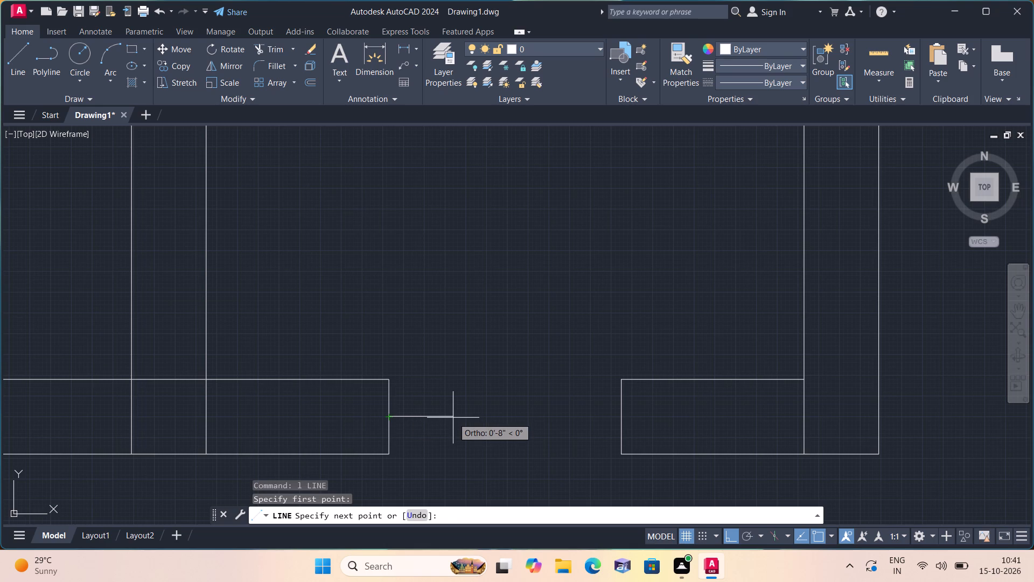
text(2")
key(space)
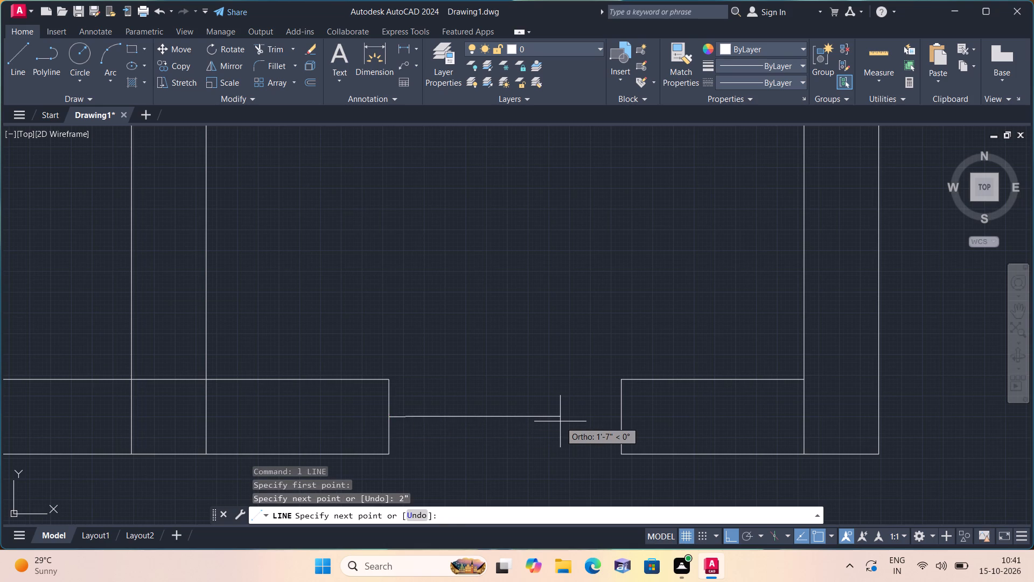
text(2')
key(space)
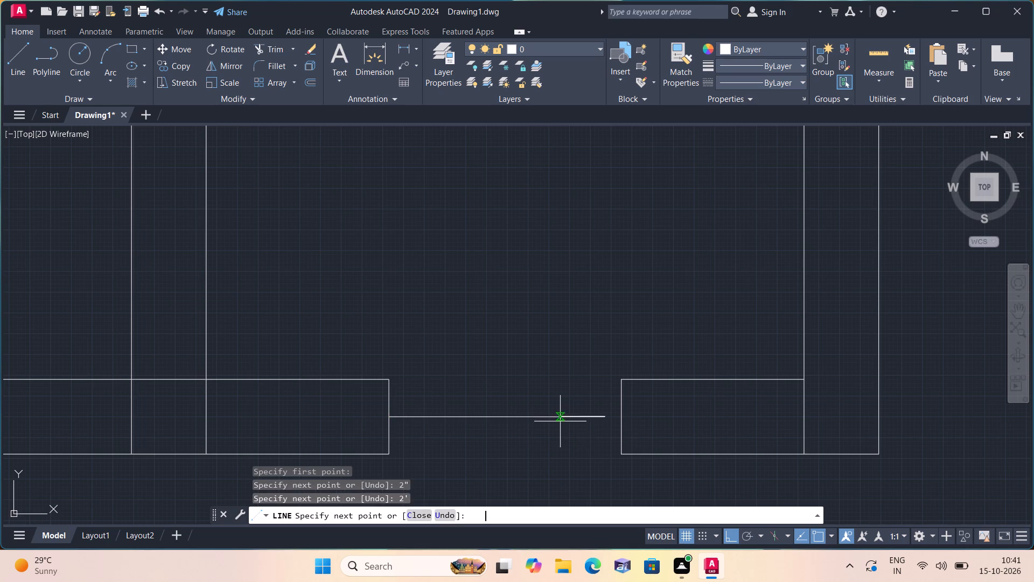
text(2")
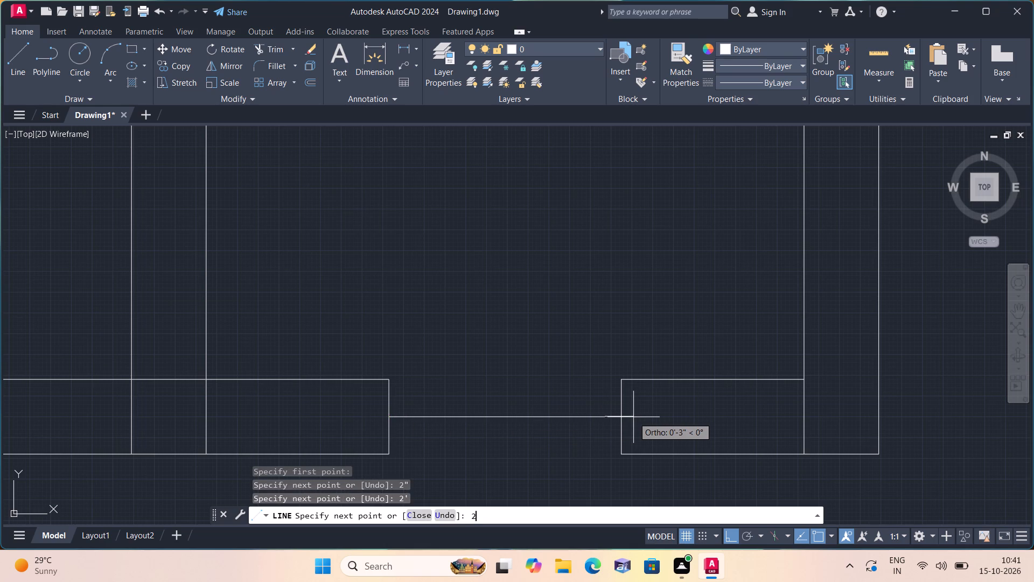
key(space)
key(Escape)
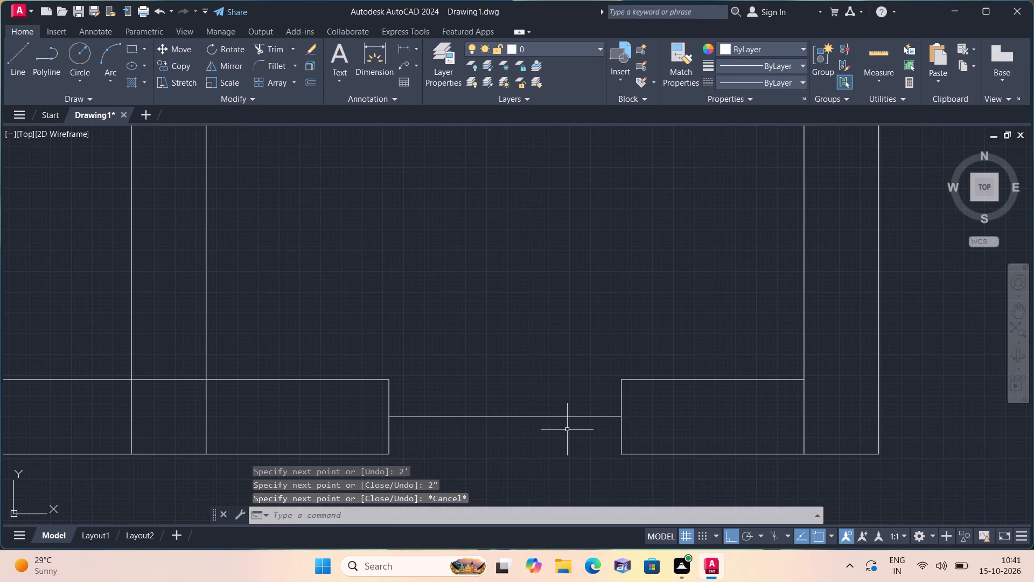
Delete the middle 2' segment across the opening.
drag(536, 441, 529, 427)
click(518, 386)
key(Delete)
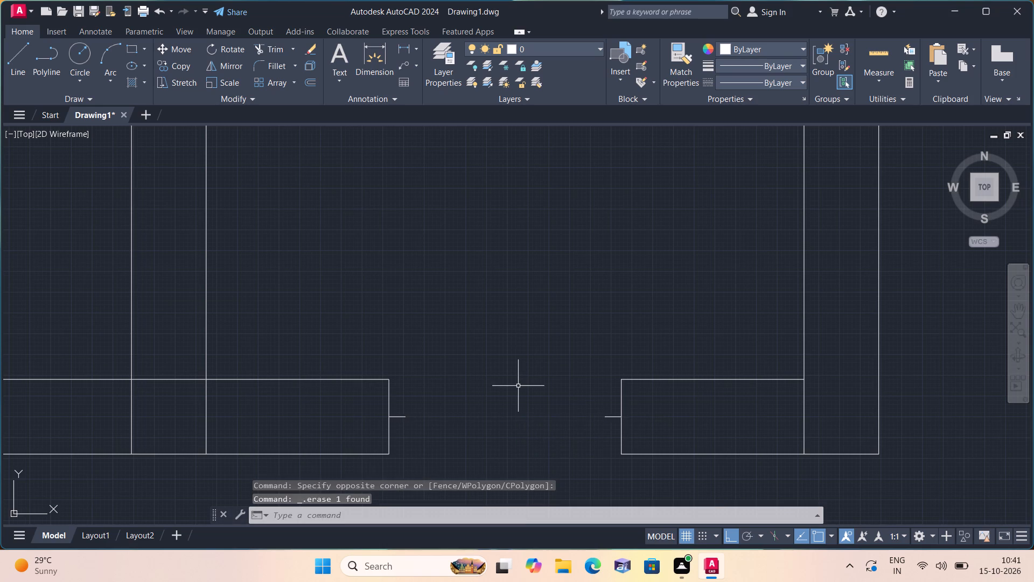
Draw a 2' vertical door leaf line up into the room from the free end of the partition-side 2" segment.
scroll(518, 386, down, 1)
key(l)
key(space)
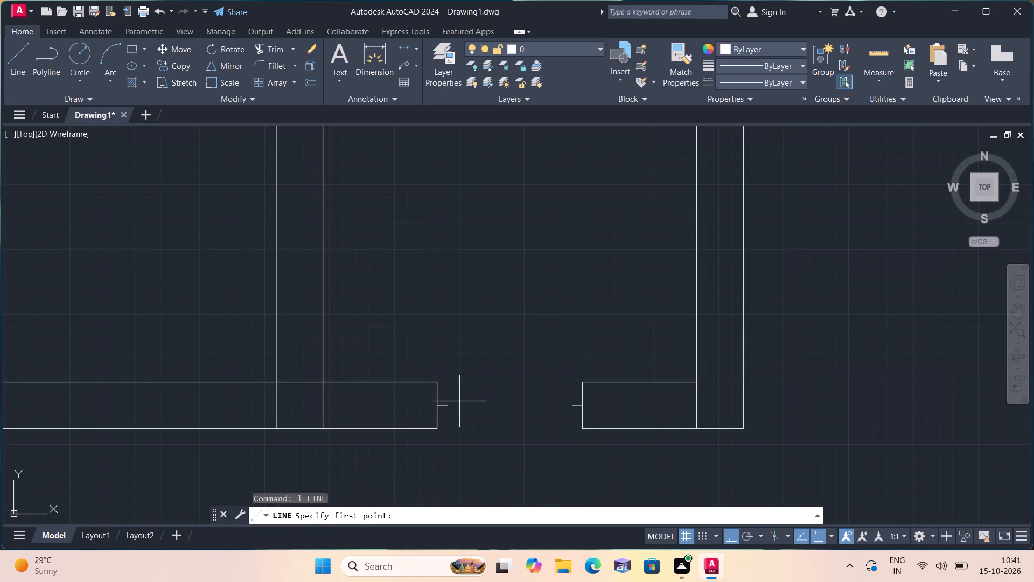
click(451, 405)
text(2')
key(space)
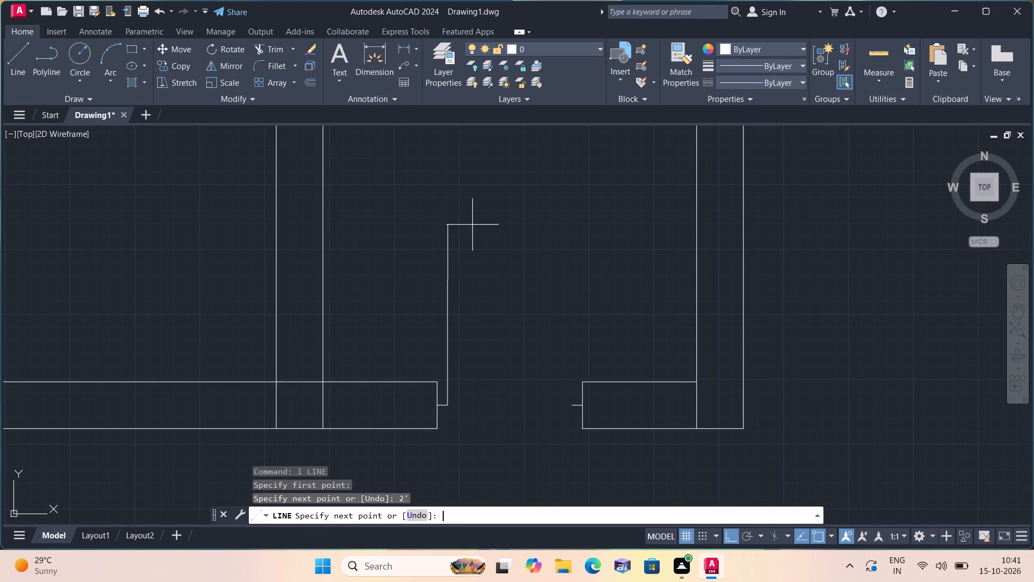
key(Escape)
Draw the door swing as a Start, End, Direction arc from the leaf's upper end to the opposite 2" segment, starting horizontally.
click(110, 81)
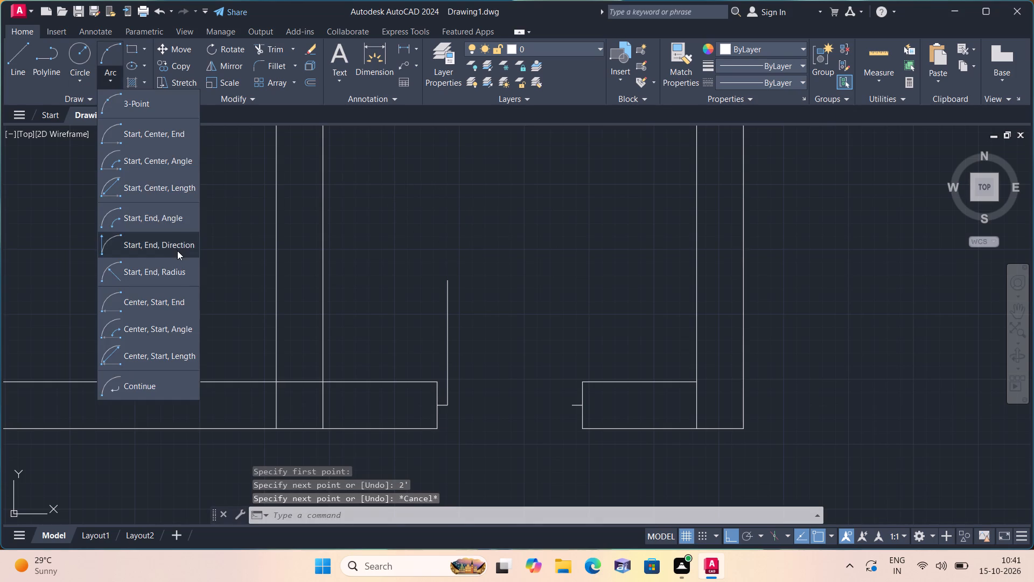
click(169, 242)
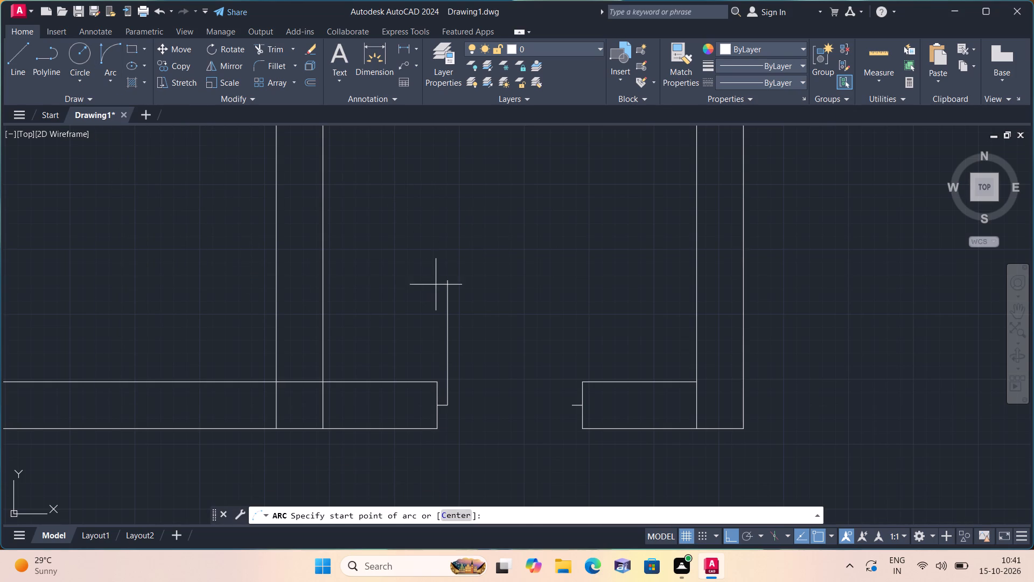
click(446, 283)
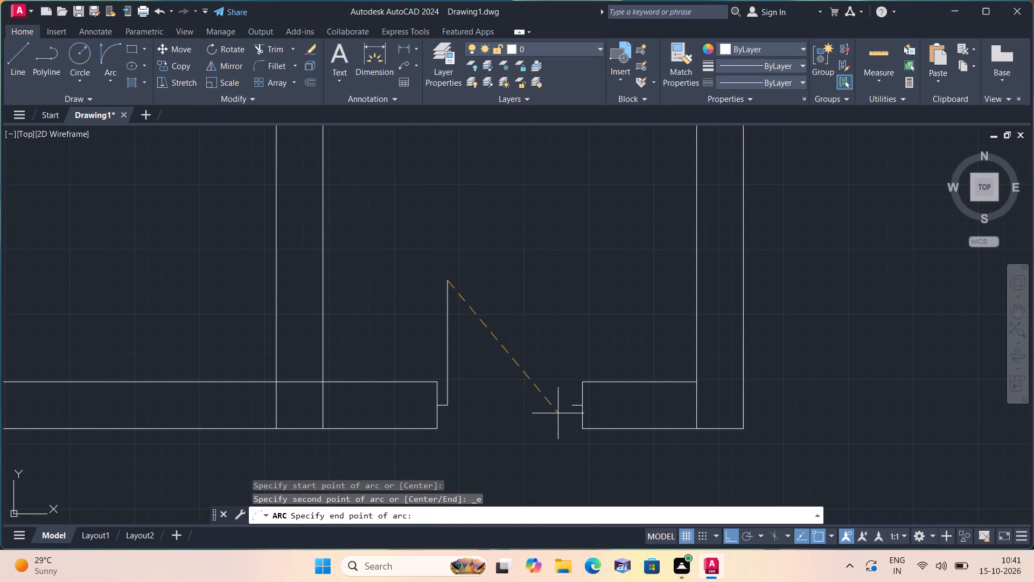
click(570, 408)
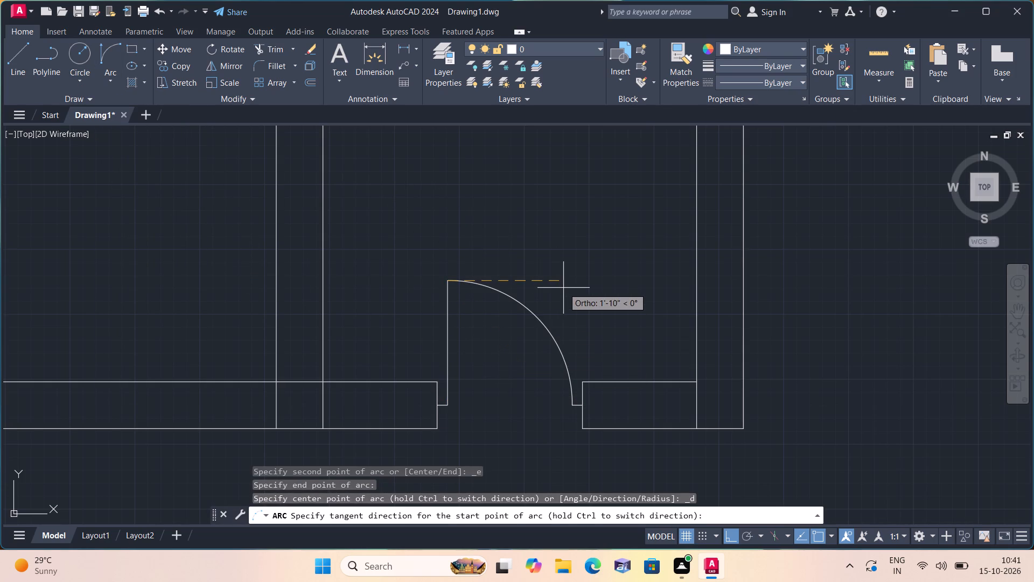
click(563, 288)
Mirror the door leaf and swing arc about a vertical axis through the adjoining wall piece, erasing the source objects.
scroll(533, 290, down, 2)
middle_drag(513, 294, 571, 310)
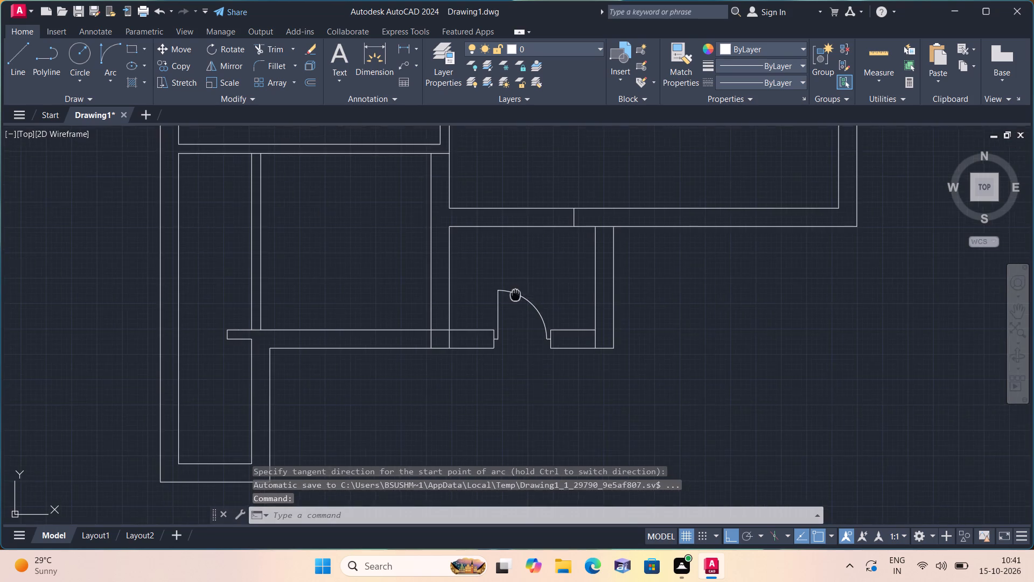
middle_drag(571, 310, 589, 318)
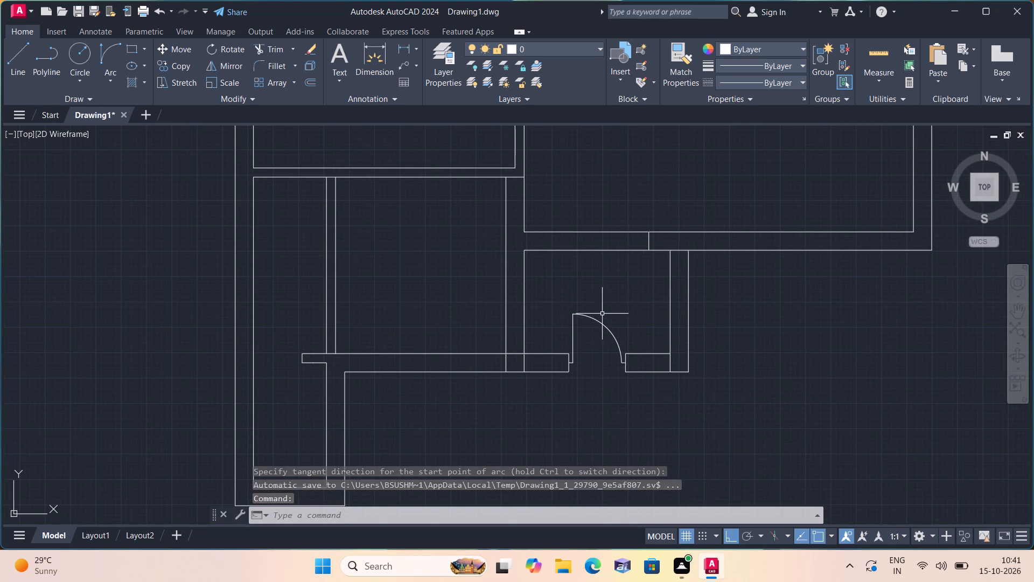
scroll(602, 314, down, 1)
scroll(607, 331, up, 2)
click(648, 329)
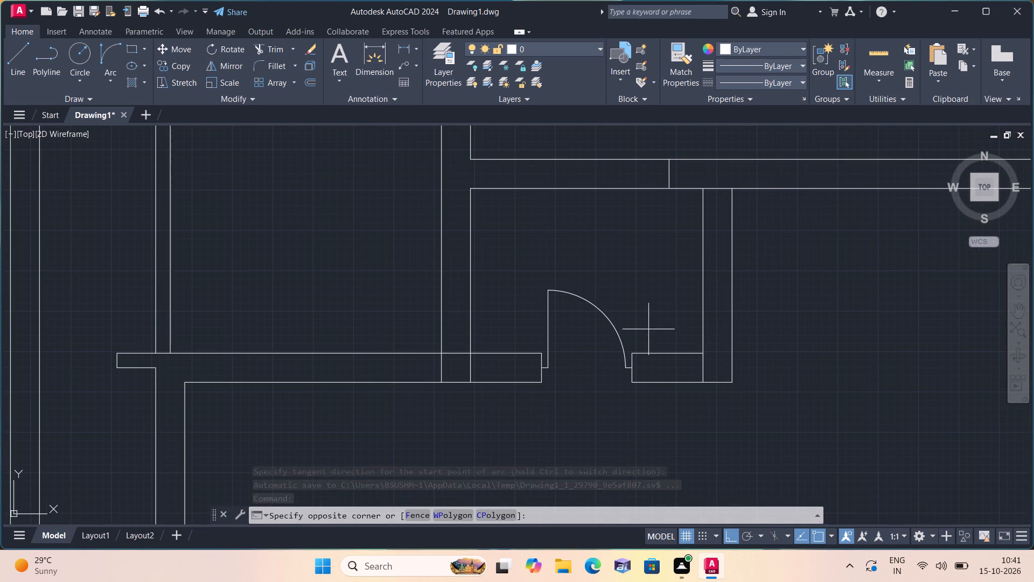
click(526, 291)
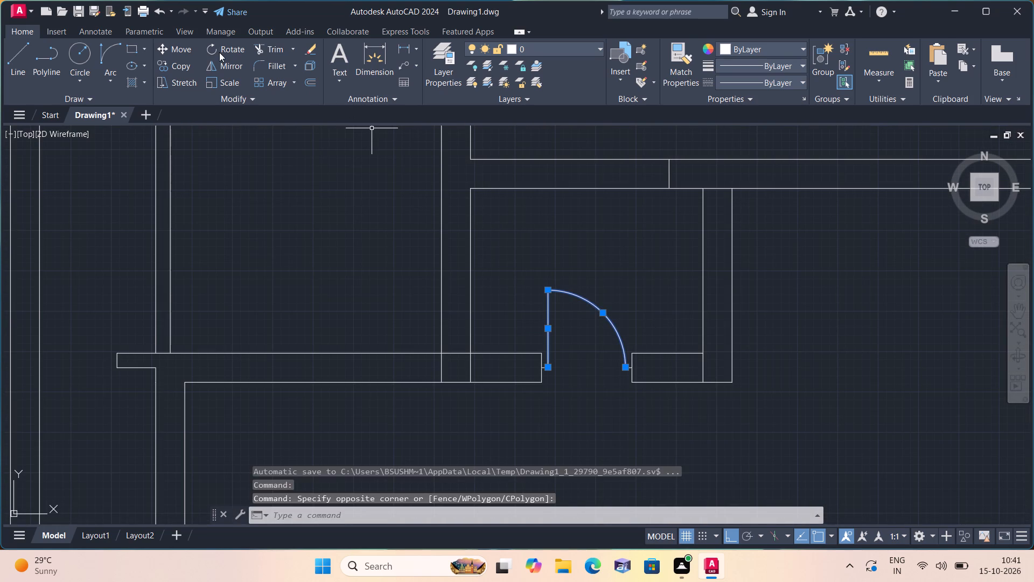
click(233, 67)
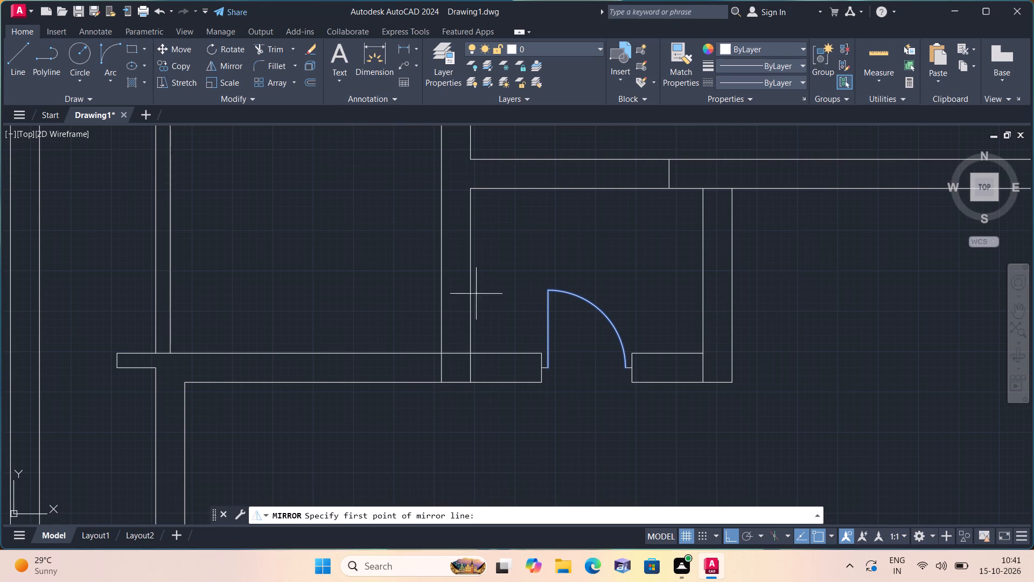
click(507, 266)
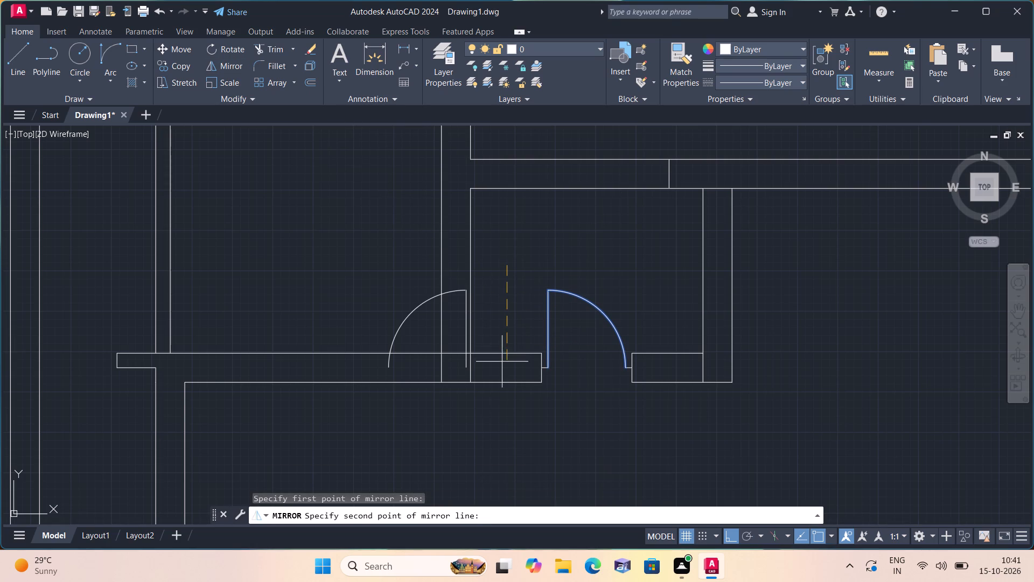
click(501, 403)
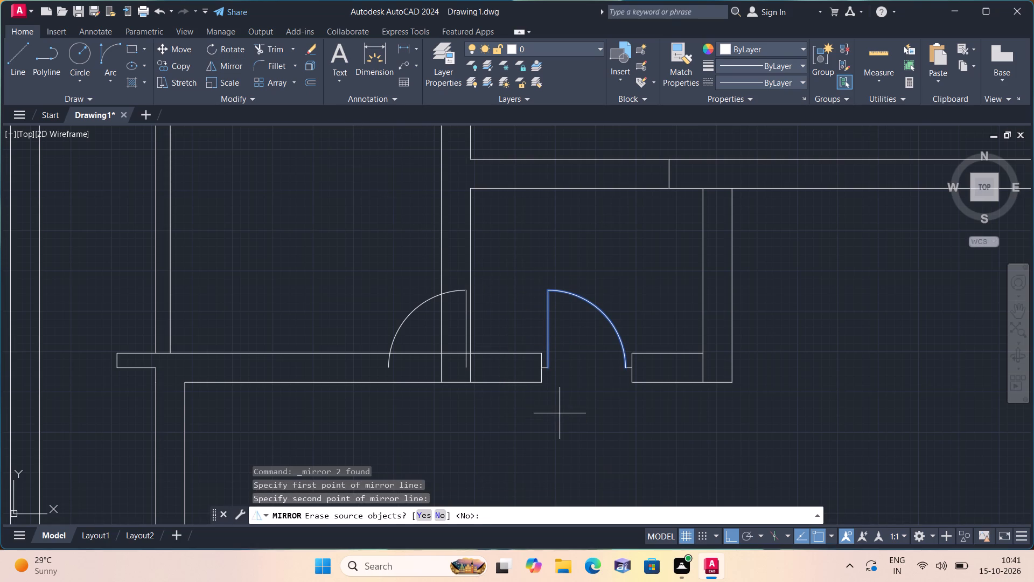
key(y)
key(space)
Move the mirrored leaf and arc from the leaf's lower end to the free end of the 2" segment at the opposite jamb.
scroll(467, 330, up, 1)
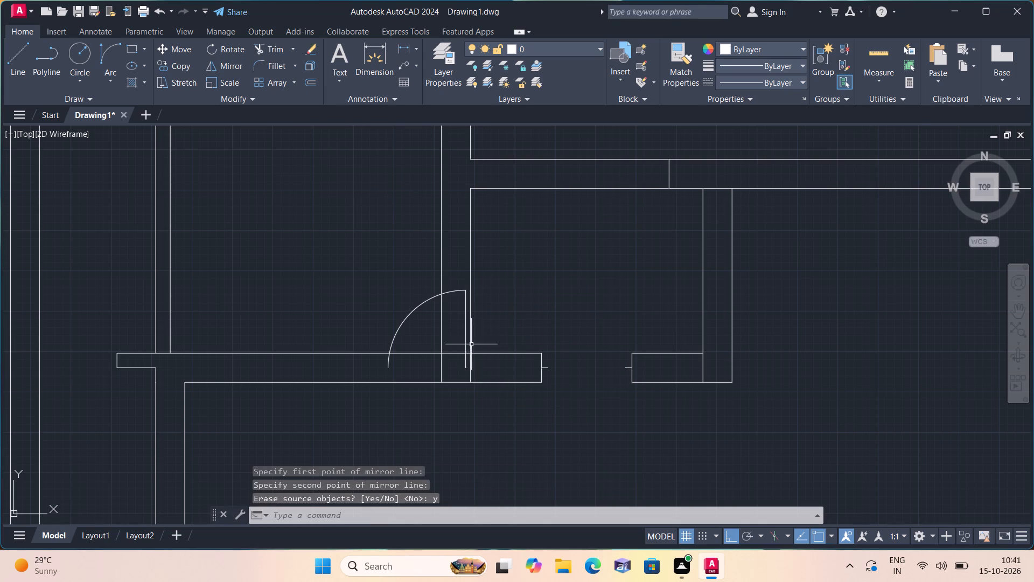
scroll(467, 330, up, 3)
click(456, 313)
scroll(417, 240, down, 1)
middle_drag(417, 240, 459, 367)
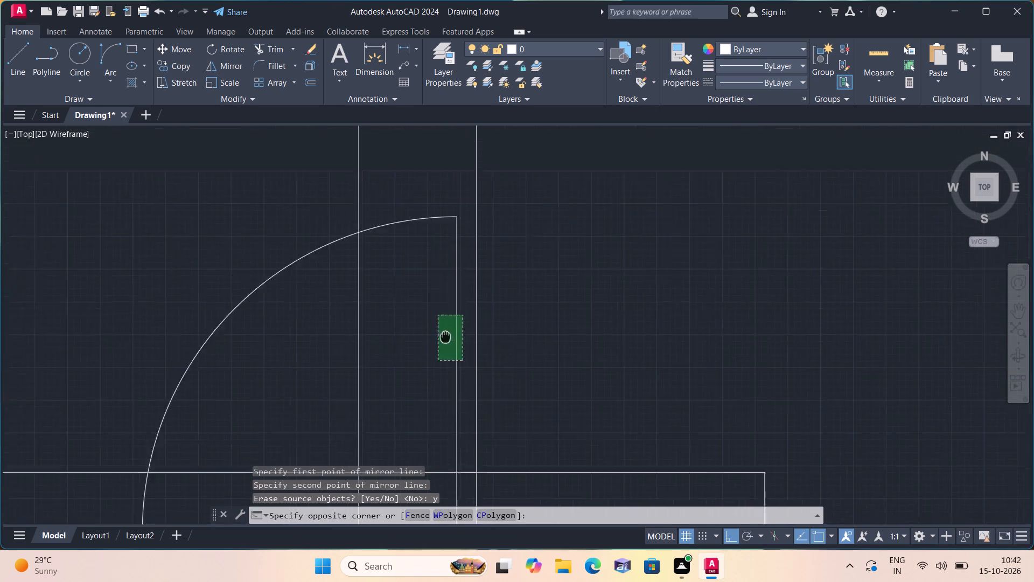
middle_drag(459, 367, 463, 372)
click(433, 251)
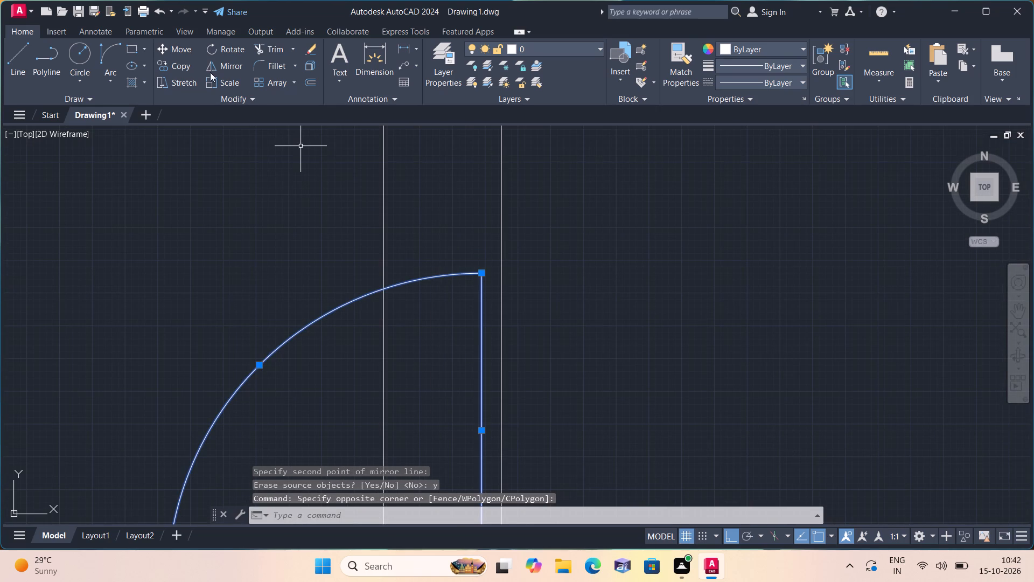
click(172, 46)
scroll(196, 445, down, 2)
middle_drag(191, 442, 221, 296)
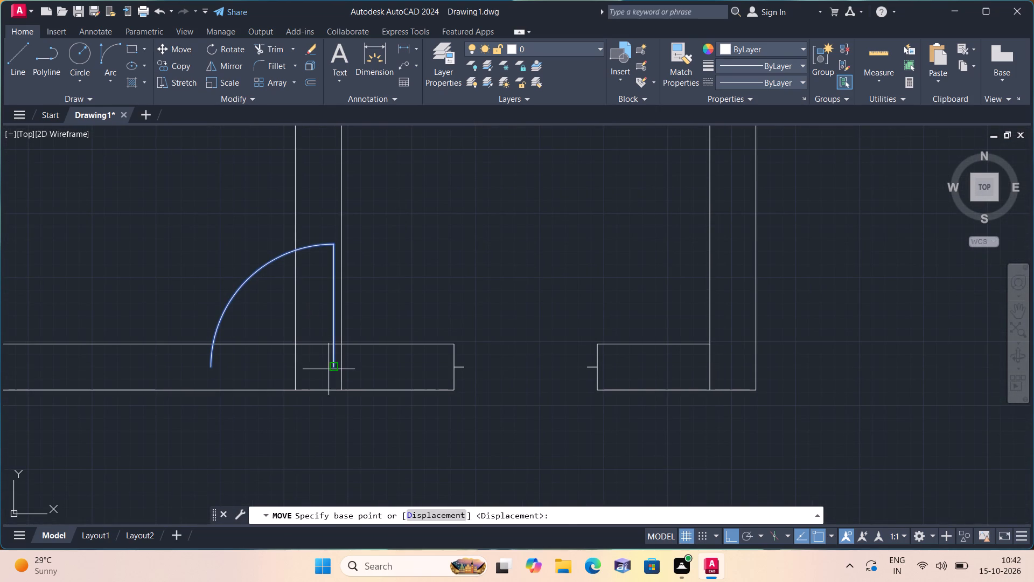
click(331, 369)
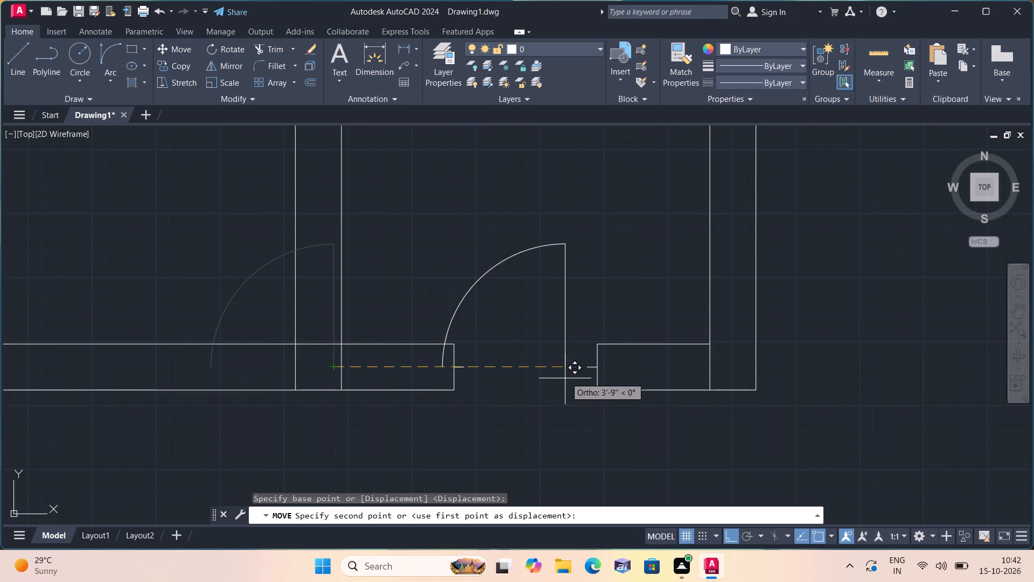
scroll(582, 372, up, 3)
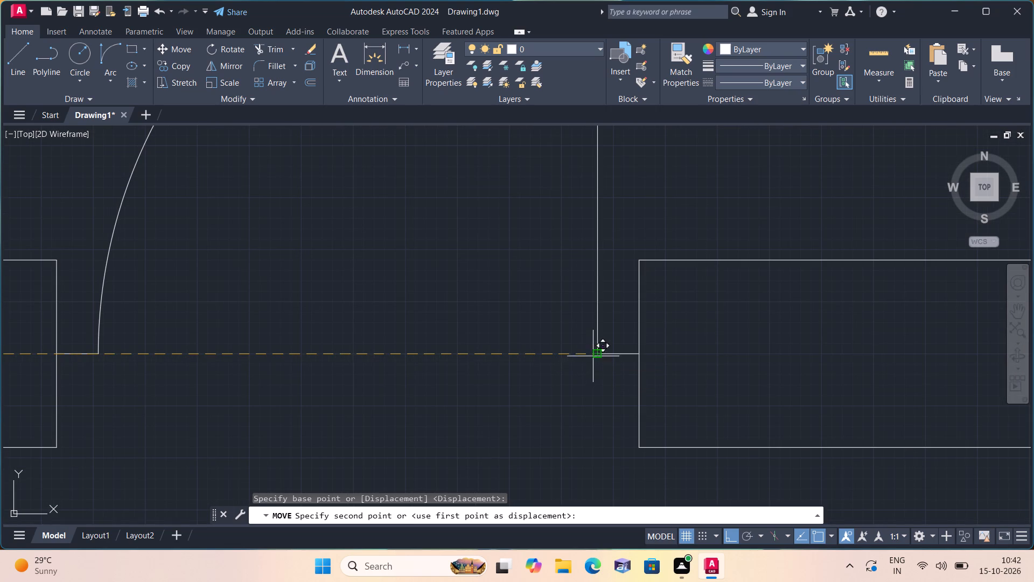
click(596, 354)
Offset the door leaf line 1" toward the swing side to give the leaf thickness.
scroll(327, 331, down, 2)
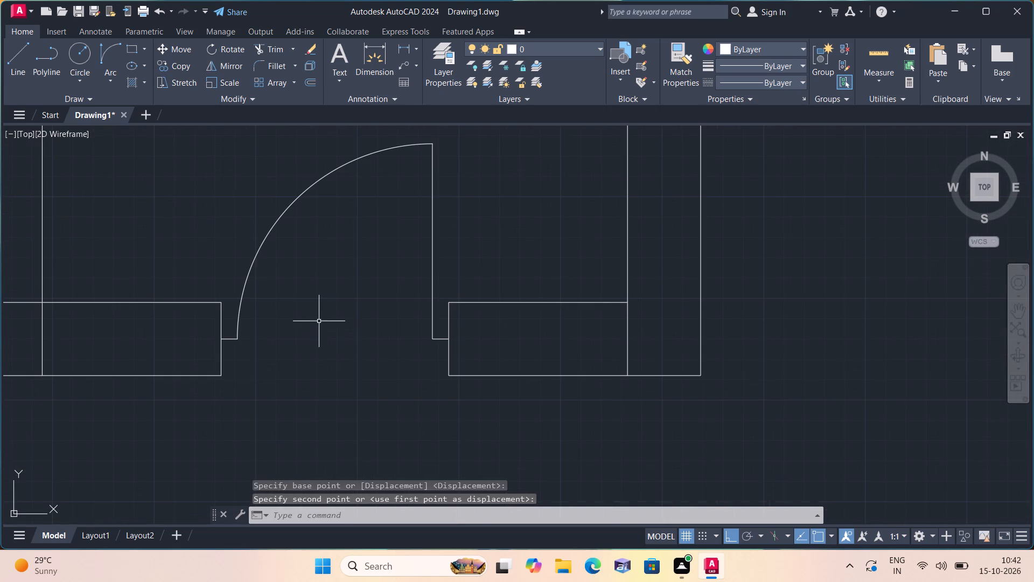
middle_click(319, 321)
text(off)
key(space)
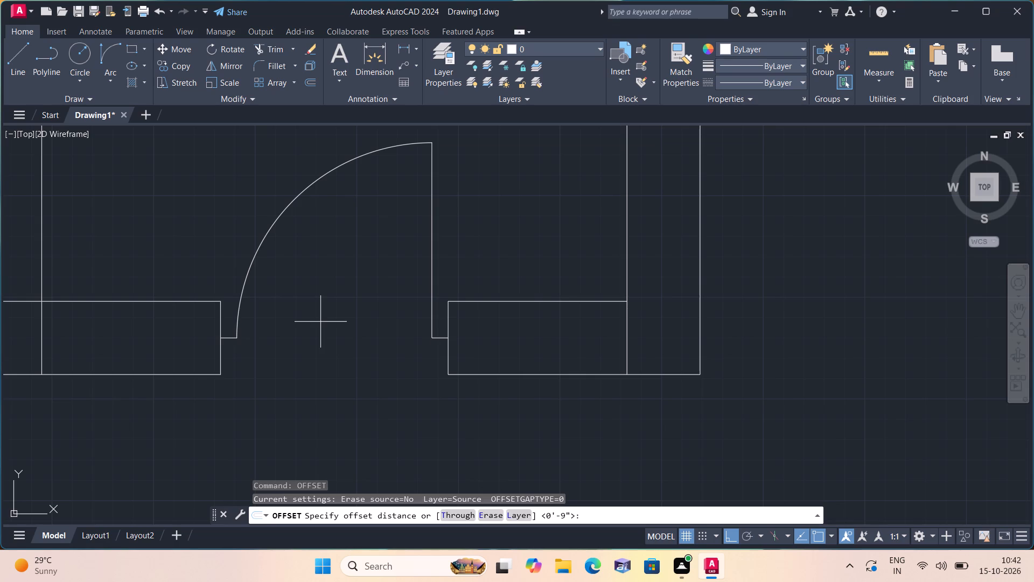
text(1")
key(space)
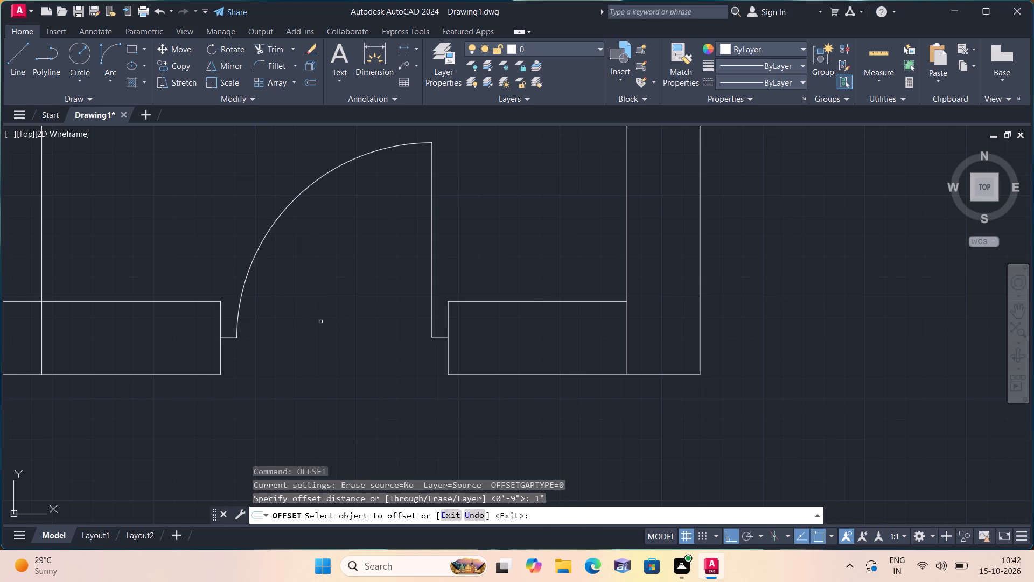
click(431, 306)
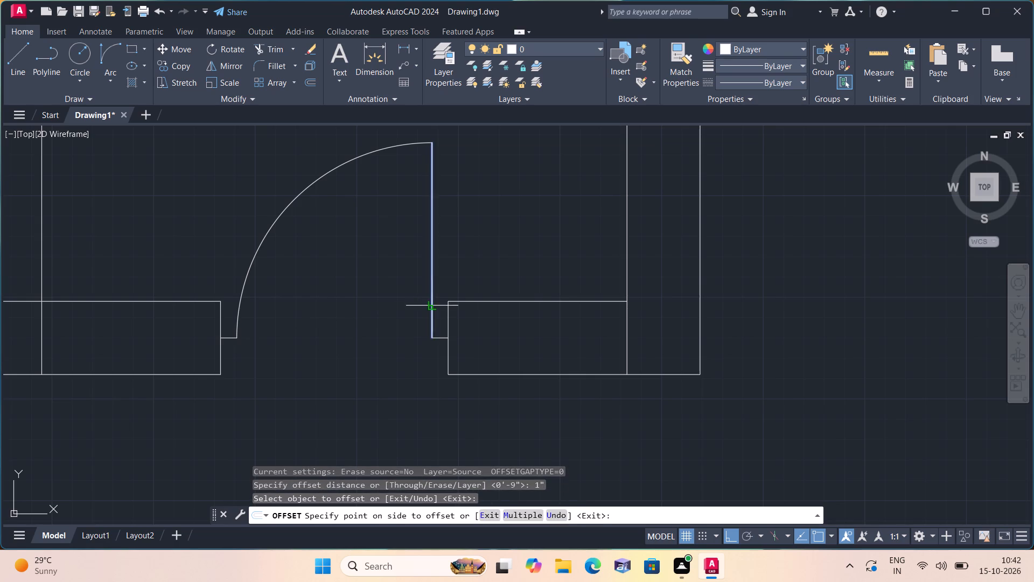
click(368, 303)
key(space)
Draw a line closing the leaf's lower end and continue it across the opening to the swing arc's lower end.
text(l)
key(space)
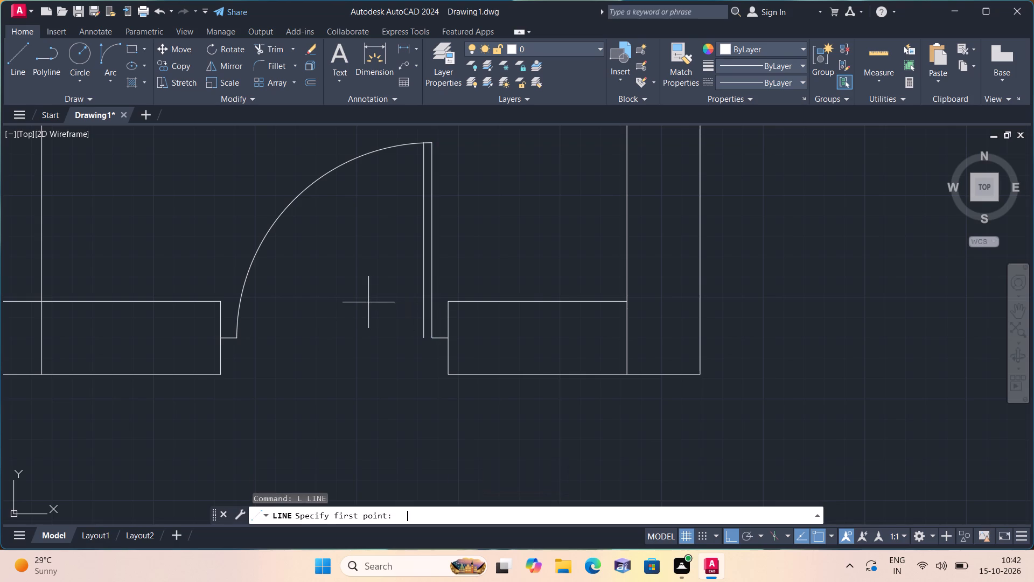
click(427, 338)
click(435, 338)
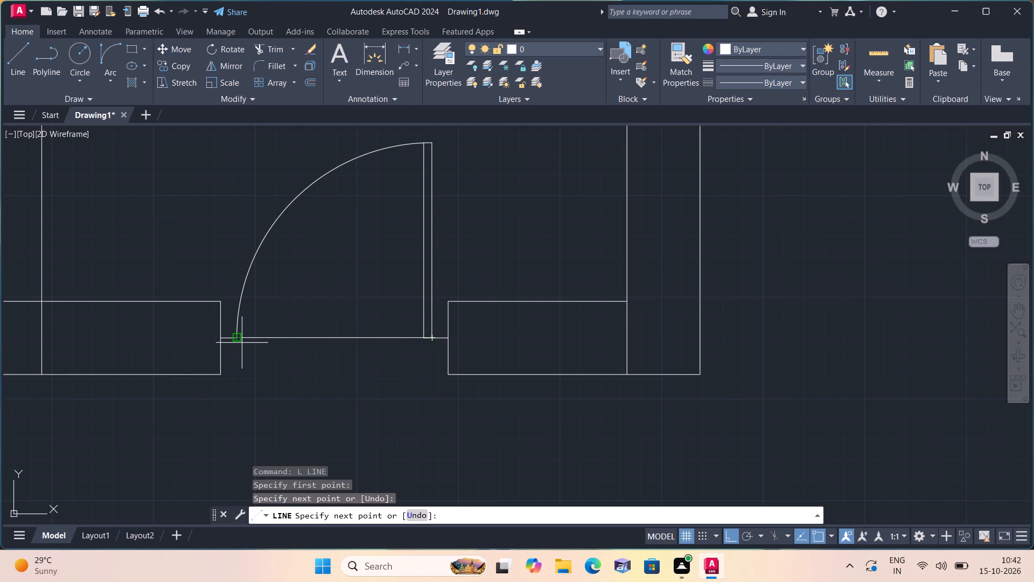
scroll(232, 339, up, 1)
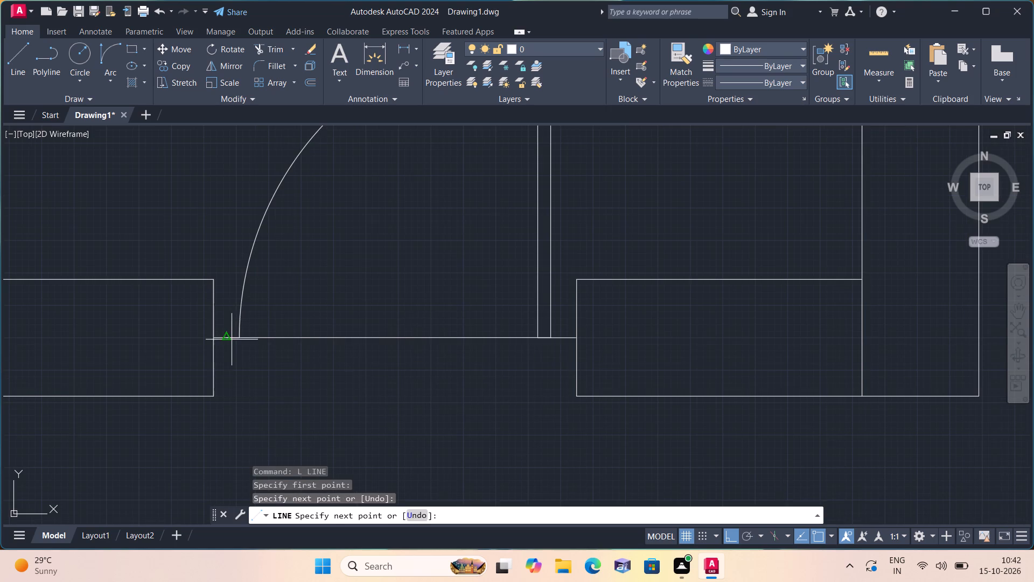
click(240, 338)
key(space)
Trim the overlapping part of the threshold line between the two door leaf lines.
scroll(489, 370, up, 2)
scroll(600, 276, up, 1)
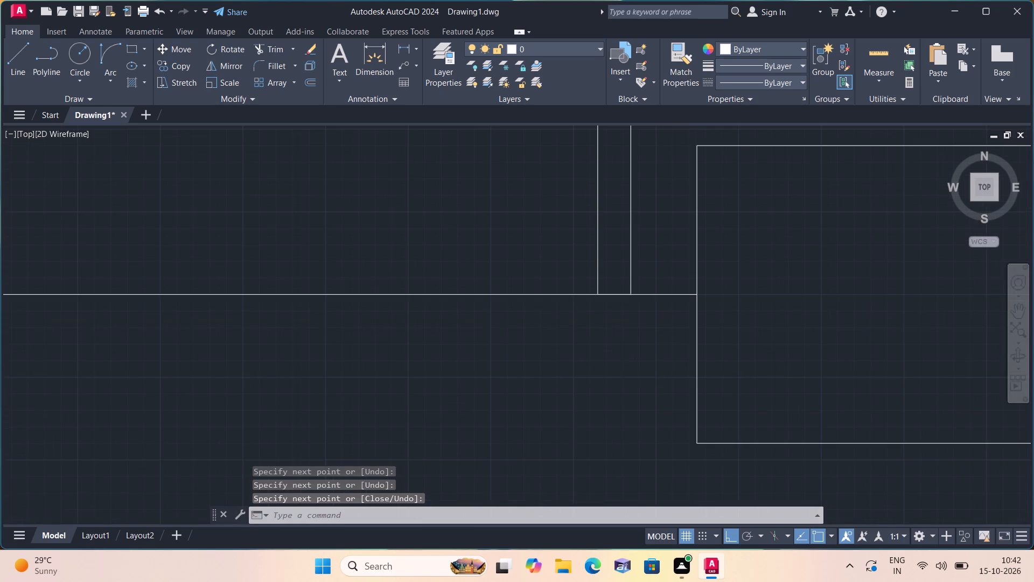
click(625, 306)
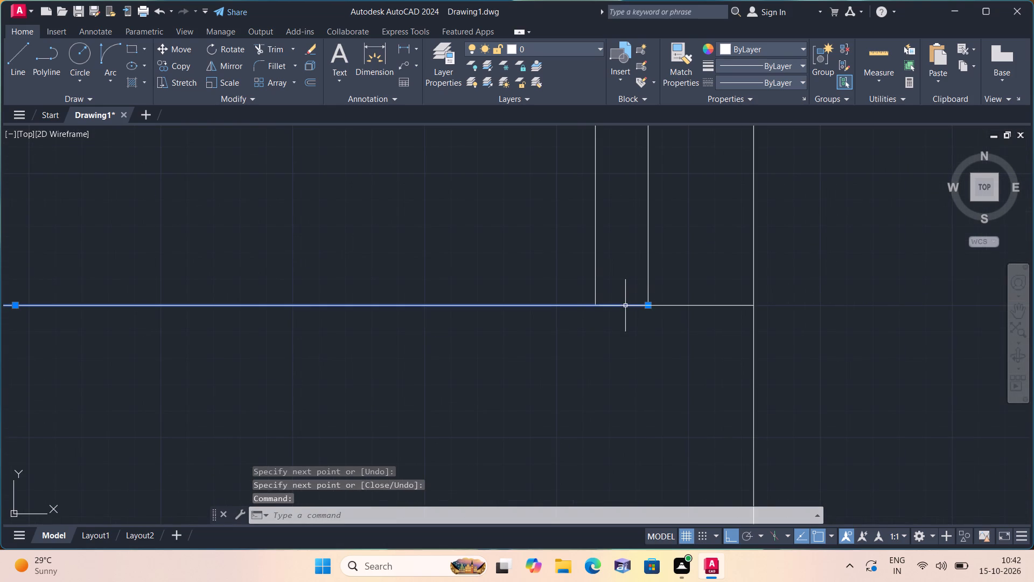
key(Escape)
text(trim)
key(space)
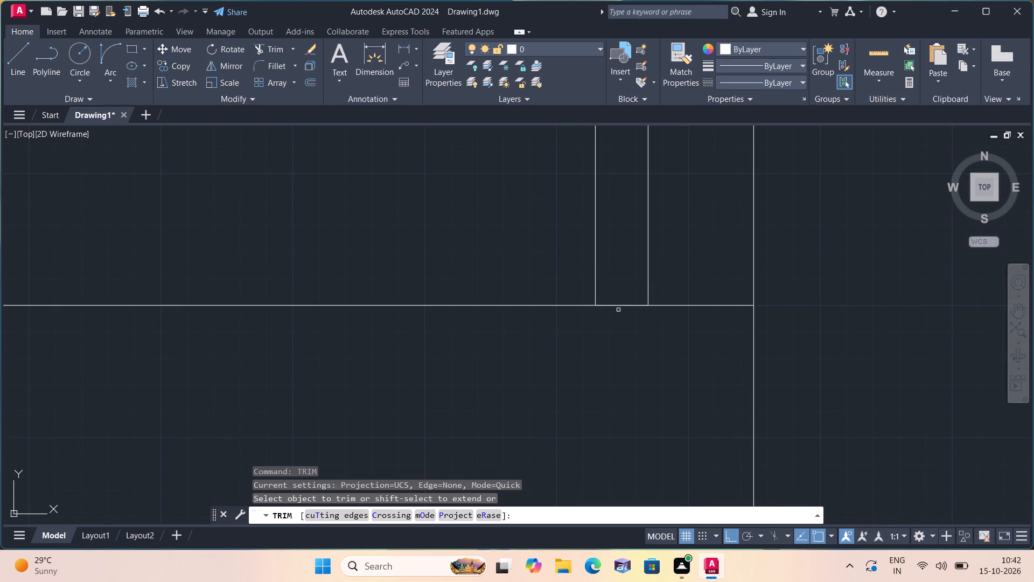
click(631, 306)
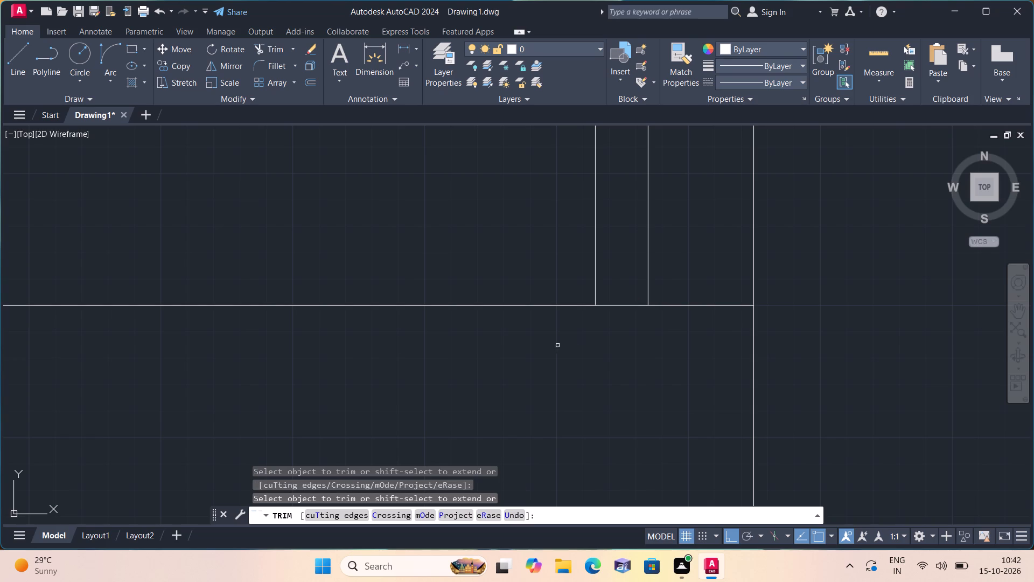
key(Escape)
Draw a 2" line from the midpoint of the short wall stub's end toward the outer wall near the bottom-left room.
scroll(518, 352, down, 2)
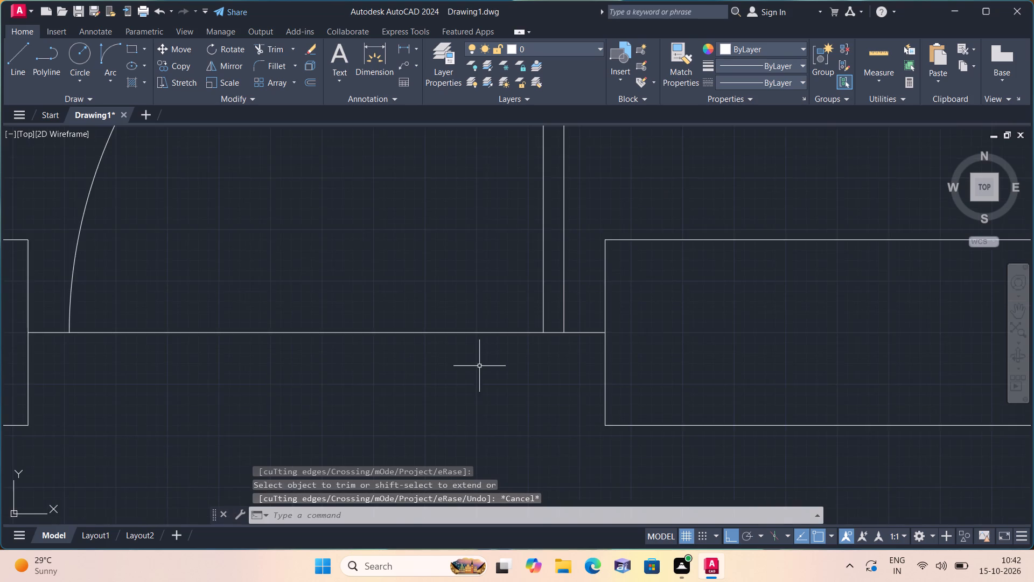
scroll(479, 366, down, 1)
middle_drag(440, 334, 556, 442)
scroll(438, 333, down, 1)
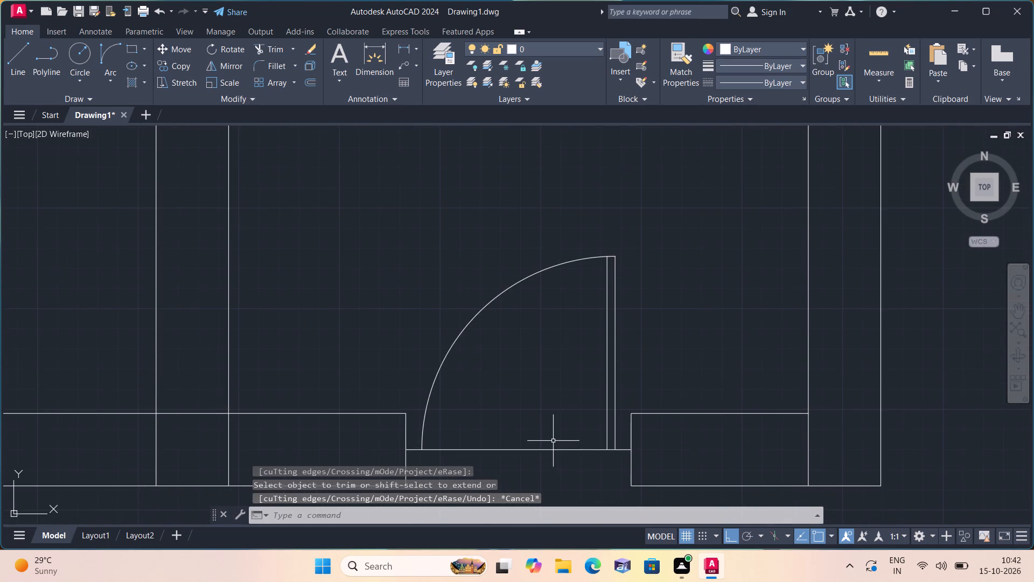
scroll(553, 441, down, 1)
middle_drag(402, 427, 588, 338)
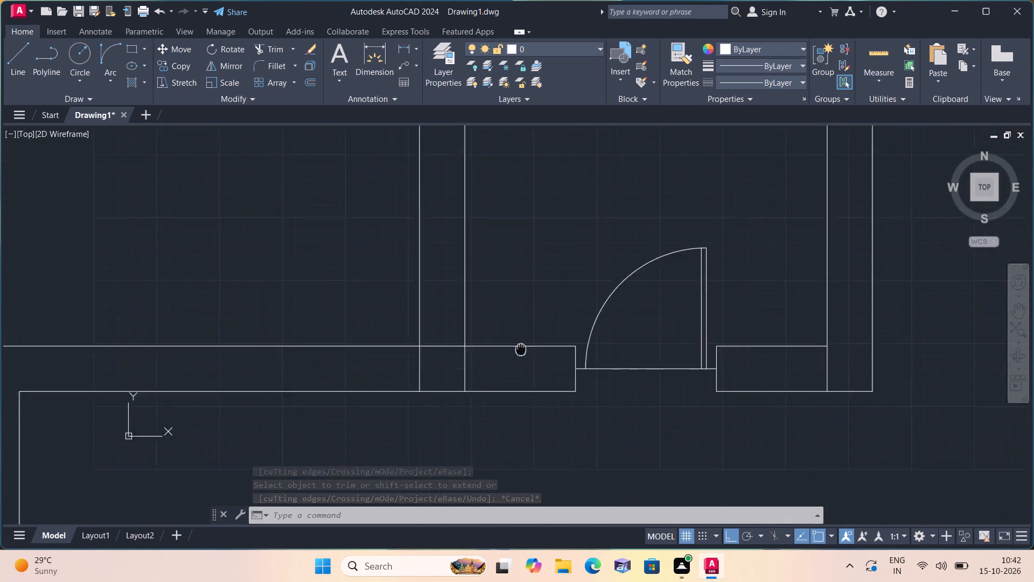
middle_drag(588, 338, 698, 320)
scroll(500, 359, down, 2)
middle_drag(233, 380, 405, 377)
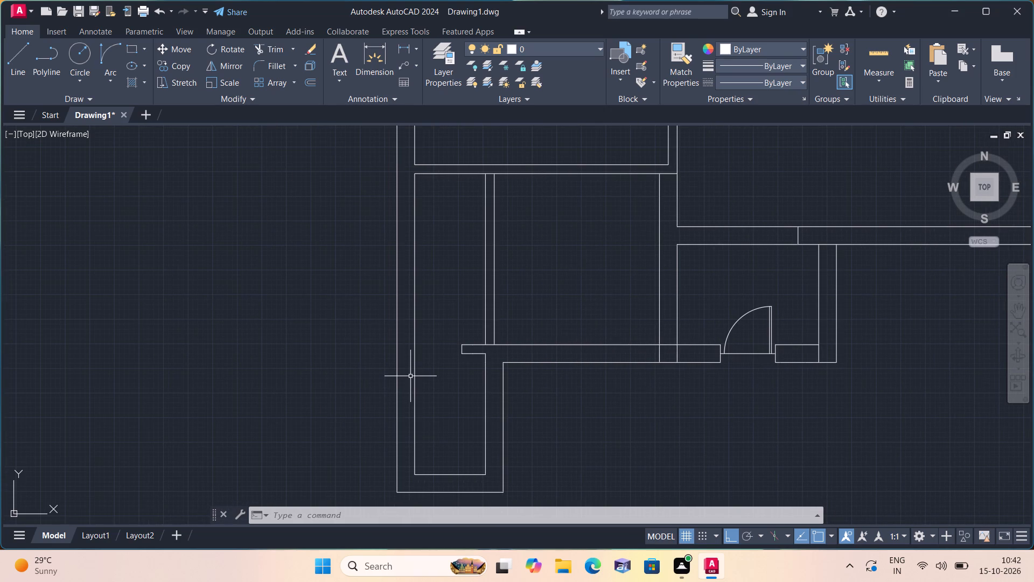
text(l)
key(space)
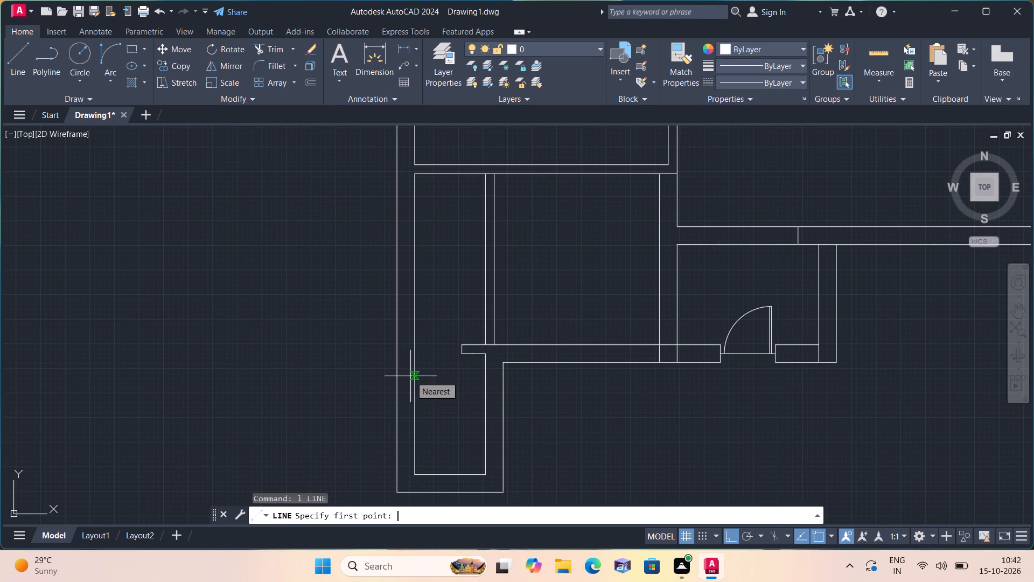
scroll(410, 376, up, 2)
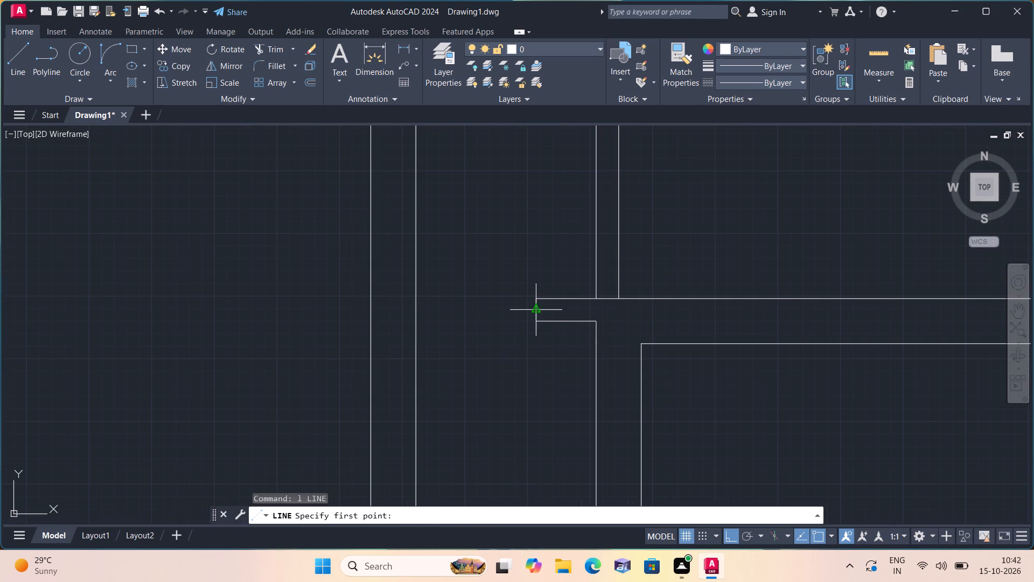
click(534, 310)
text(2")
key(space)
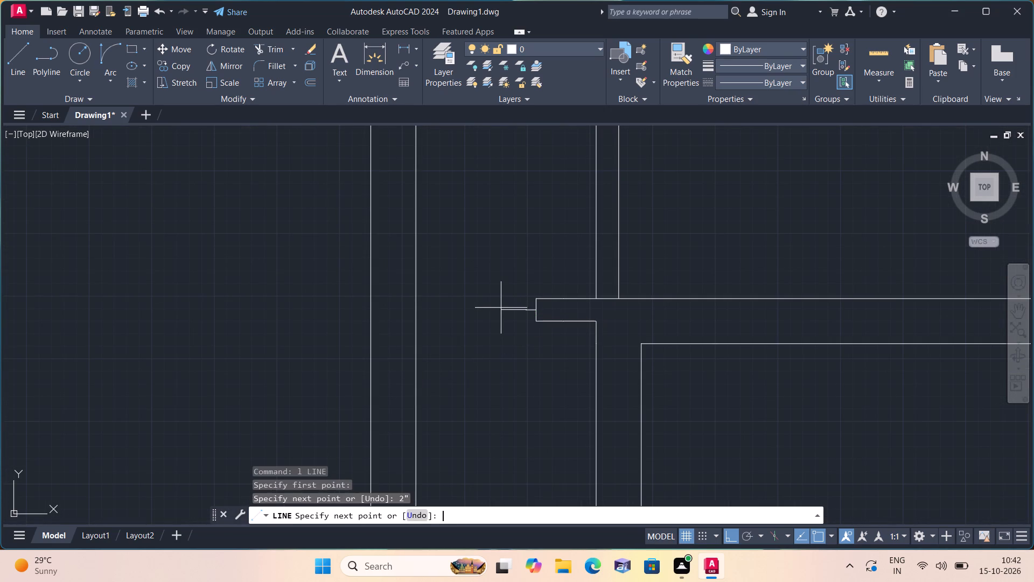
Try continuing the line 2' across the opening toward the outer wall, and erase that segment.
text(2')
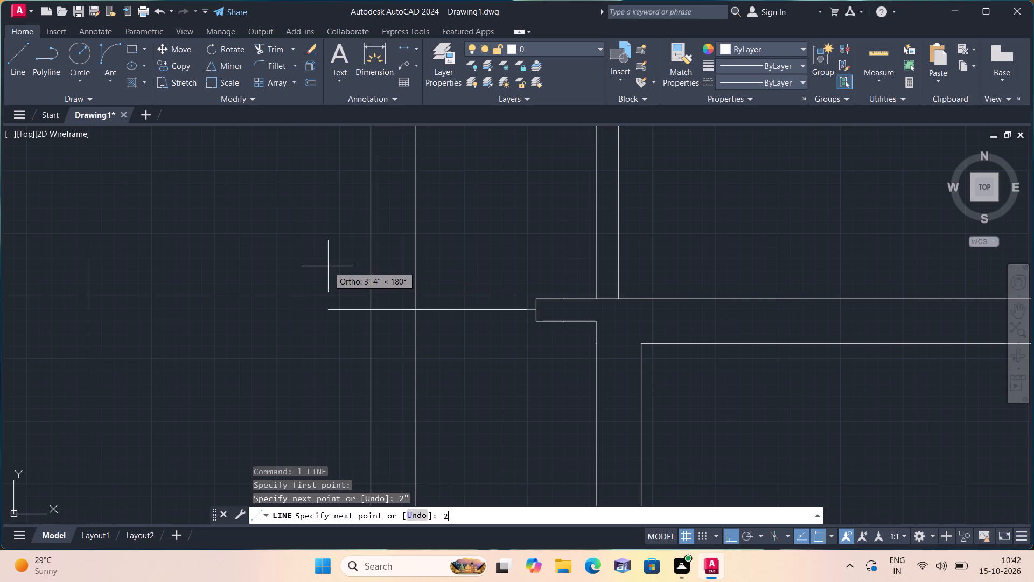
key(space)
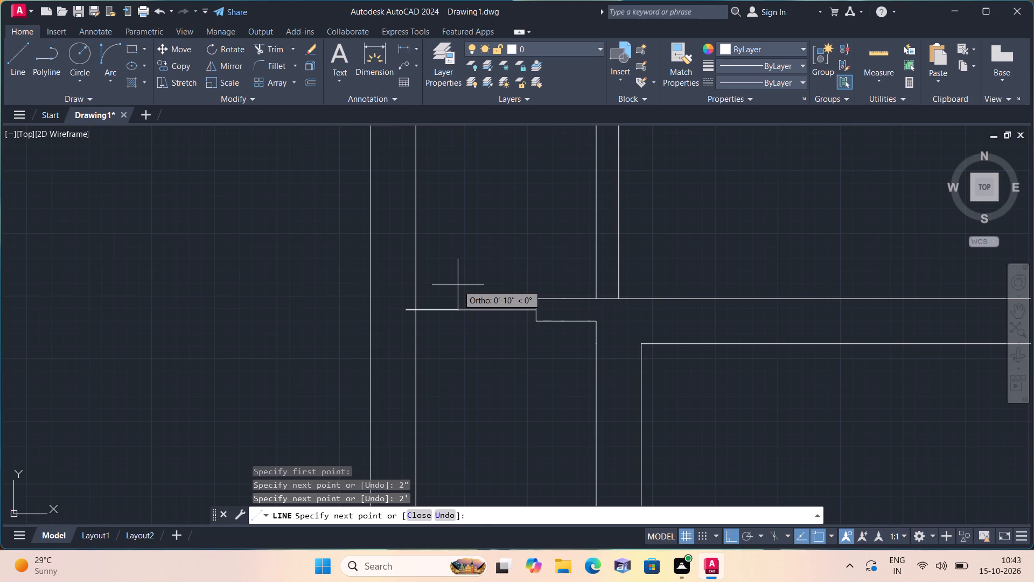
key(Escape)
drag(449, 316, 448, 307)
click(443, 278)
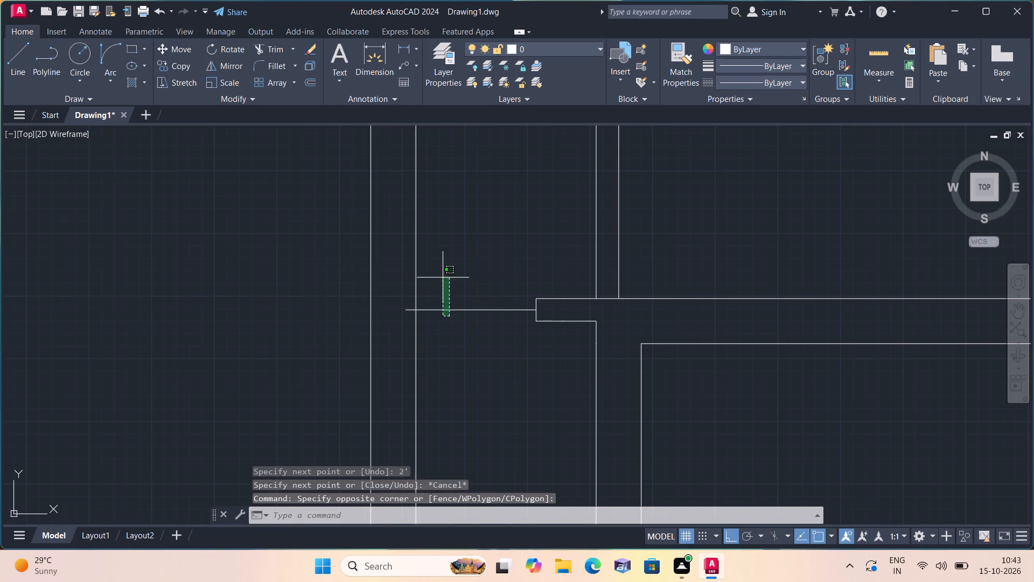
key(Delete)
Draw a guide line from the 2" segment's free end across the opening to the outer wall's inner face.
text(l)
key(space)
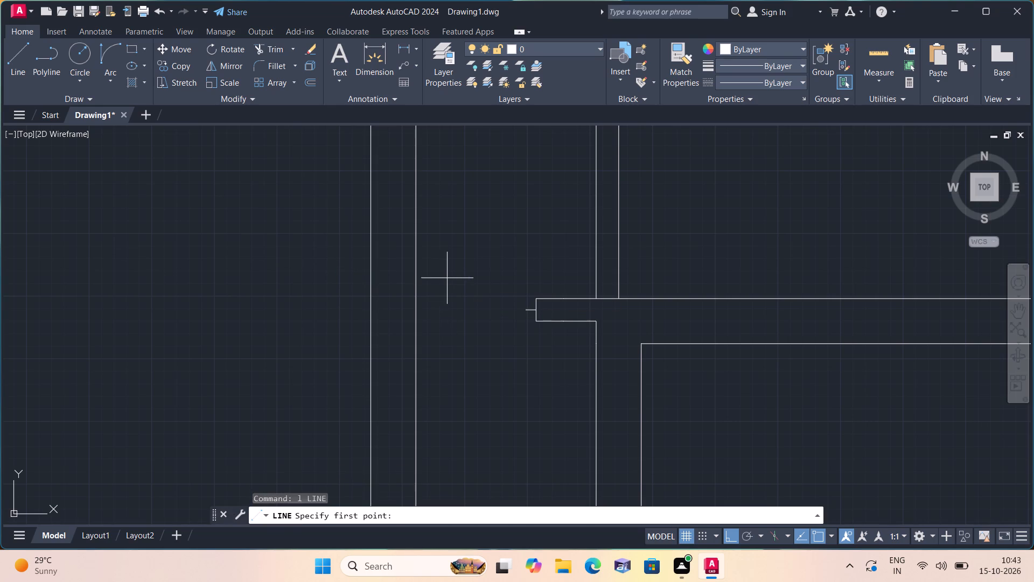
click(523, 309)
click(419, 309)
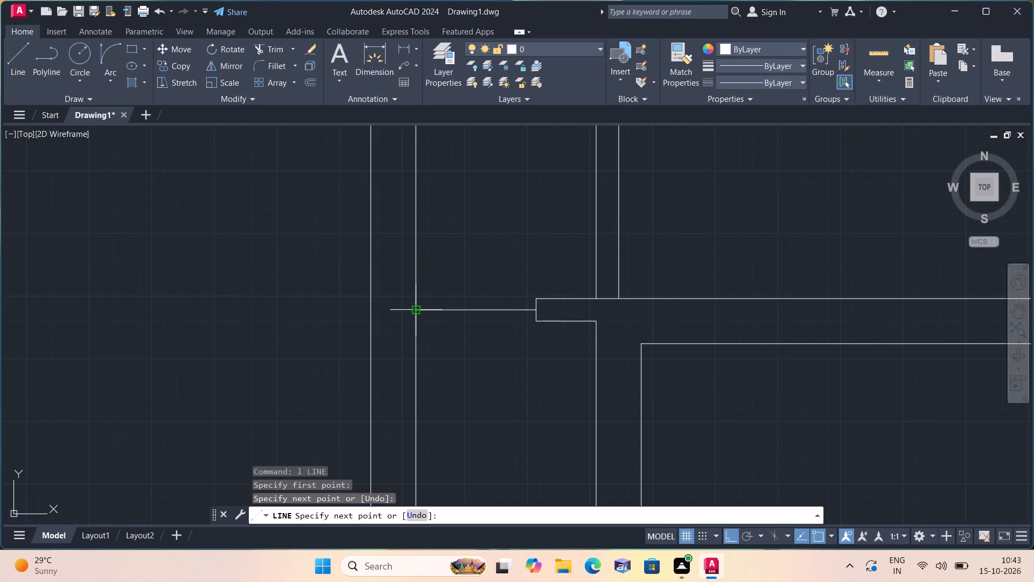
key(space)
Draw a 2" line from the outer wall's inner face back into the opening along the guide line.
scroll(419, 309, up, 2)
key(space)
click(409, 310)
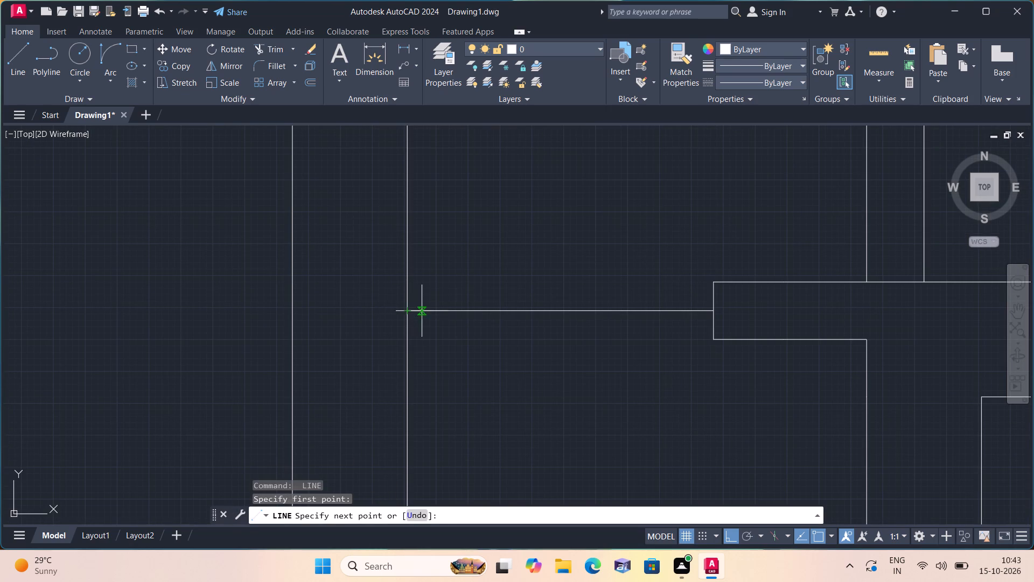
text(2")
key(space)
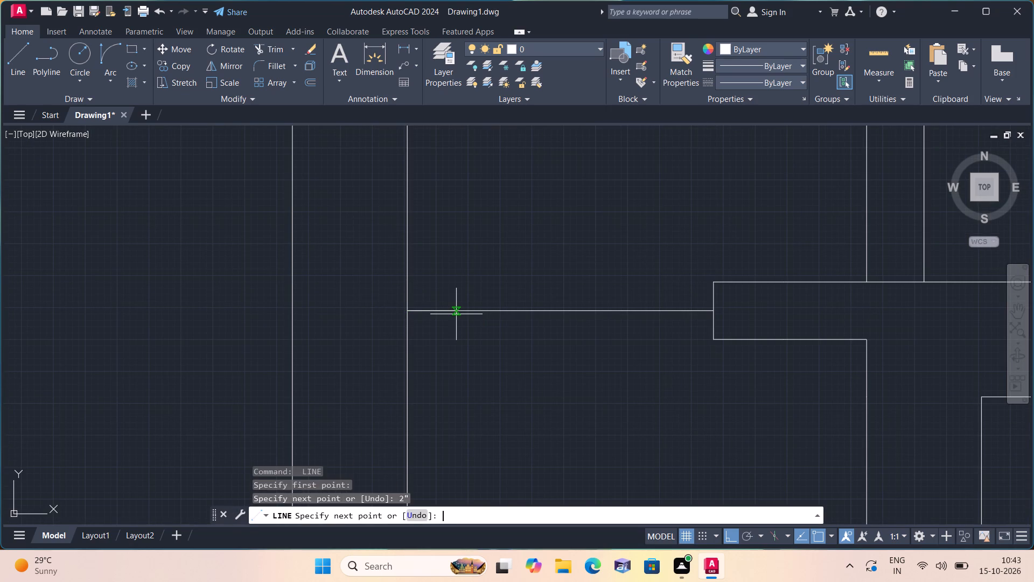
key(Escape)
Erase the guide line spanning the opening, keeping the 2" segments at both jambs.
drag(540, 347, 527, 311)
click(493, 259)
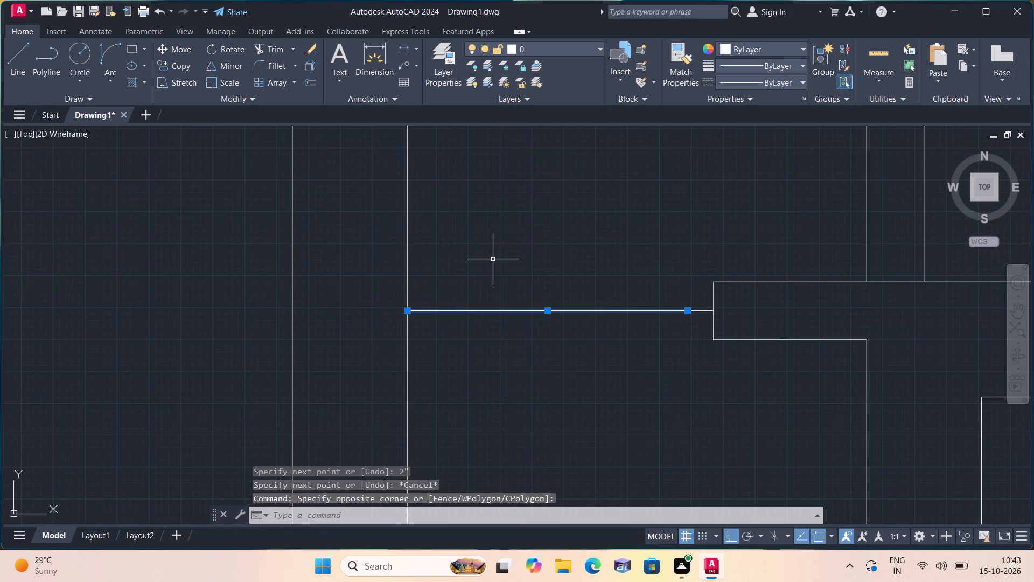
key(Delete)
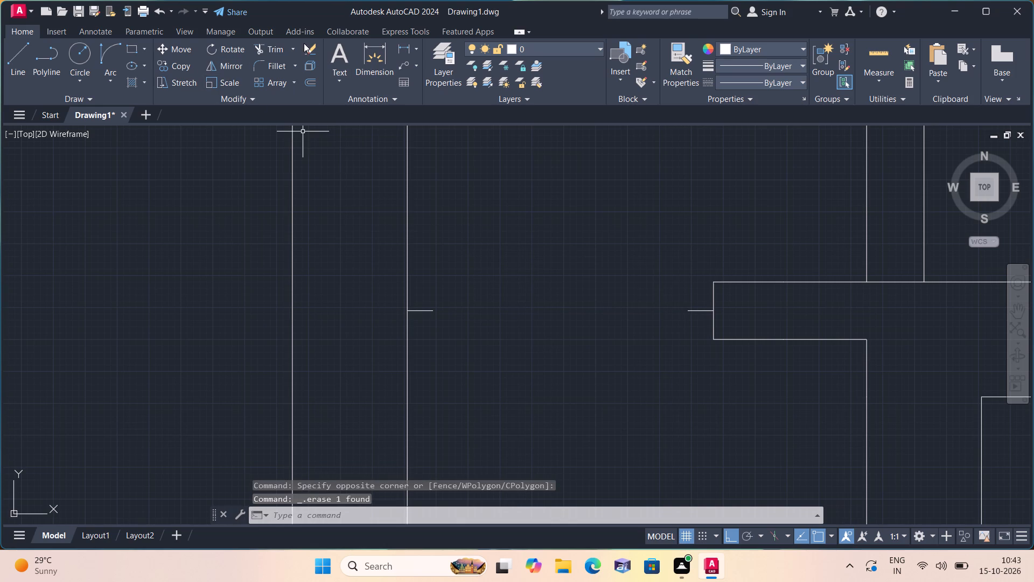
Measure the distance between the free ends of the two 2" segments with a linear dimension, without placing it.
click(410, 49)
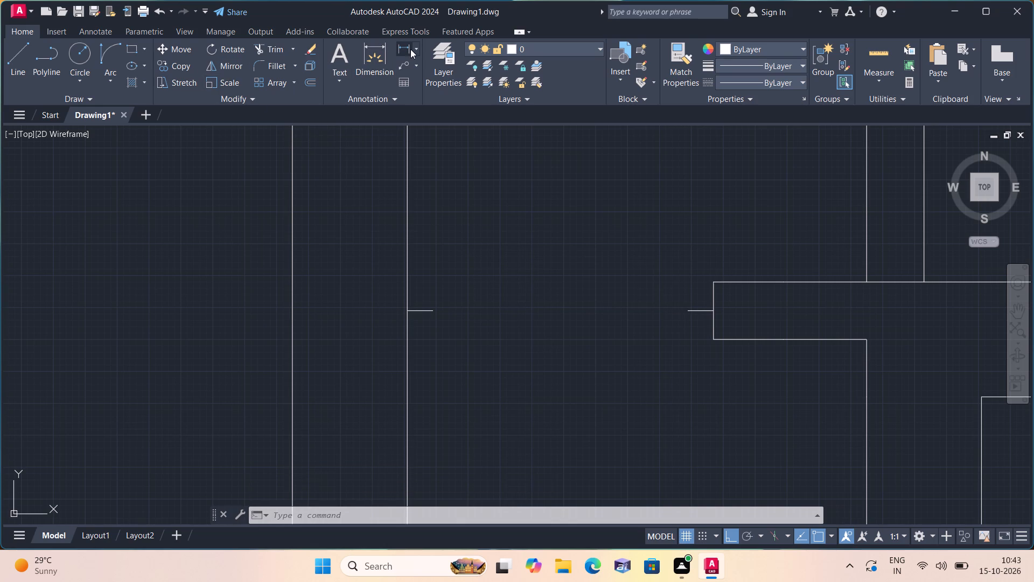
click(434, 314)
click(686, 309)
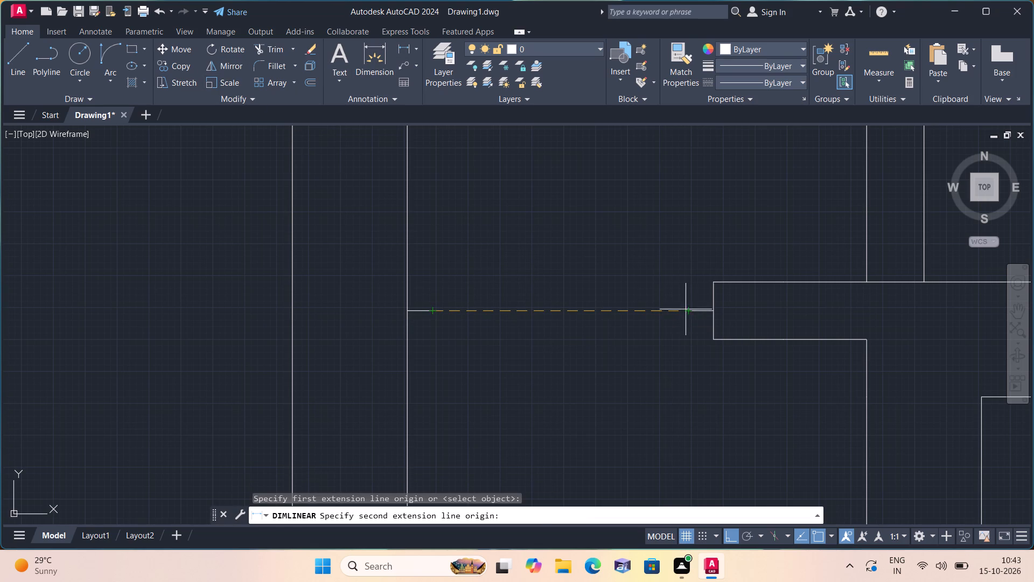
scroll(652, 324, up, 3)
scroll(644, 323, down, 3)
key(Escape)
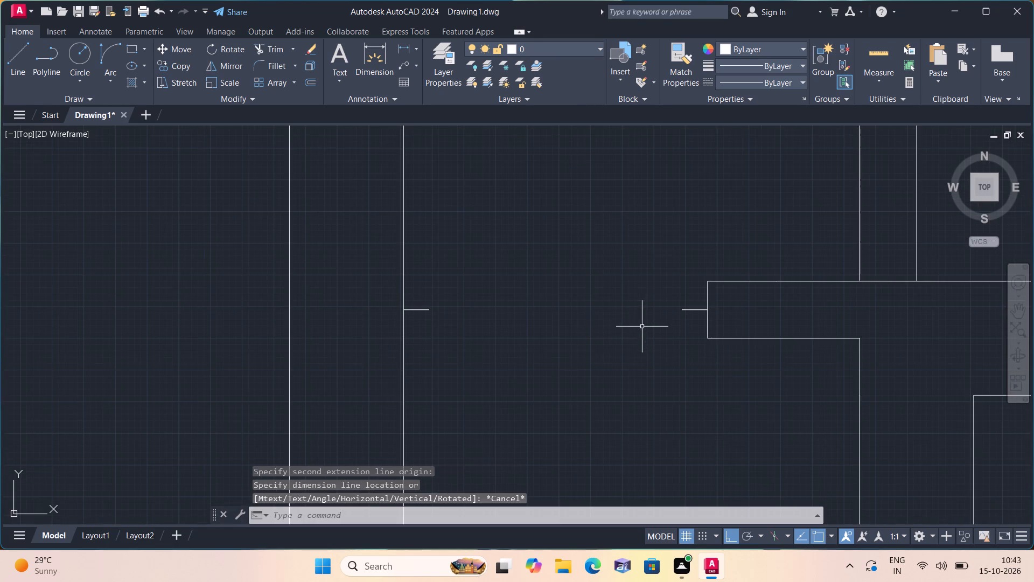
Draw a 1'8" door leaf line straight down from the free end of the 2" segment at the wall stub.
middle_drag(618, 321, 615, 287)
key(l)
key(space)
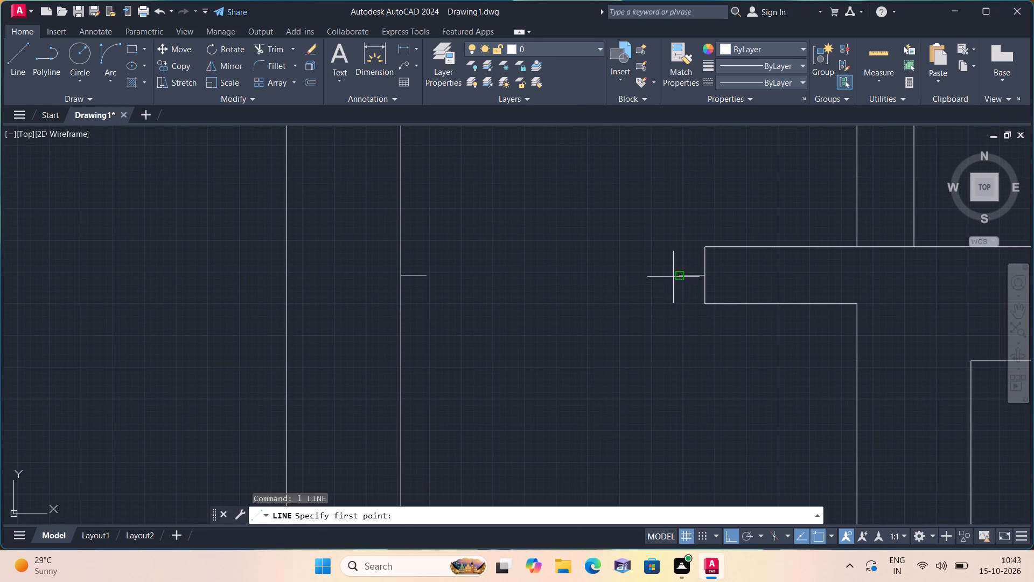
click(674, 276)
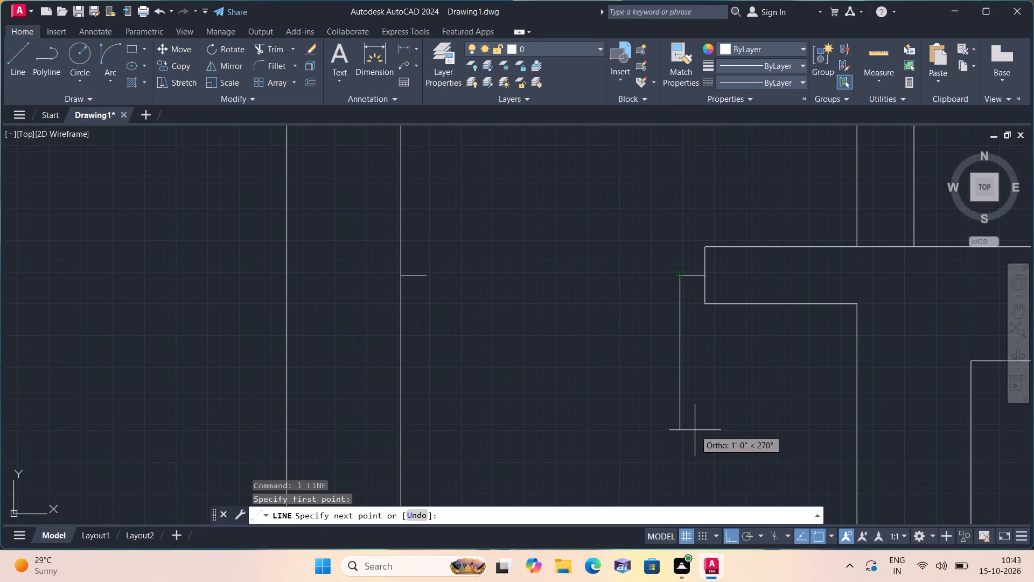
text(1'8")
key(space)
key(Escape)
Draw a Start, End, Direction arc from the leaf's lower end to the free end of the outer wall's 2" segment.
scroll(680, 430, down, 2)
middle_drag(668, 424, 632, 367)
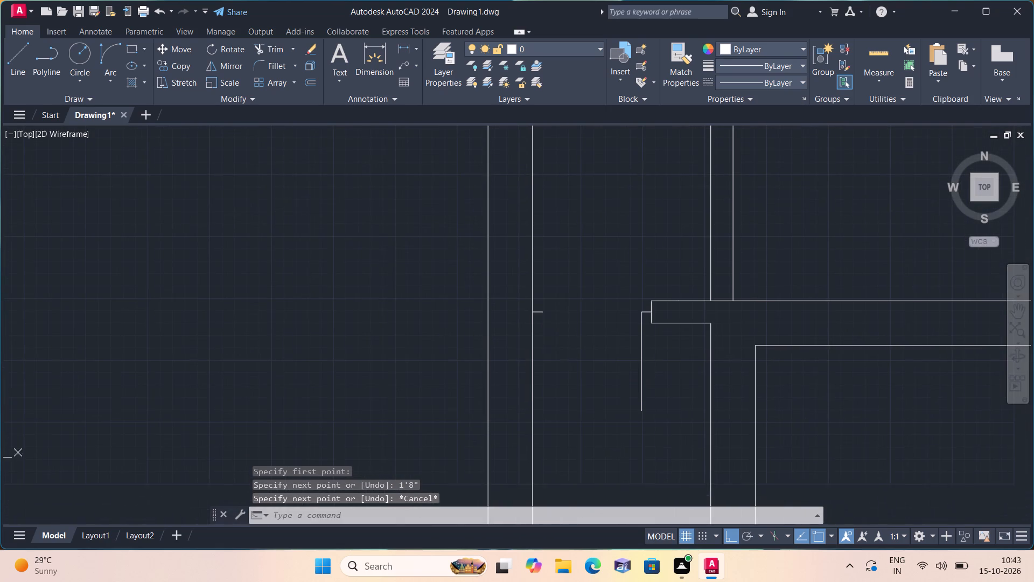
click(110, 86)
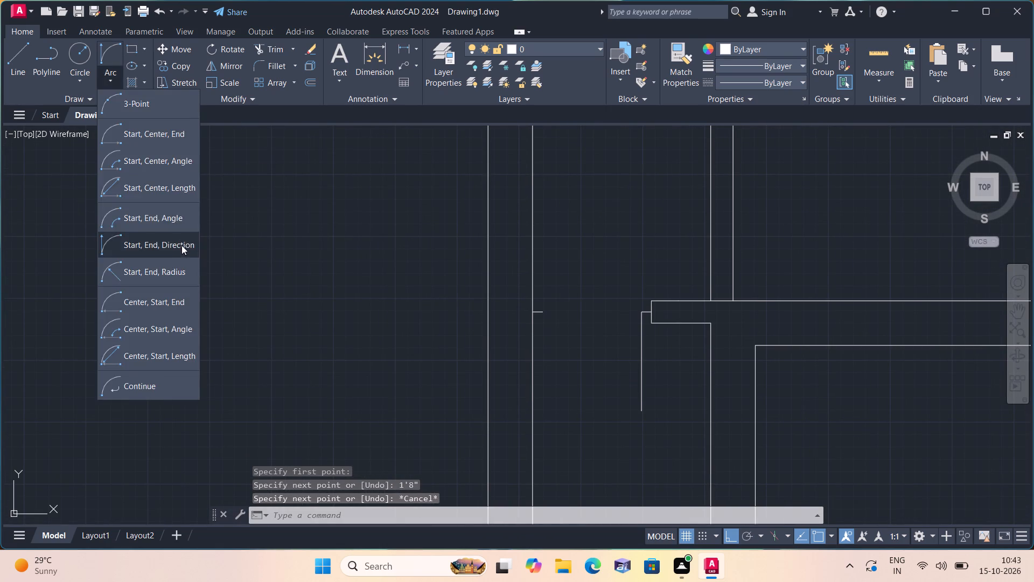
click(181, 245)
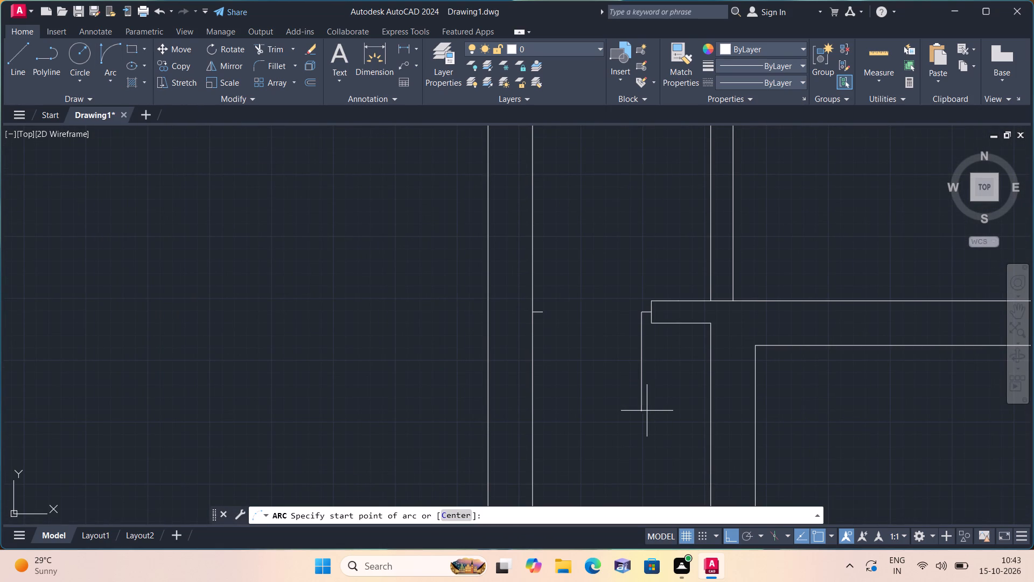
click(645, 411)
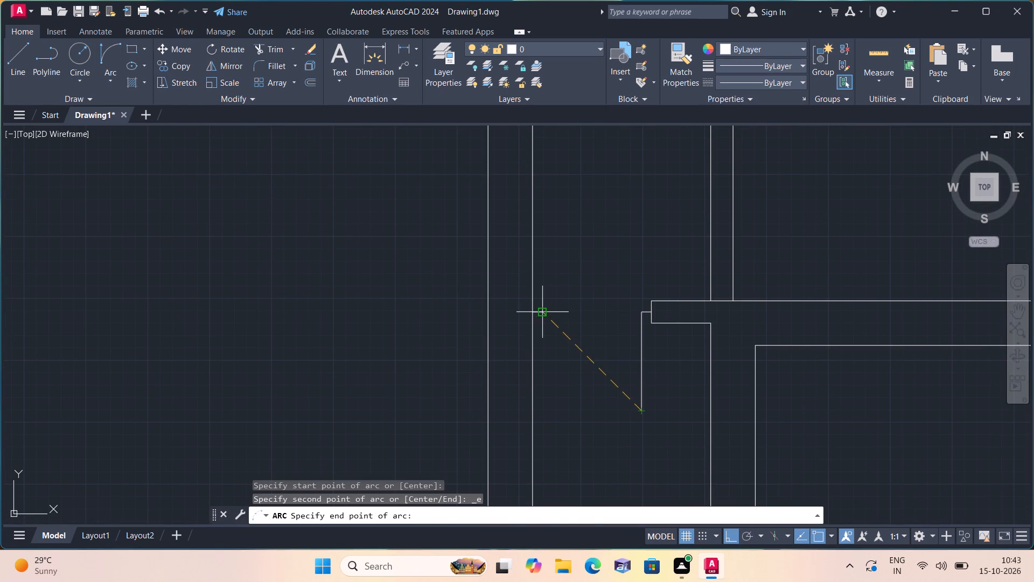
click(544, 310)
click(569, 414)
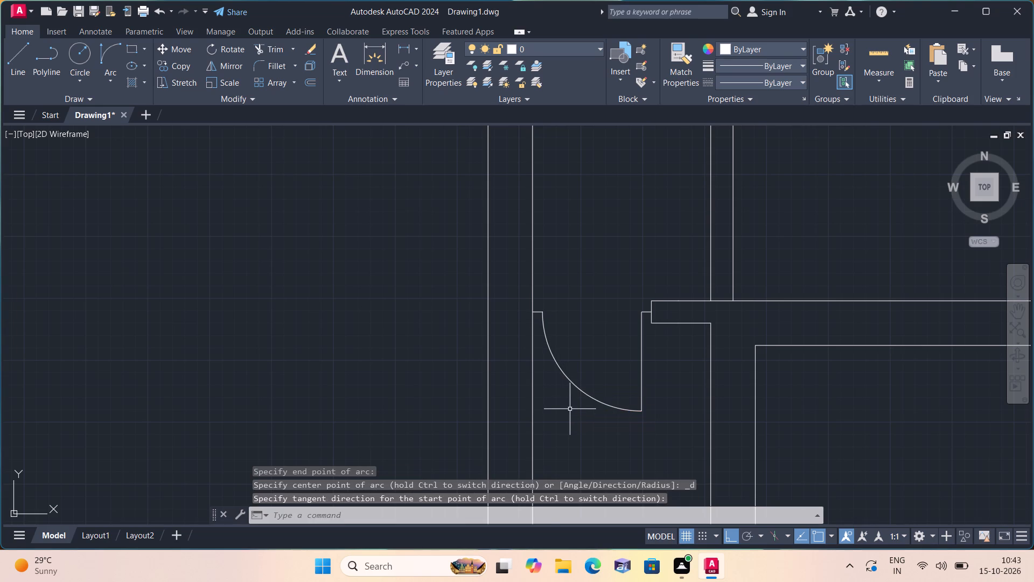
Draw a threshold line across the opening between the free ends of the two 2" segments.
scroll(581, 397, down, 1)
middle_drag(581, 401, 497, 320)
scroll(568, 393, down, 1)
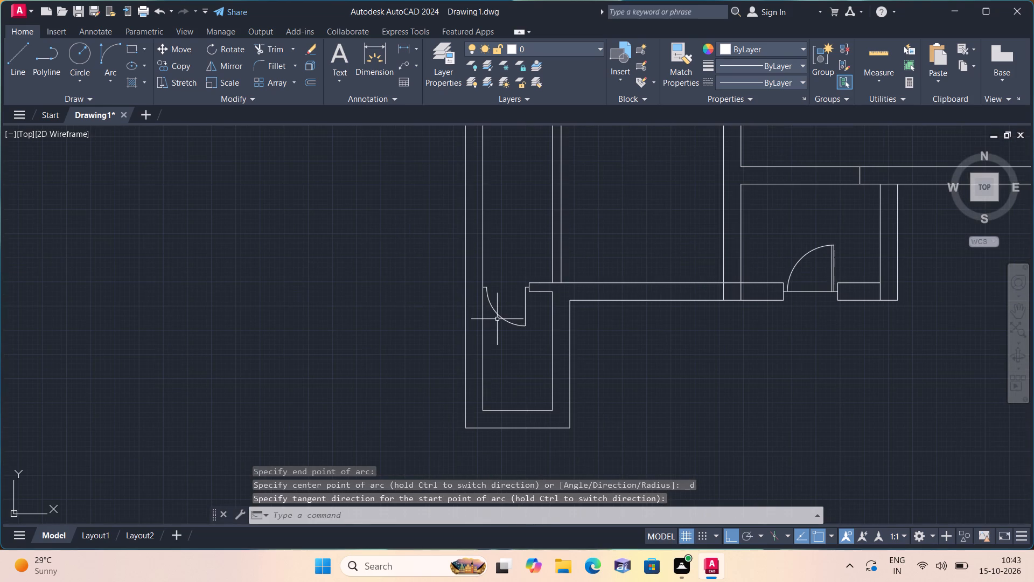
scroll(497, 319, down, 2)
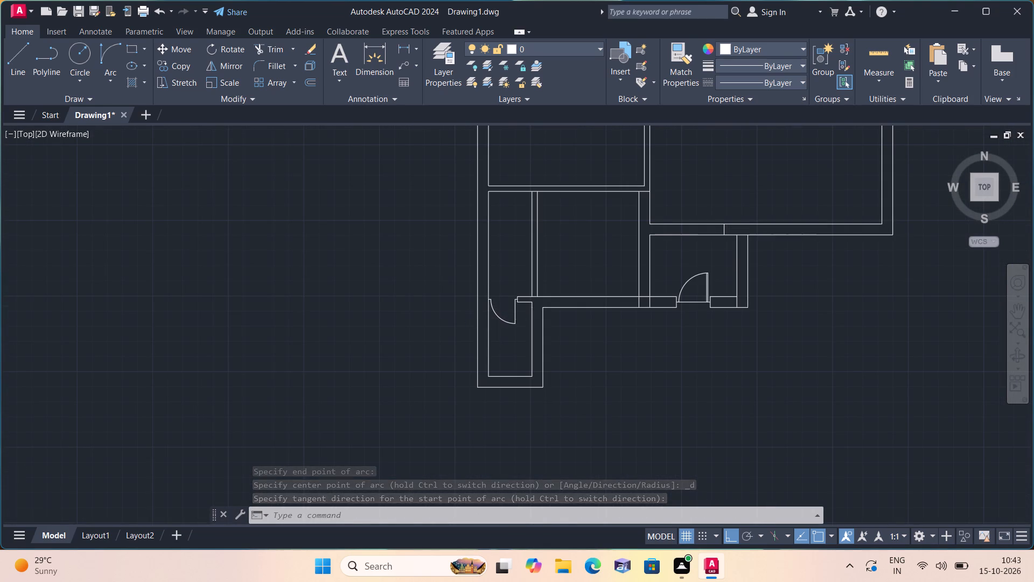
scroll(463, 320, up, 2)
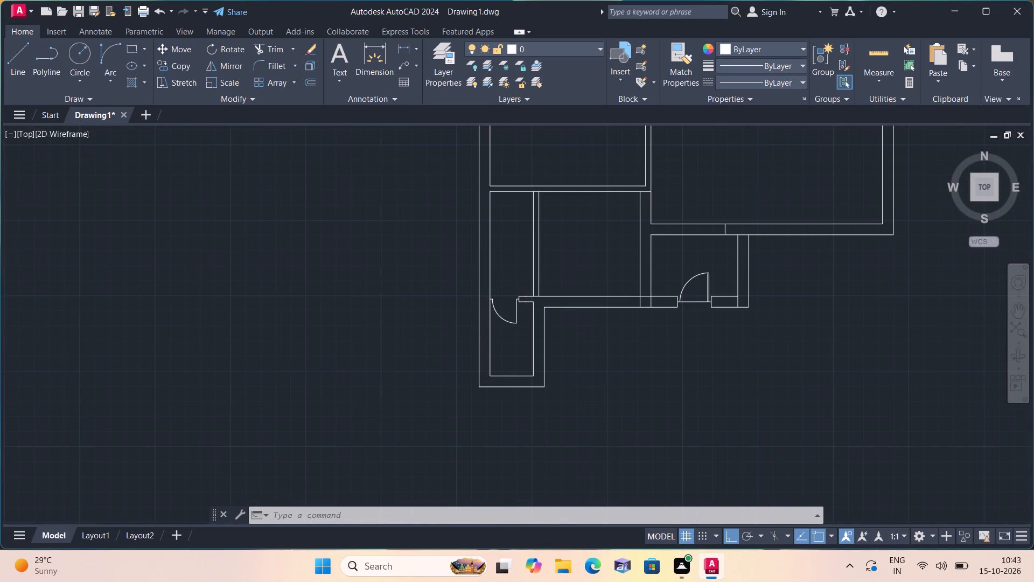
key(l)
key(space)
scroll(508, 294, up, 2)
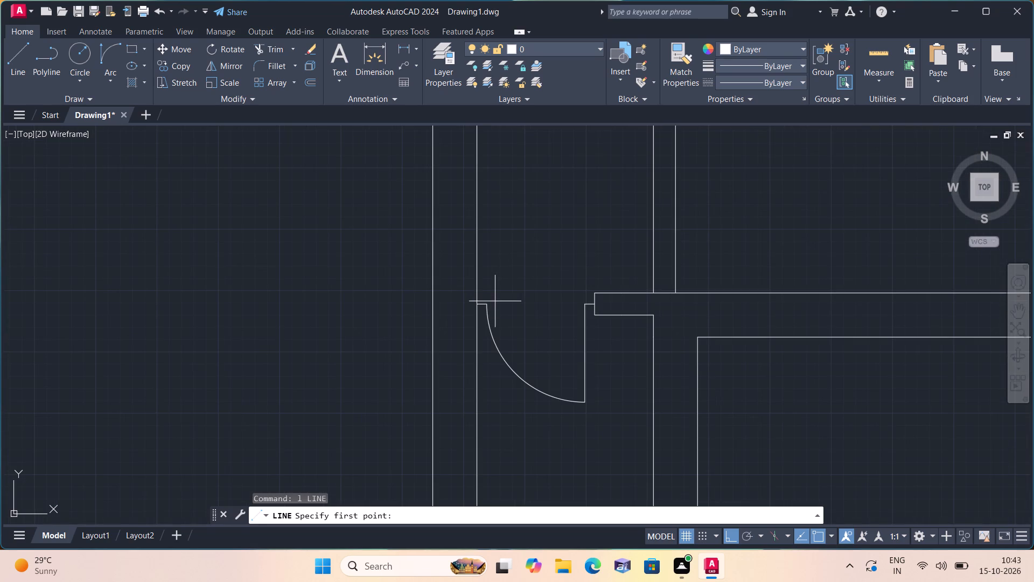
click(487, 303)
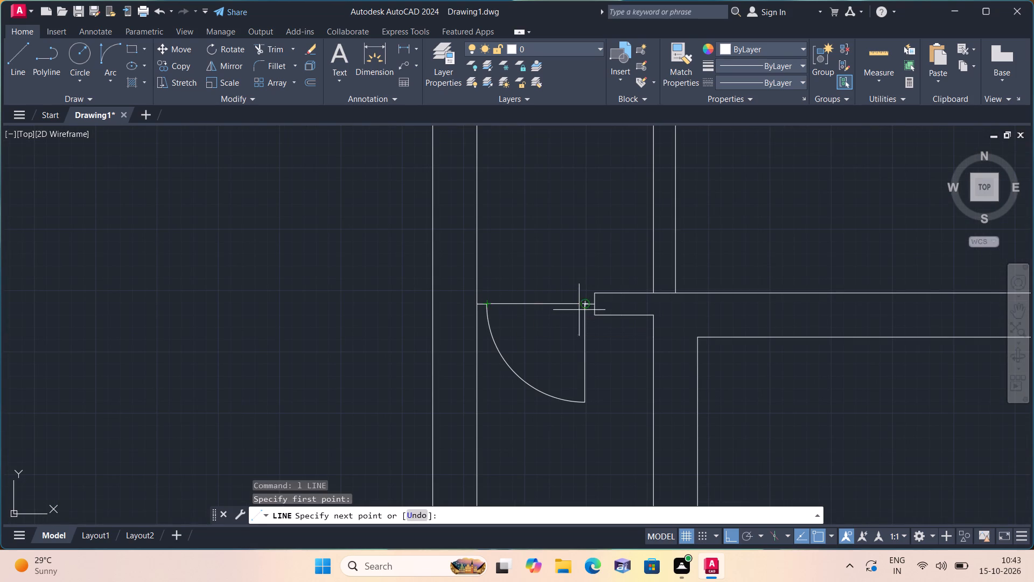
click(586, 304)
key(space)
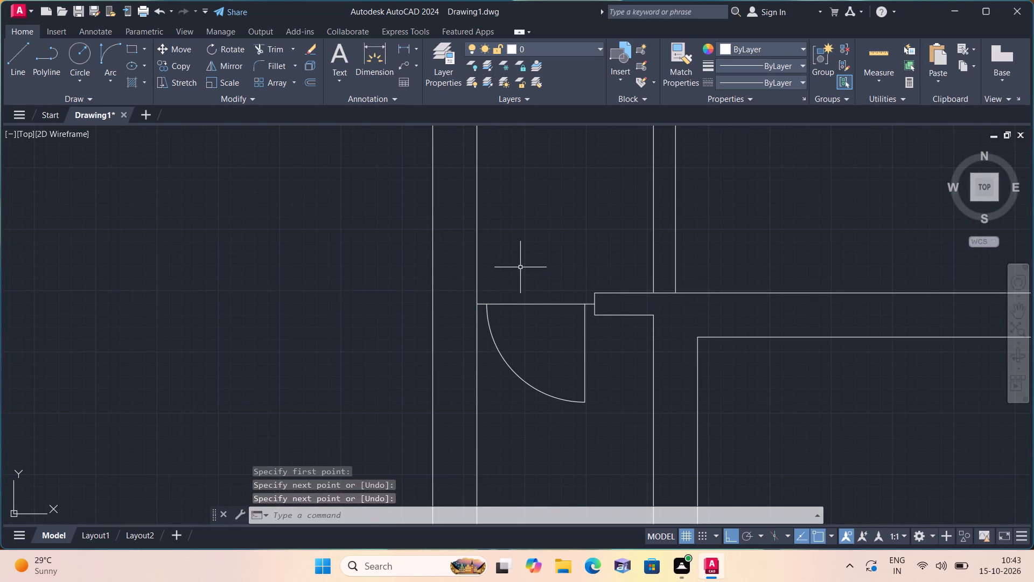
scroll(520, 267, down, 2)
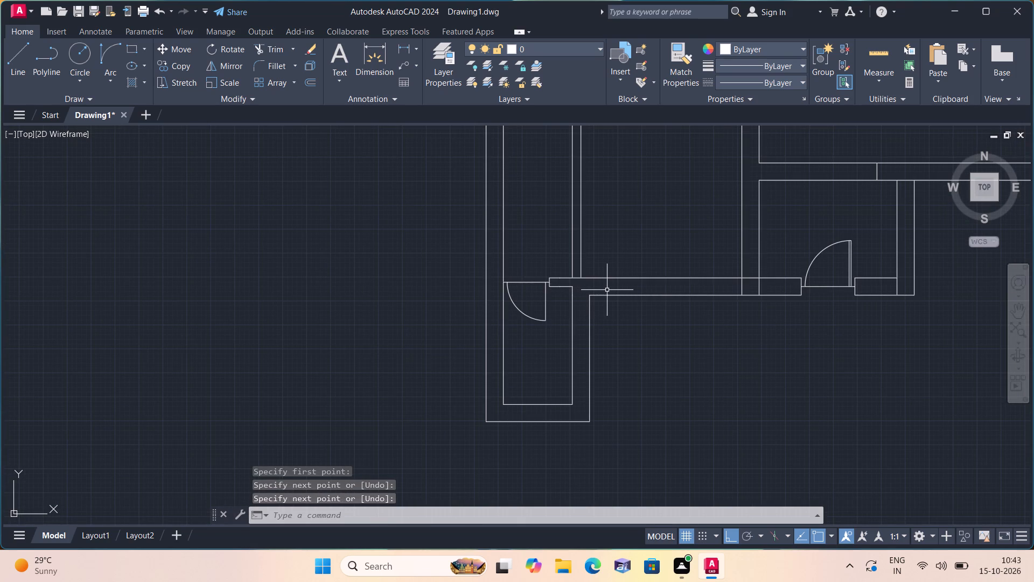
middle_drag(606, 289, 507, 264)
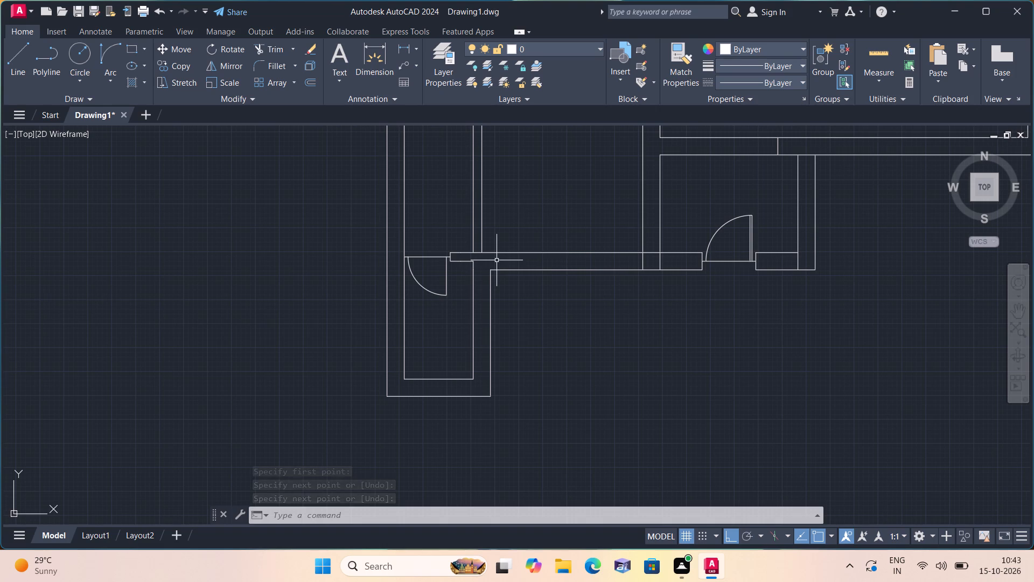
Draw a short construction line across the lower end of the 4.5" partition, between its two wall faces.
middle_drag(552, 249, 500, 303)
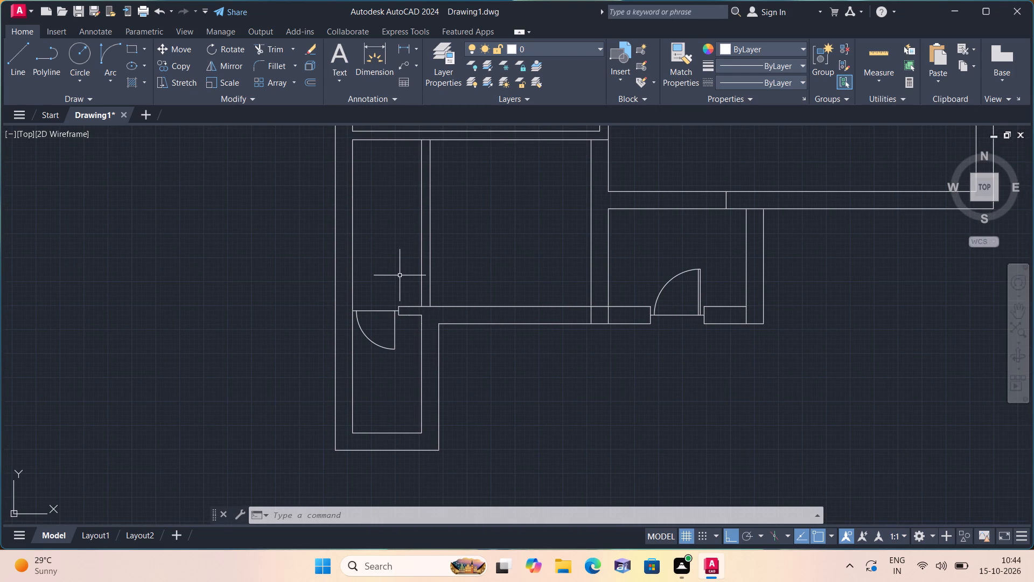
key(l)
key(space)
scroll(415, 293, up, 3)
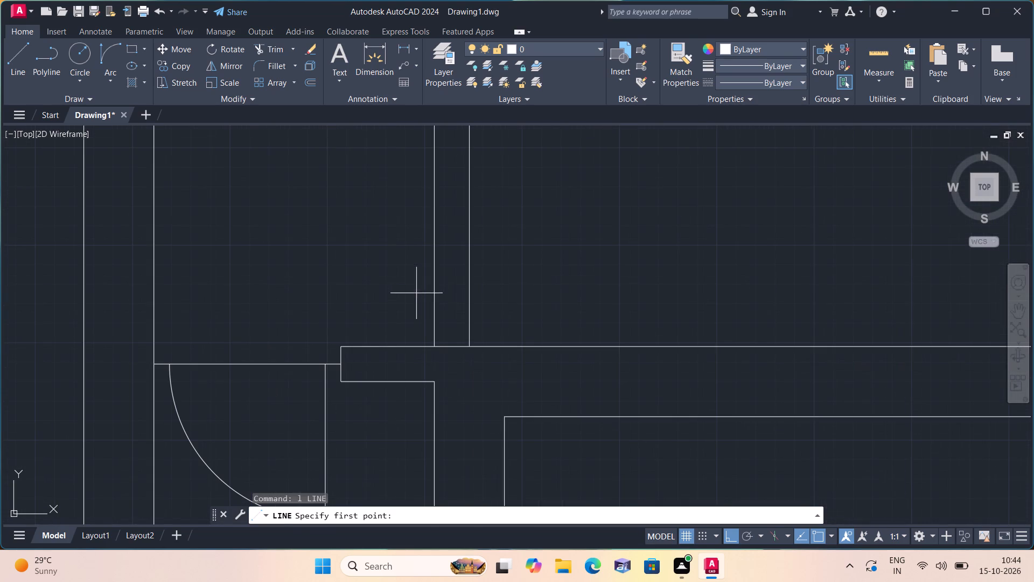
click(433, 345)
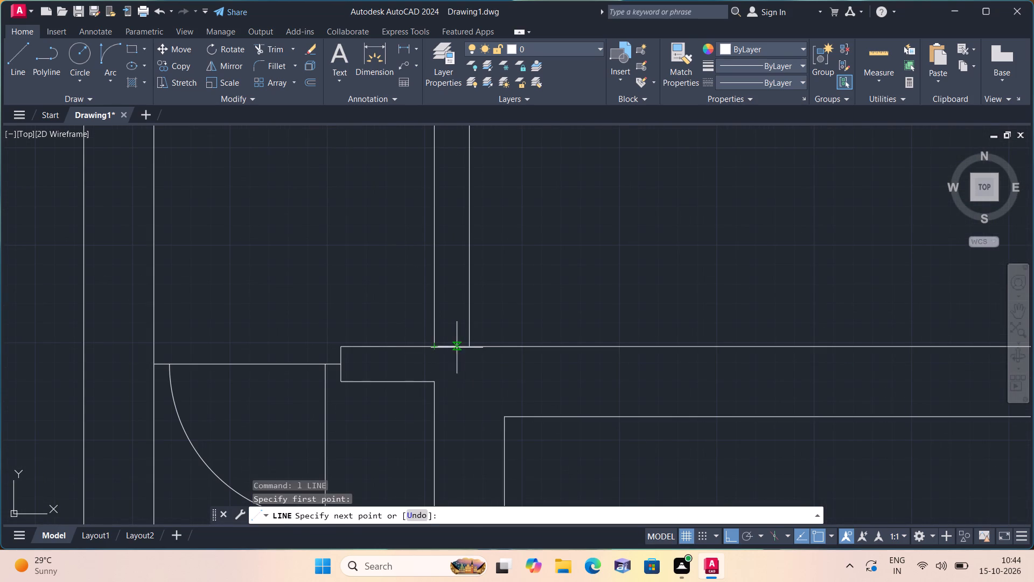
click(464, 348)
key(space)
From the midpoint of the construction line, draw consecutive vertical segments of 2", 2' and 2" upward inside the partition.
key(space)
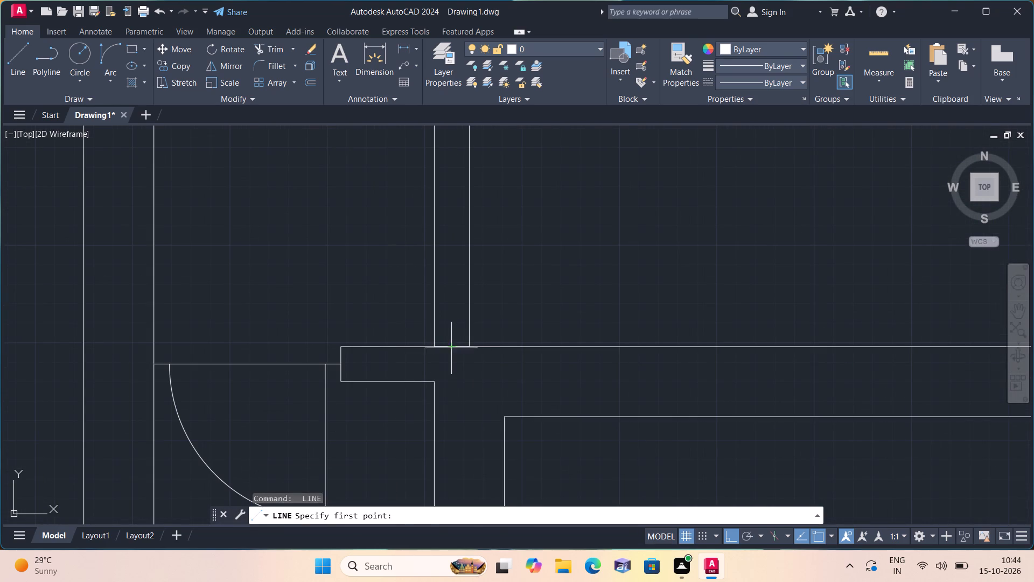
click(455, 348)
text(2")
key(space)
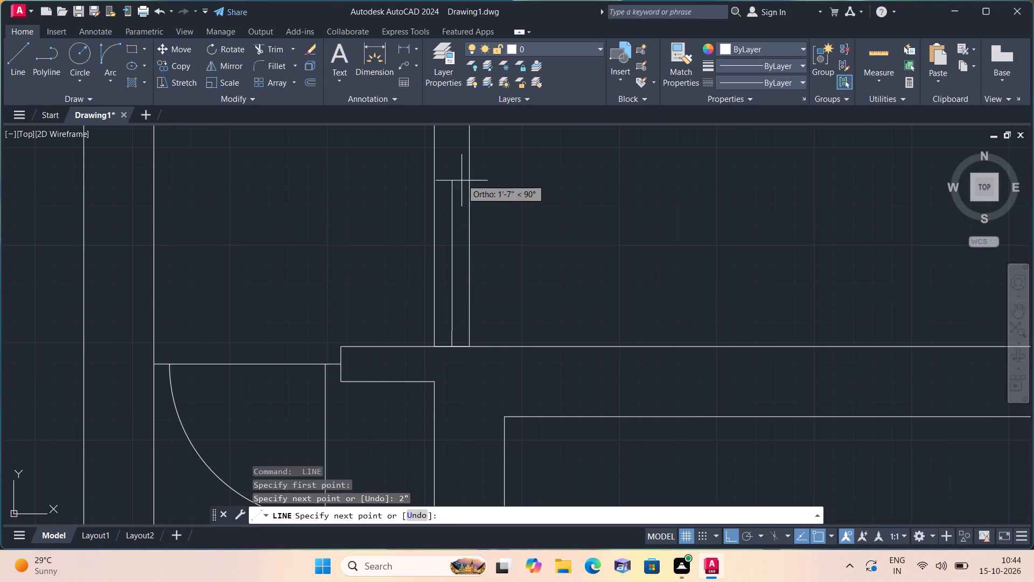
text(2')
key(space)
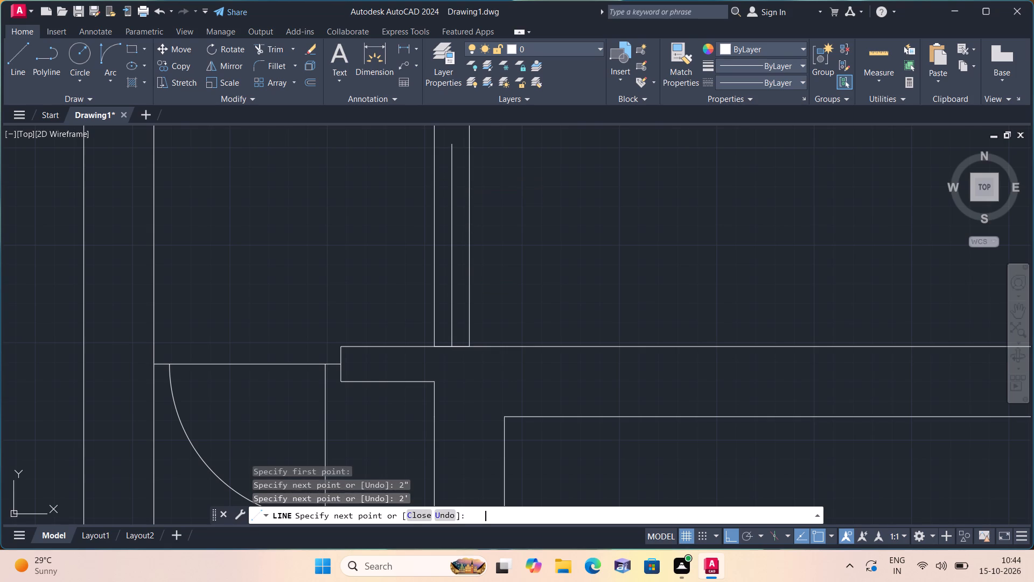
middle_drag(458, 169, 487, 305)
text(2")
key(space)
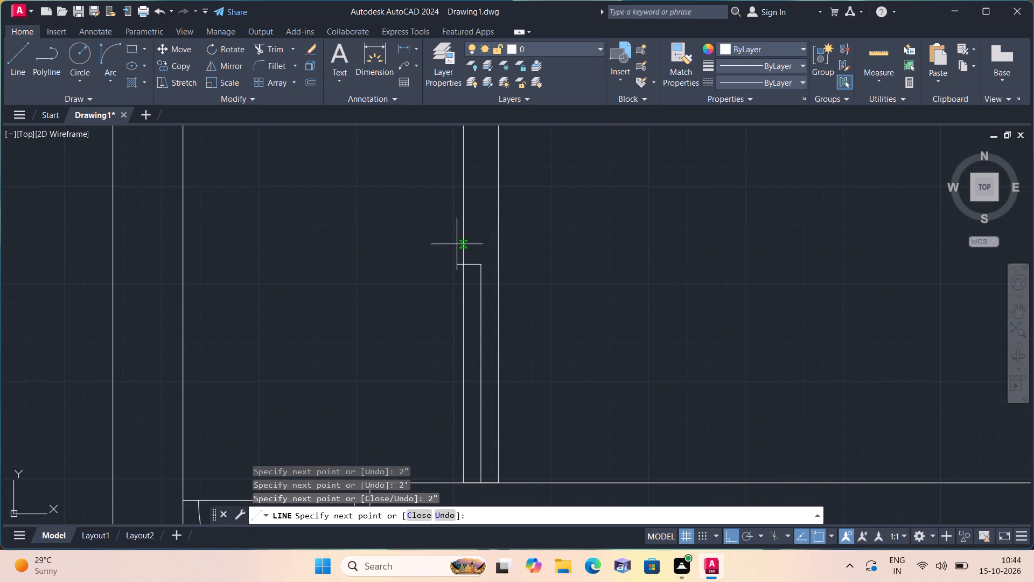
Draw the jamb line across the partition at the top of the upper 2" segment, reaching both wall faces.
click(460, 265)
key(space)
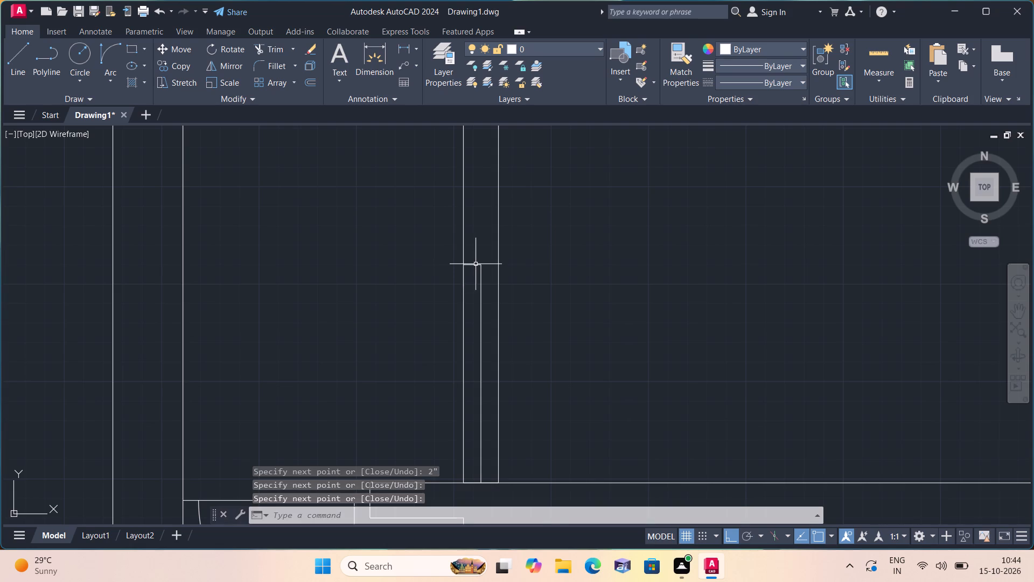
key(space)
click(485, 266)
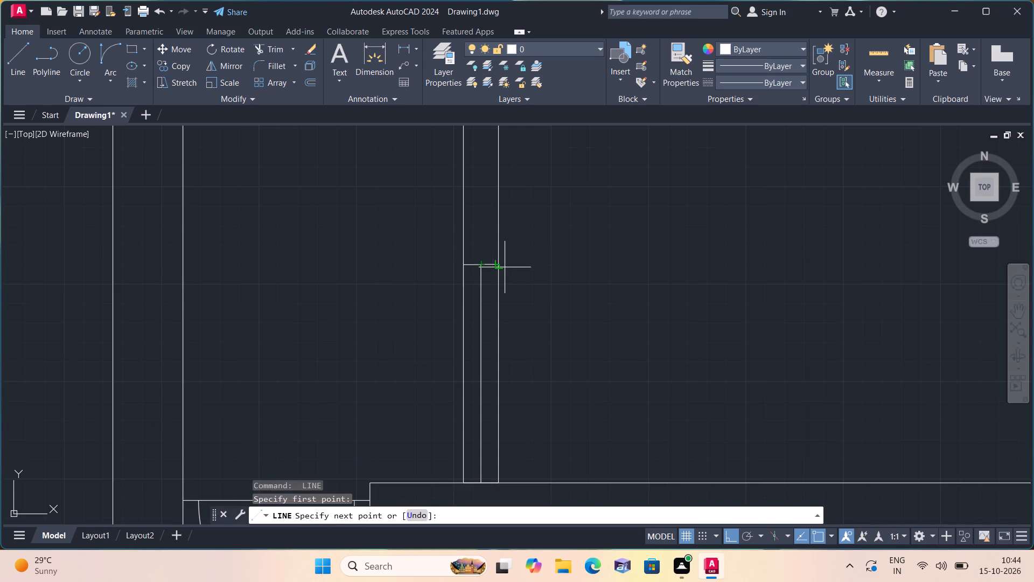
click(502, 265)
key(space)
Delete the short construction line at the lower end of the partition.
scroll(514, 249, down, 2)
middle_drag(556, 260, 545, 215)
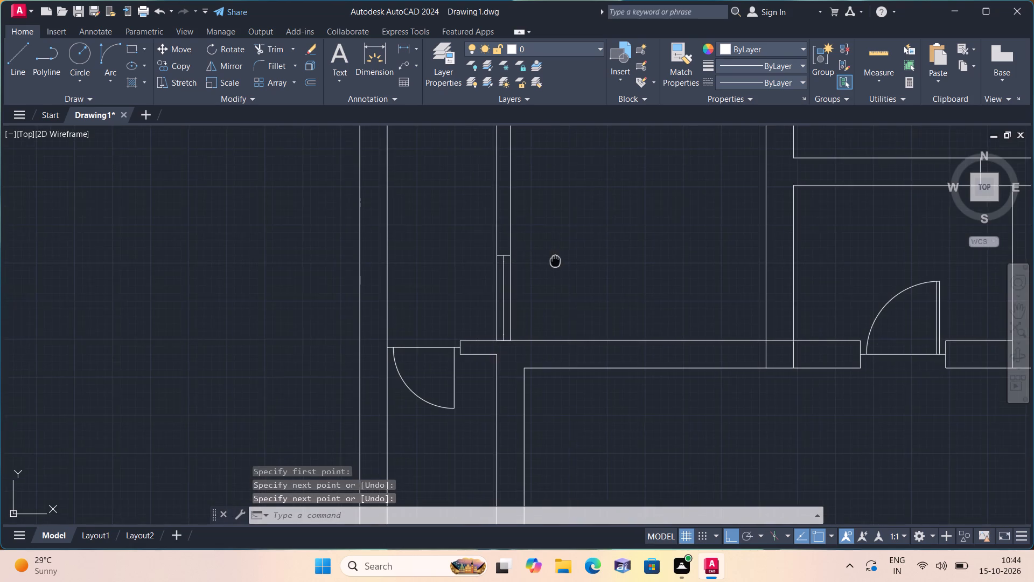
middle_drag(545, 215, 545, 214)
scroll(494, 286, up, 2)
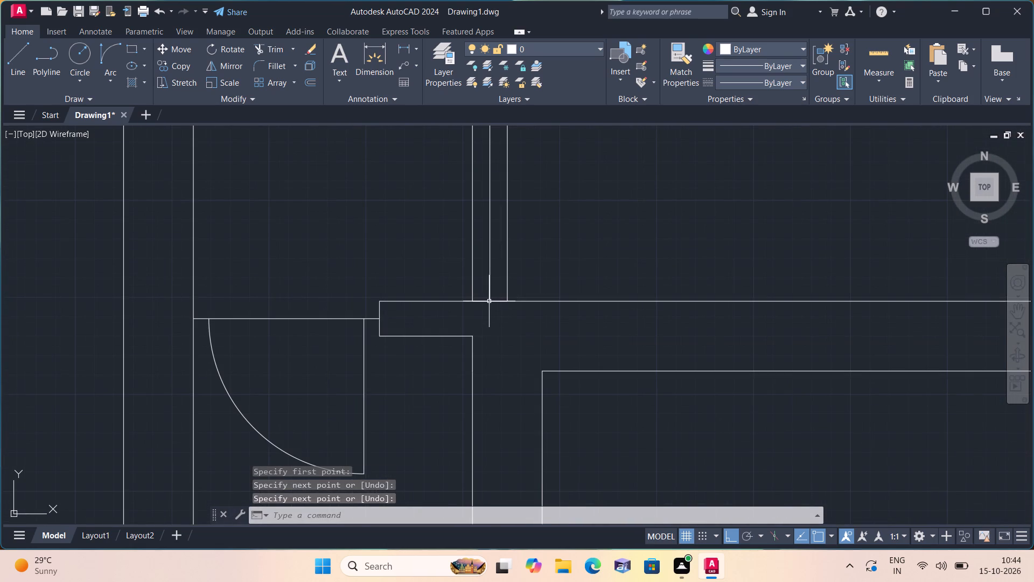
click(489, 301)
key(Escape)
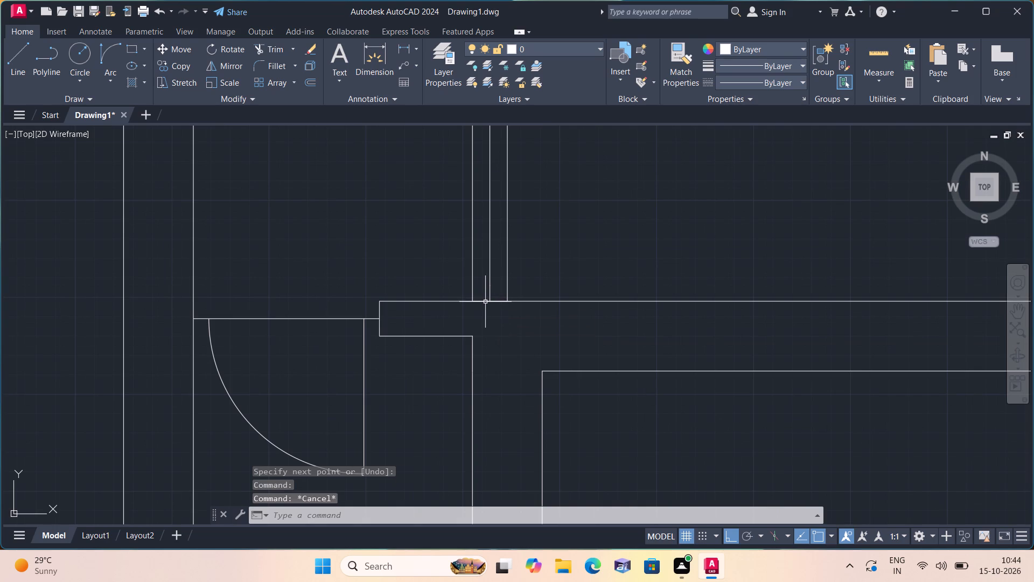
click(485, 302)
key(Delete)
Trim both partition faces and the middle 2' segment with a fence to open the doorway, keeping the 2" segments.
scroll(504, 275, down, 1)
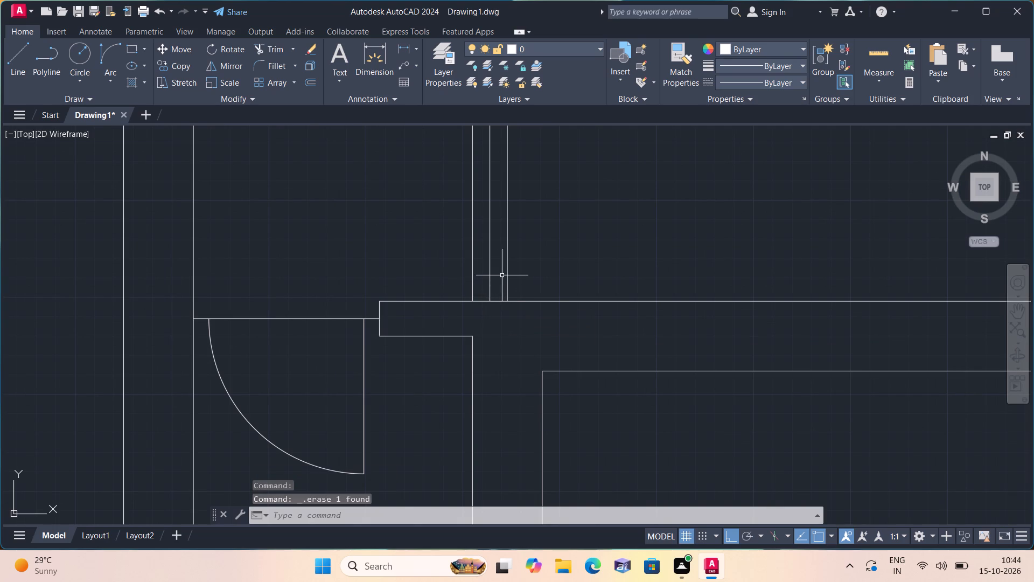
scroll(504, 275, down, 1)
text(trim)
key(space)
drag(558, 260, 556, 259)
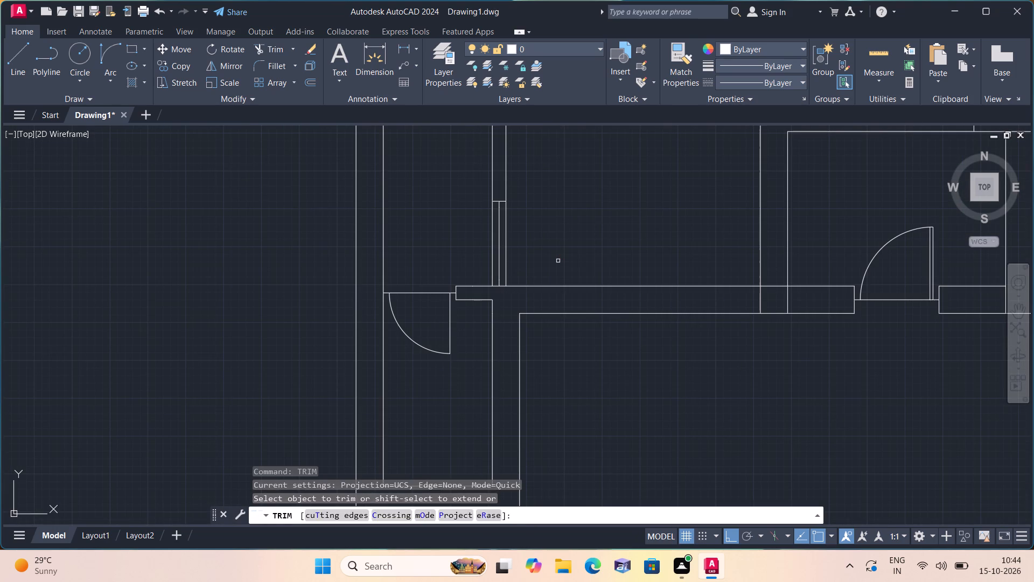
drag(556, 259, 551, 258)
click(436, 245)
key(space)
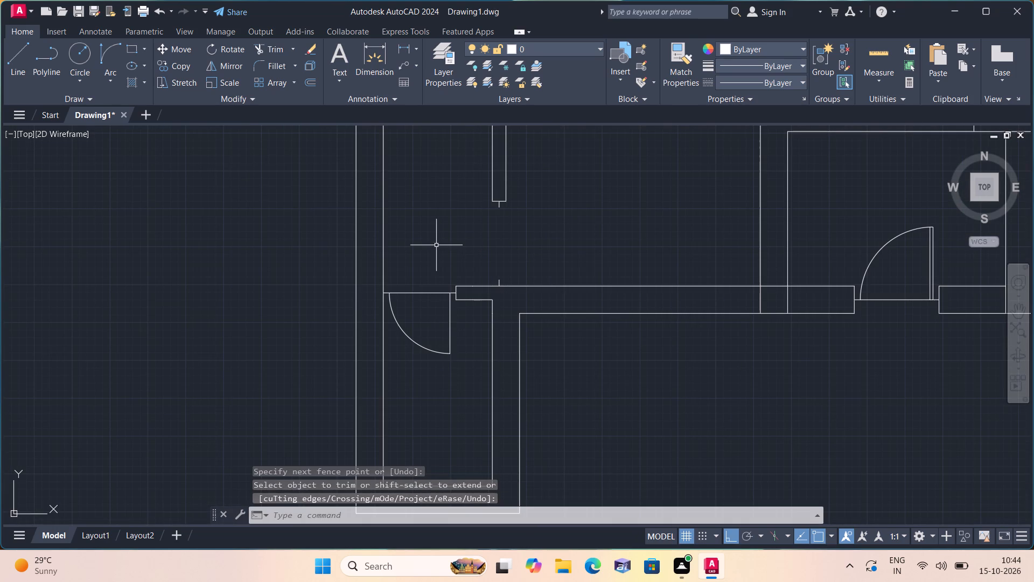
Draw a 2' door leaf line horizontally to the left from the free end of the lower 2" segment.
key(l)
key(space)
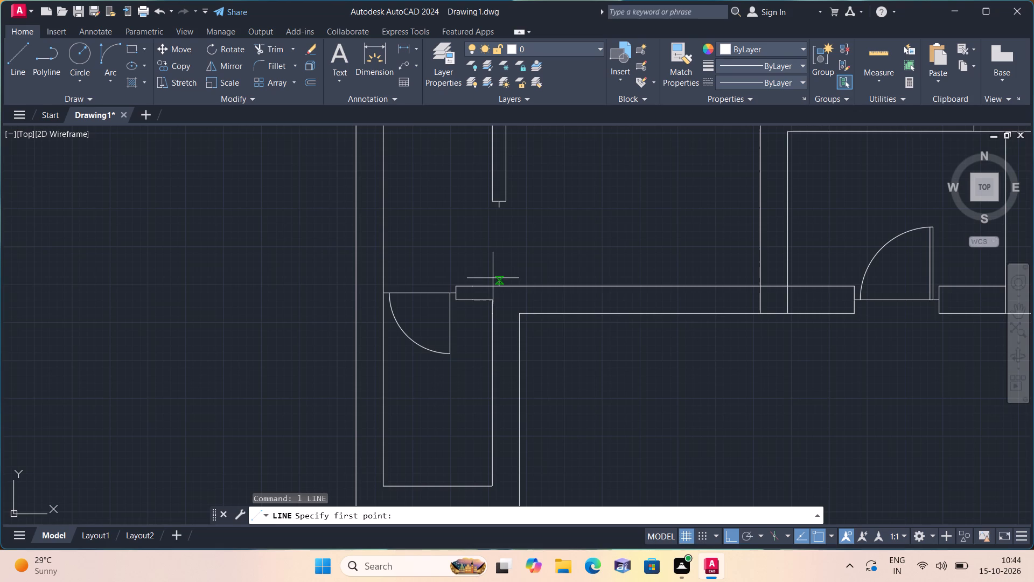
click(494, 279)
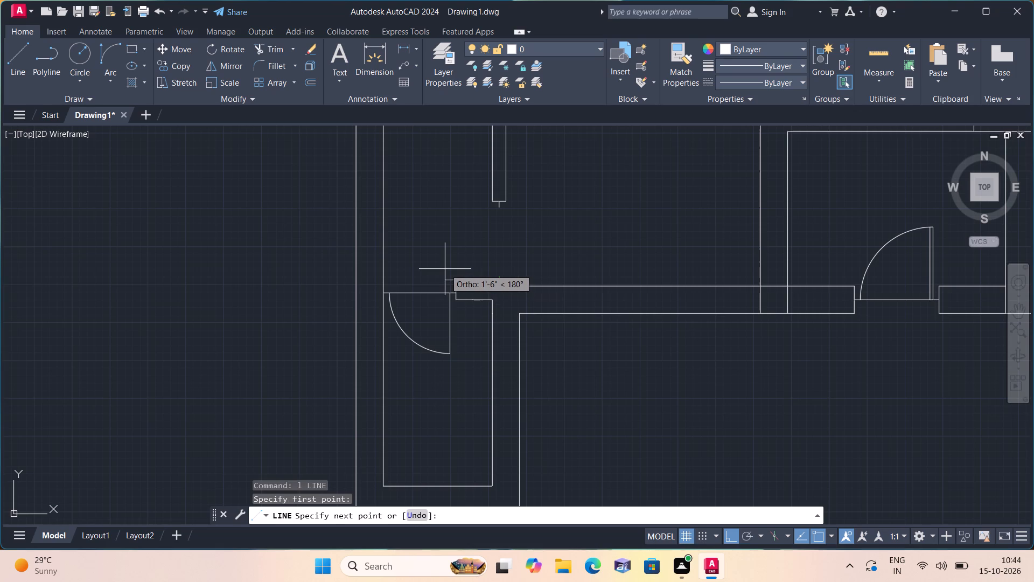
text(2')
key(space)
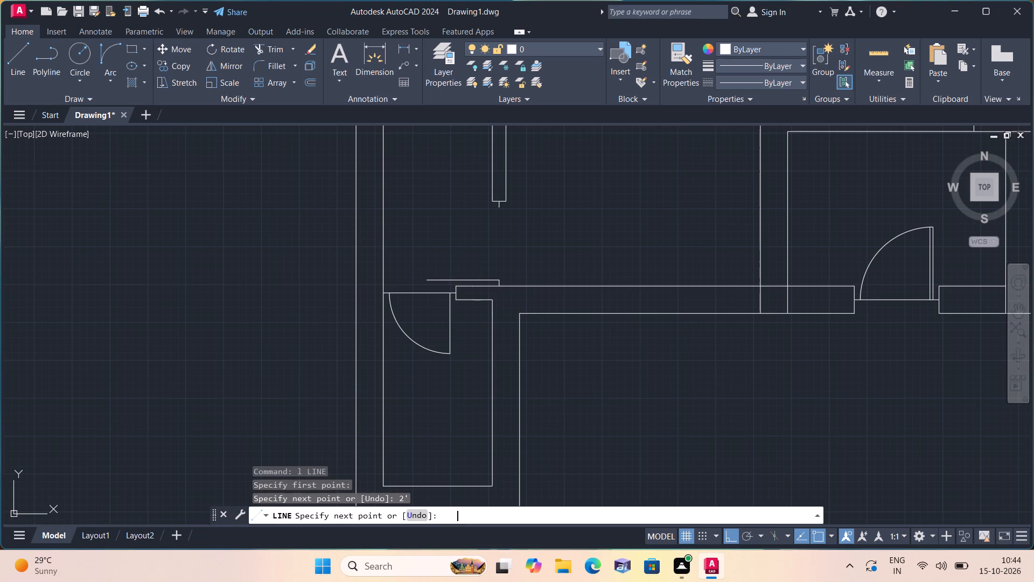
key(Escape)
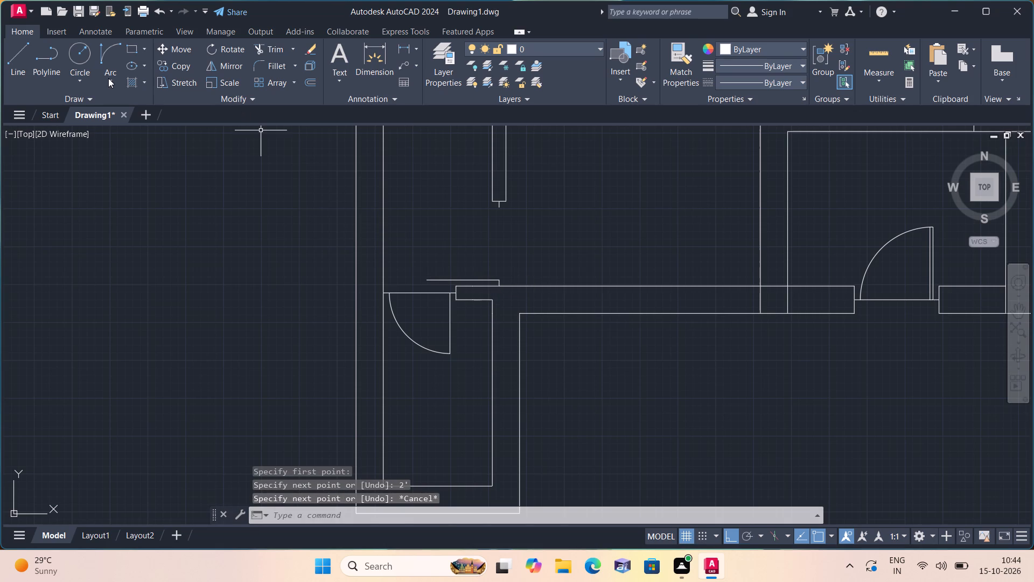
Draw a Start, End, Direction arc from the 2' leaf's outer end to the free end of the upper 2" segment.
click(108, 78)
click(146, 242)
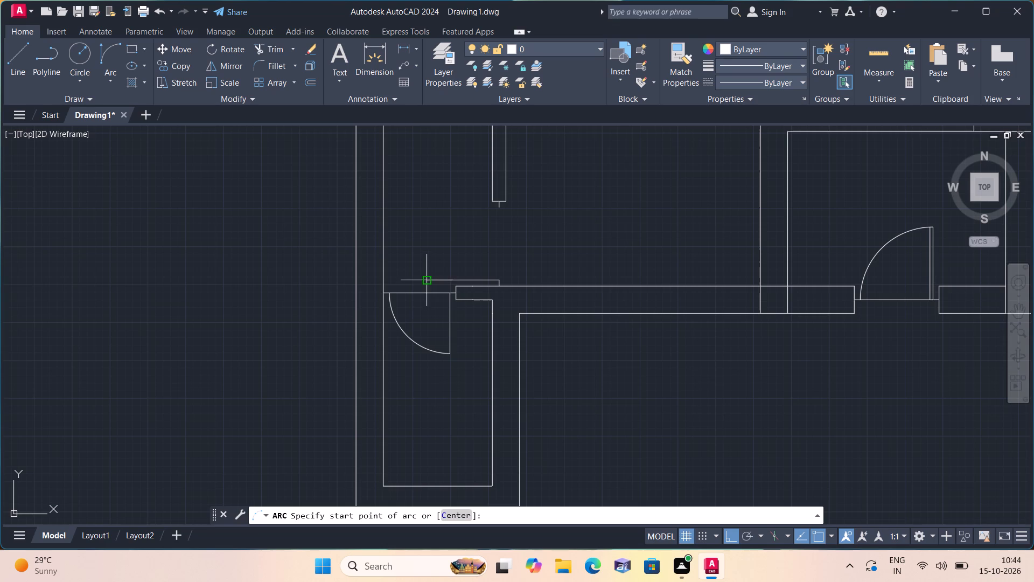
click(427, 282)
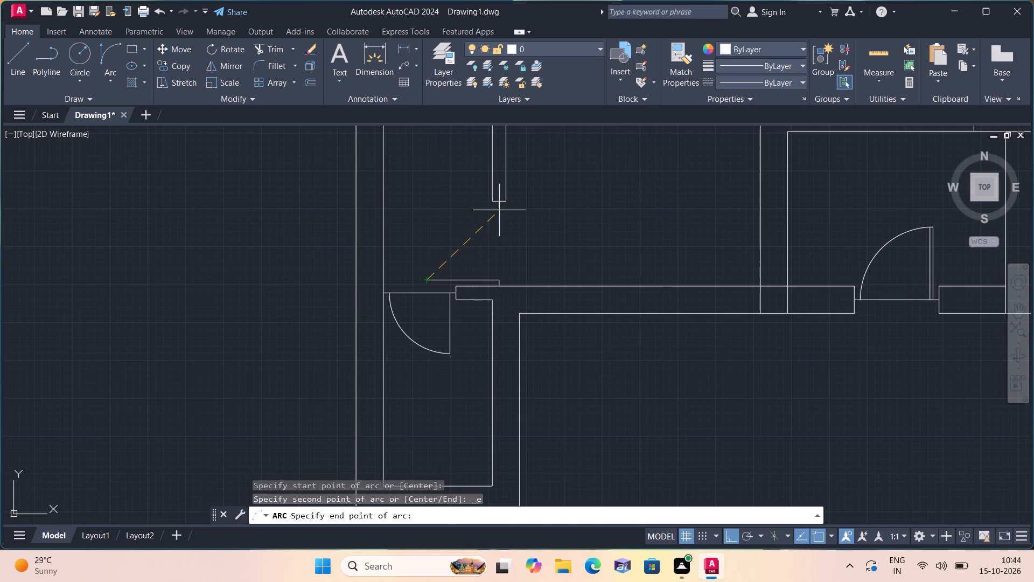
click(499, 210)
click(431, 216)
Offset the 1'8" door leaf and the new 2' door leaf by 1" toward the inside of their swings.
key(o)
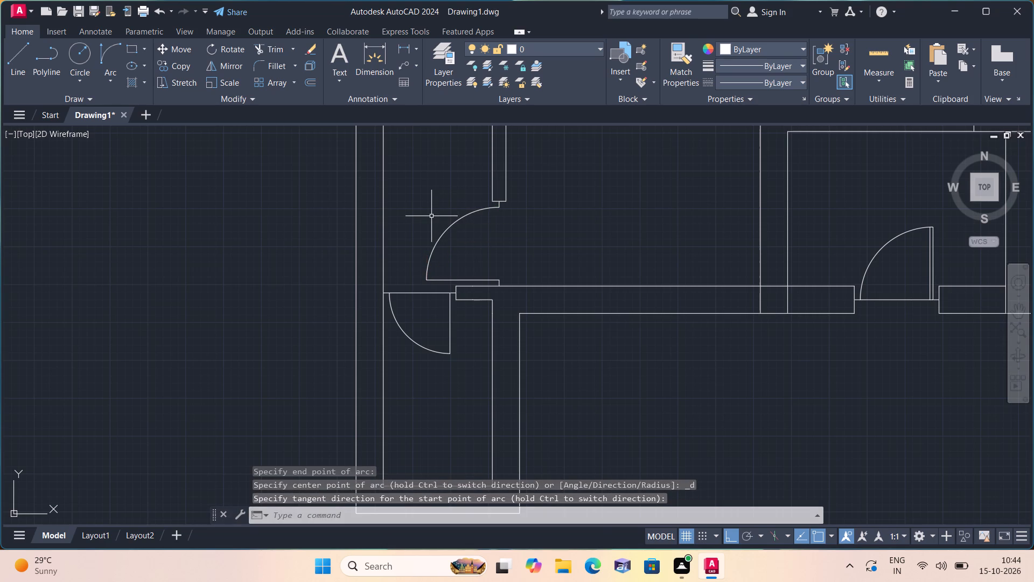
text(ff 1")
key(space)
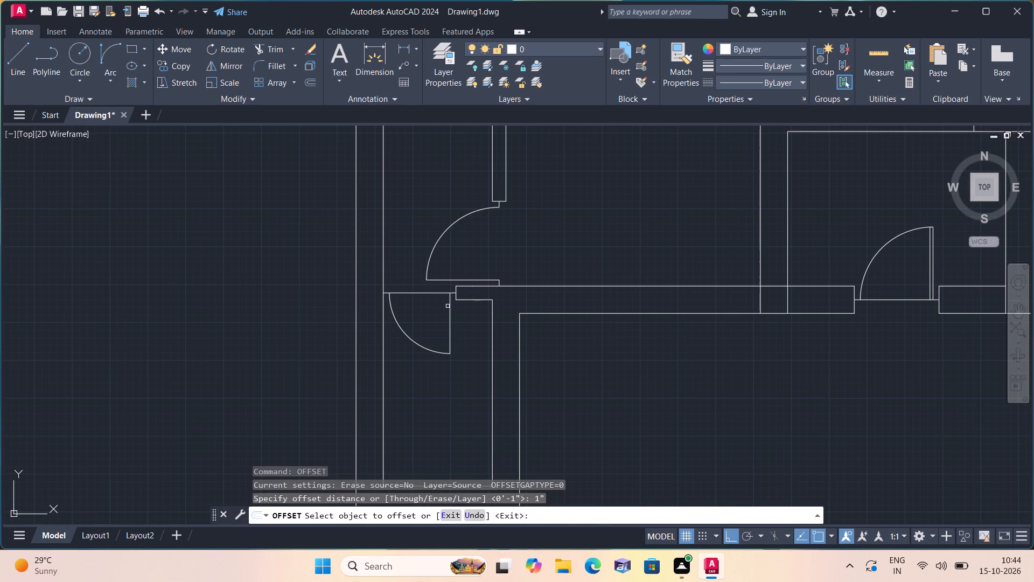
click(449, 307)
click(436, 306)
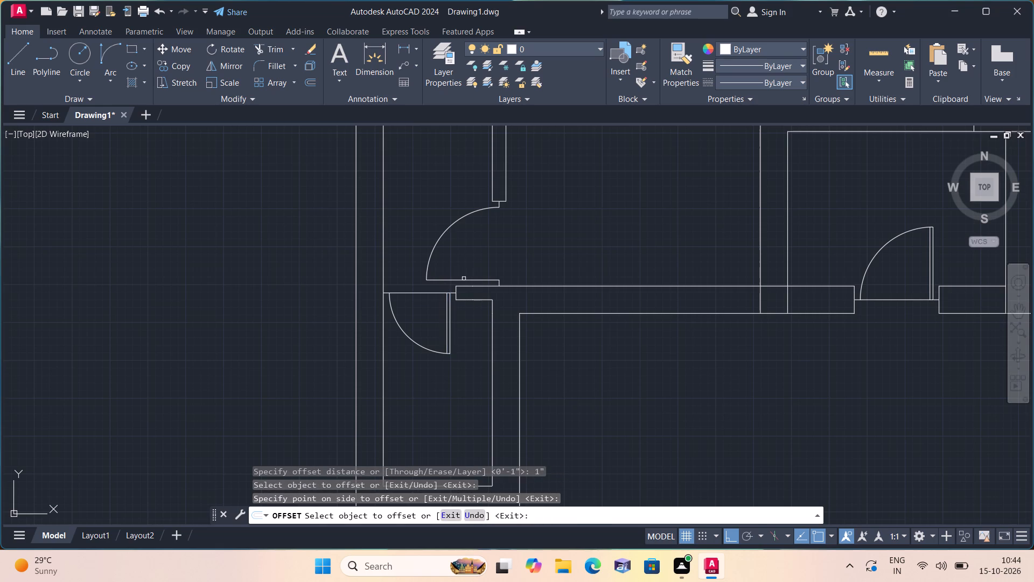
click(464, 280)
click(467, 254)
key(space)
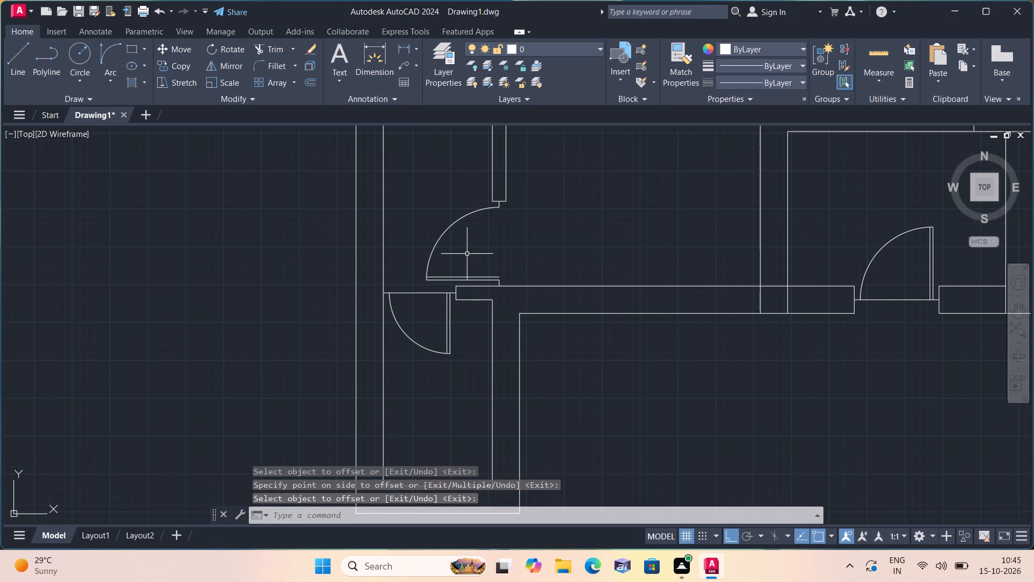
Draw a threshold line from the free end of the upper 2" segment down to the end of the offset leaf line.
text(l)
key(space)
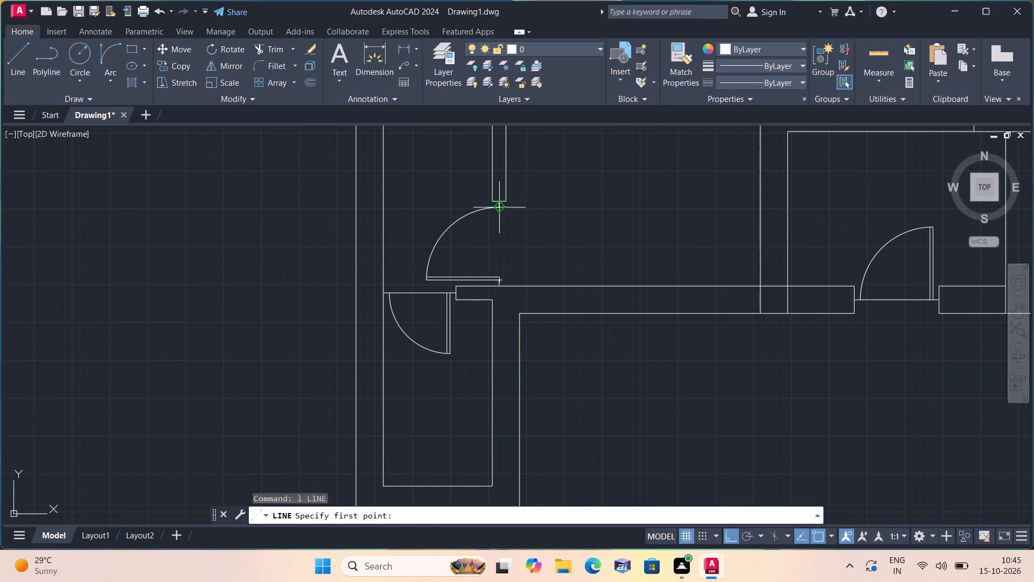
click(497, 209)
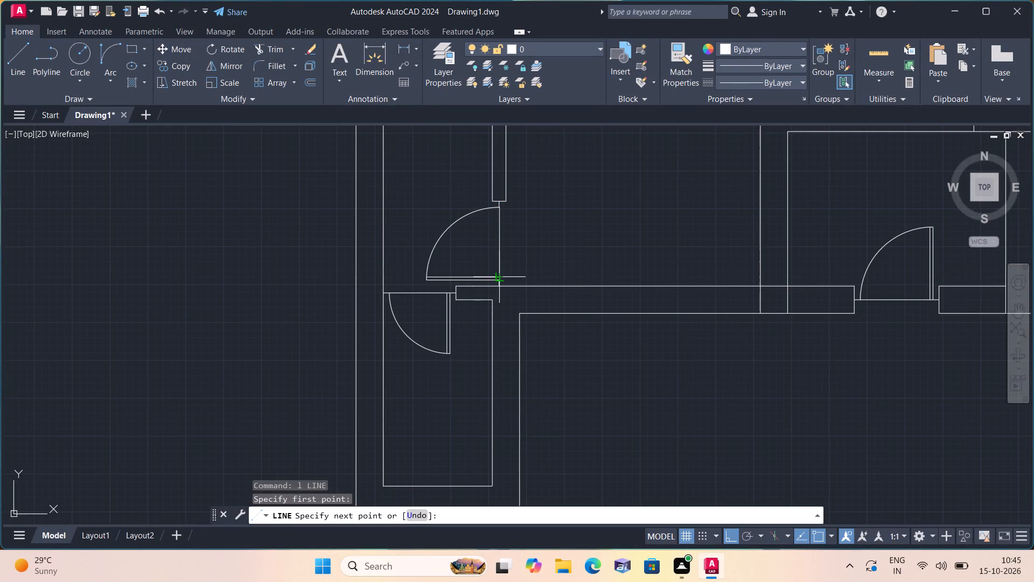
click(495, 276)
key(space)
Close the hinge end of the 2' door leaf with a short line between the leaf line and its offset.
scroll(524, 273, up, 1)
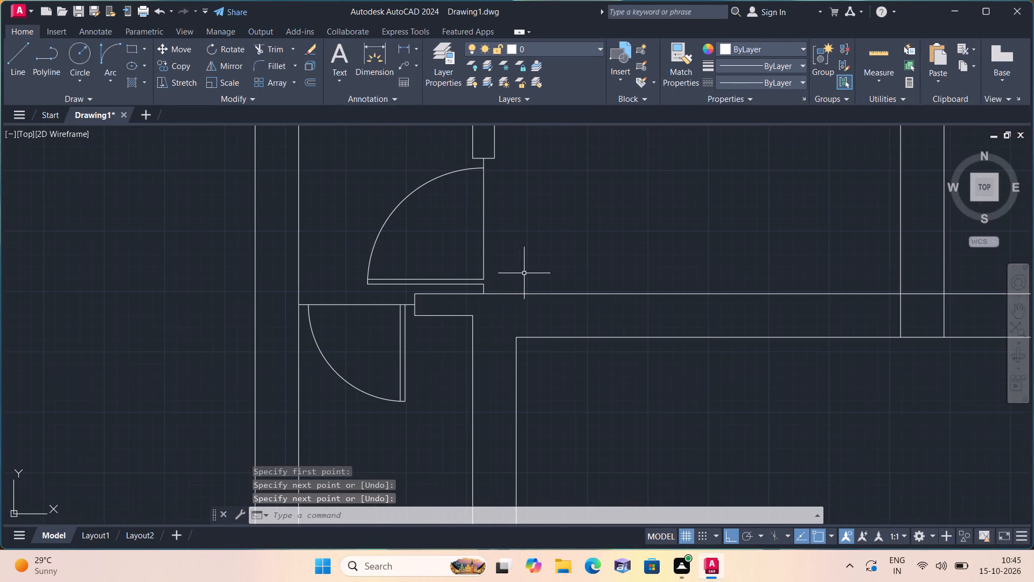
scroll(497, 274, up, 2)
key(space)
click(459, 283)
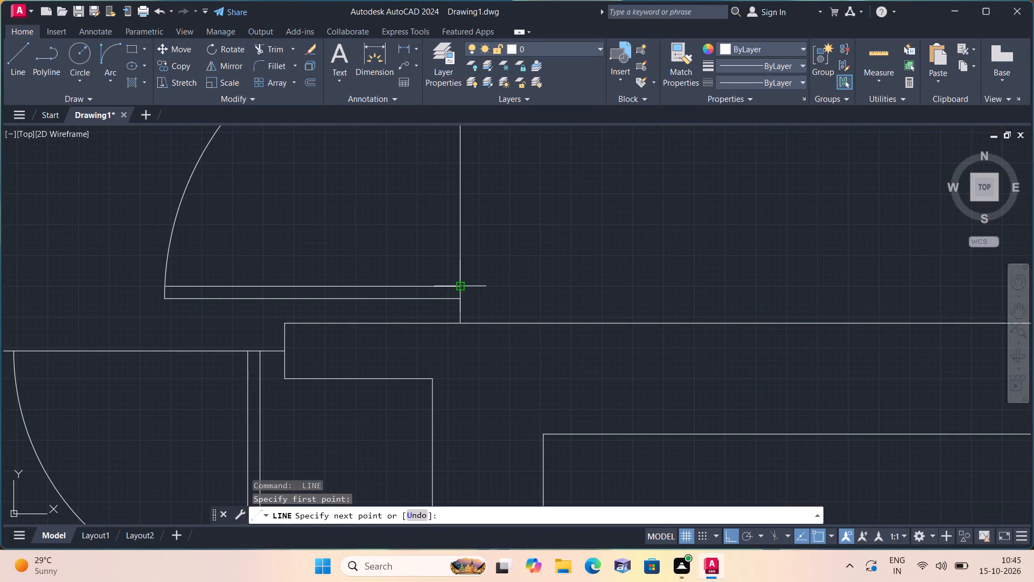
click(459, 297)
key(space)
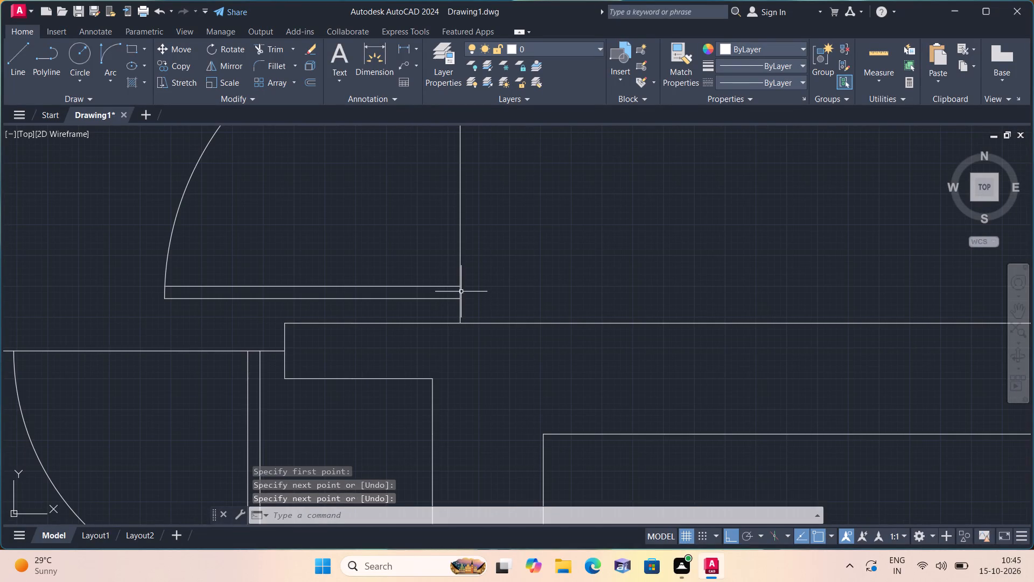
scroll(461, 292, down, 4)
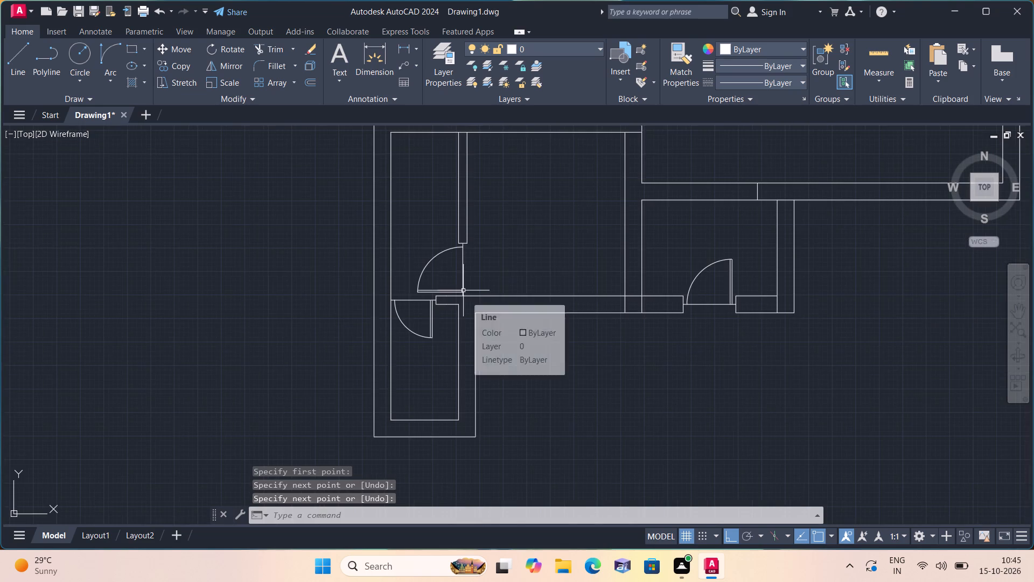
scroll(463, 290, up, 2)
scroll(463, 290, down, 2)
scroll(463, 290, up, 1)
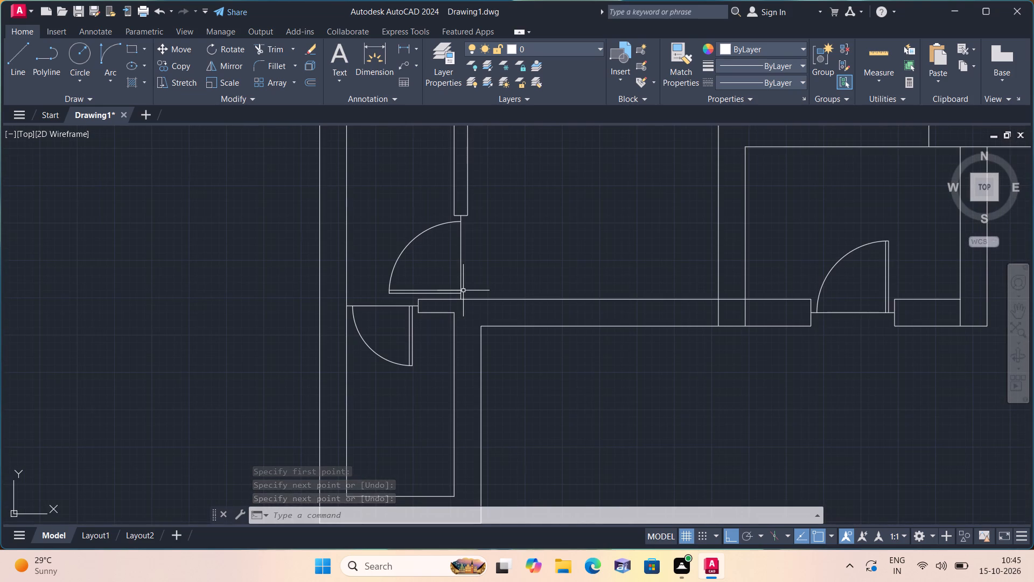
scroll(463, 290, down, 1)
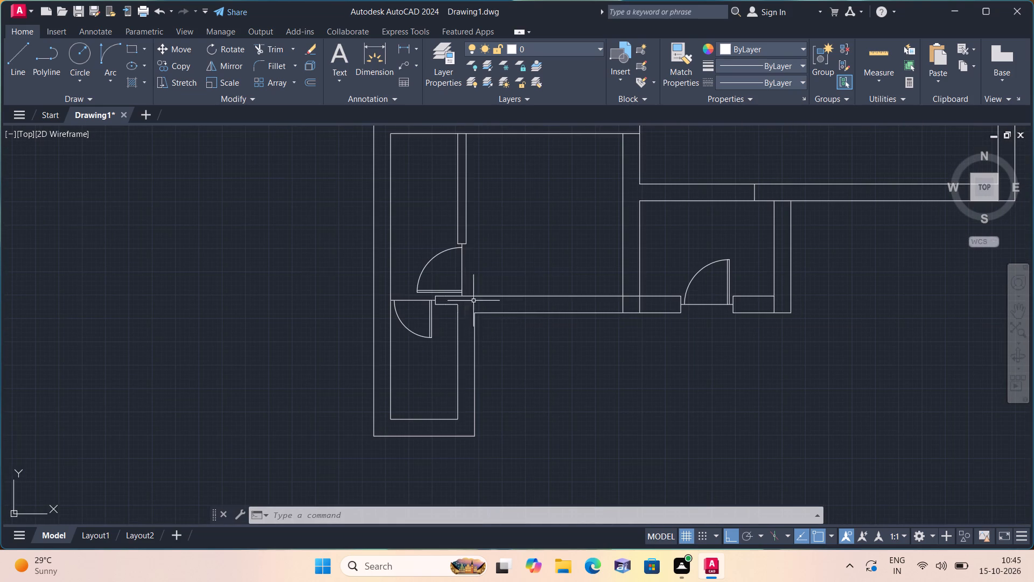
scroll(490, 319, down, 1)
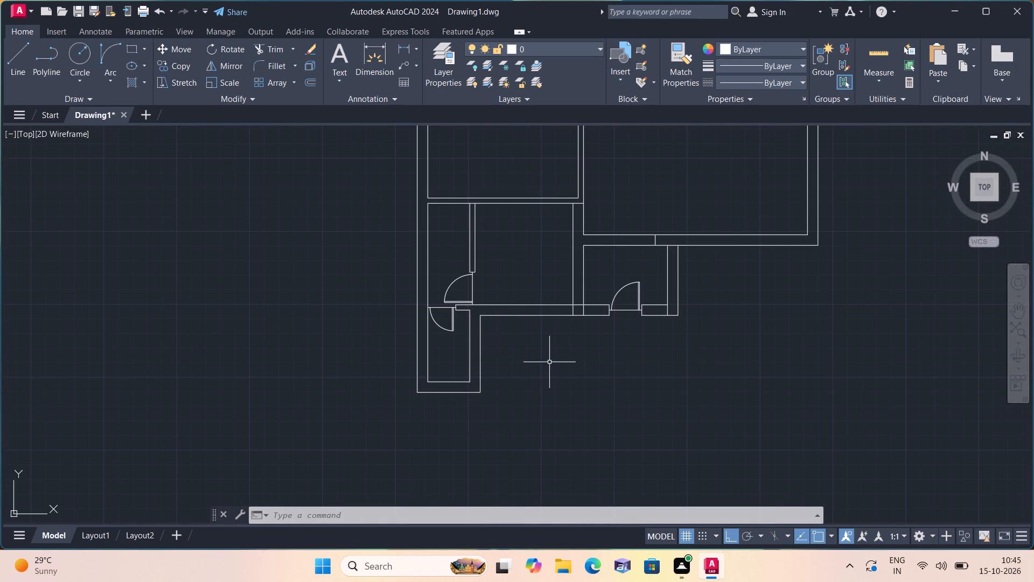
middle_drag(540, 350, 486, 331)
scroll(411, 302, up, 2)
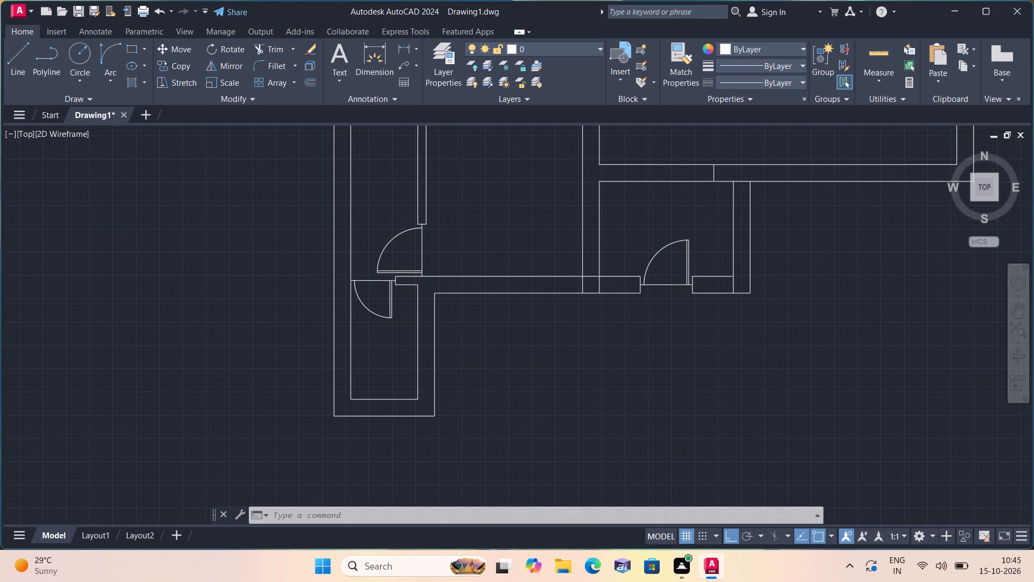
Draw a jamb line across the horizontal wall 1' from its west inside corner and delete the 1' guide line.
scroll(411, 302, down, 1)
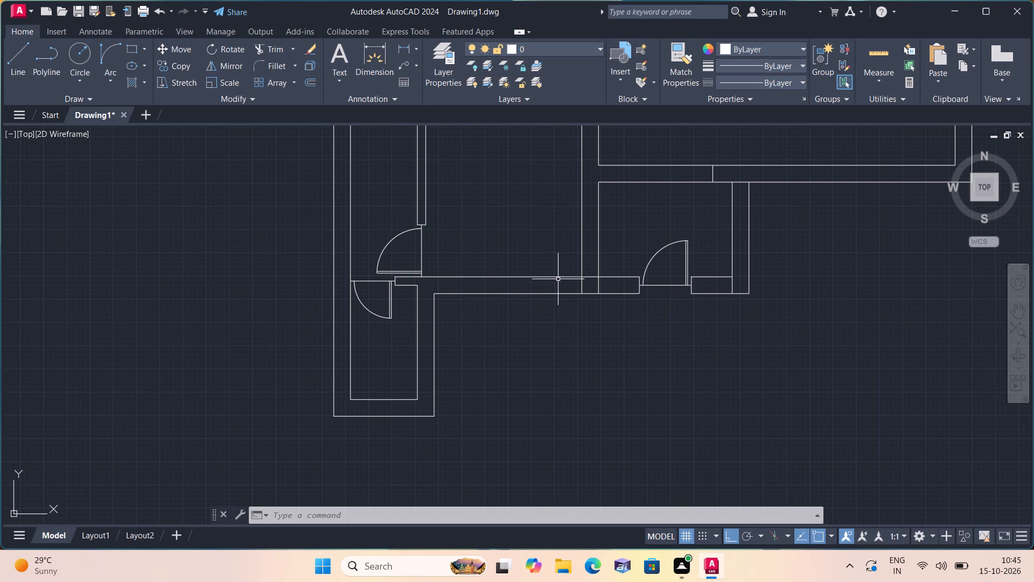
middle_drag(558, 278, 561, 391)
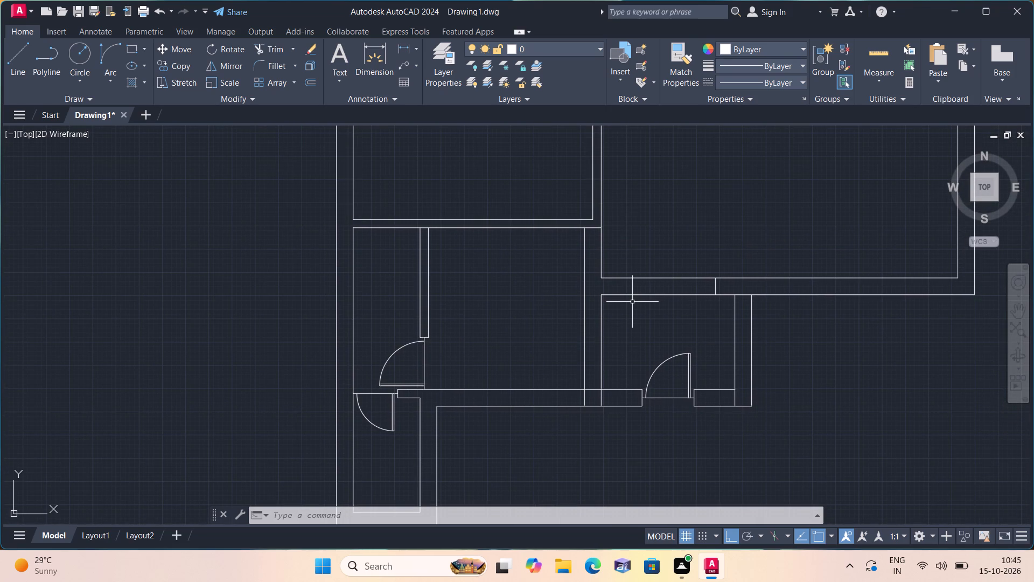
key(l)
key(space)
click(602, 280)
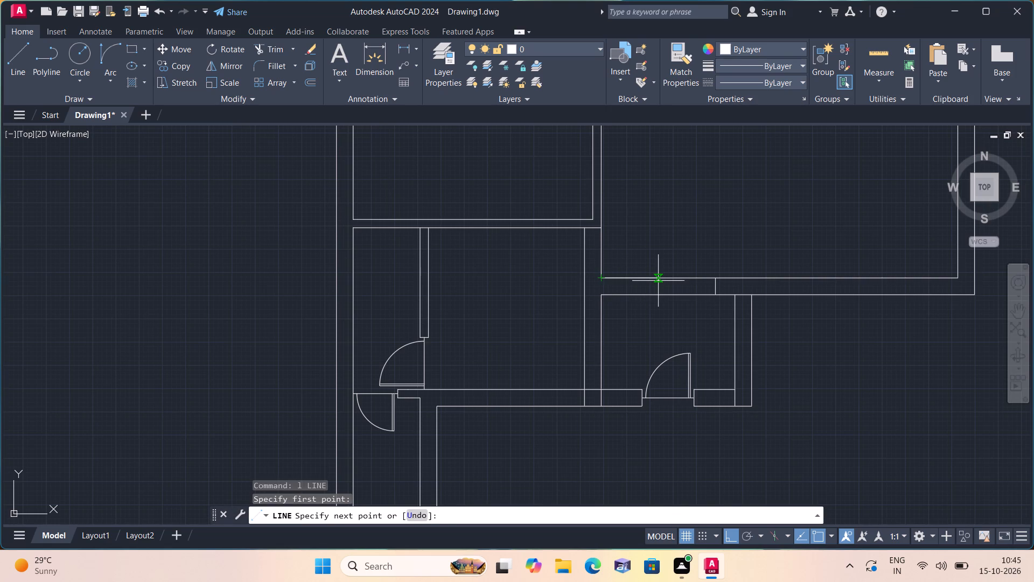
text(1')
key(space)
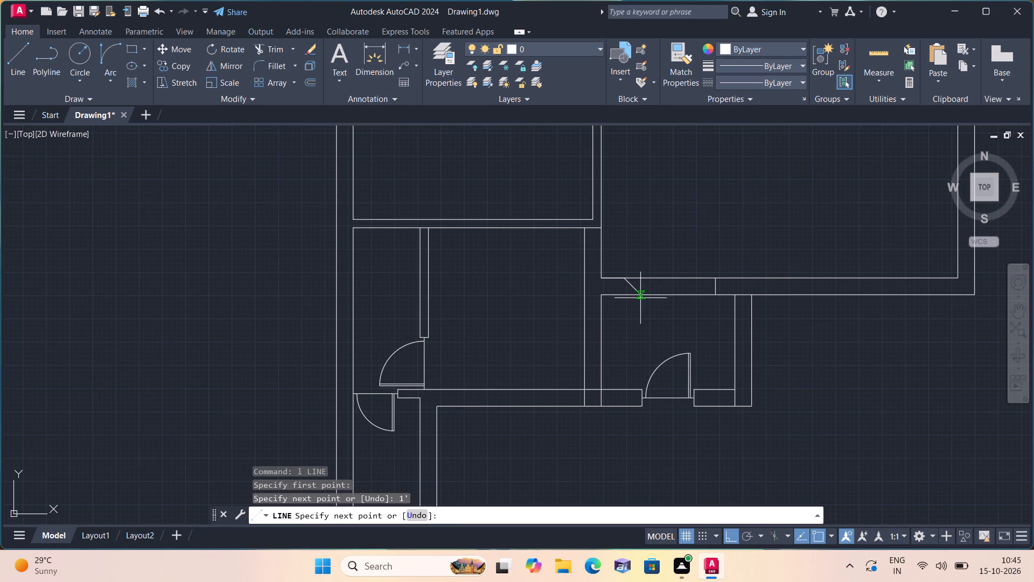
click(626, 295)
key(space)
scroll(615, 279, up, 1)
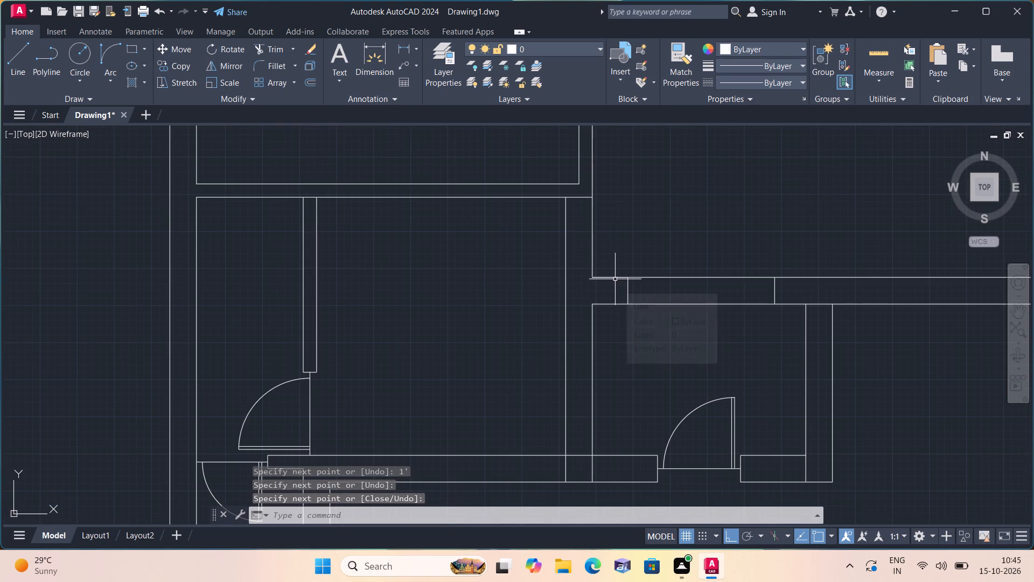
click(615, 279)
key(Delete)
Draw consecutive line segments of 2", 2', 1' and 2" eastward from the midpoint of the new jamb line.
key(l)
key(space)
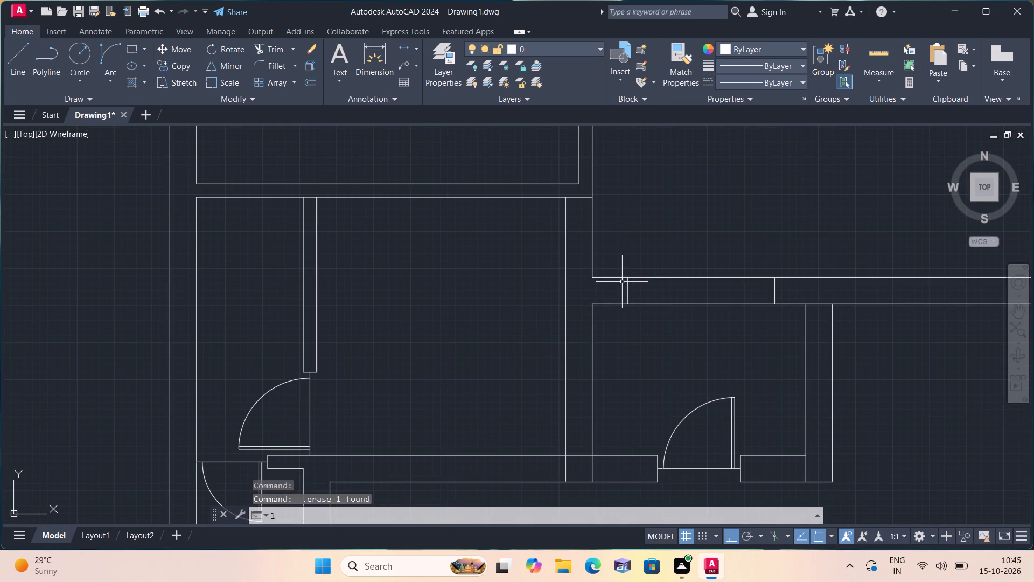
click(626, 289)
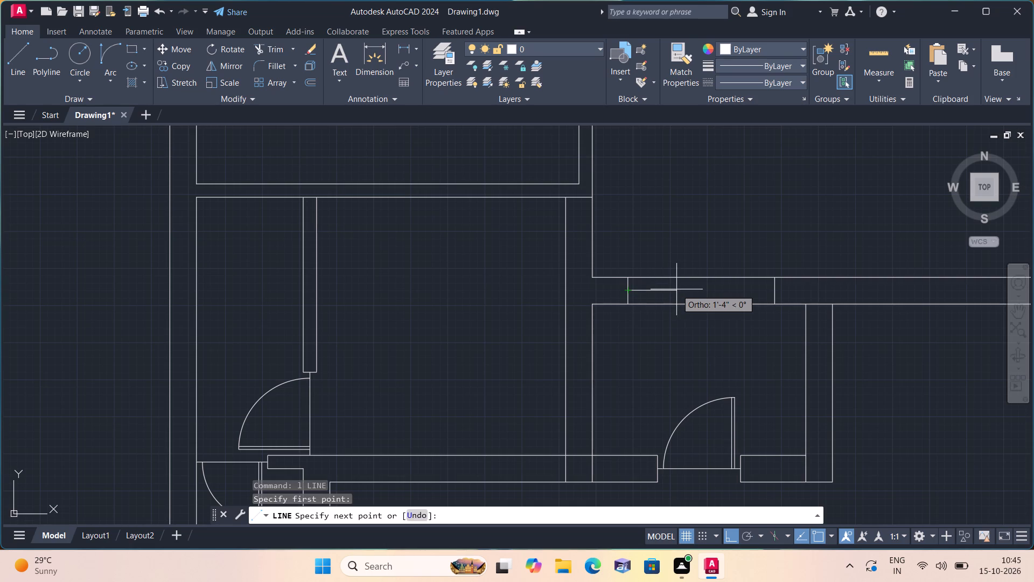
text(2")
key(space)
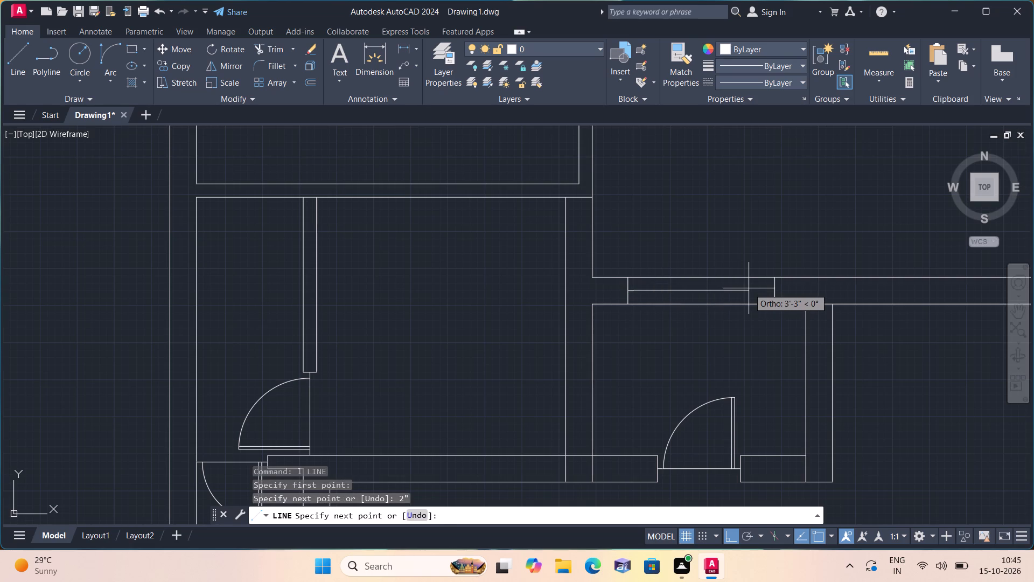
text(2')
key(space)
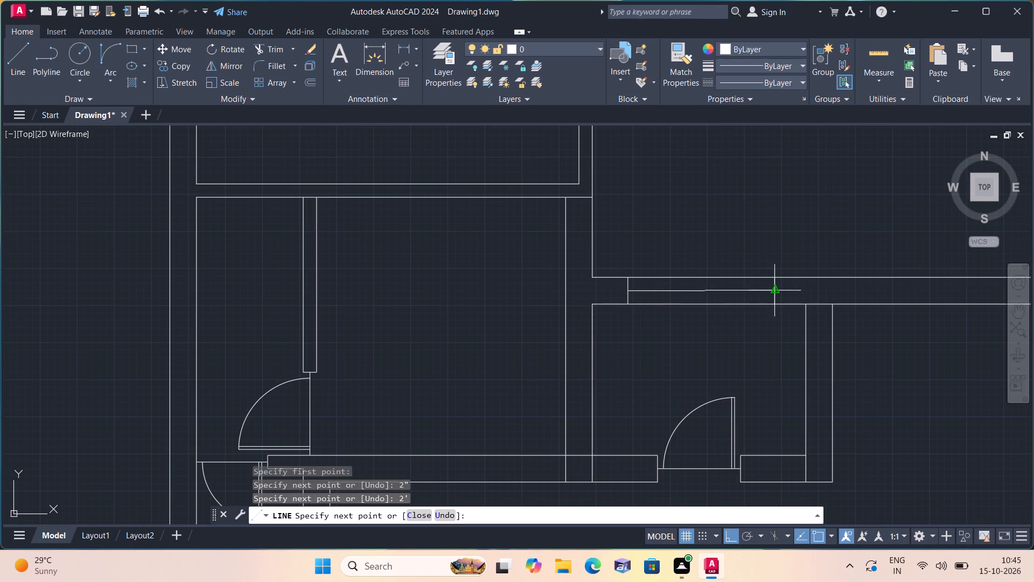
text(1')
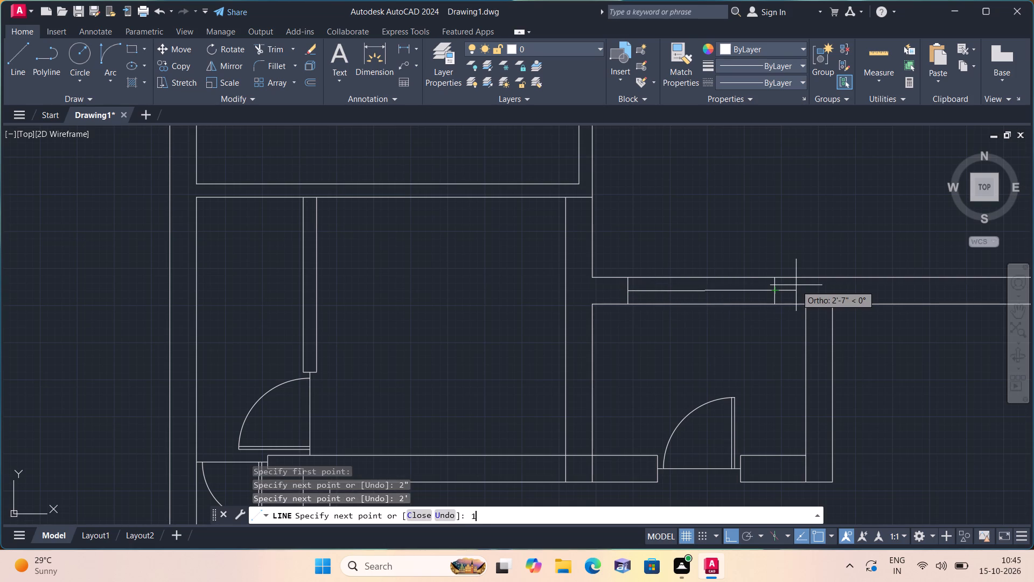
key(space)
text(2')
key(BackSpace)
text(")
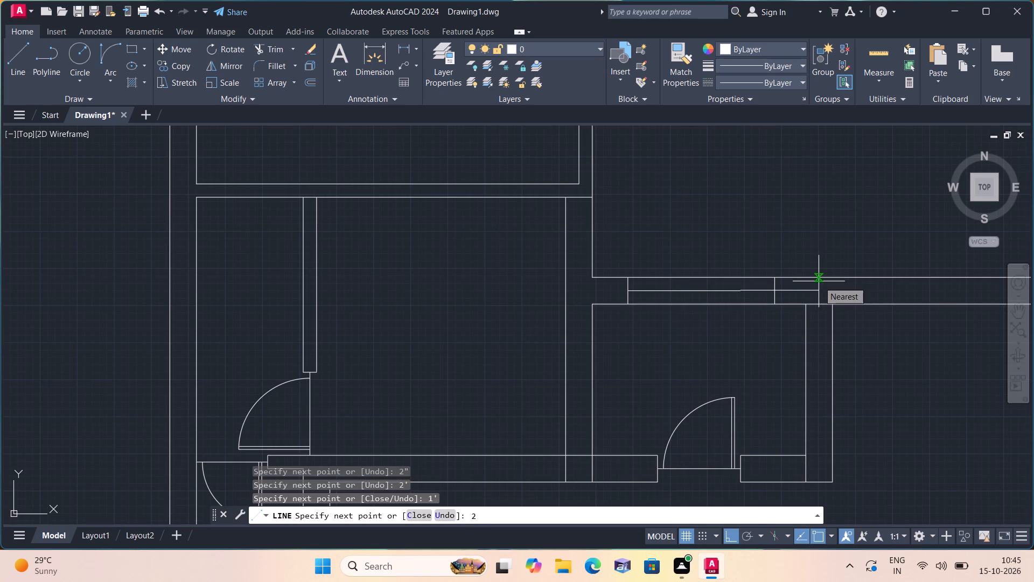
key(space)
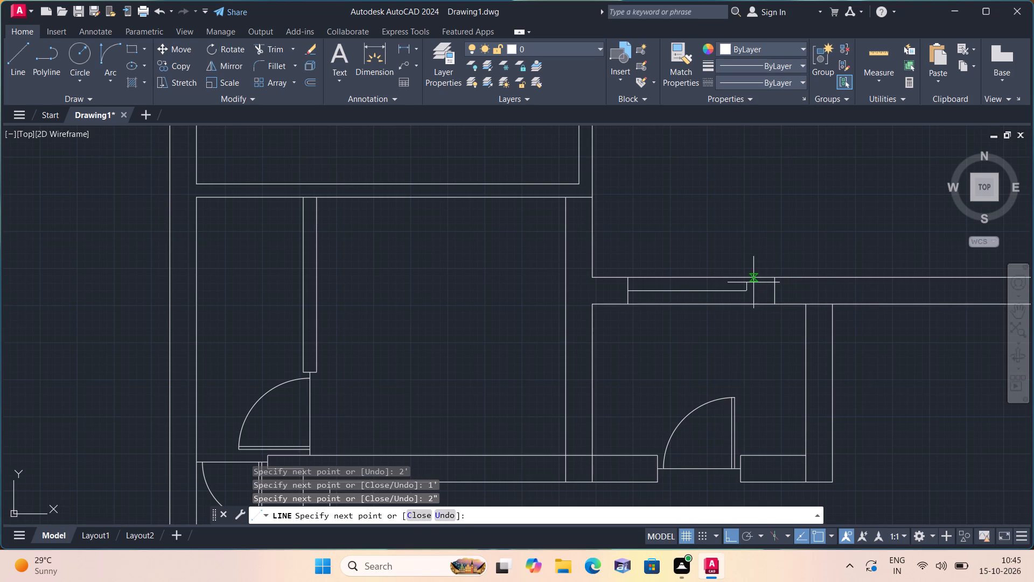
Draw the second jamb across the wall from the end of the segments to its upper and lower faces.
click(751, 277)
key(space)
key(space)
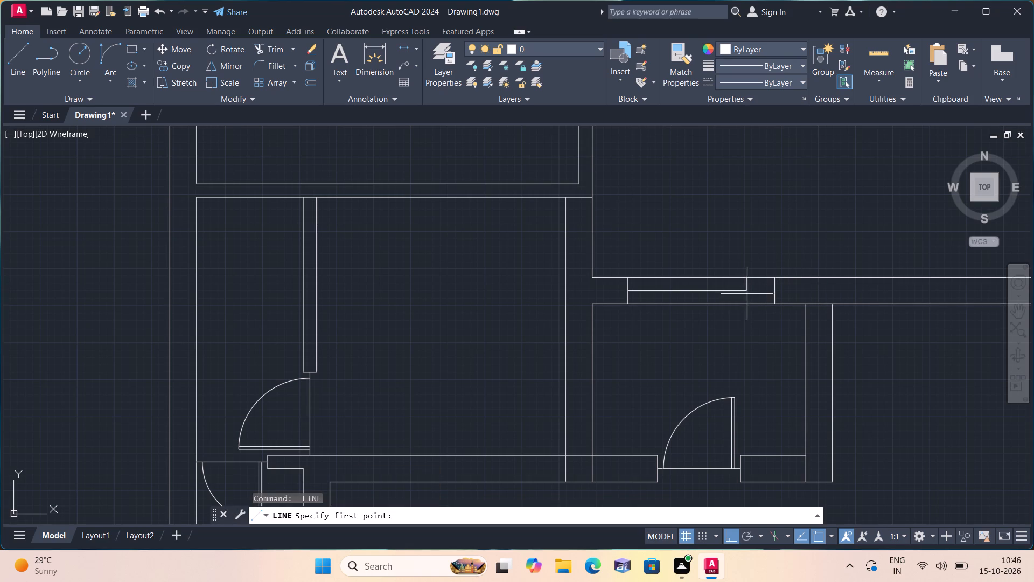
click(750, 289)
click(752, 301)
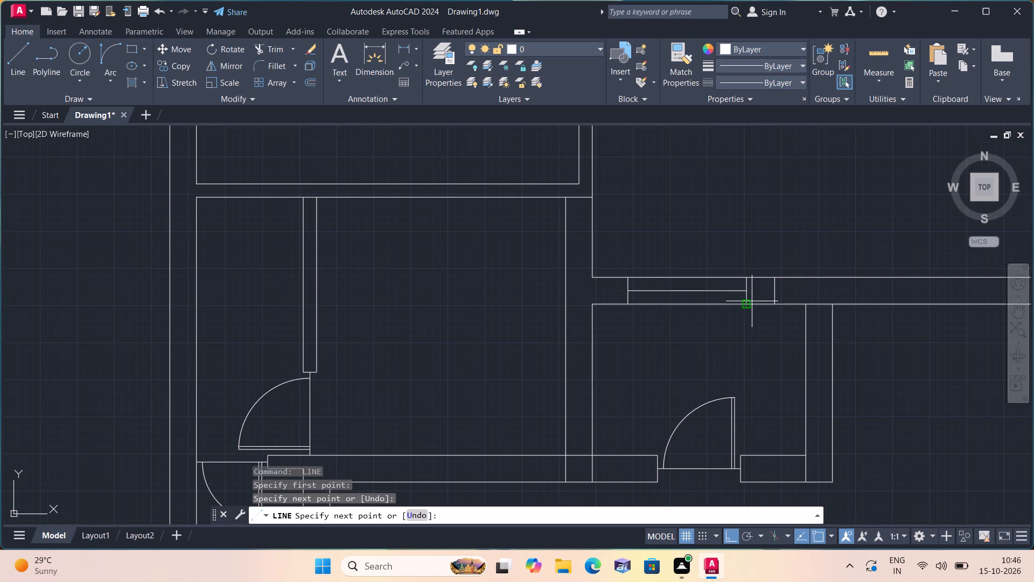
key(space)
Trim both wall faces and the 2' and 1' segments between the jambs, keeping the 2" segments.
text(trim)
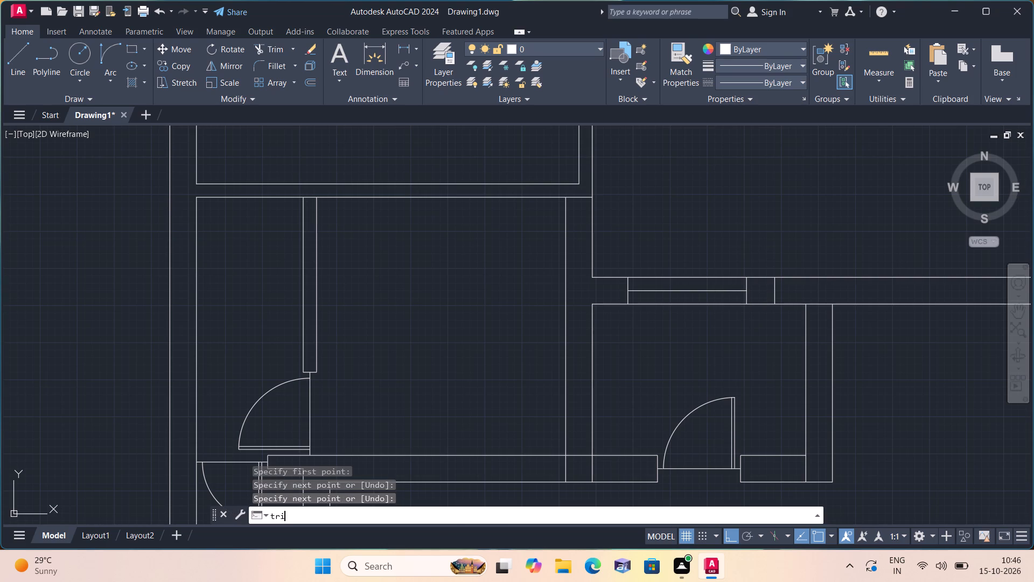
key(space)
drag(709, 262, 696, 334)
click(714, 288)
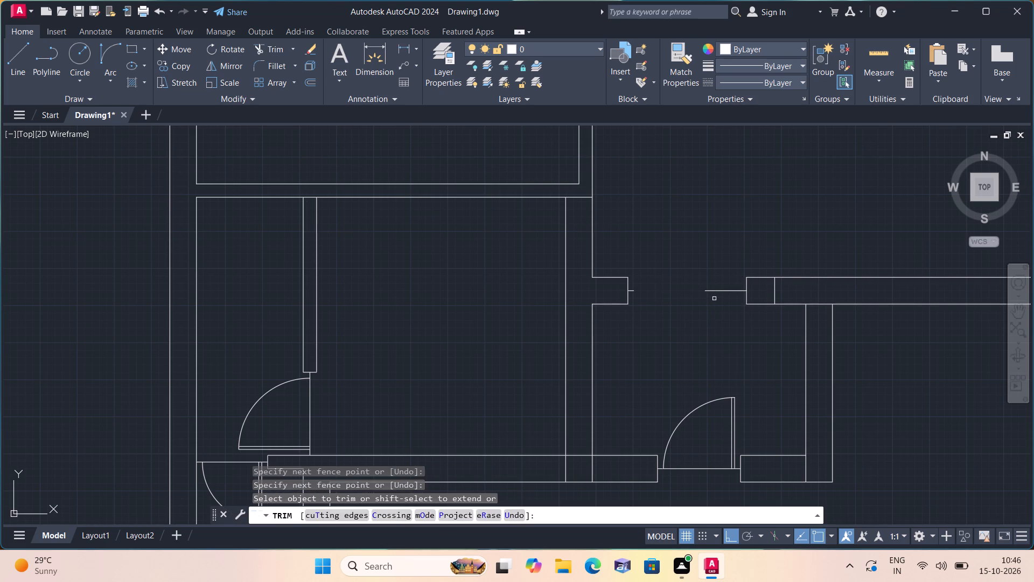
drag(714, 284, 716, 304)
drag(716, 301, 715, 274)
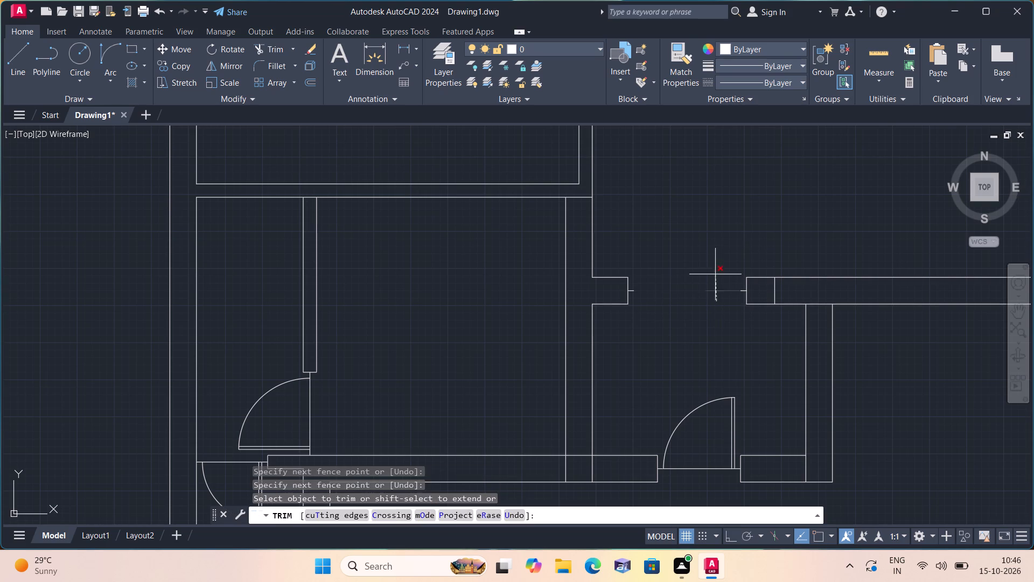
key(Escape)
Draw a 3' door leaf line upward from the free end of the west 2" segment.
key(l)
key(space)
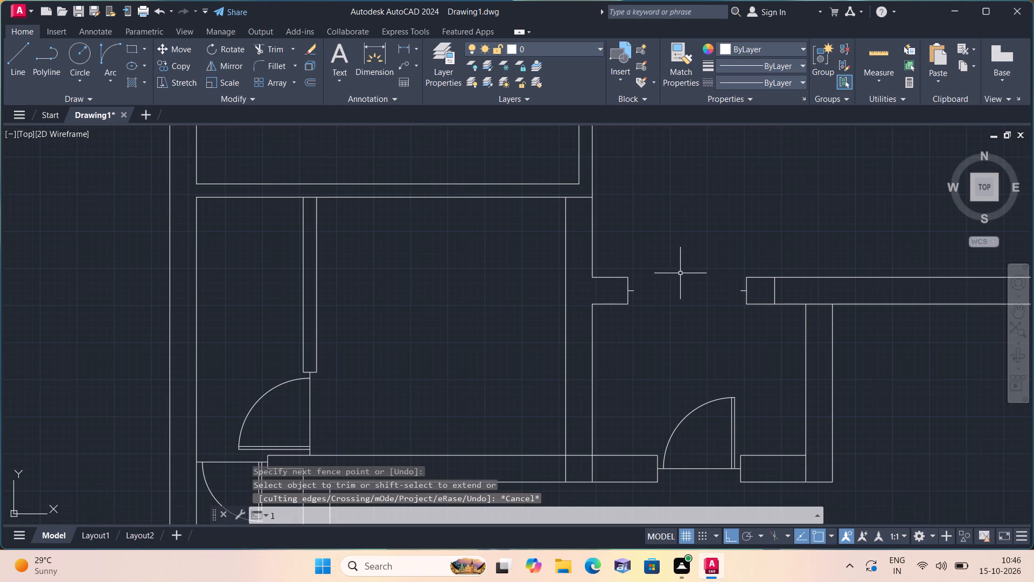
click(636, 285)
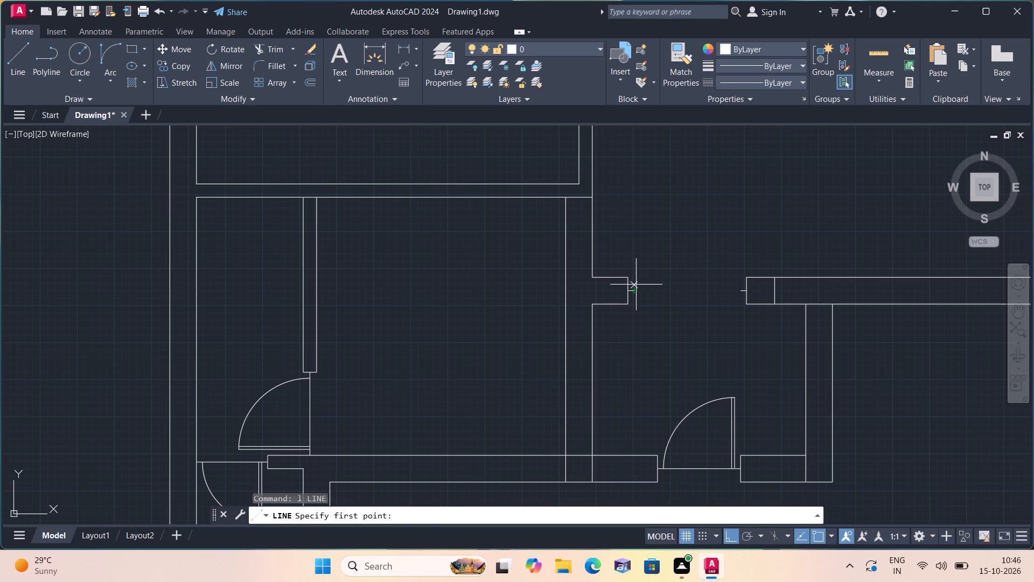
key(3)
text(')
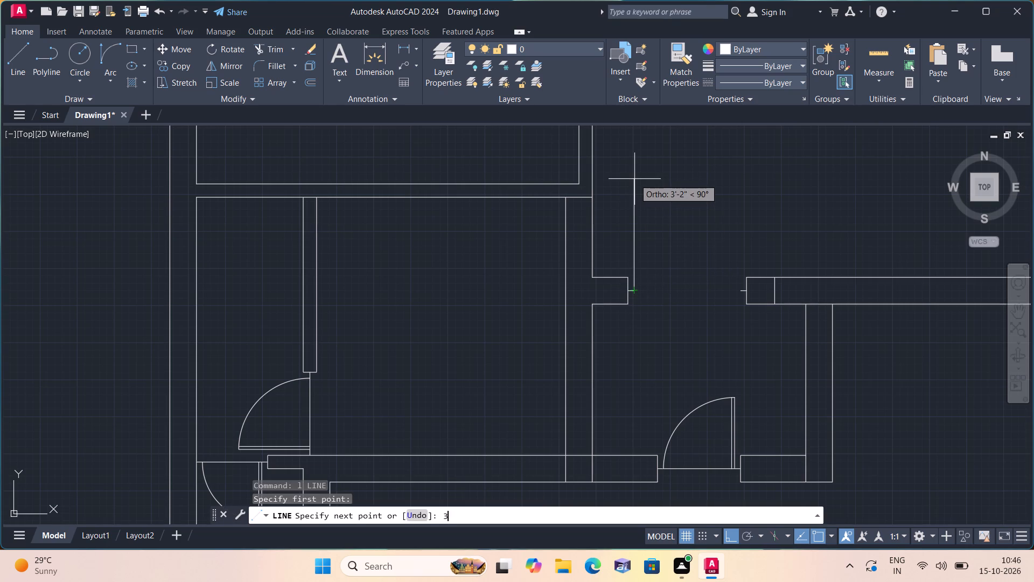
Draw the 3' vertical door leaf line north from the jamb stub at the upper doorway.
key(space)
key(Escape)
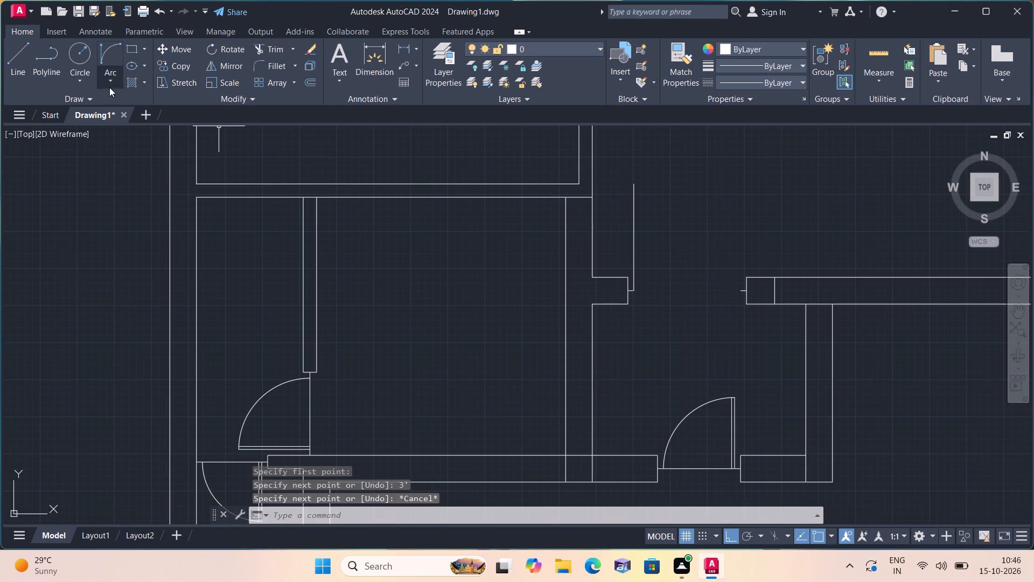
Draw the door swing arc from the top of the 3' leaf line to the opposite jamb stub, using start, end and direction.
click(110, 82)
click(149, 246)
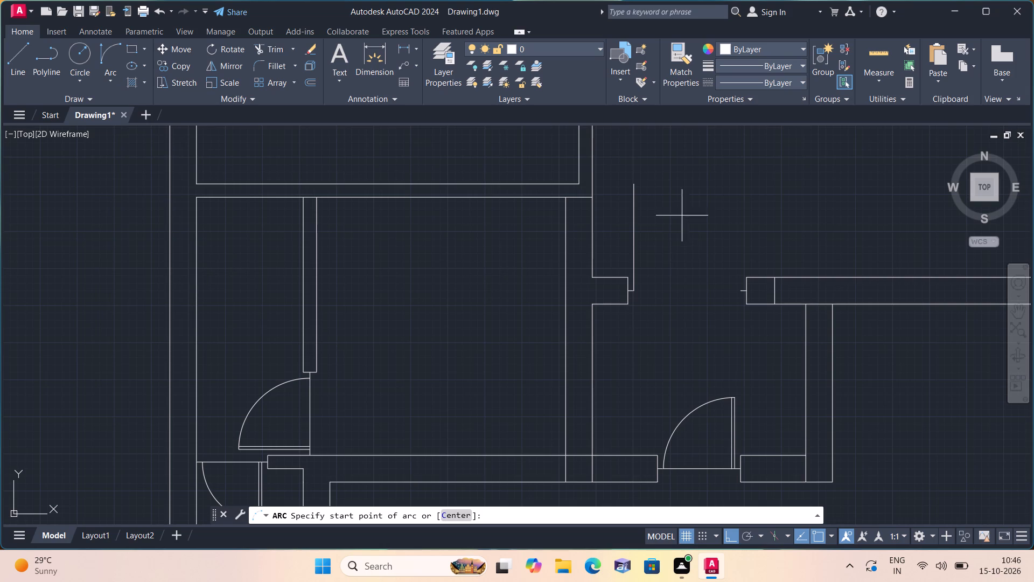
click(637, 183)
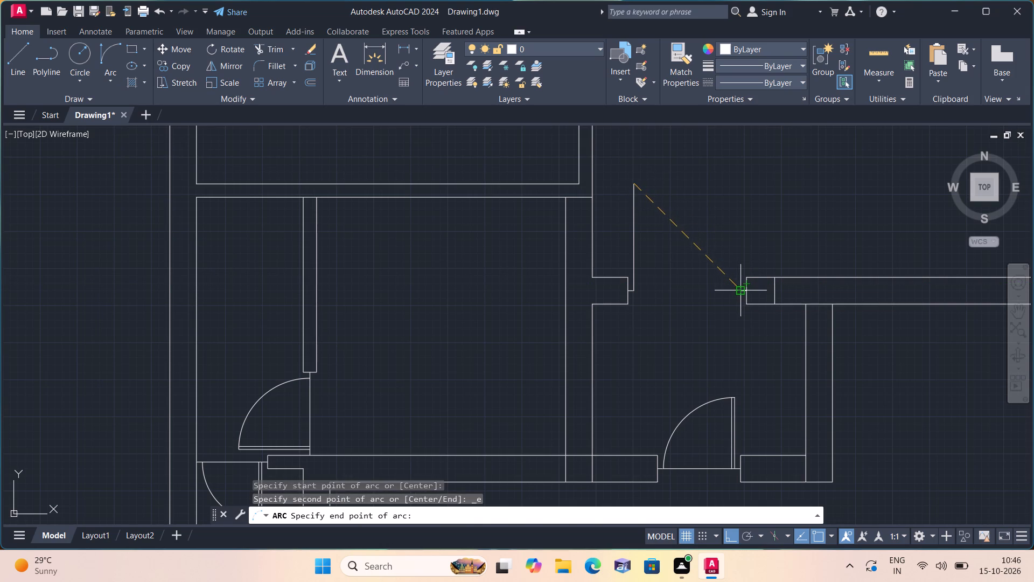
click(740, 289)
click(750, 245)
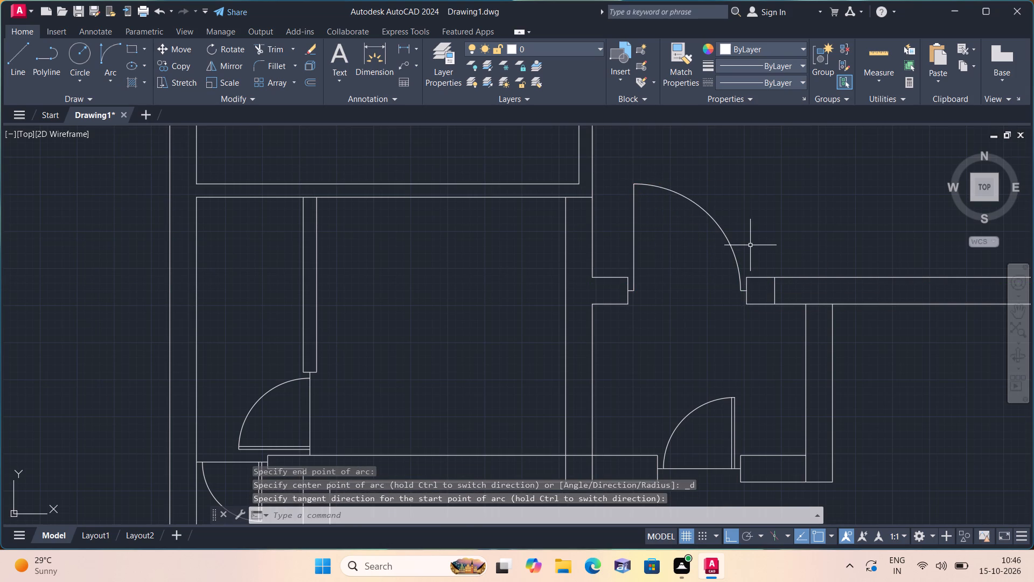
Offset the new door leaf line 1" toward the swing arc to give the leaf thickness.
key(o)
text(ff)
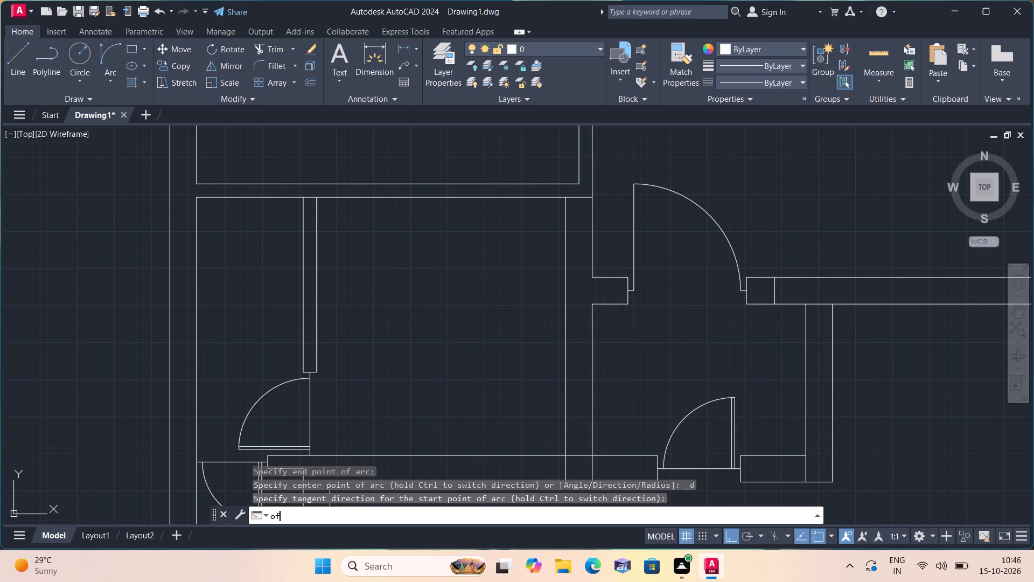
key(space)
text(1")
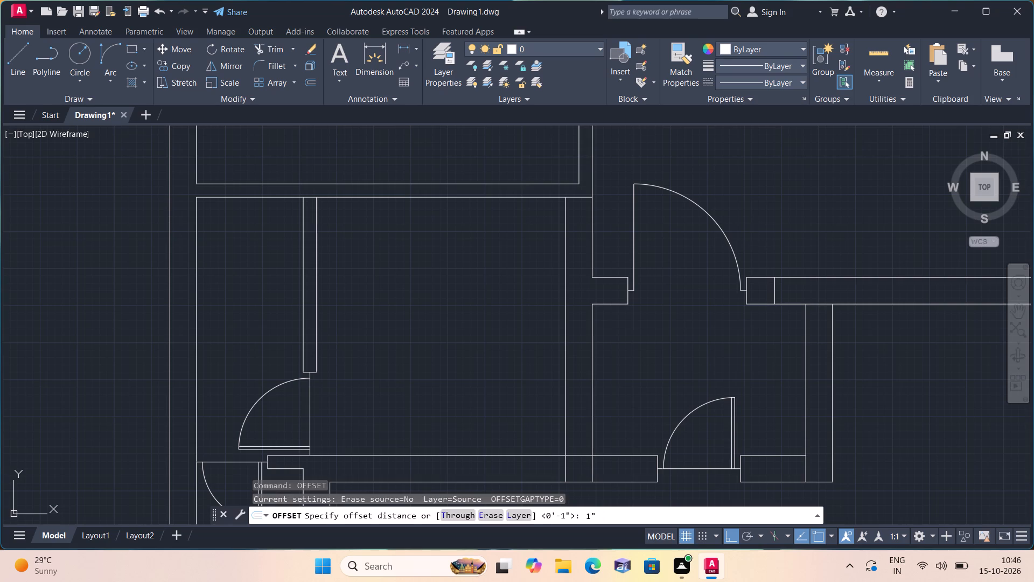
key(space)
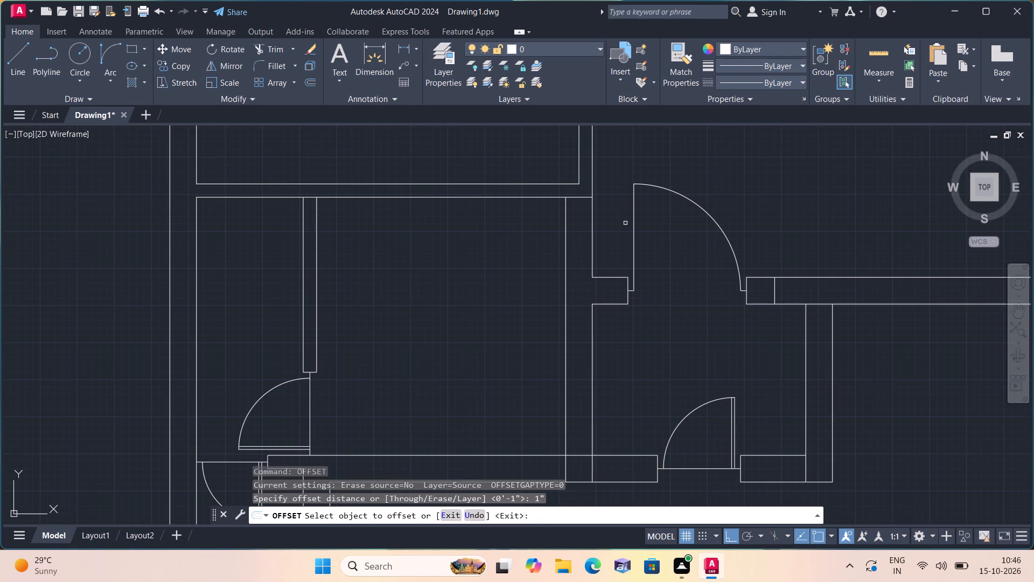
click(634, 226)
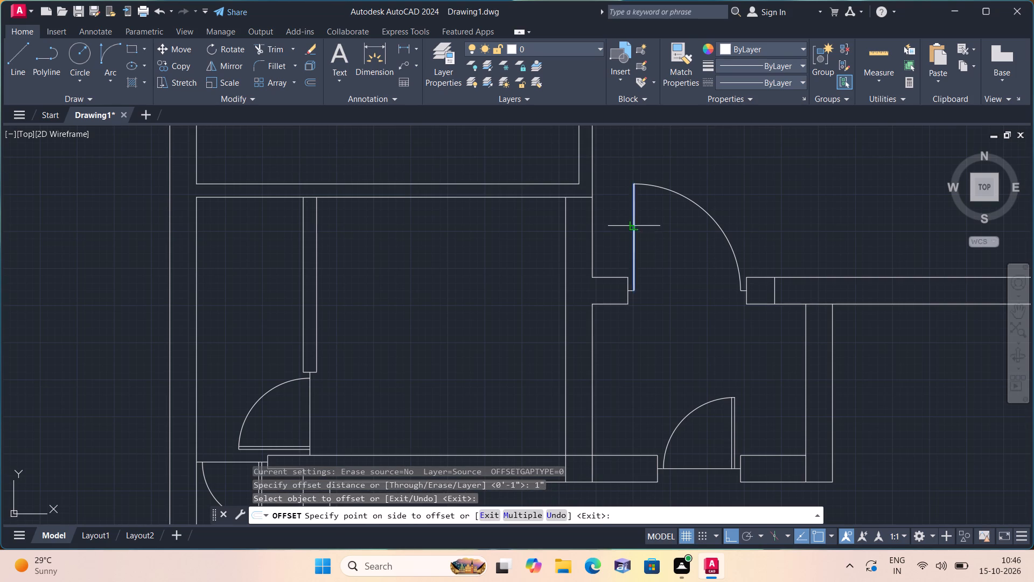
click(679, 234)
key(space)
Close the base of the new door leaf with a short line joining its two vertical lines.
text(l)
key(space)
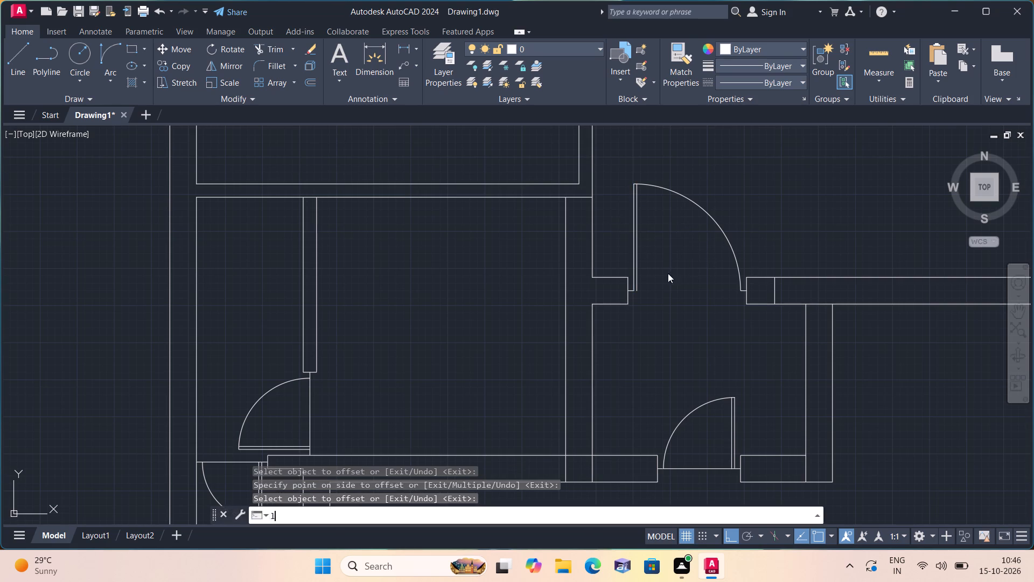
scroll(648, 295, up, 3)
click(596, 280)
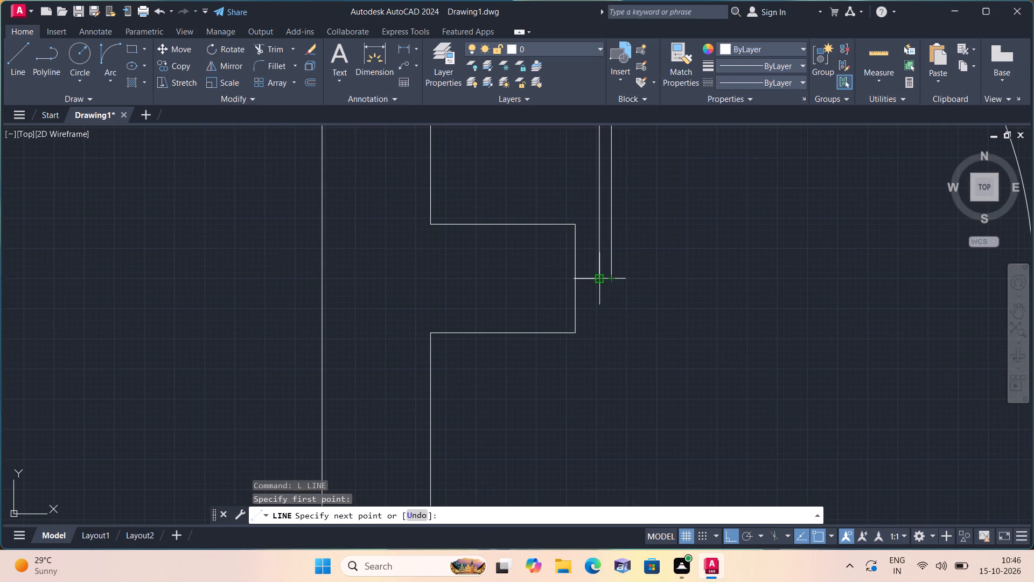
click(613, 279)
key(space)
Delete the stray short line crossing the wall just east of the new door's jamb.
scroll(687, 279, down, 2)
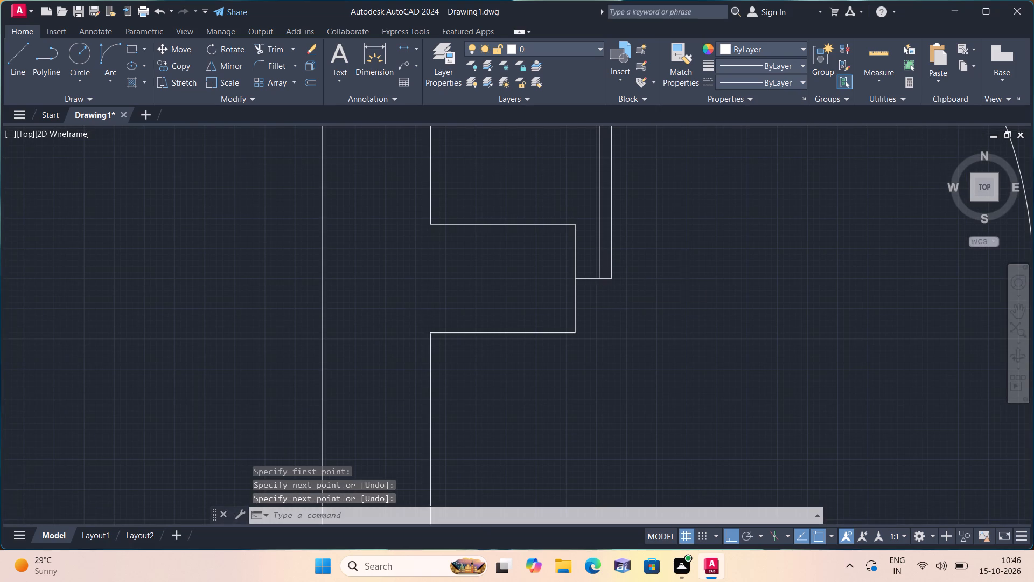
scroll(691, 282, down, 3)
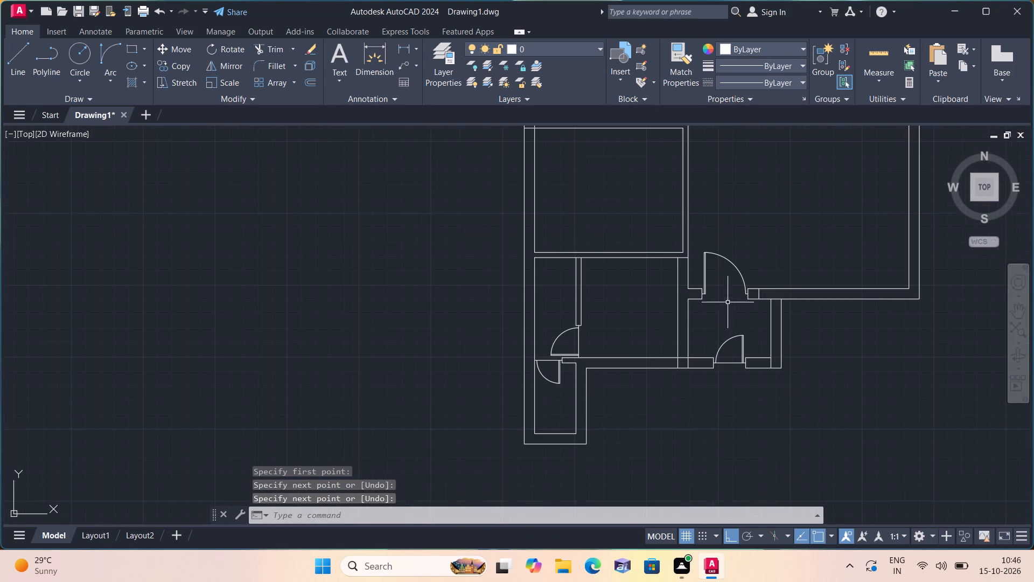
scroll(709, 313, down, 1)
scroll(709, 313, up, 1)
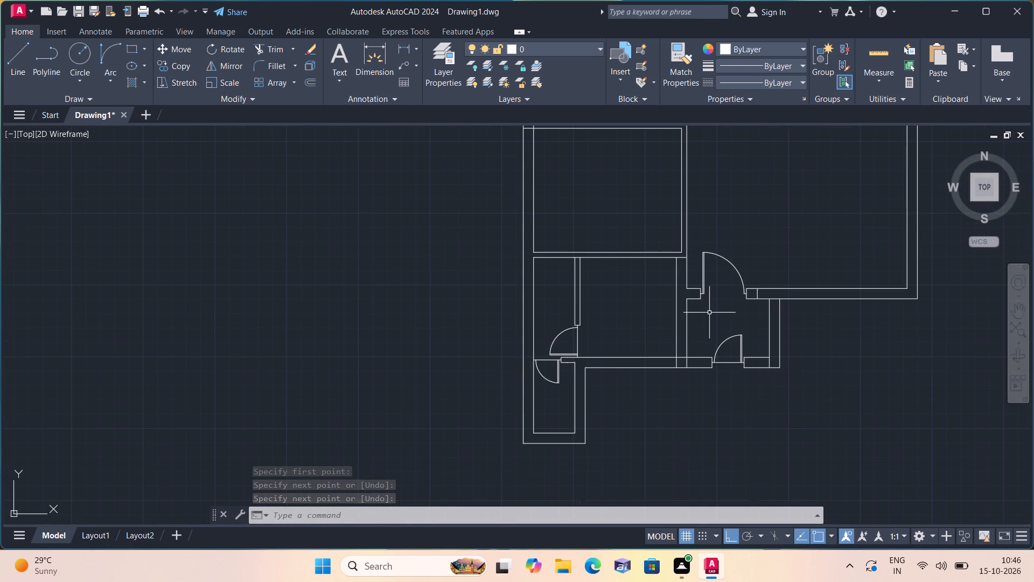
scroll(709, 313, up, 1)
scroll(709, 313, down, 1)
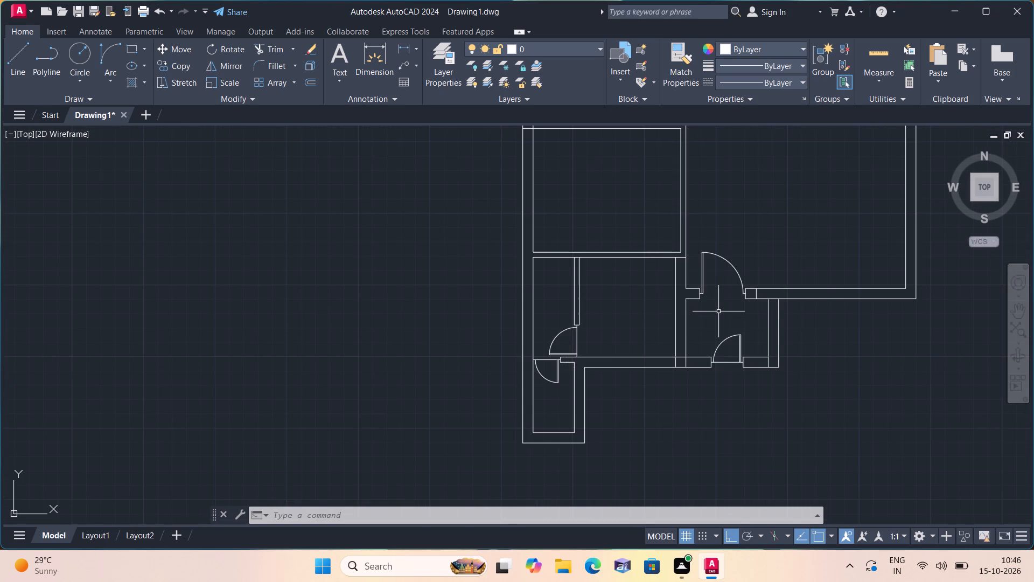
scroll(756, 307, up, 3)
click(757, 279)
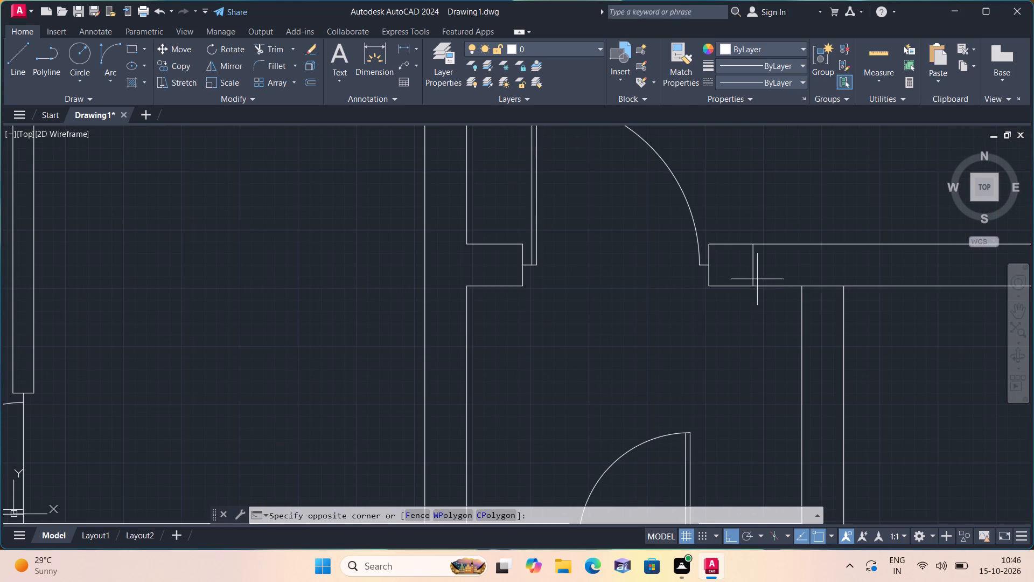
click(742, 266)
key(Delete)
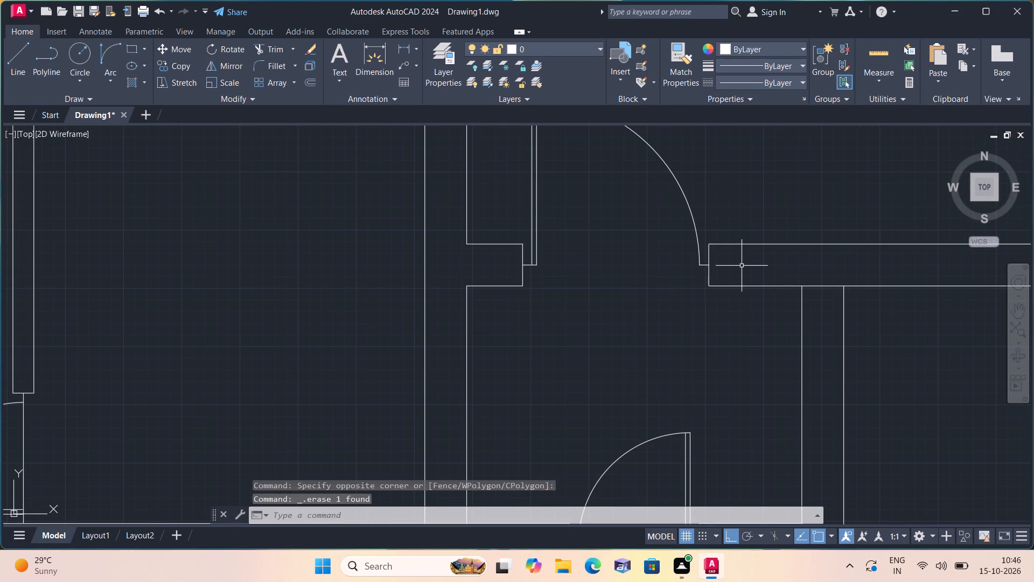
Trim the vertical wall lines running through the south wall at the partition junction and at the south-east corner.
scroll(766, 271, down, 2)
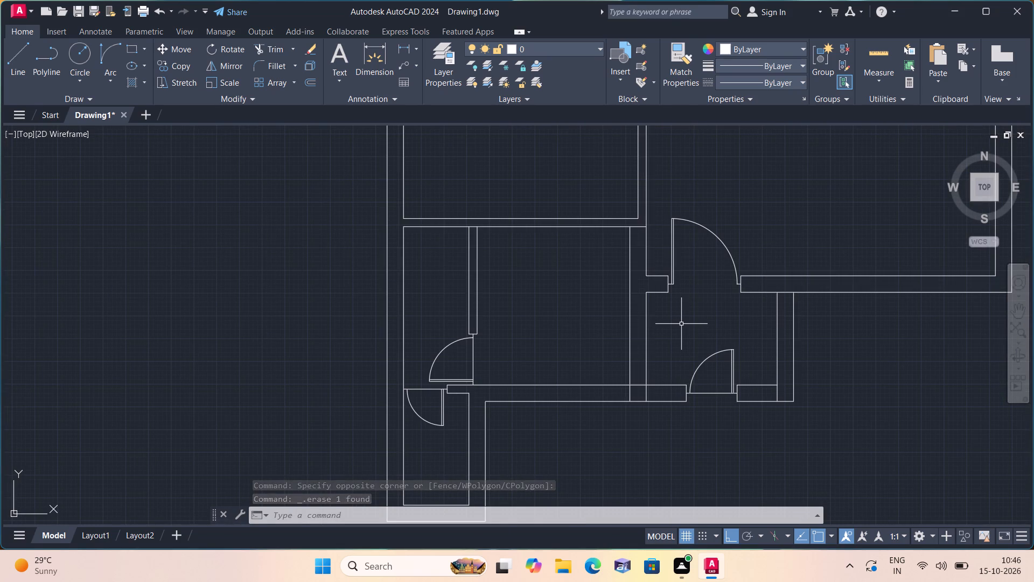
text(trim)
key(space)
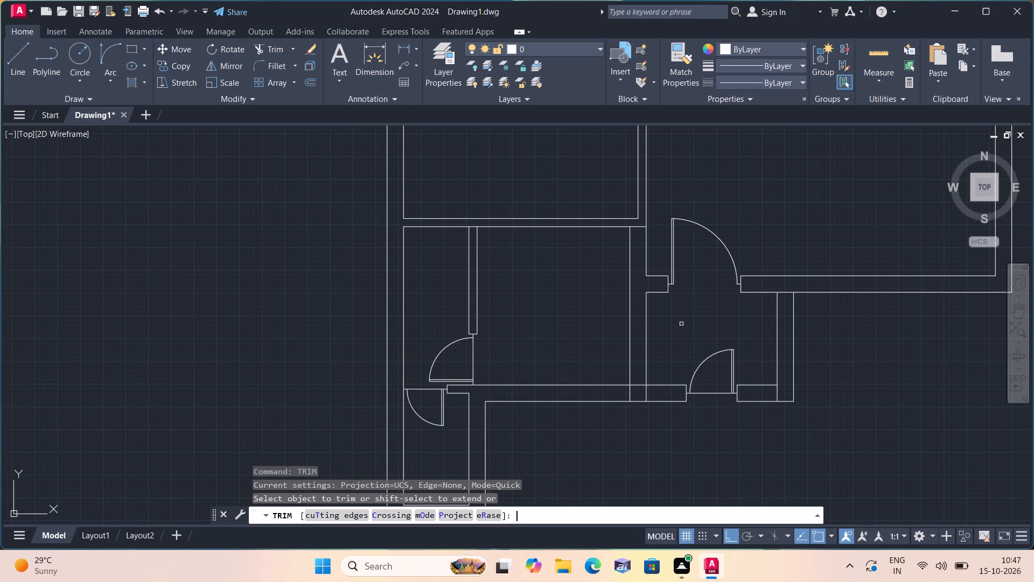
scroll(642, 400, up, 1)
click(656, 388)
click(600, 387)
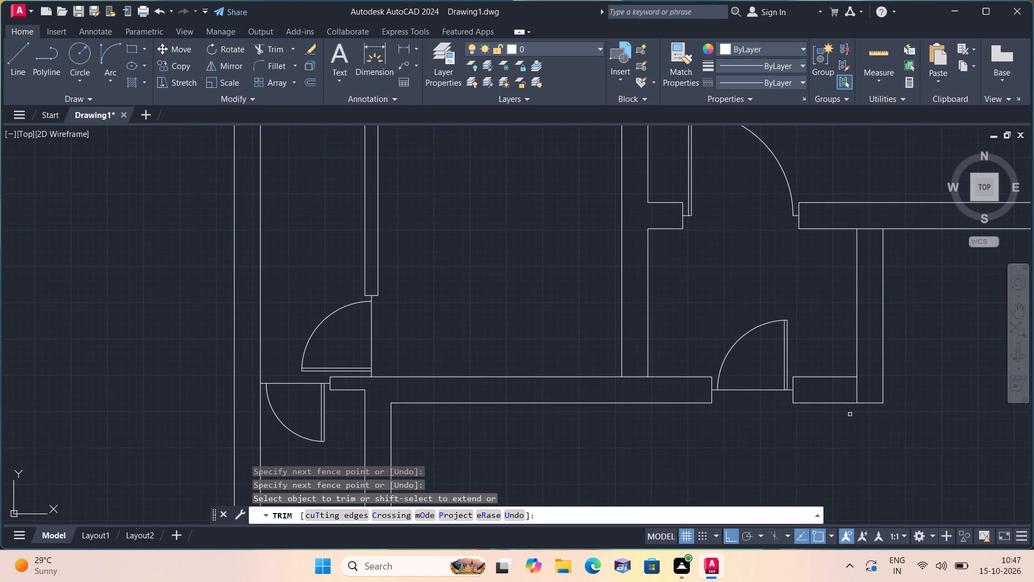
click(856, 389)
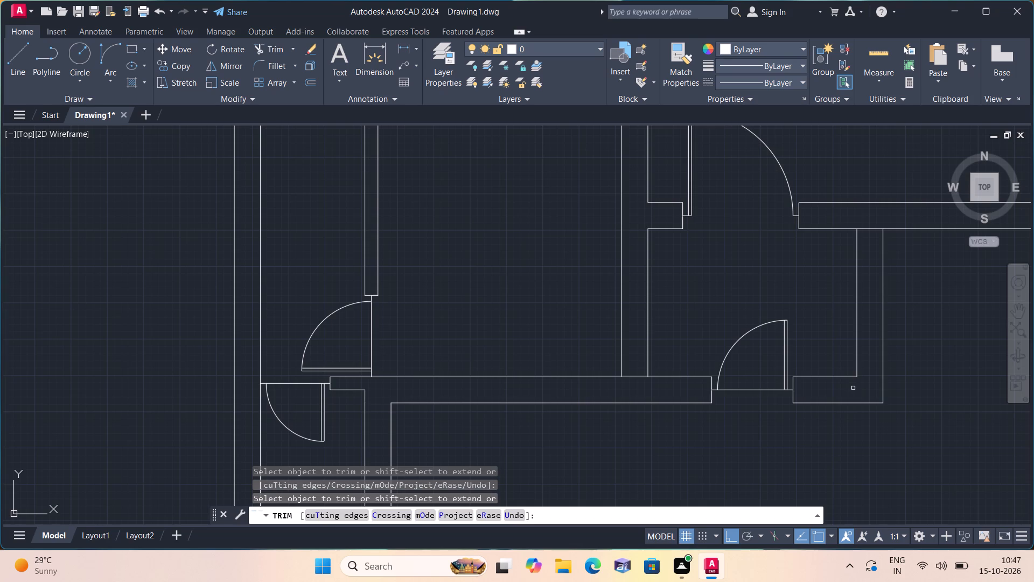
key(space)
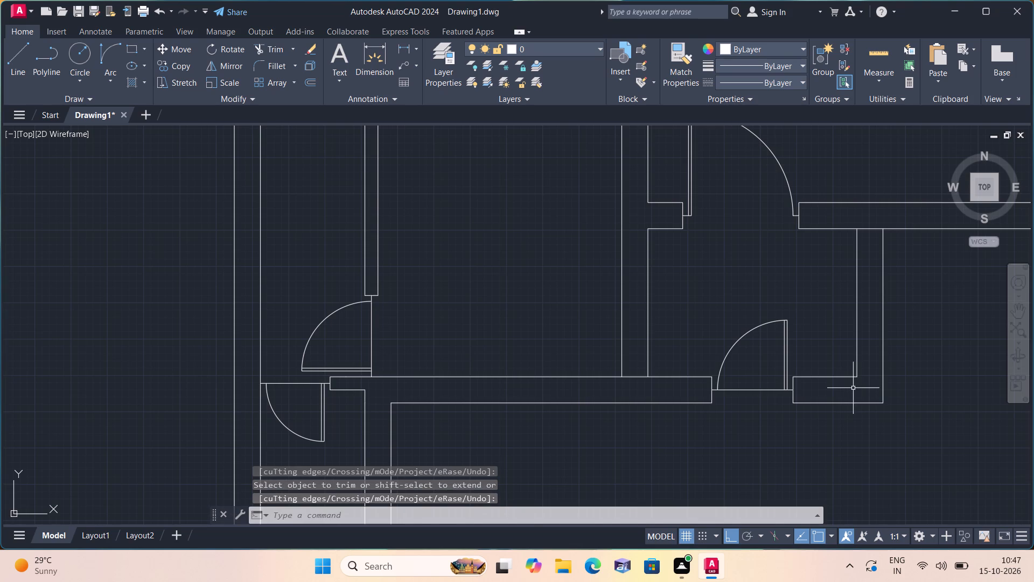
Draw a line across the base of the partition wall between its two faces, where it meets the south wall.
scroll(853, 388, down, 1)
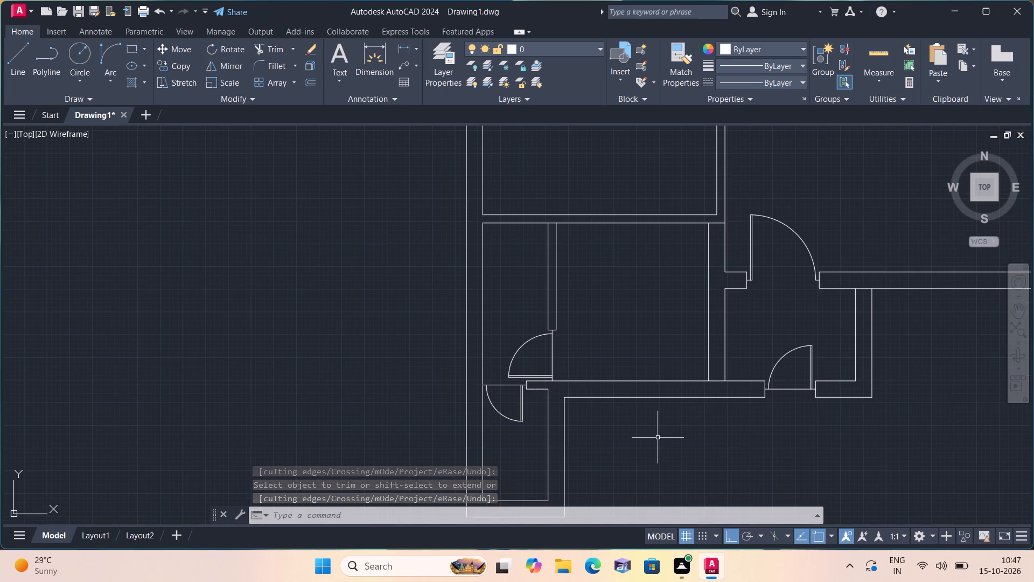
middle_drag(653, 435, 689, 378)
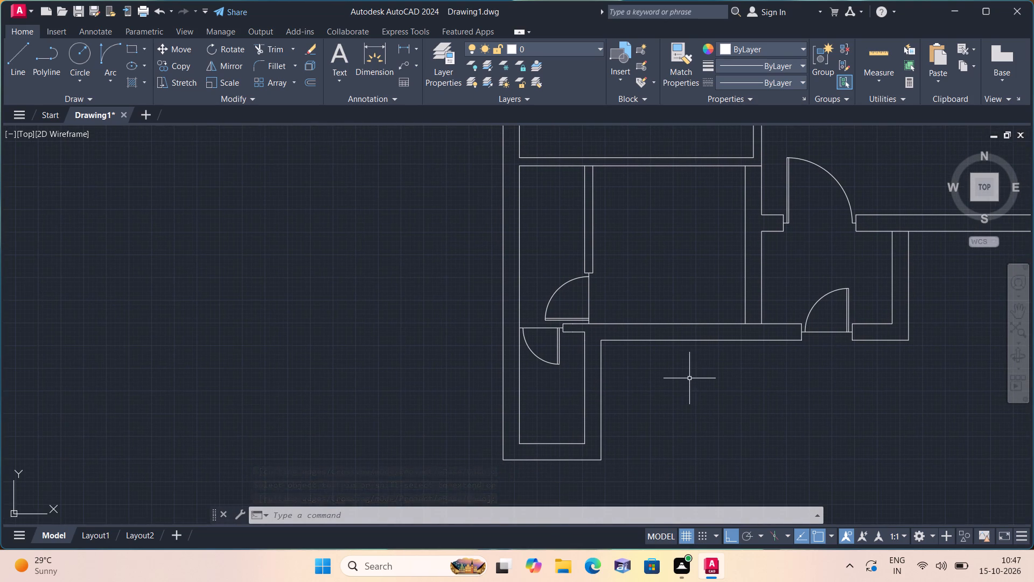
key(l)
key(space)
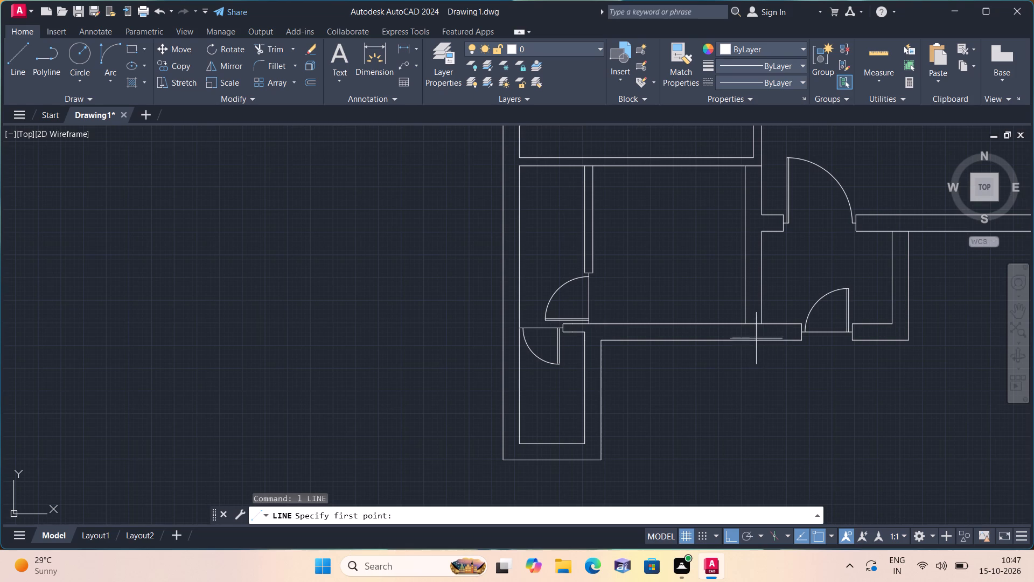
click(747, 323)
click(760, 322)
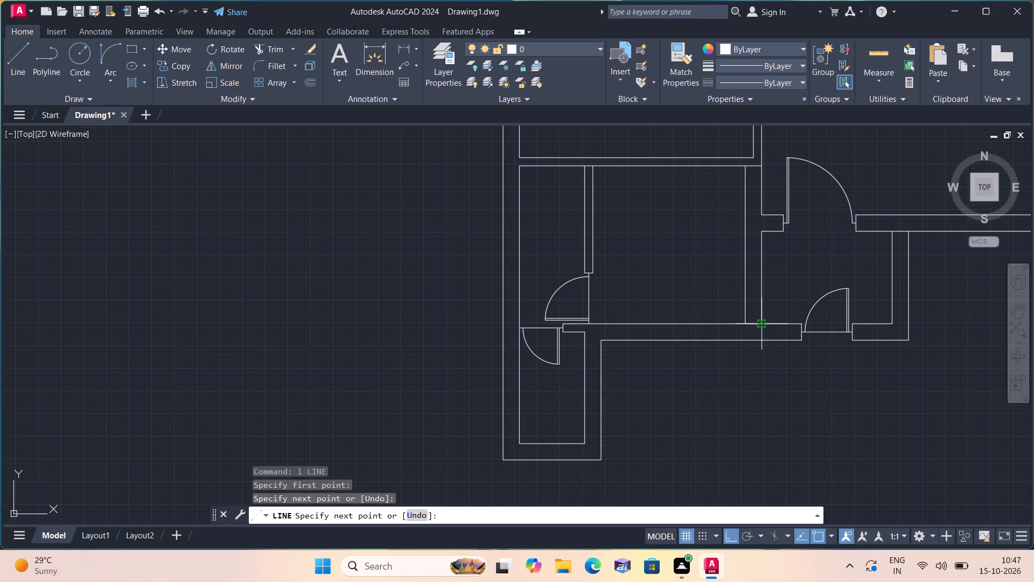
key(space)
From the midpoint of the partition's base, draw 2", 2' and 2" segments northward, ending with a line to the east wall face.
scroll(751, 320, up, 1)
key(space)
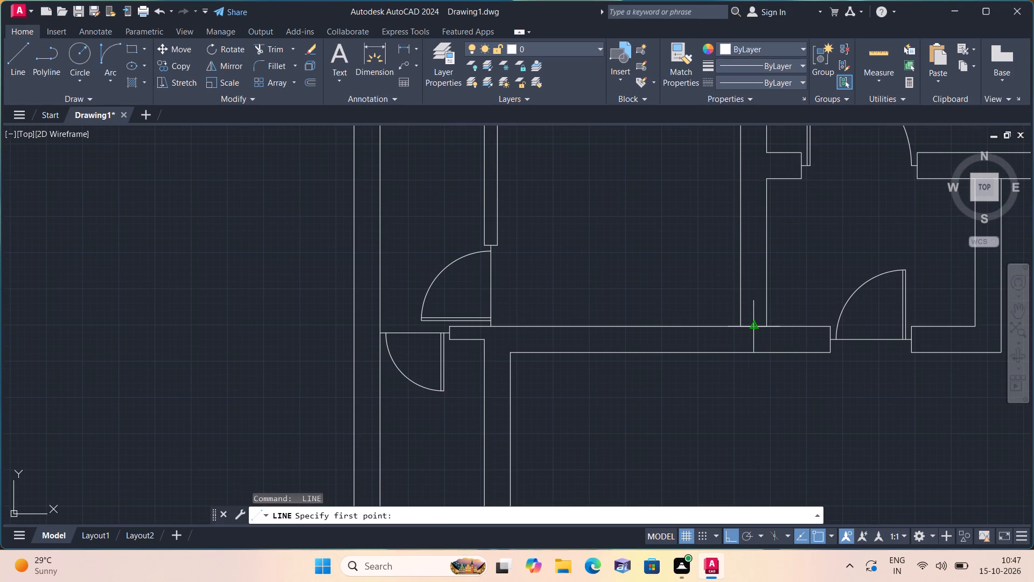
click(753, 323)
text(2")
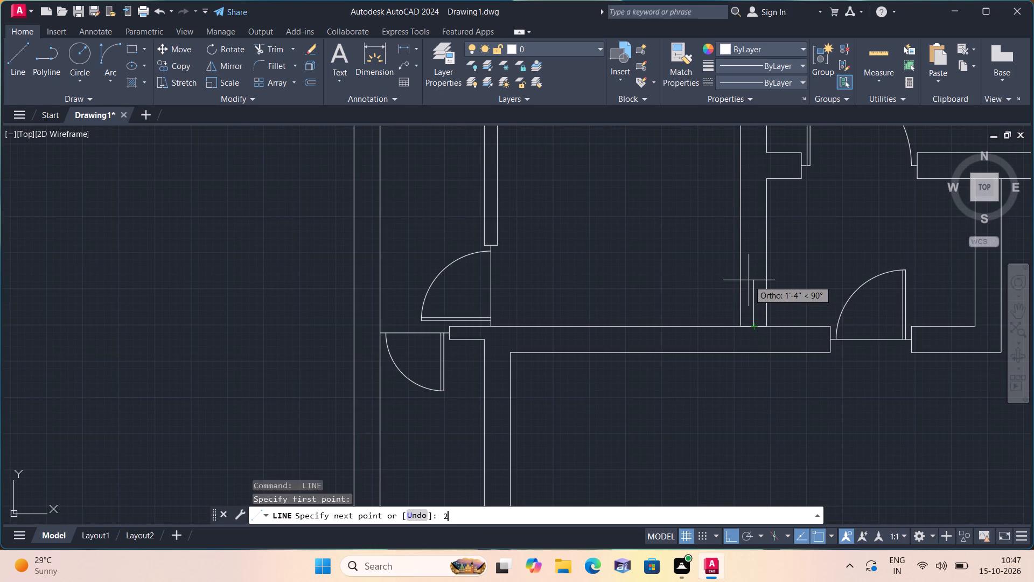
key(space)
text(2')
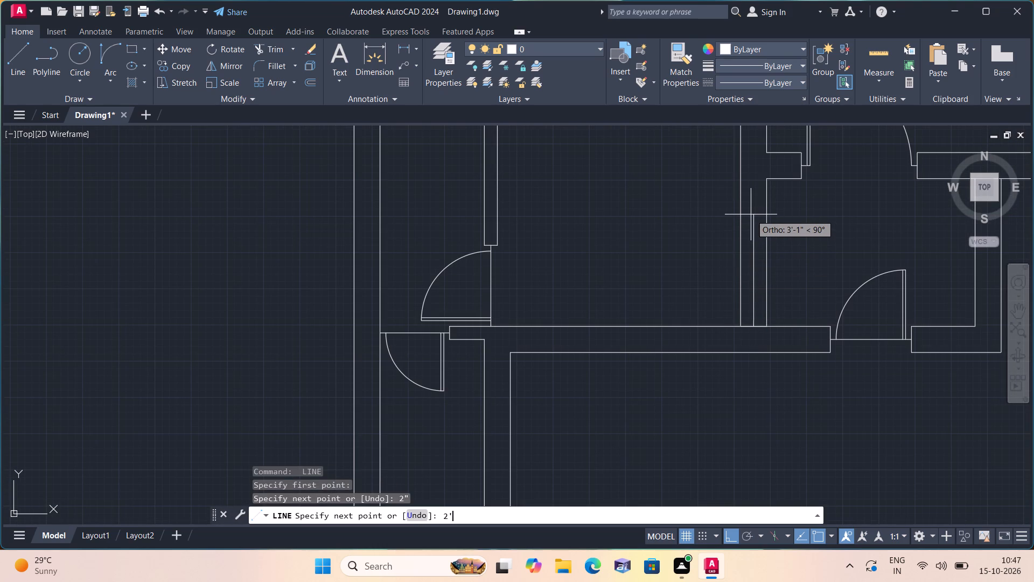
key(space)
text(2")
key(space)
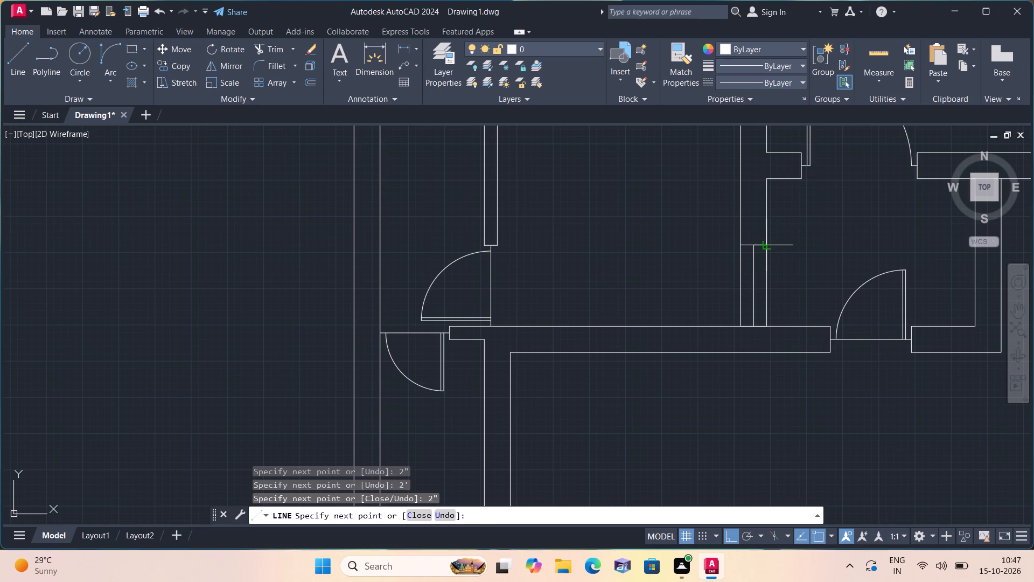
click(765, 241)
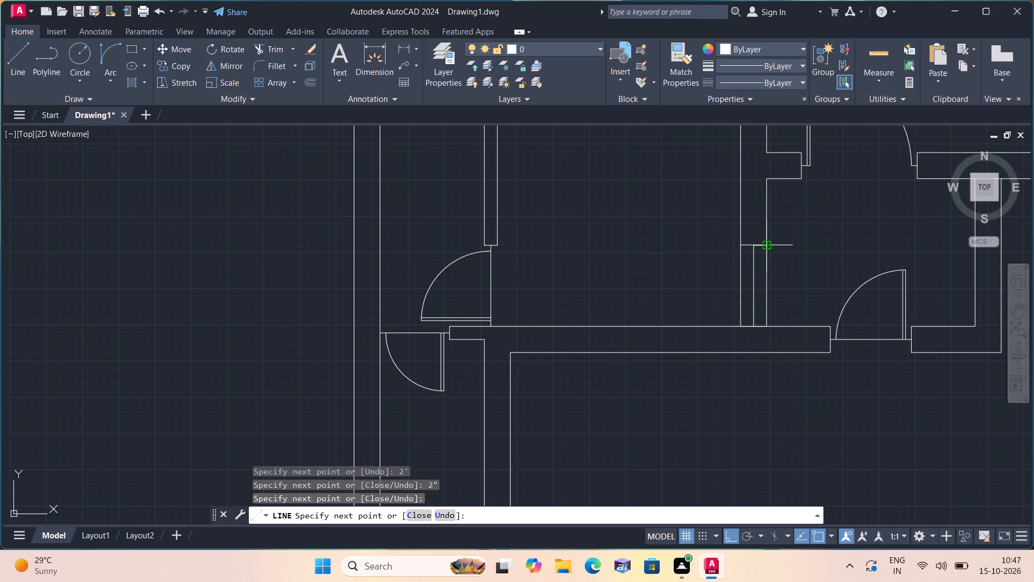
key(space)
Draw a line from the top of the new centre line to the partition's west face to complete the jamb edge.
scroll(733, 242, up, 1)
key(space)
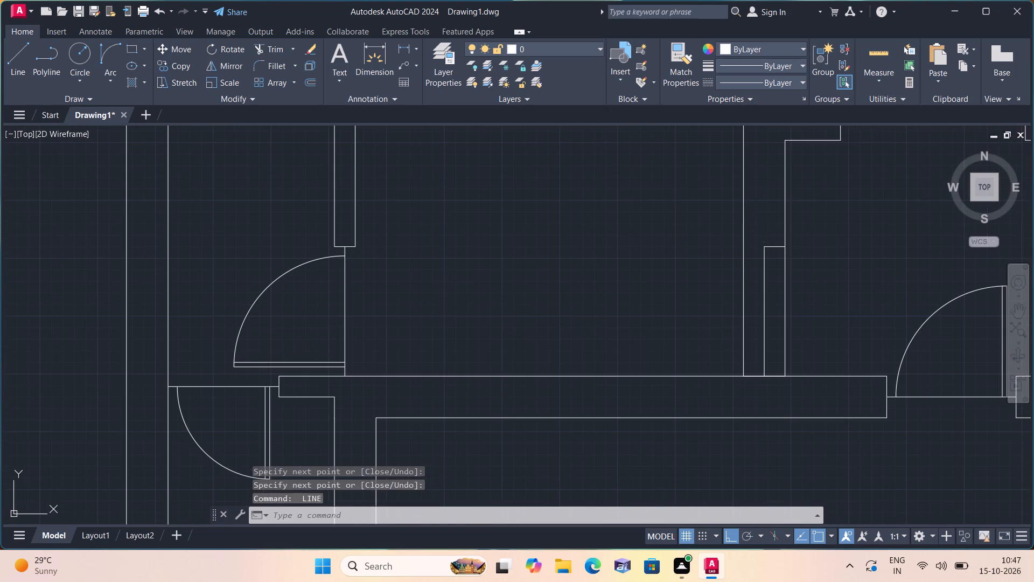
click(760, 247)
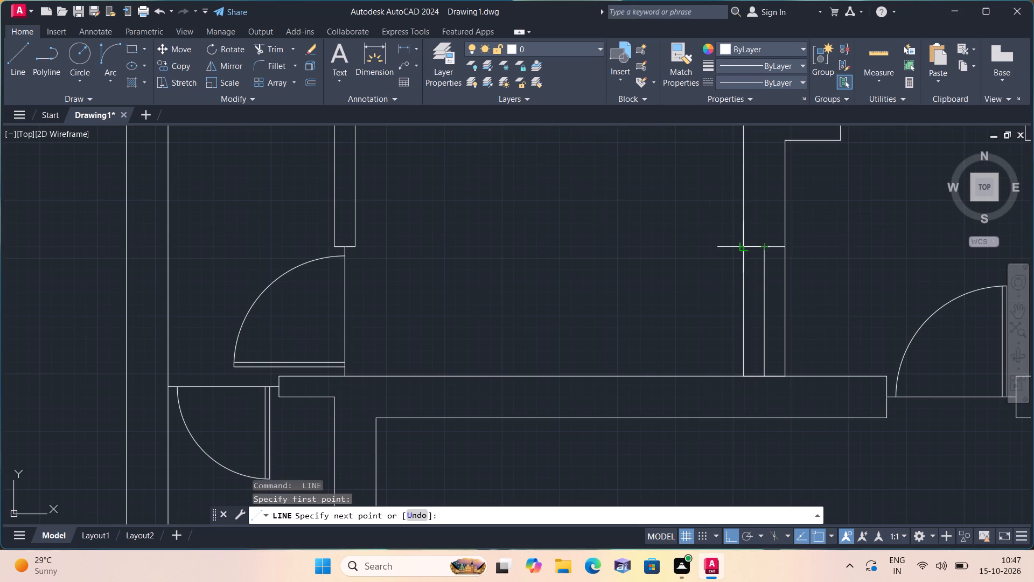
click(745, 247)
key(space)
Draw a threshold line across the doorway north of the small lobby, from the door leaf's base to the swing arc's end.
scroll(745, 247, down, 1)
middle_drag(786, 213, 697, 285)
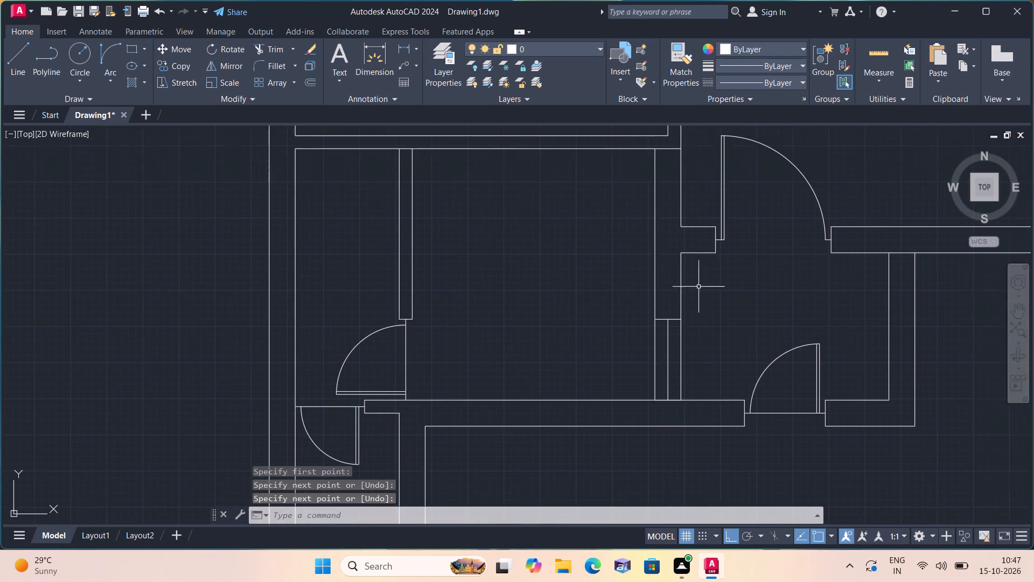
scroll(722, 267, up, 2)
key(space)
click(729, 197)
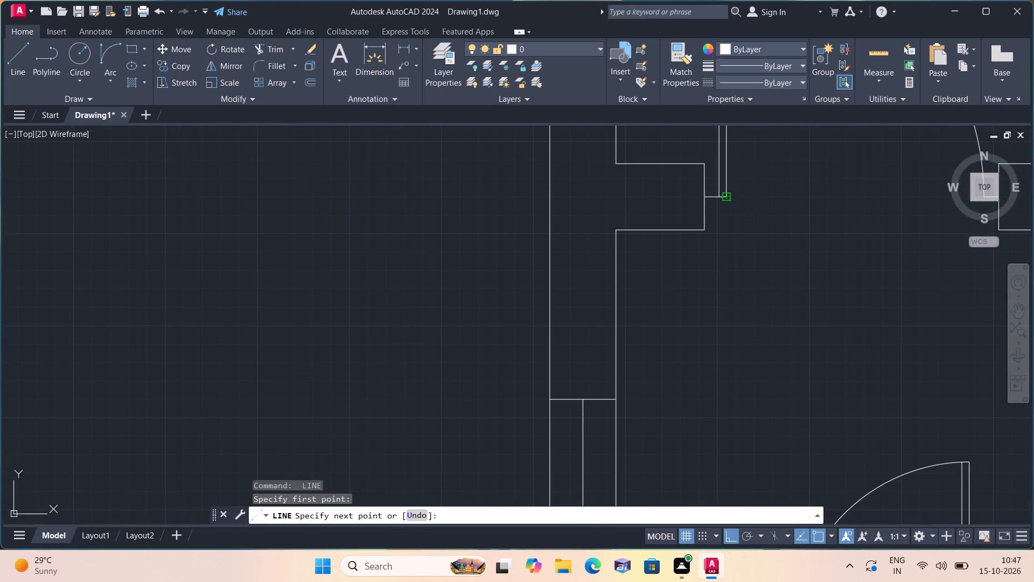
scroll(799, 201, down, 1)
middle_drag(799, 201, 689, 237)
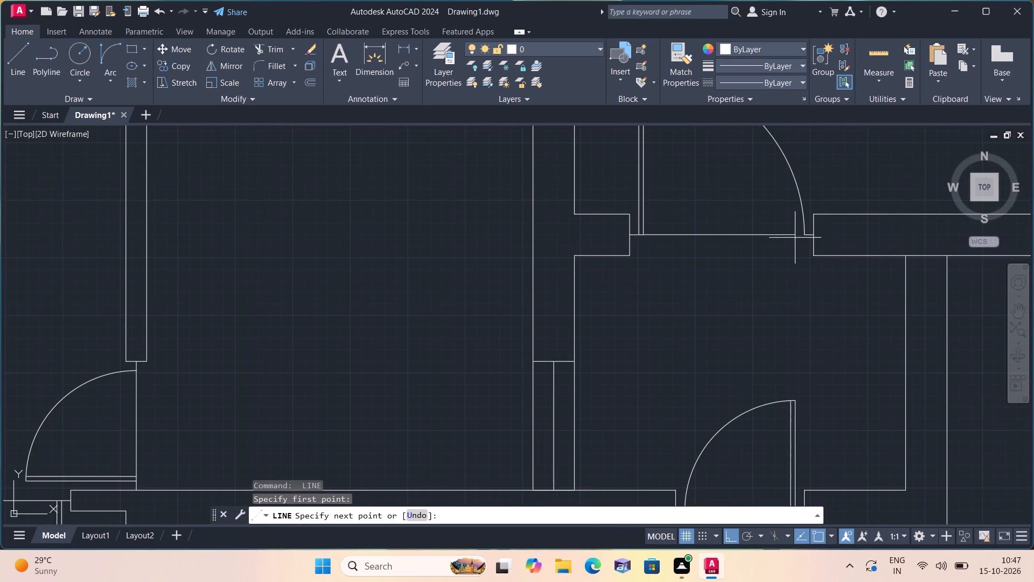
click(803, 235)
key(space)
Trim the partition's two faces and centre line between the new jamb edge and the south wall to open the doorway.
scroll(796, 236, down, 2)
middle_drag(770, 273, 773, 245)
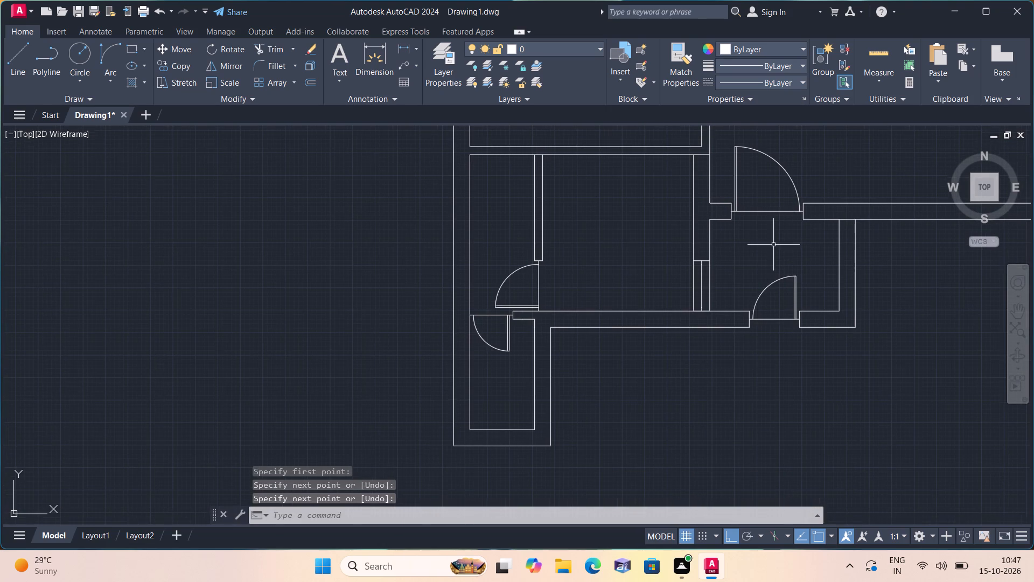
key(t)
text(rim)
key(space)
click(759, 277)
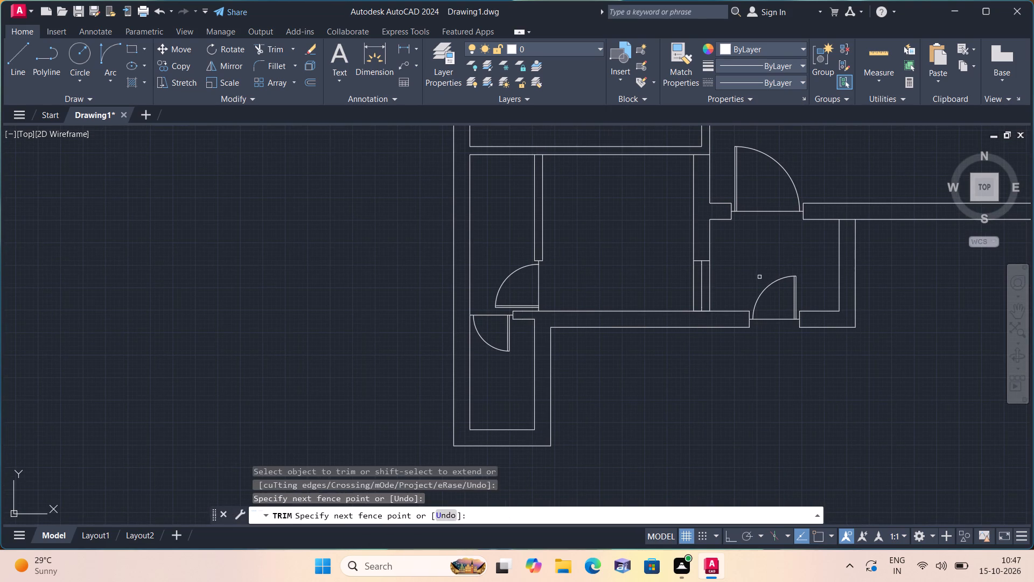
click(668, 287)
key(space)
Draw a 2' door leaf line westward from the top of the short stub on the south wall.
text(l)
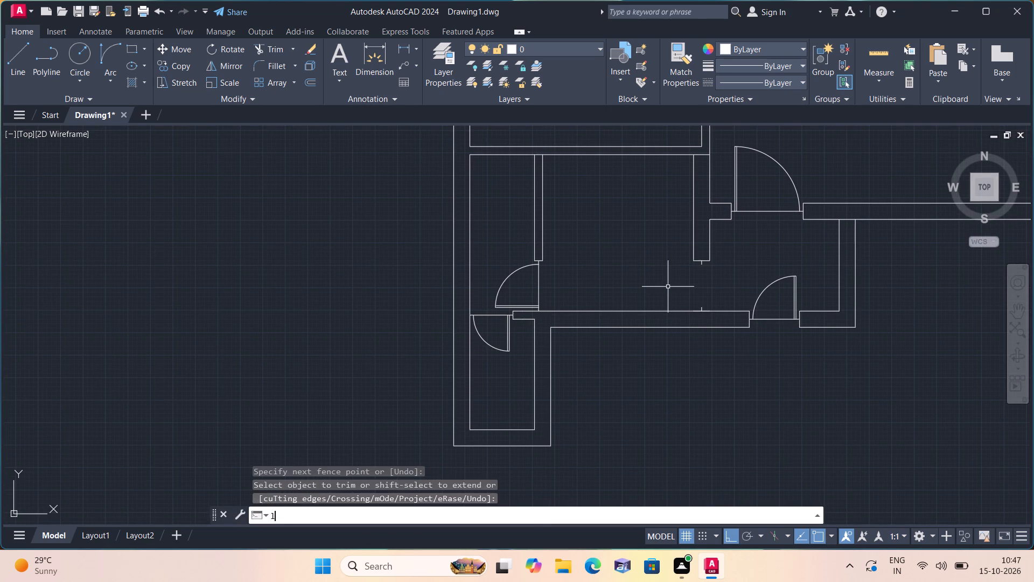
key(space)
click(700, 304)
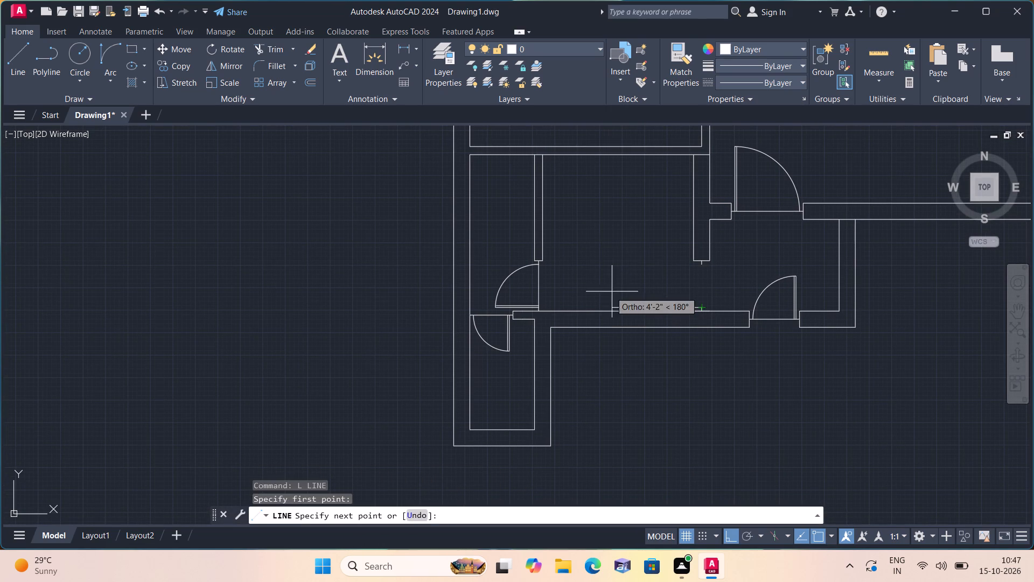
text(2')
key(space)
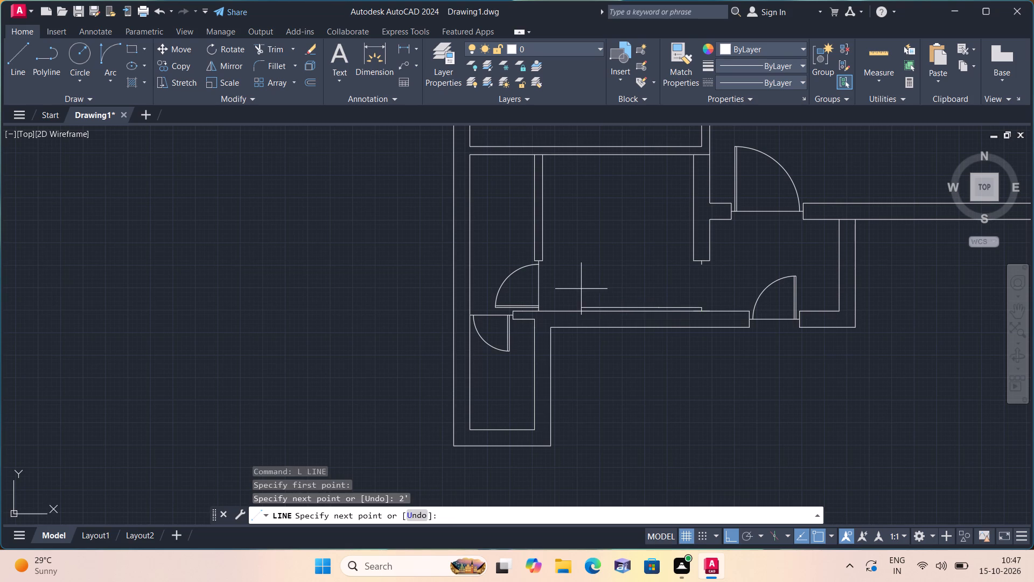
key(Escape)
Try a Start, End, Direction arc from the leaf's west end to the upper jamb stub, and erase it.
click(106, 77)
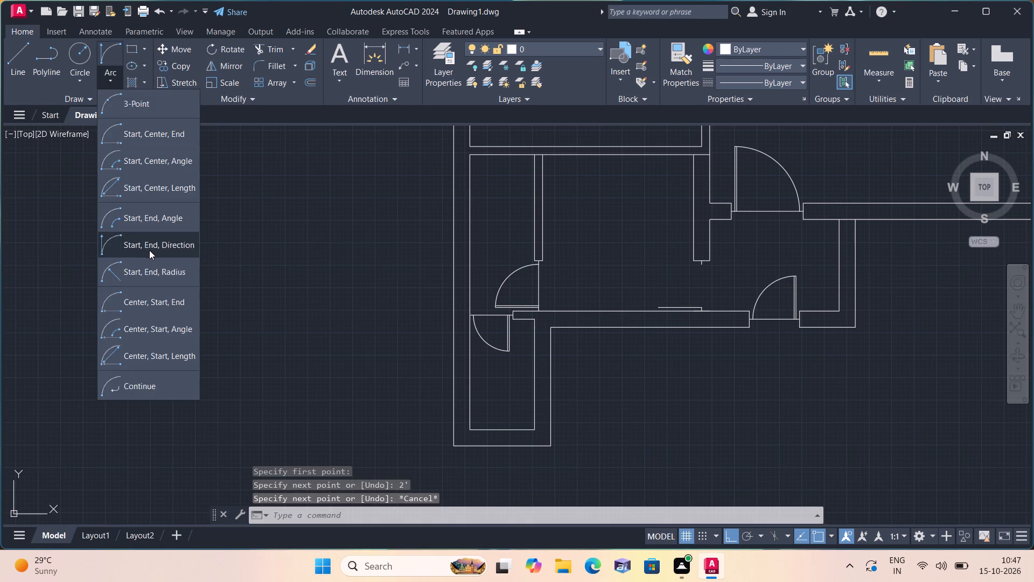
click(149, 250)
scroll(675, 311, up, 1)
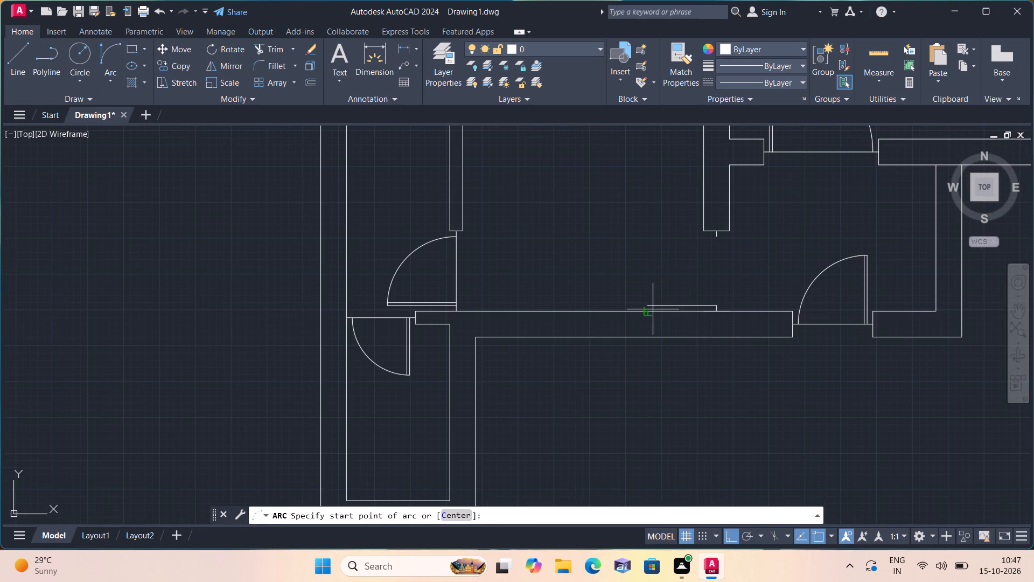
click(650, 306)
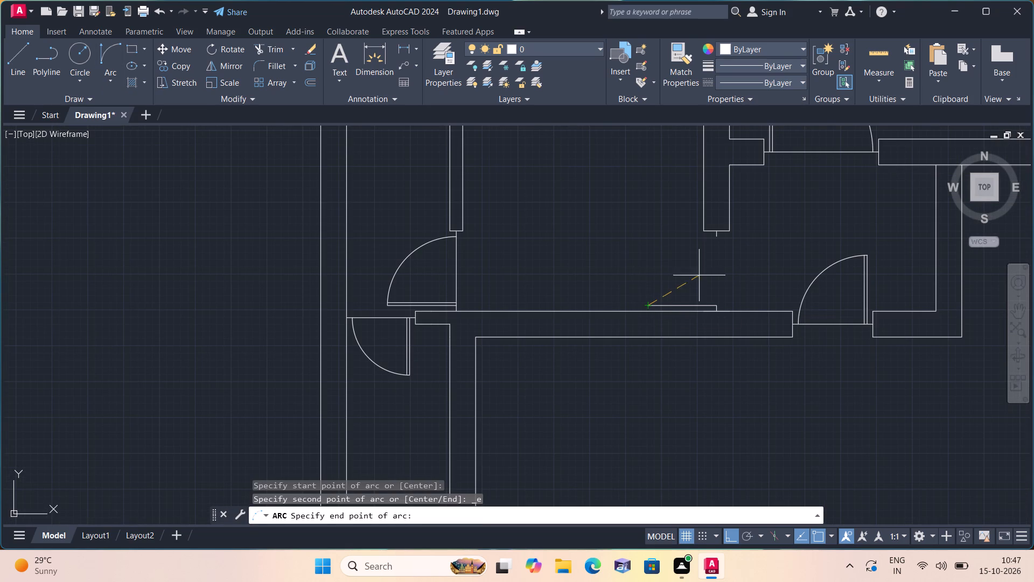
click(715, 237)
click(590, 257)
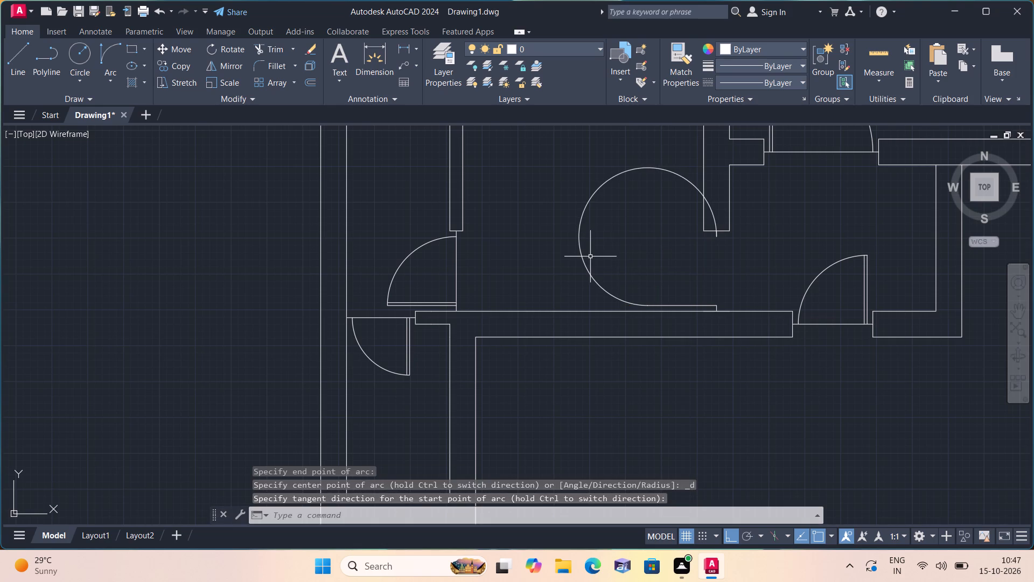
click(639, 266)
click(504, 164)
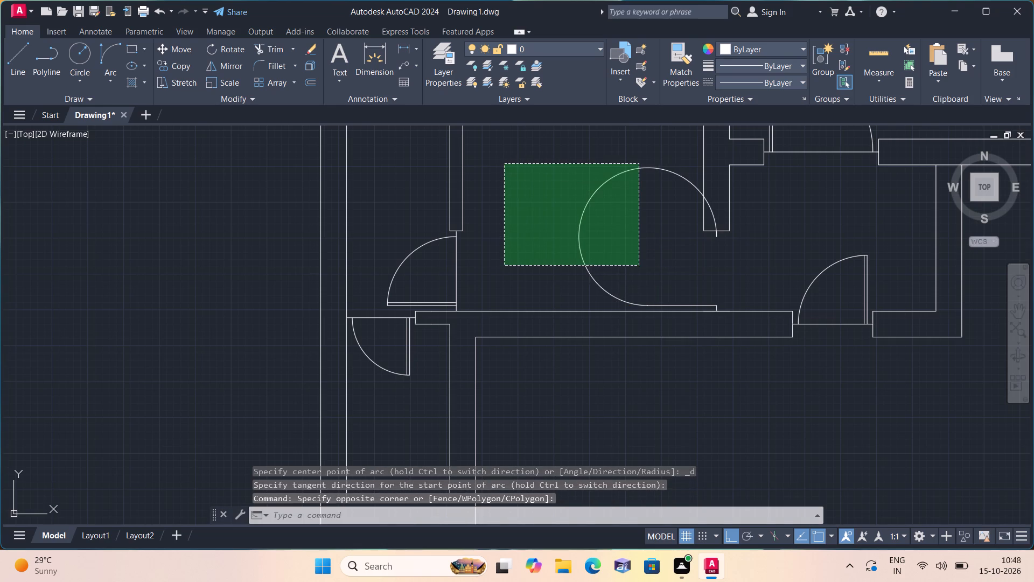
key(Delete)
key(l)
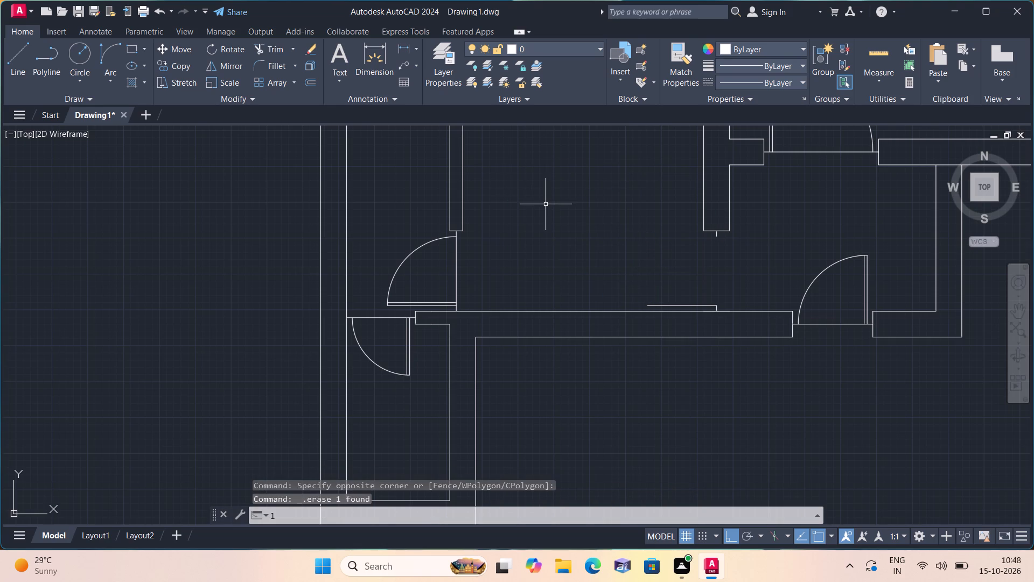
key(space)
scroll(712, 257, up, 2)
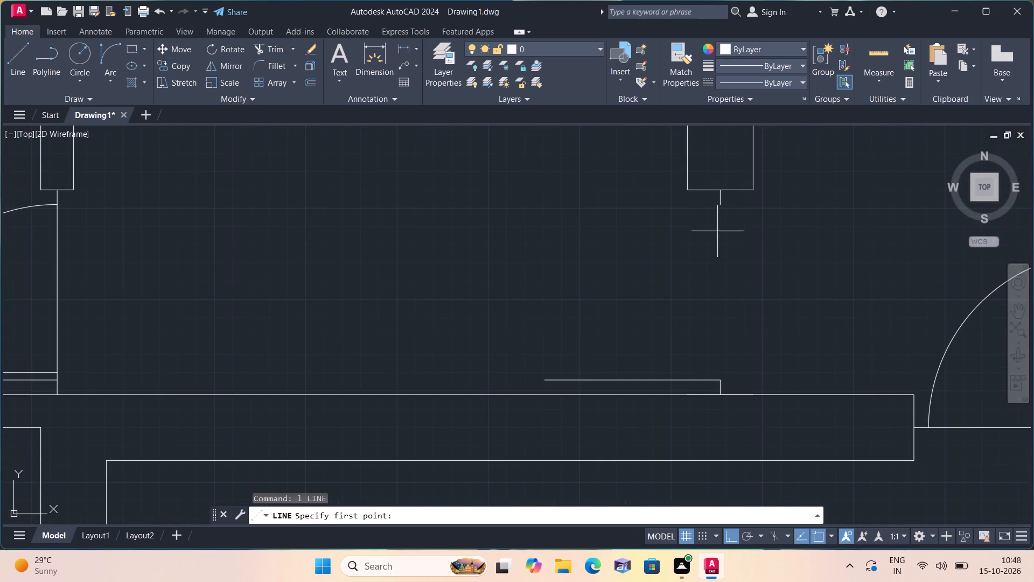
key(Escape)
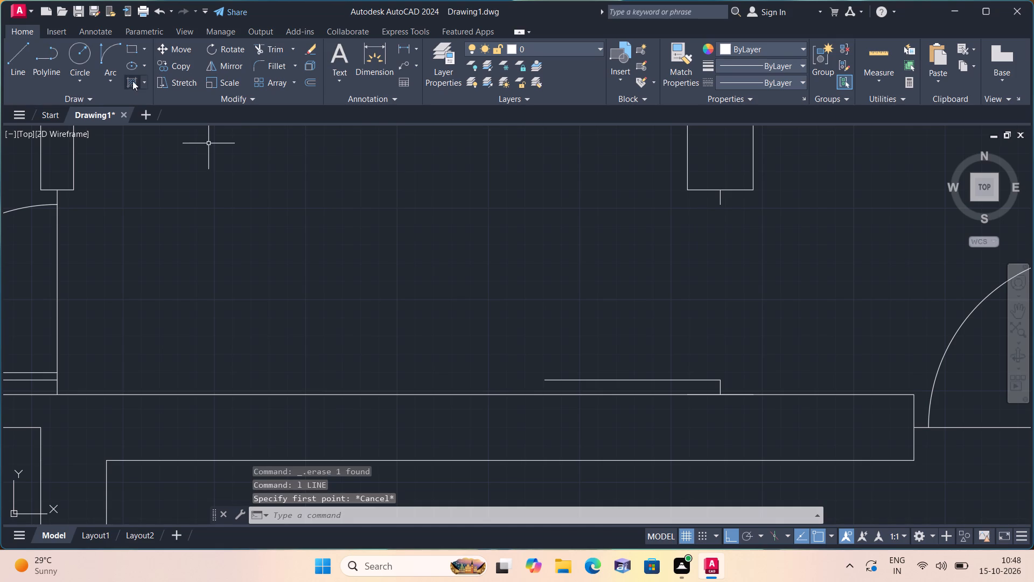
Draw the door swing with a Start, End, Direction arc from the leaf's west end to the upper jamb stub's lower end.
click(107, 81)
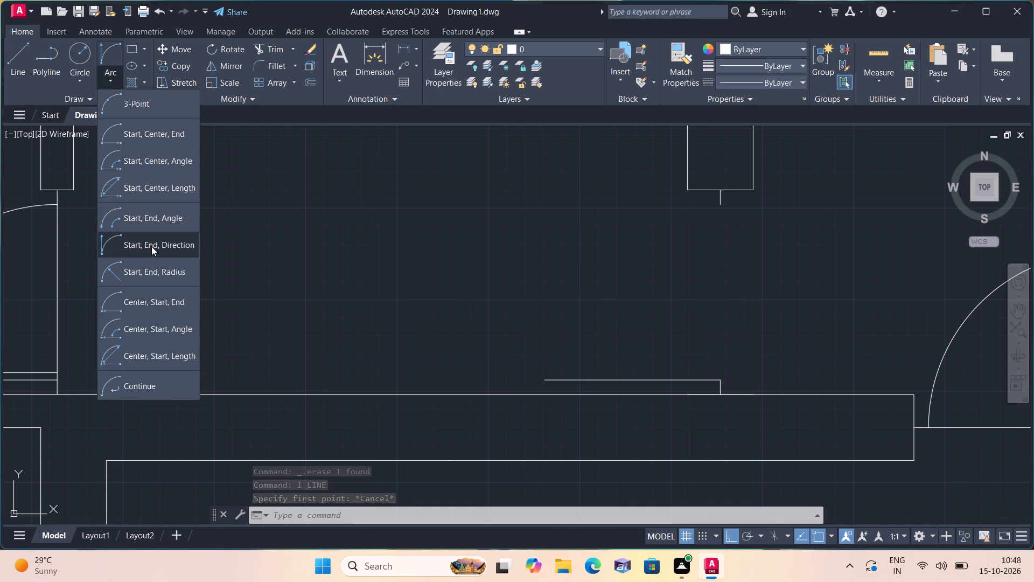
click(151, 246)
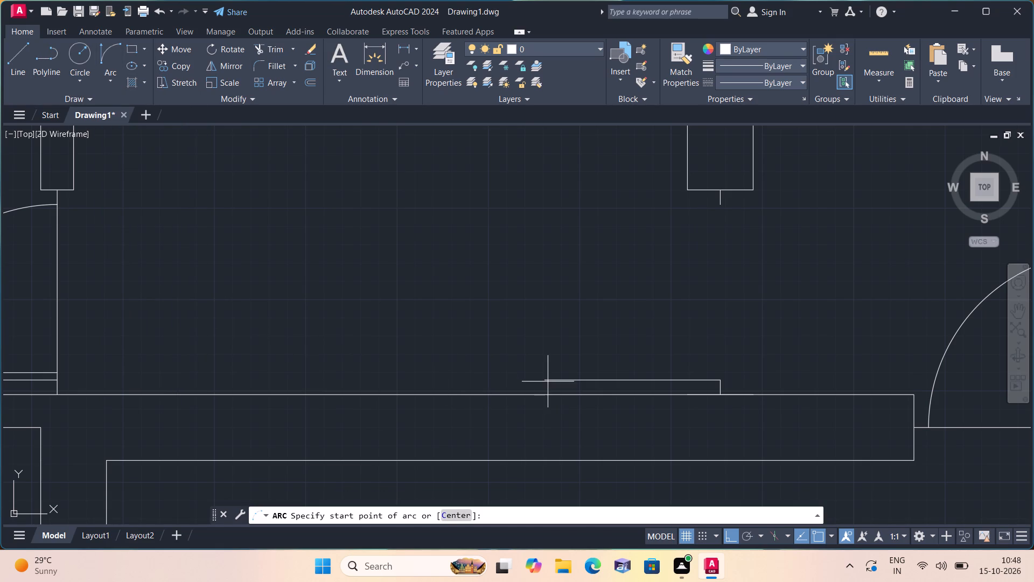
click(548, 379)
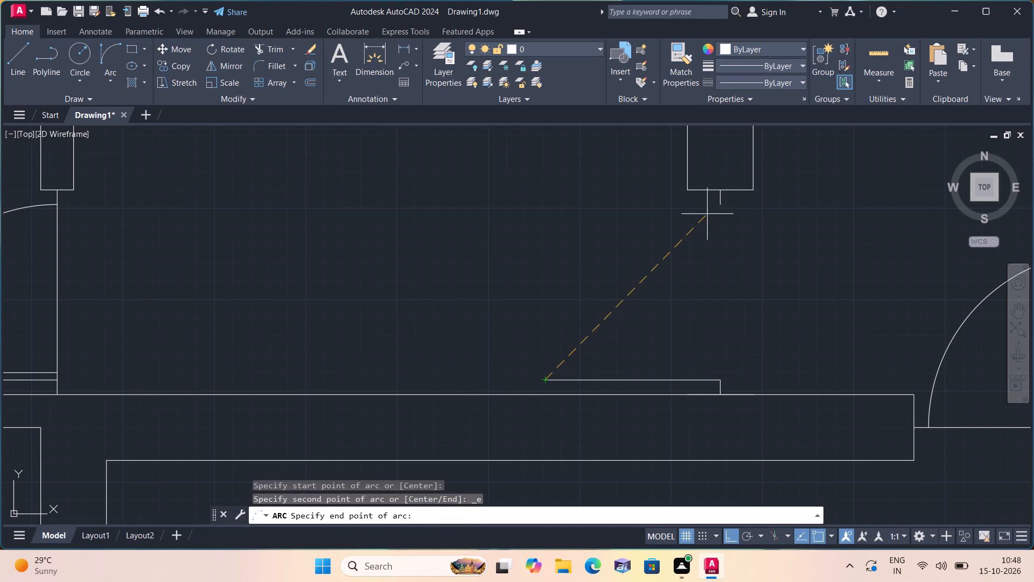
click(721, 203)
click(507, 247)
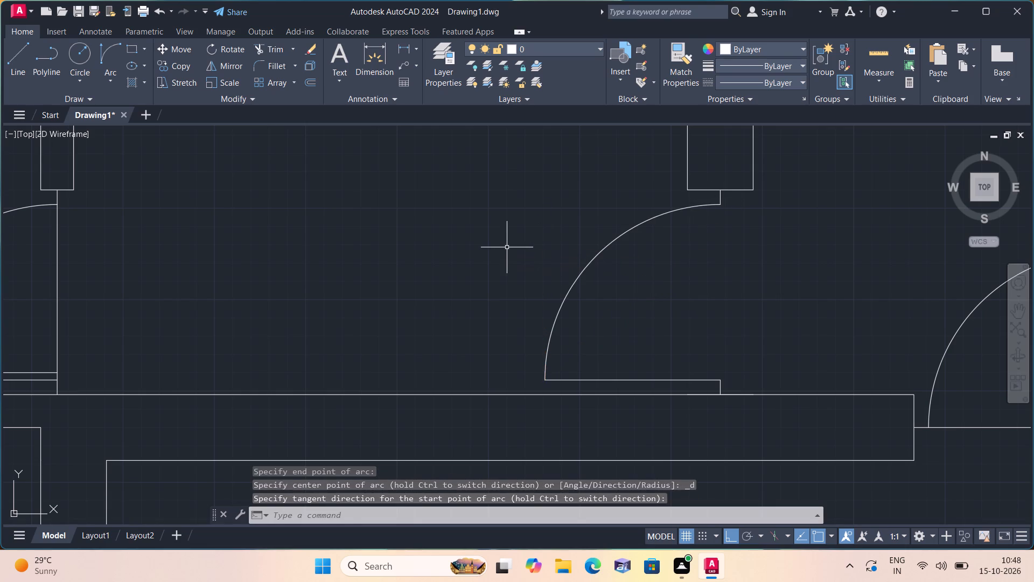
Draw a vertical line across the opening from the arc's upper end down to the door leaf's hinge end.
key(l)
key(space)
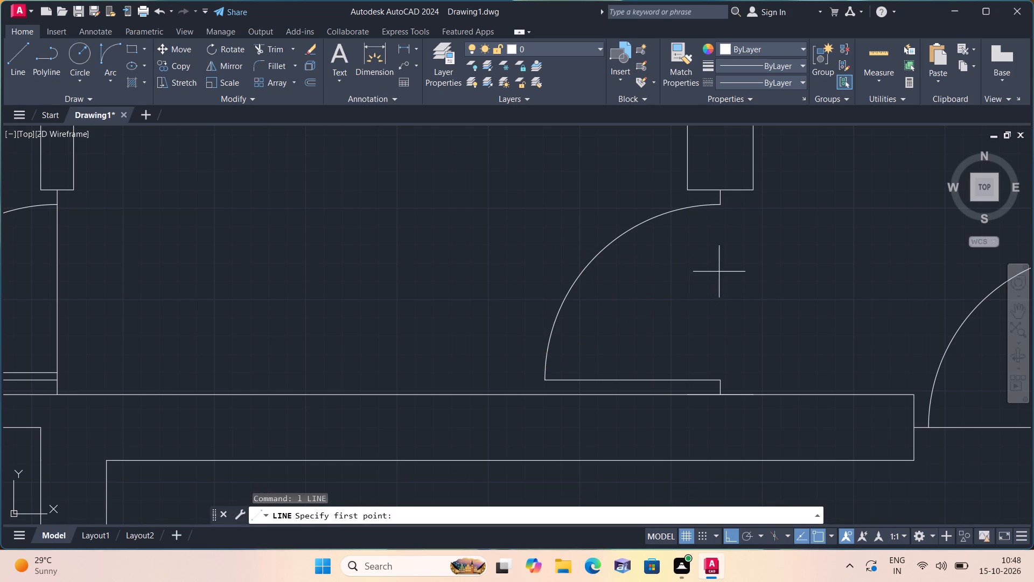
click(719, 205)
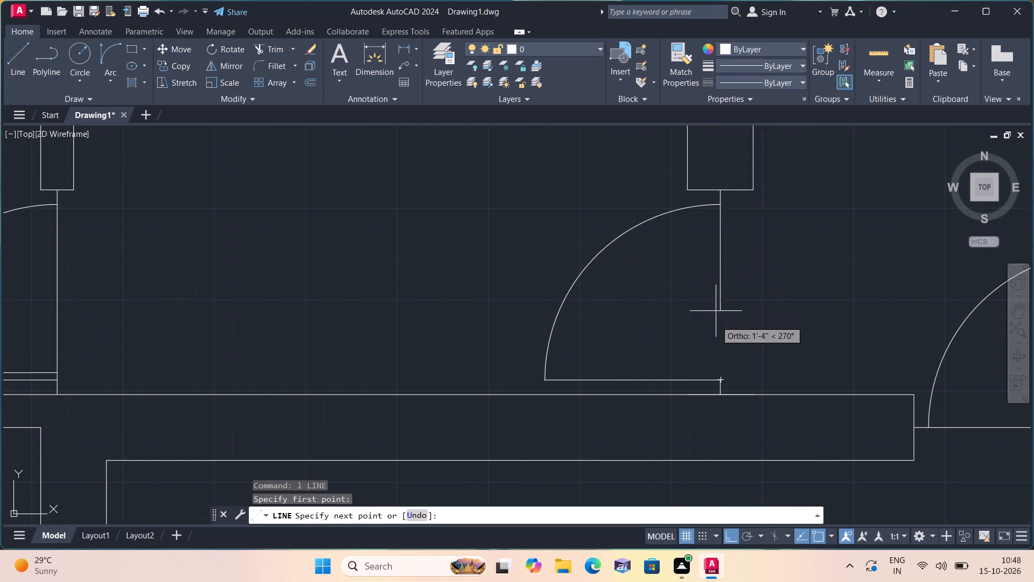
click(716, 381)
key(space)
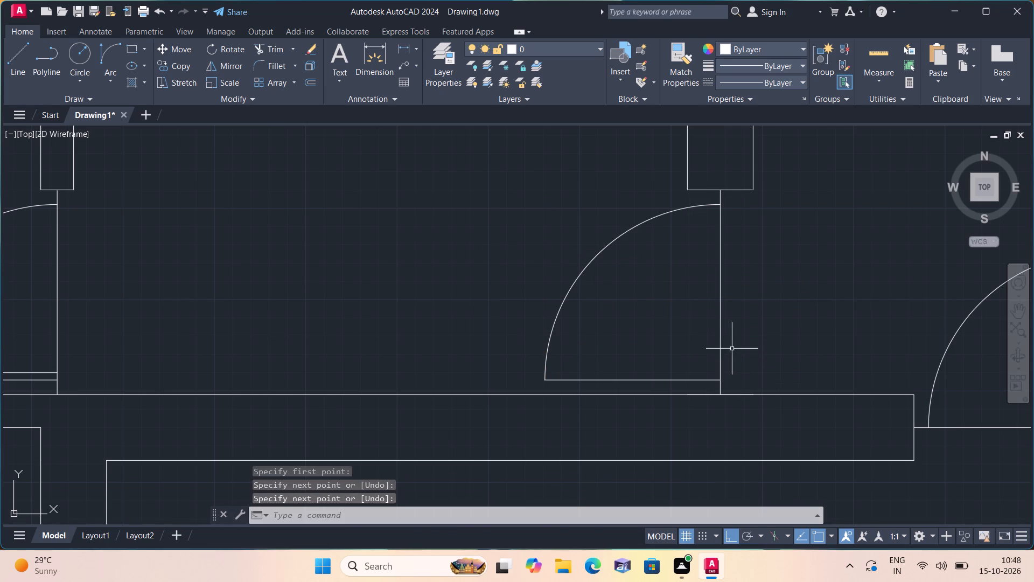
Offset the door leaf line 1" northward to give the leaf its thickness.
text(off 1")
key(space)
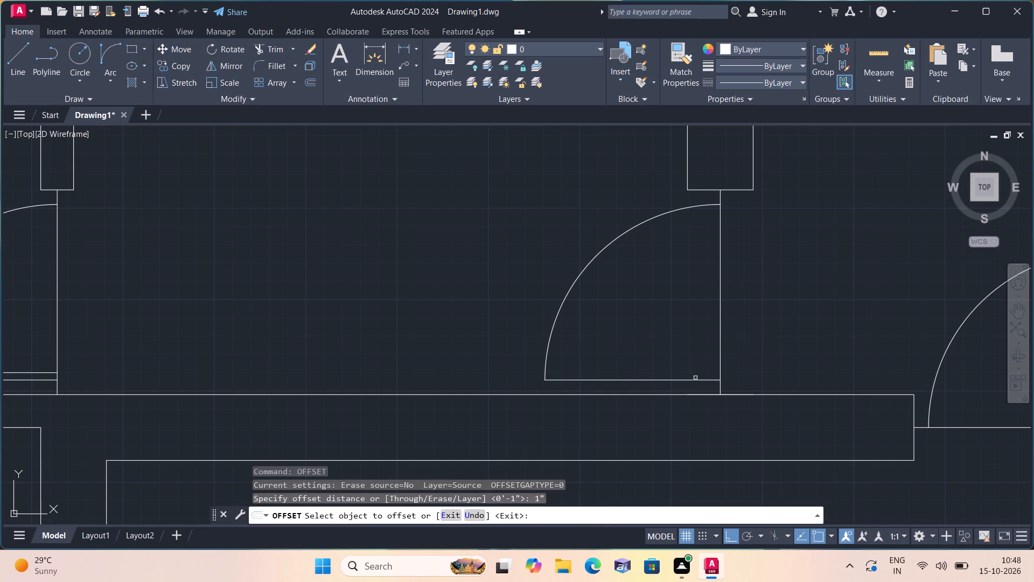
click(696, 380)
click(691, 352)
key(space)
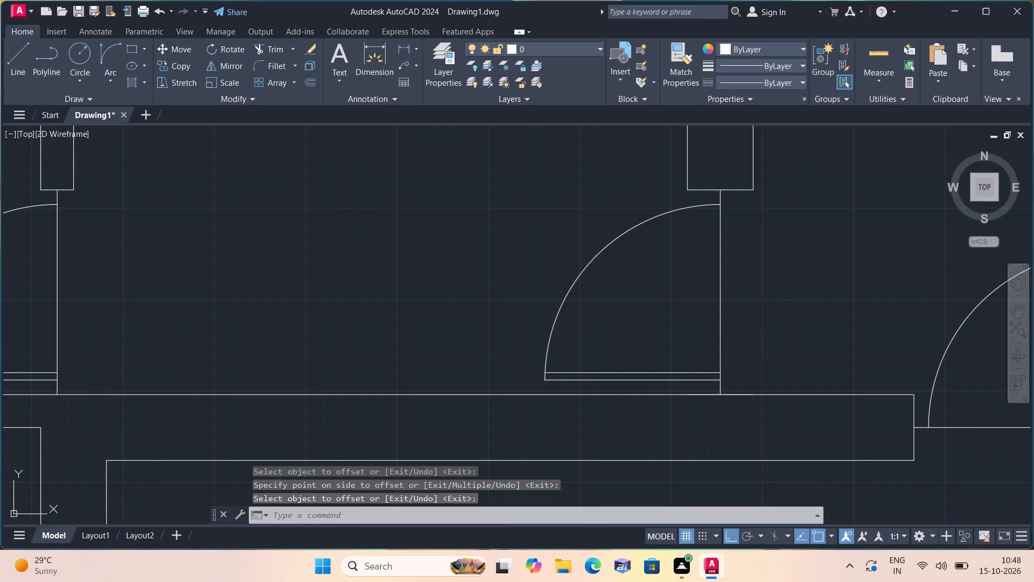
Review the doors and walls of the southern rooms and the large room north of them.
scroll(691, 352, down, 3)
middle_drag(588, 313, 588, 314)
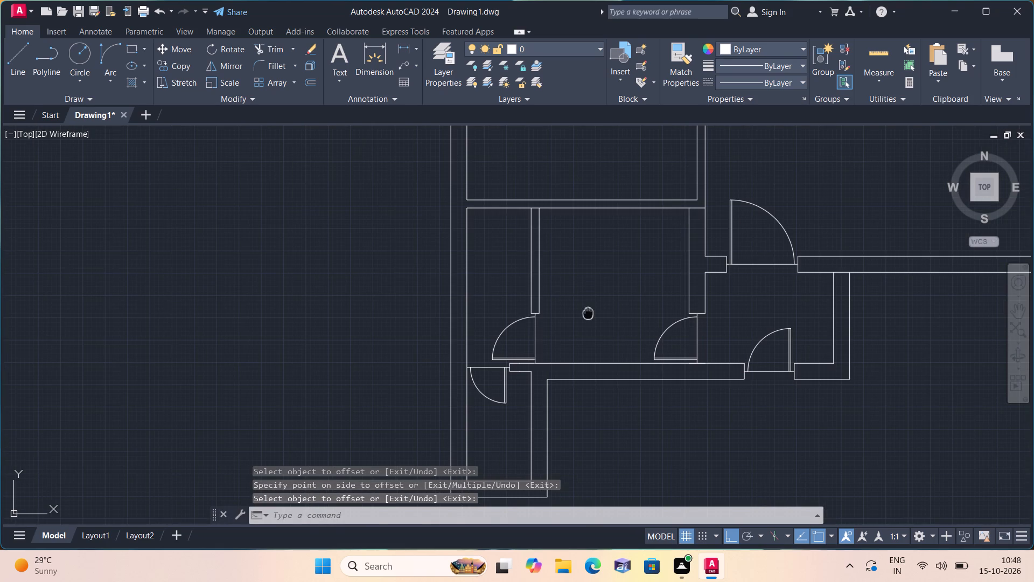
middle_drag(588, 314, 589, 318)
scroll(589, 318, down, 2)
scroll(589, 318, up, 1)
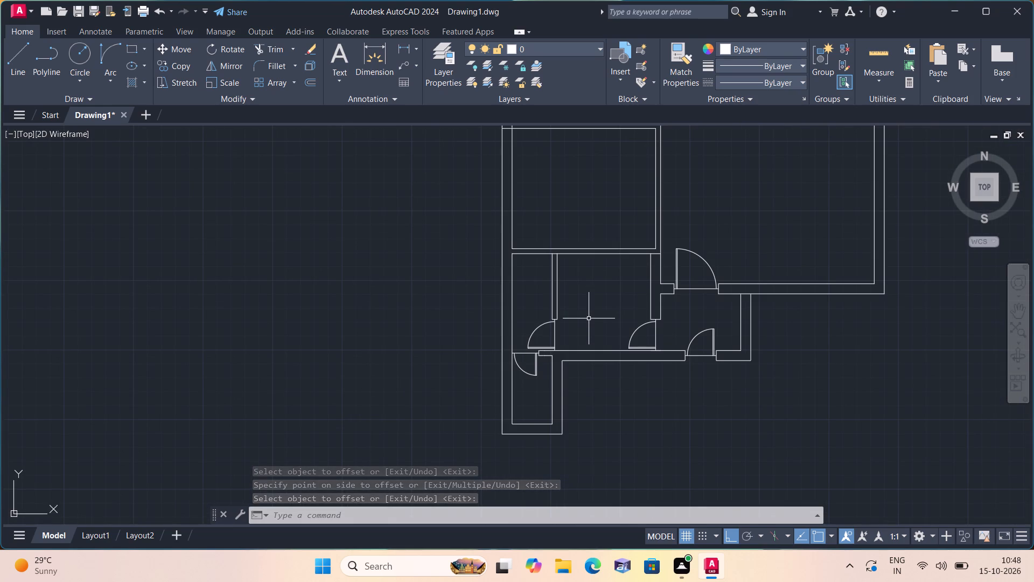
scroll(522, 375, up, 1)
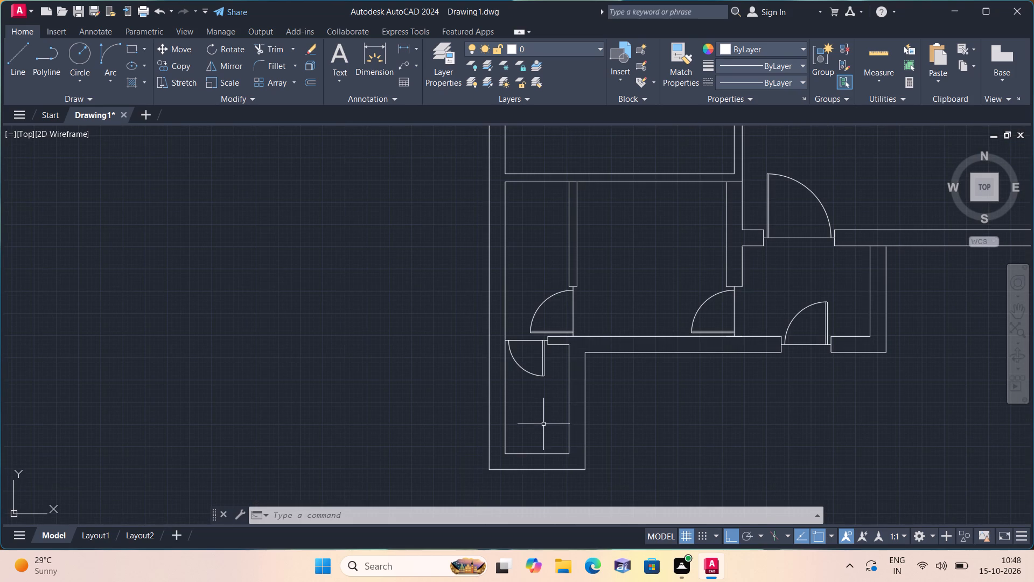
middle_drag(541, 414, 515, 461)
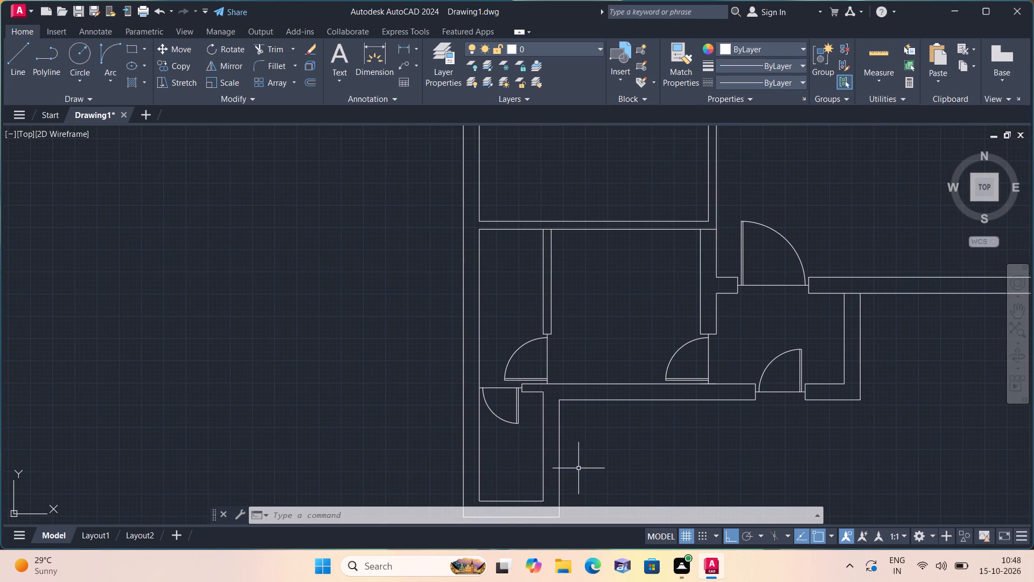
middle_drag(577, 466, 471, 484)
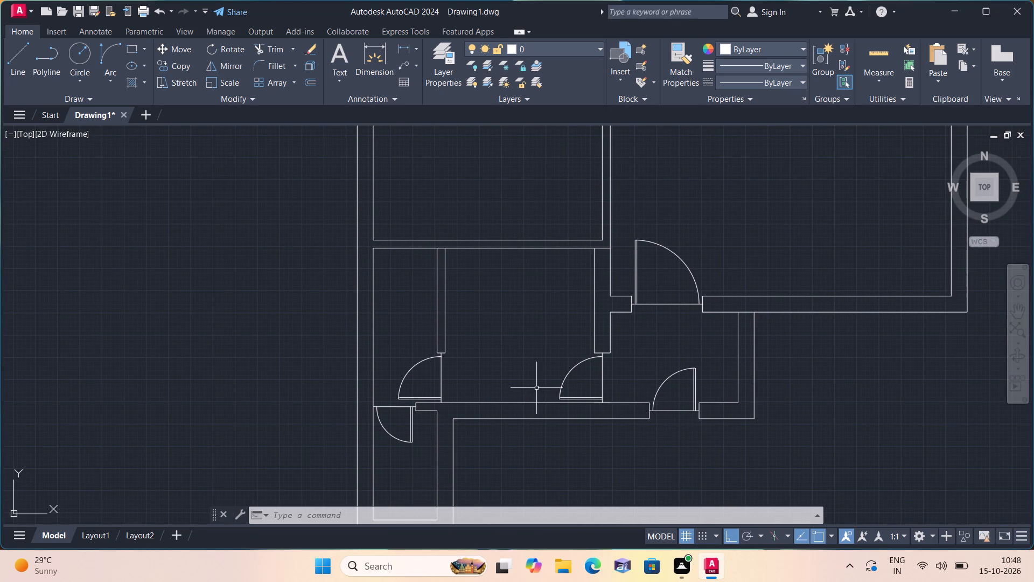
middle_drag(538, 380, 532, 405)
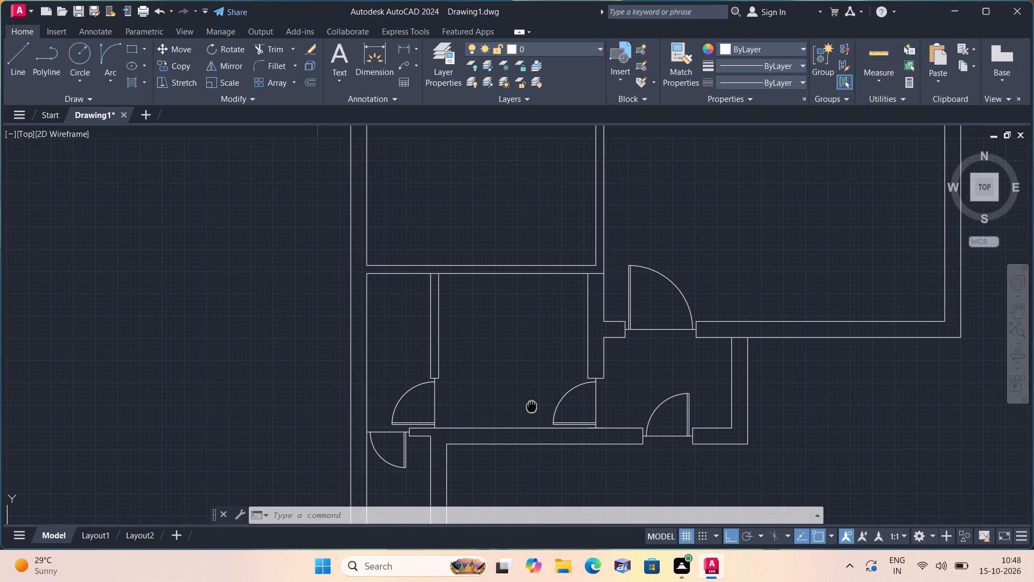
middle_drag(532, 405, 529, 420)
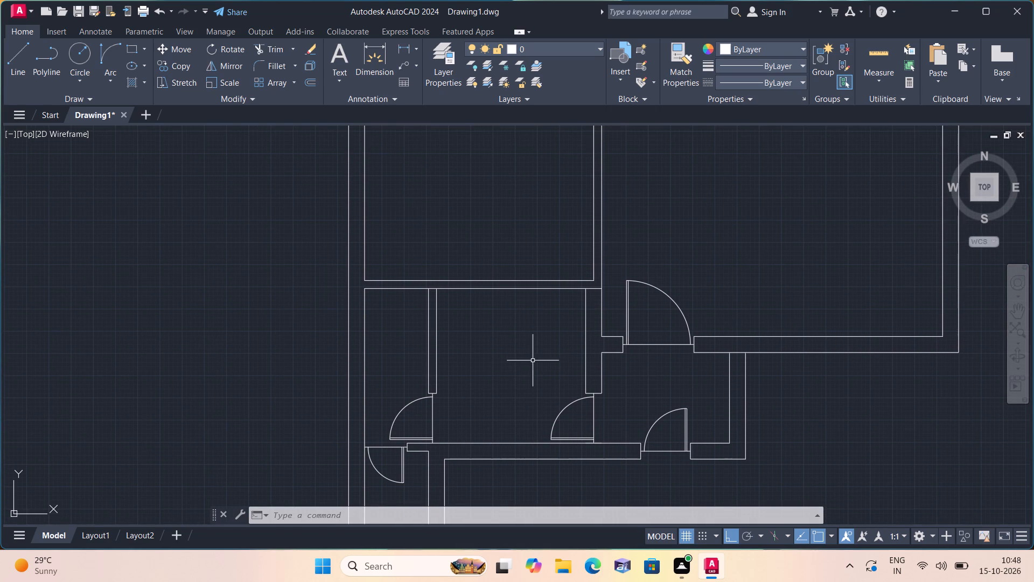
middle_drag(525, 358, 542, 400)
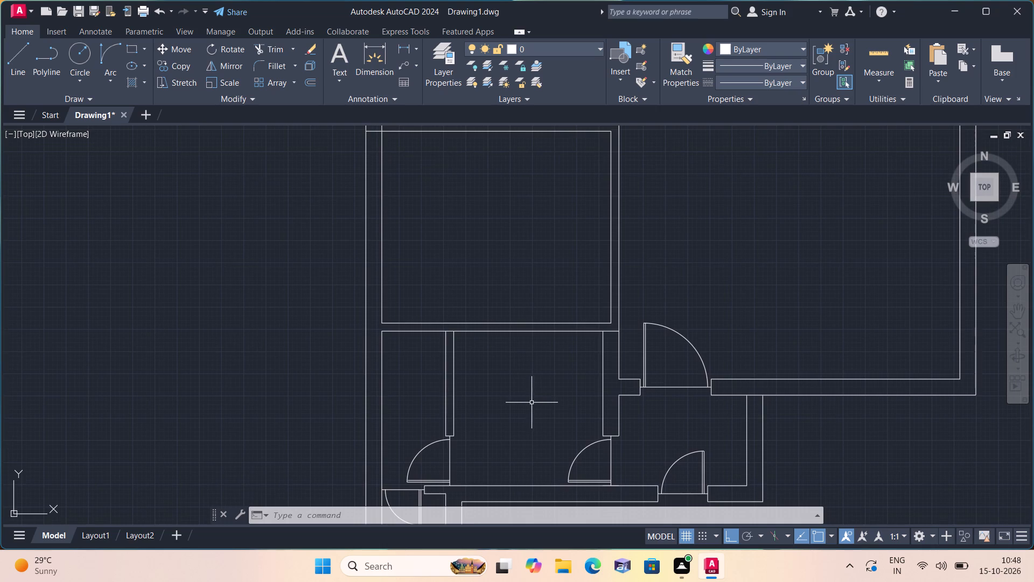
scroll(519, 396, down, 1)
scroll(458, 349, up, 1)
middle_drag(440, 366, 472, 357)
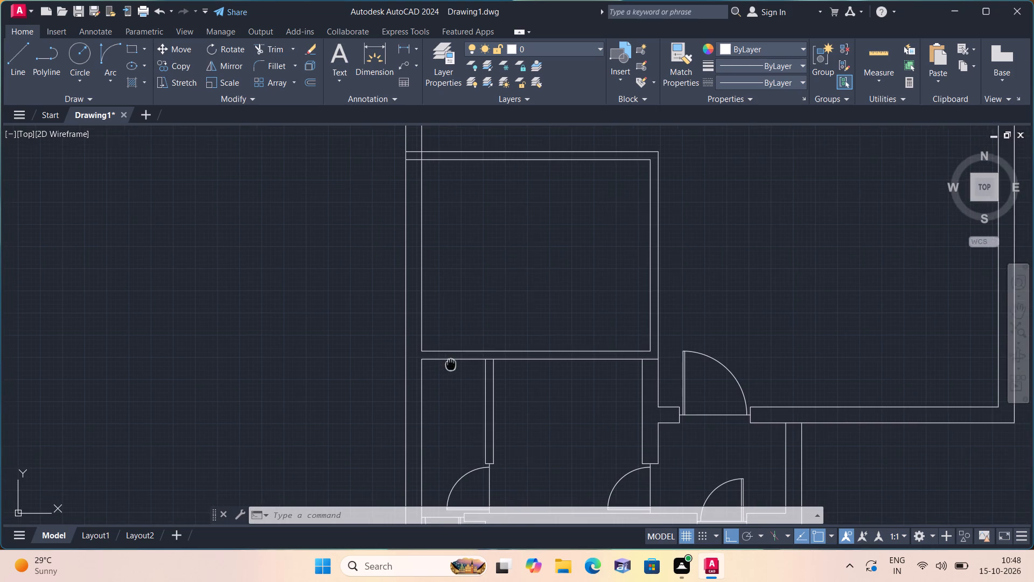
middle_drag(472, 357, 493, 354)
Draw a jamb line across the large room's south wall, 1' west of the narrow room's partition, and erase the 1' guide segment.
key(l)
key(space)
scroll(509, 347, up, 1)
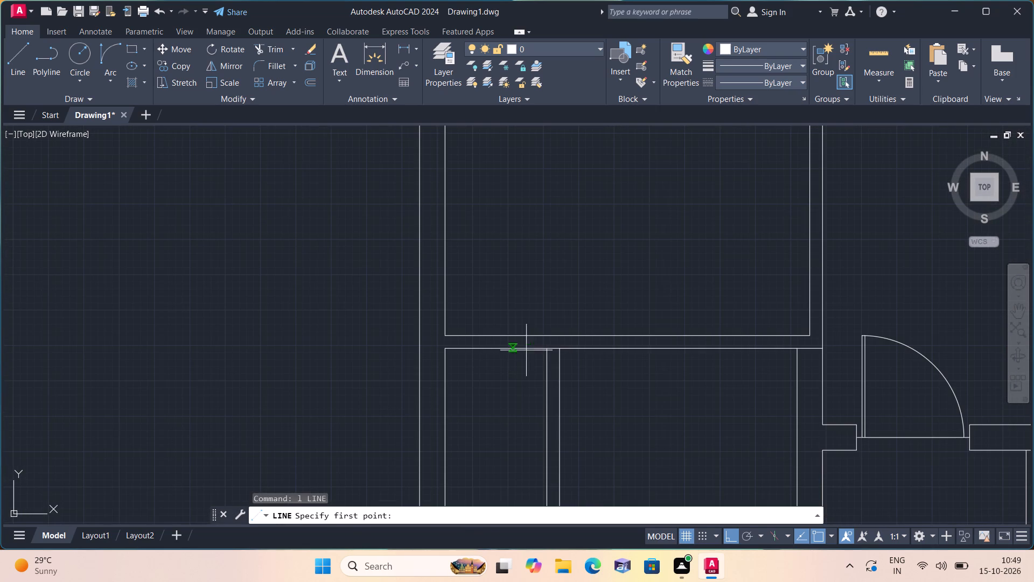
click(546, 349)
text(1')
key(space)
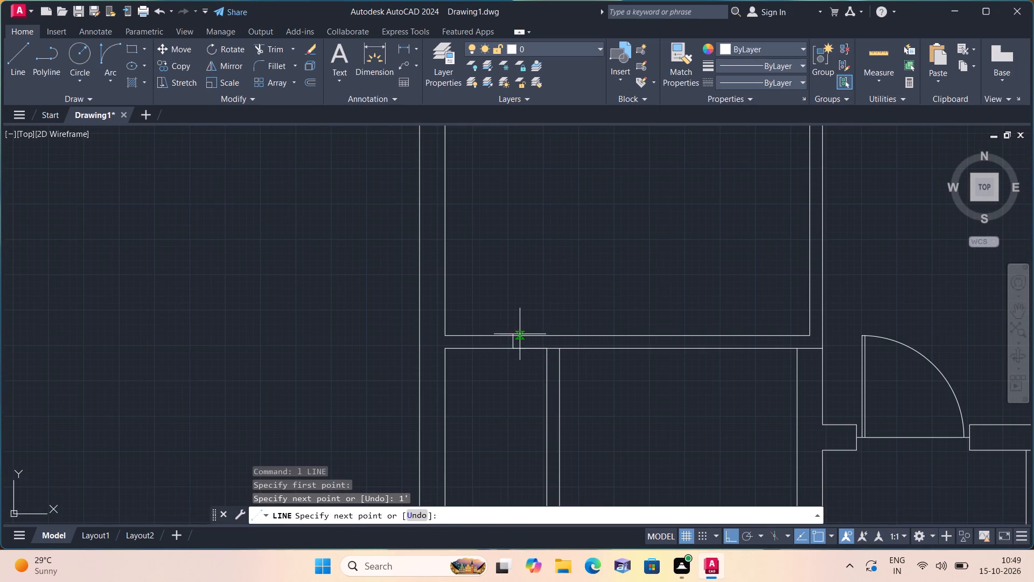
click(514, 334)
key(space)
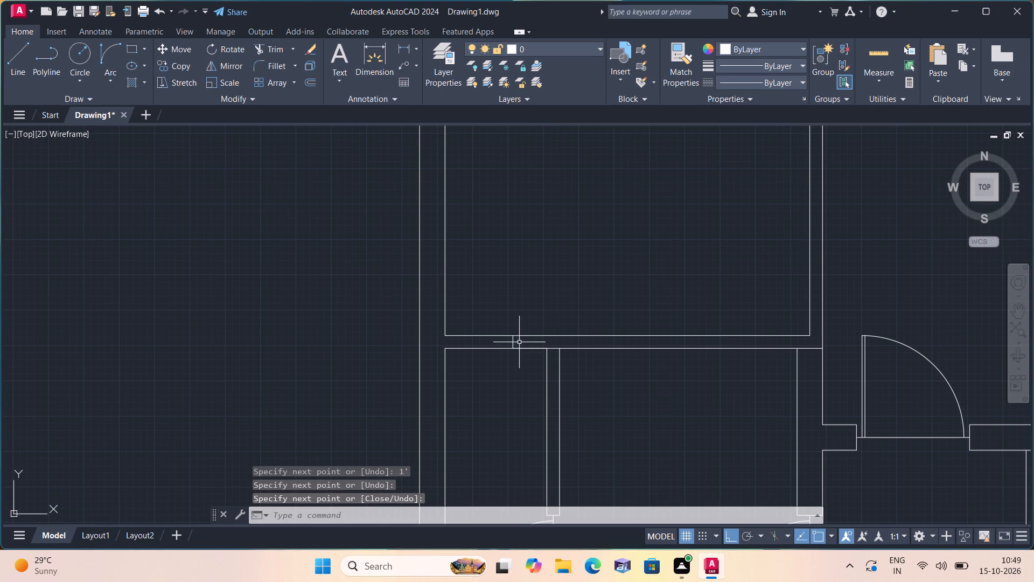
click(522, 349)
key(Delete)
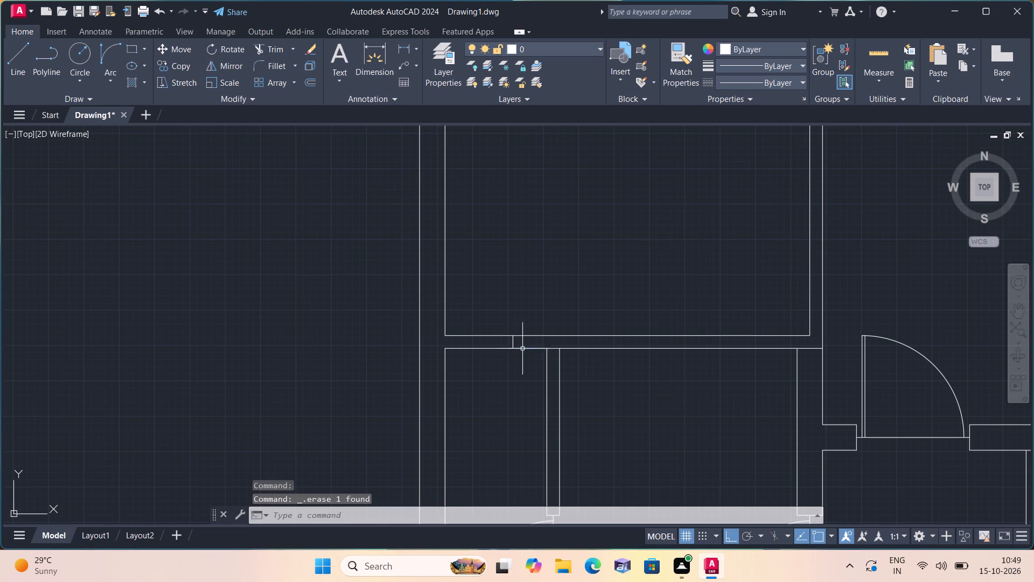
Draw the opposite jamb line across the same wall's west end, along the outer wall's inner face.
key(l)
key(space)
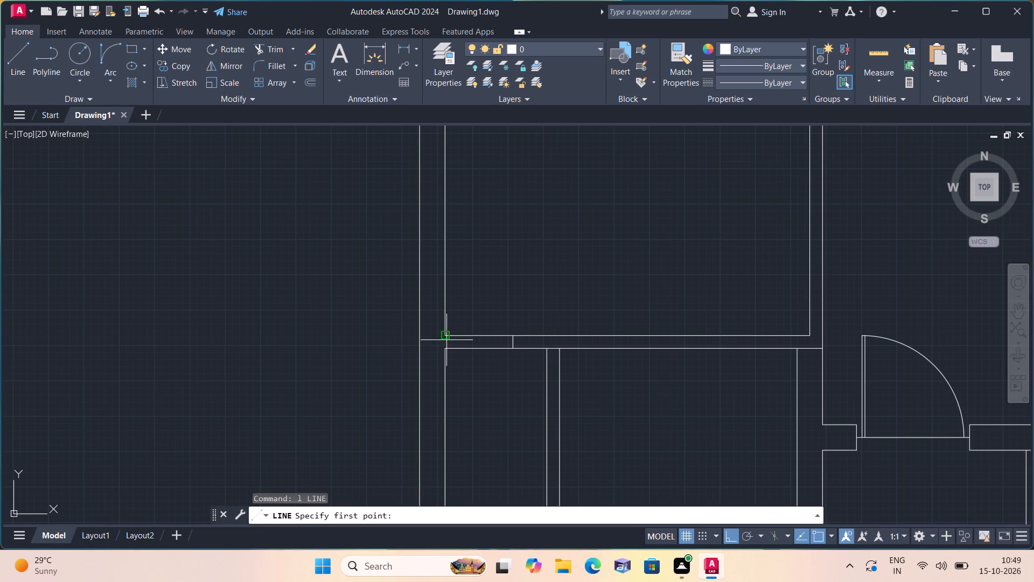
click(446, 334)
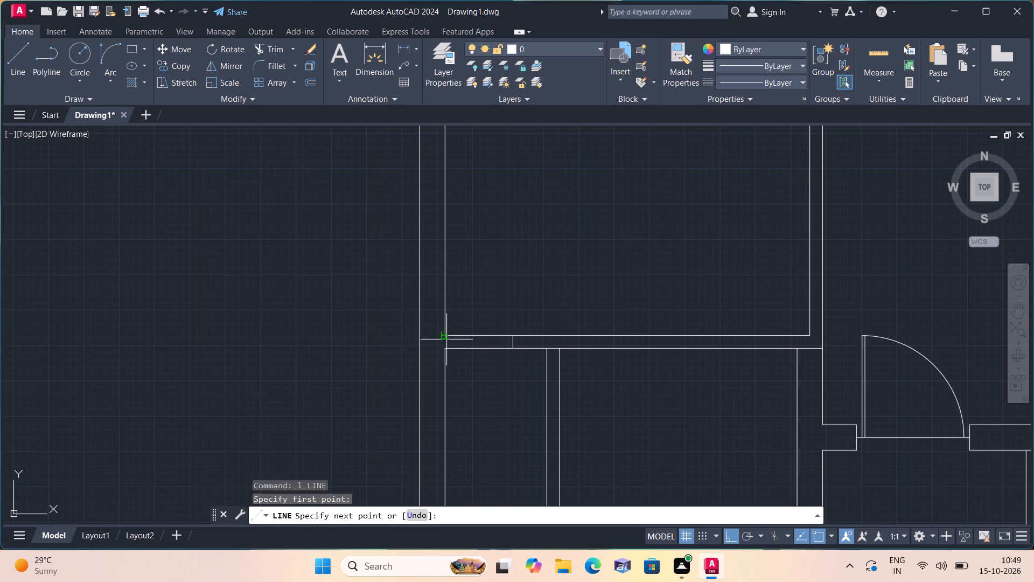
click(447, 349)
key(space)
Draw 2" stubs pointing into the opening from the midpoints of the west and east jamb lines.
scroll(449, 343, up, 3)
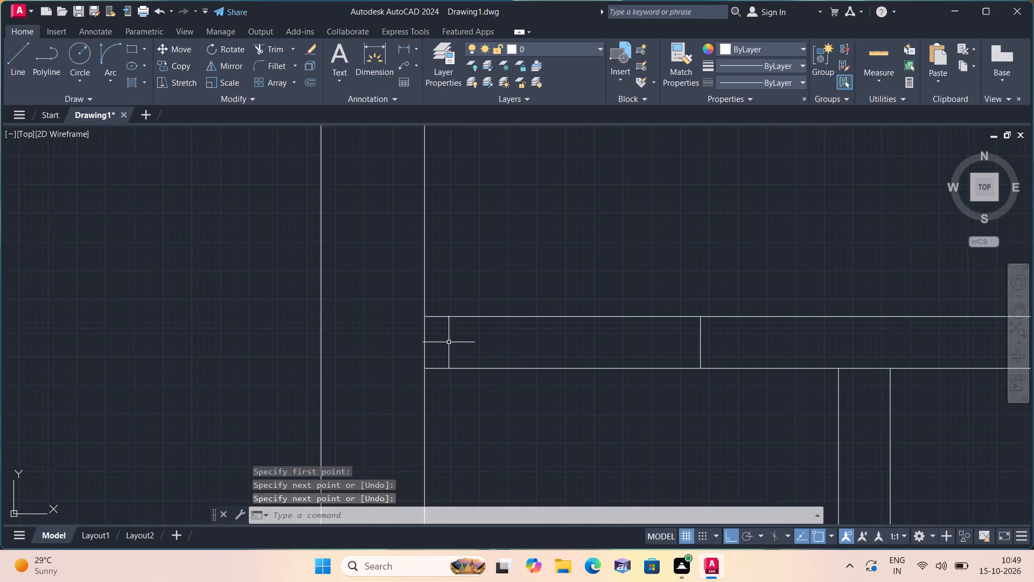
key(space)
click(425, 343)
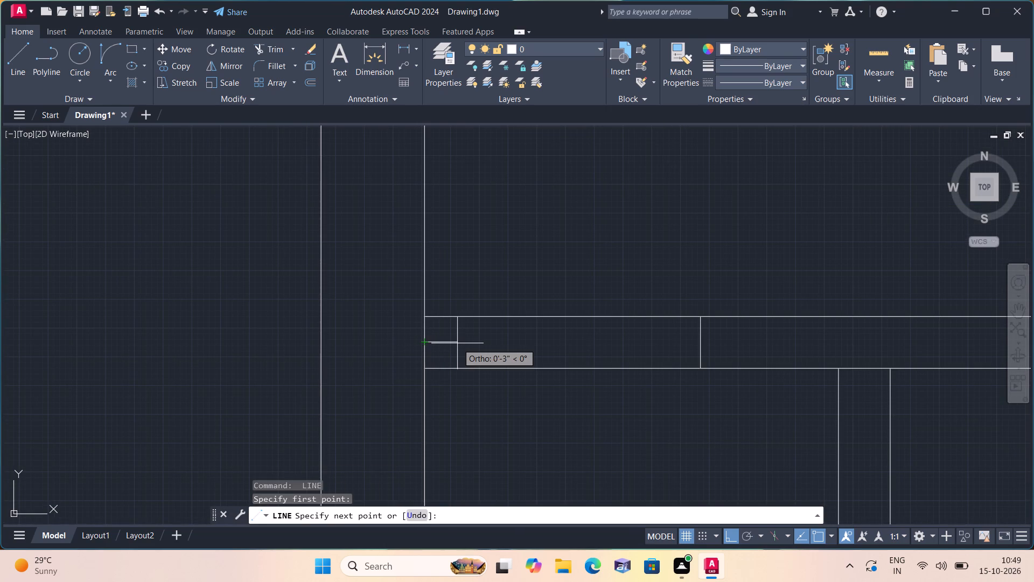
text(2")
key(space)
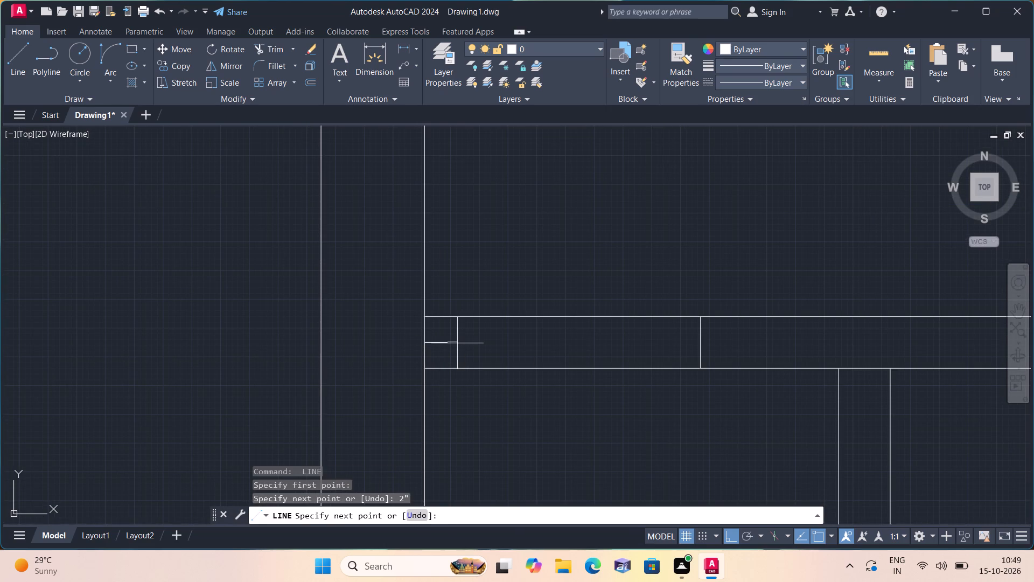
key(space)
key(space)
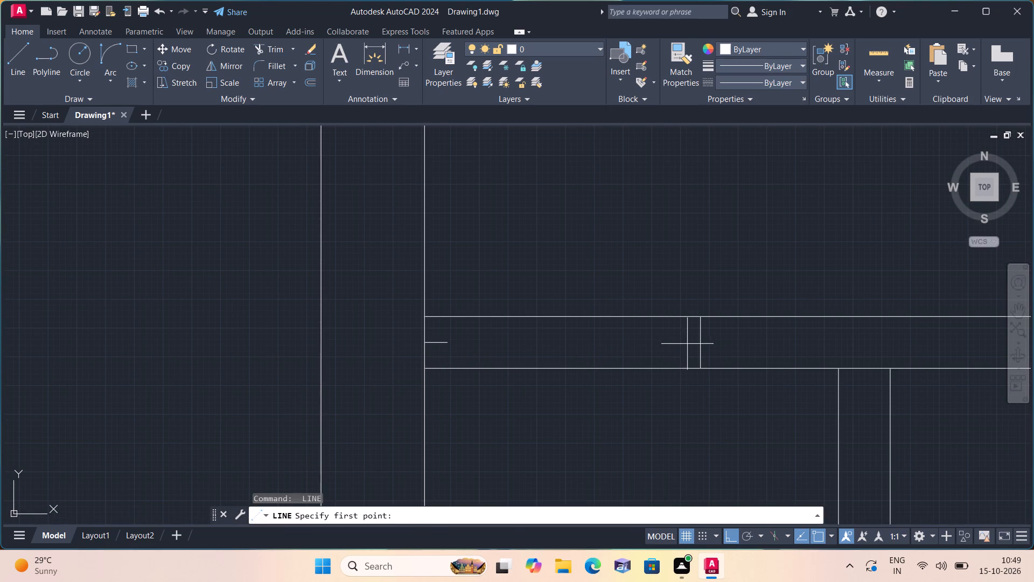
click(700, 344)
text(2")
key(space)
key(Escape)
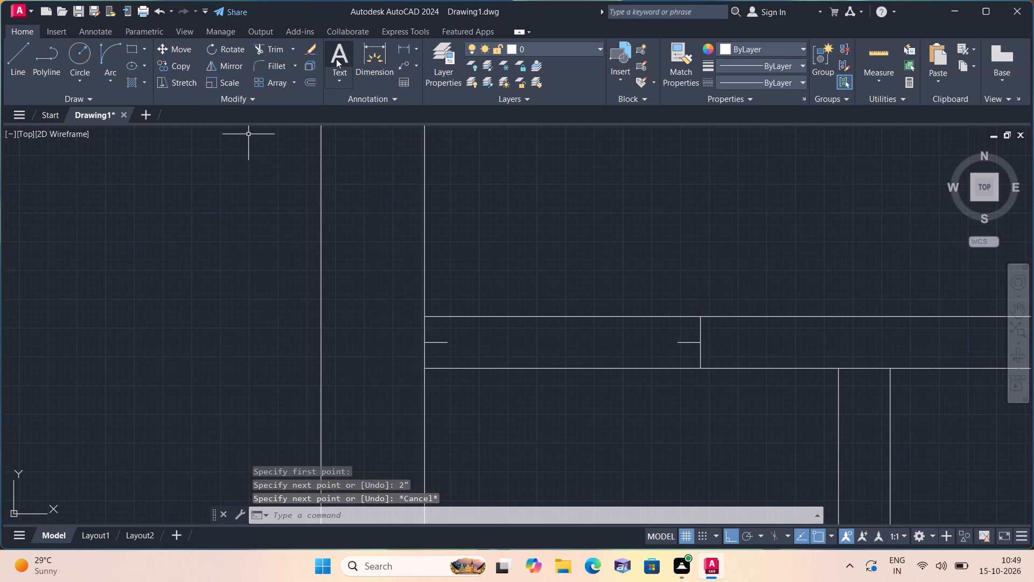
Measure the clear width between the two stub ends with a linear dimension, without placing it.
click(410, 49)
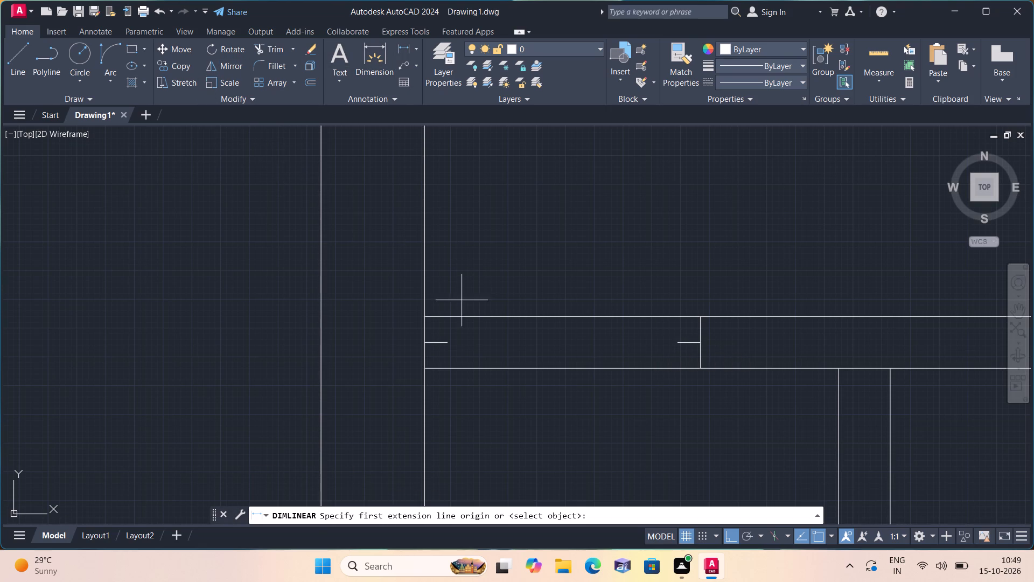
click(446, 343)
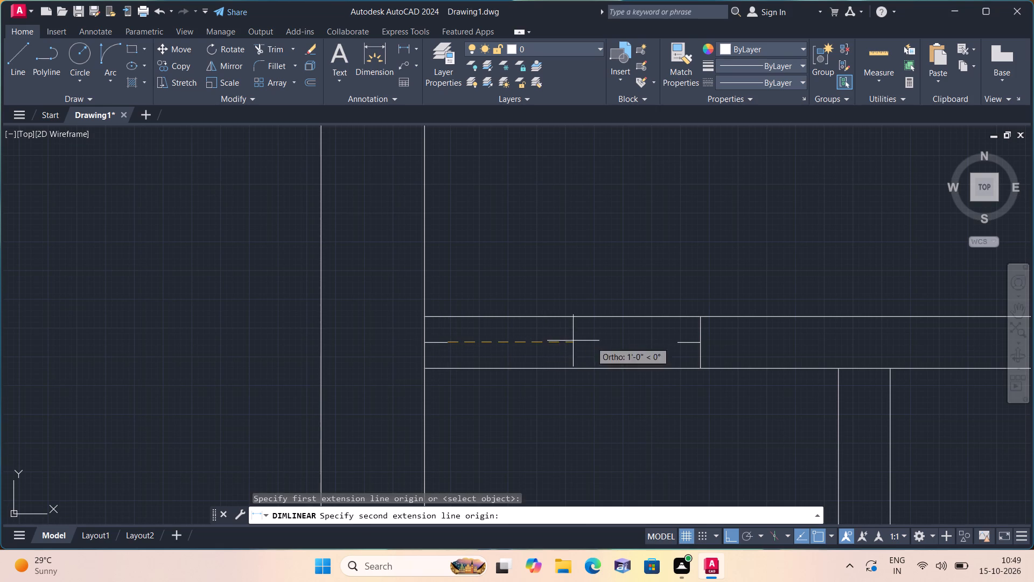
click(676, 343)
scroll(605, 352, up, 3)
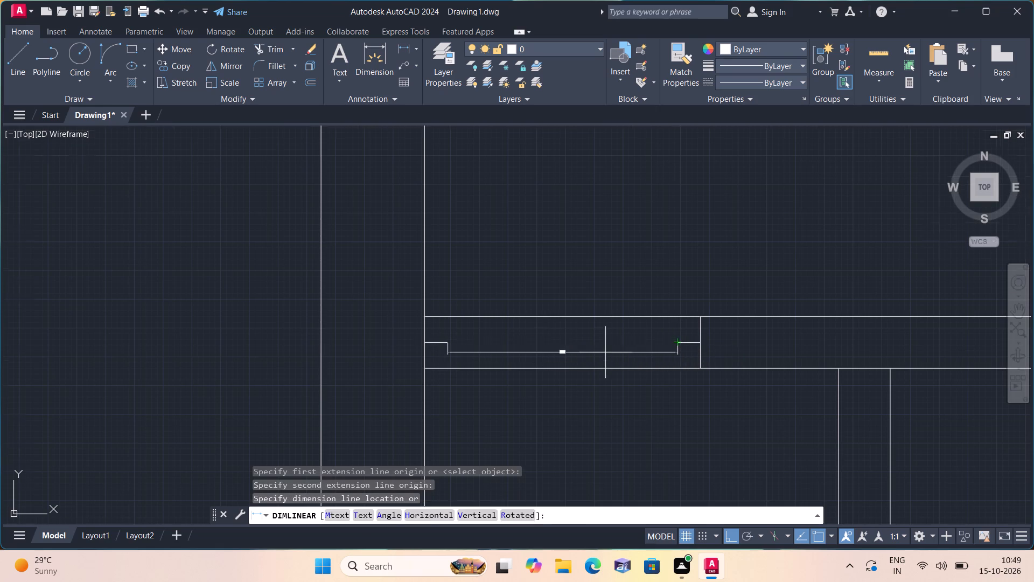
scroll(605, 352, up, 1)
scroll(605, 352, down, 4)
key(Escape)
Draw a 1'8" door leaf line southward from the free end of the east jamb stub.
scroll(605, 352, down, 2)
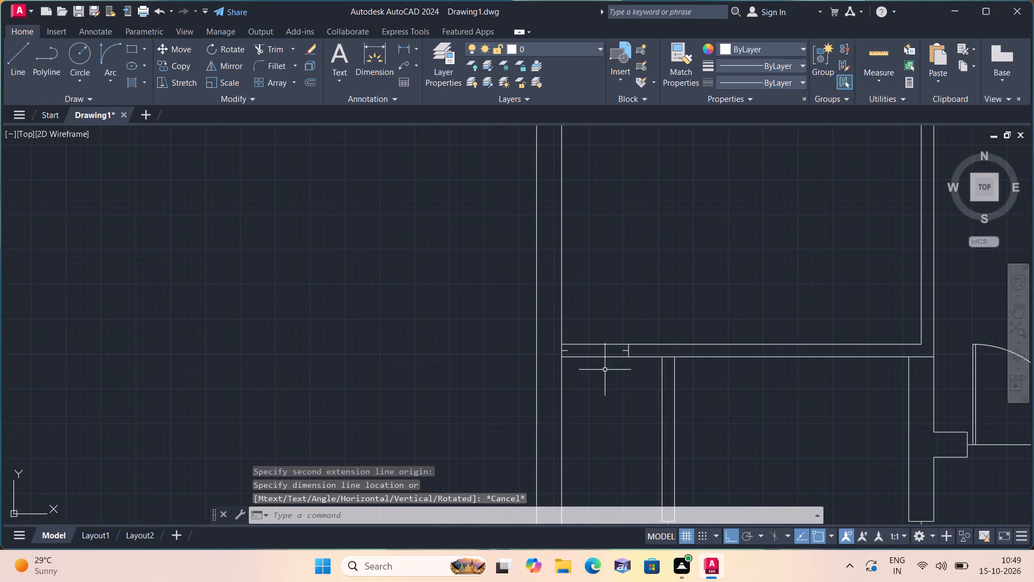
scroll(605, 366, down, 1)
scroll(605, 366, up, 1)
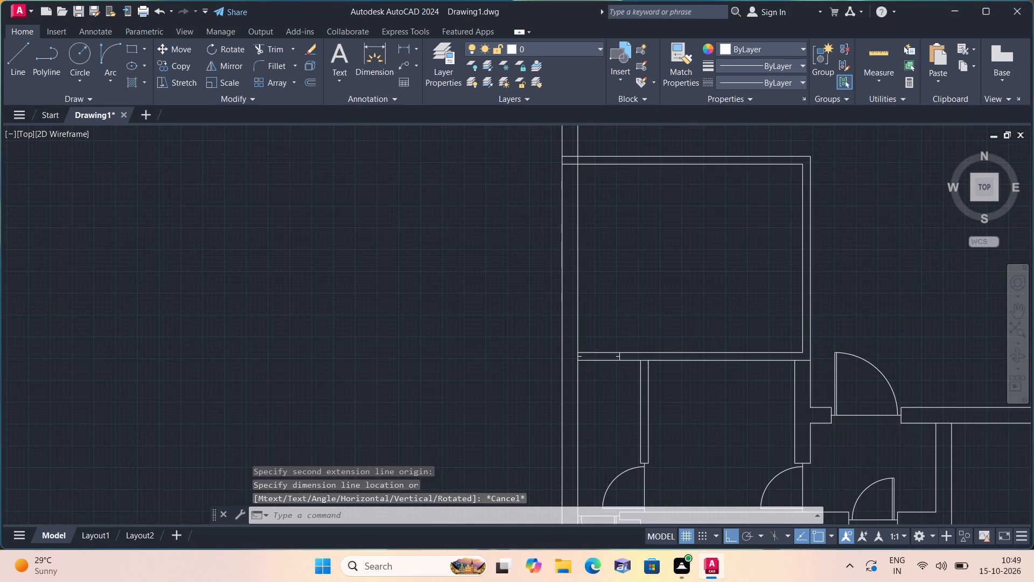
text(l)
key(space)
scroll(605, 366, down, 1)
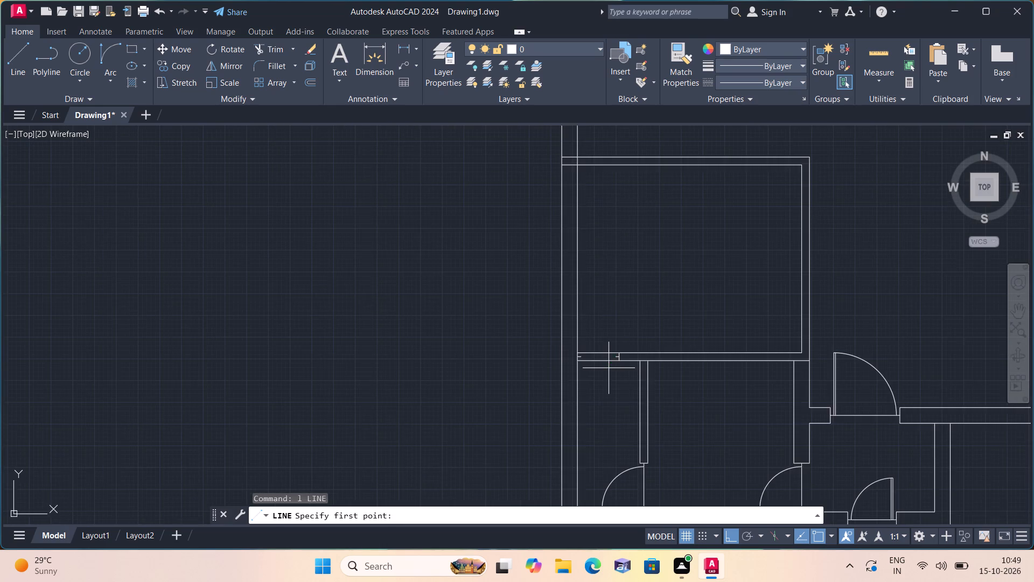
scroll(609, 368, up, 1)
scroll(609, 368, down, 1)
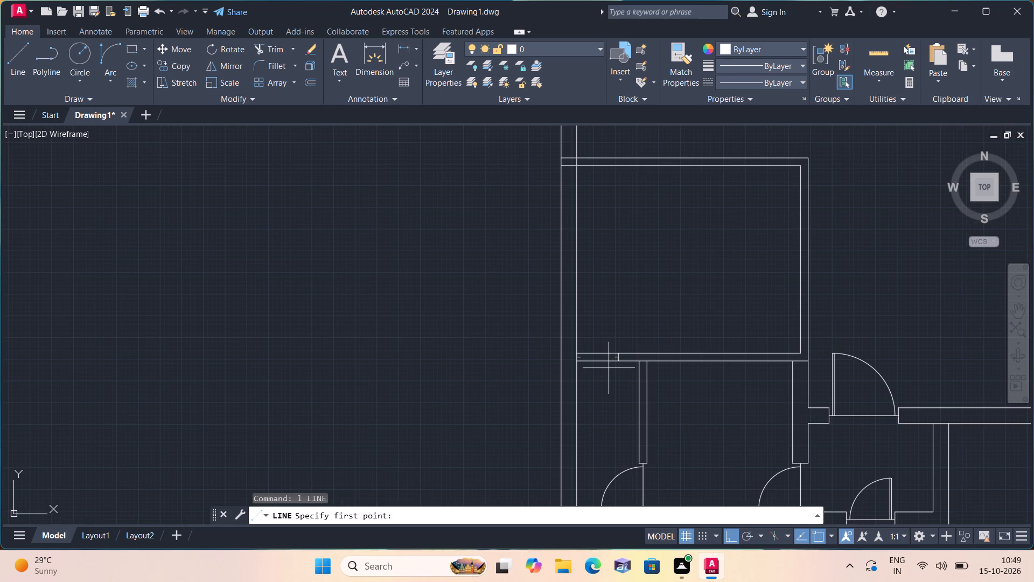
scroll(620, 375, up, 2)
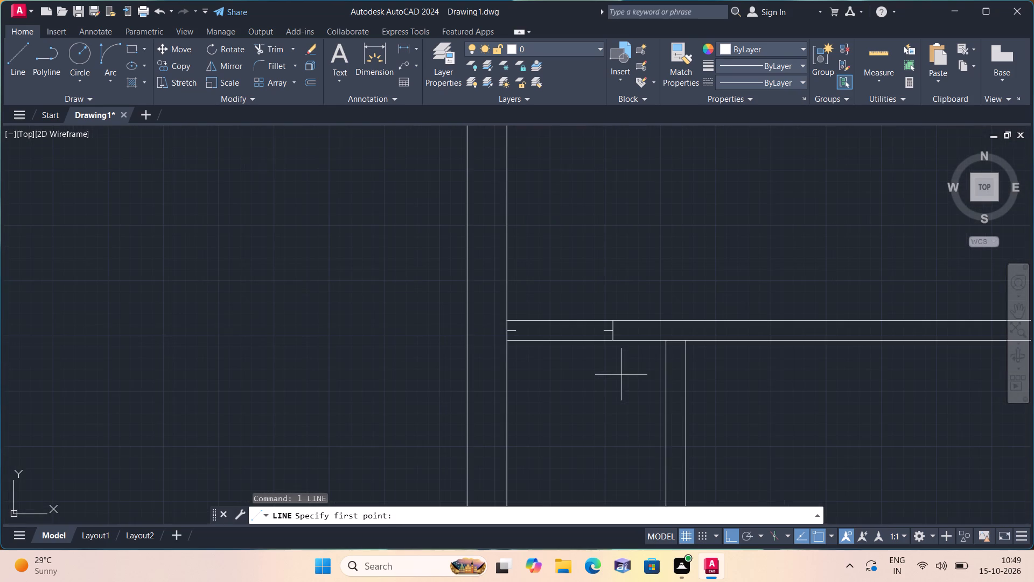
click(601, 331)
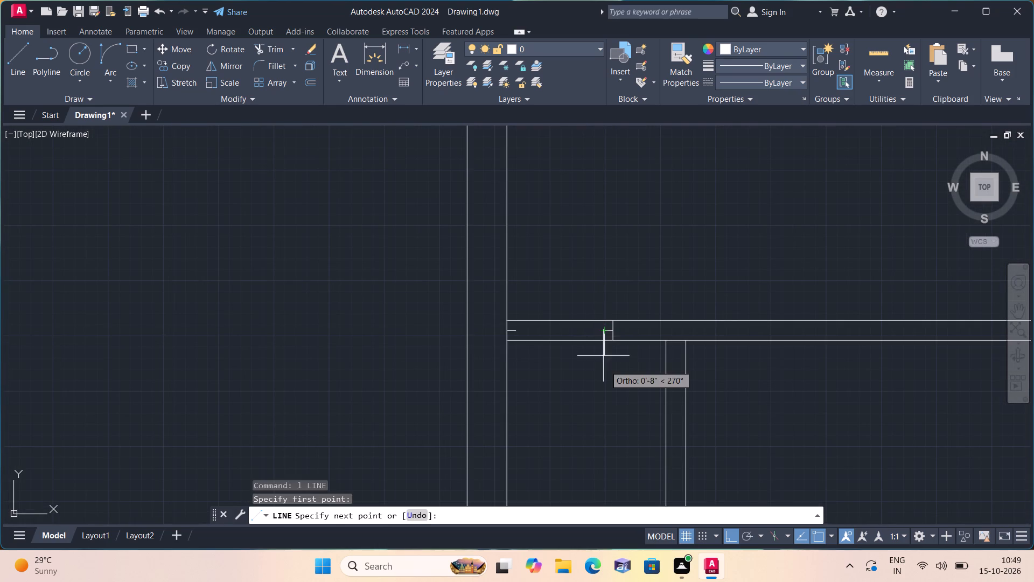
text(1'8")
key(space)
key(Escape)
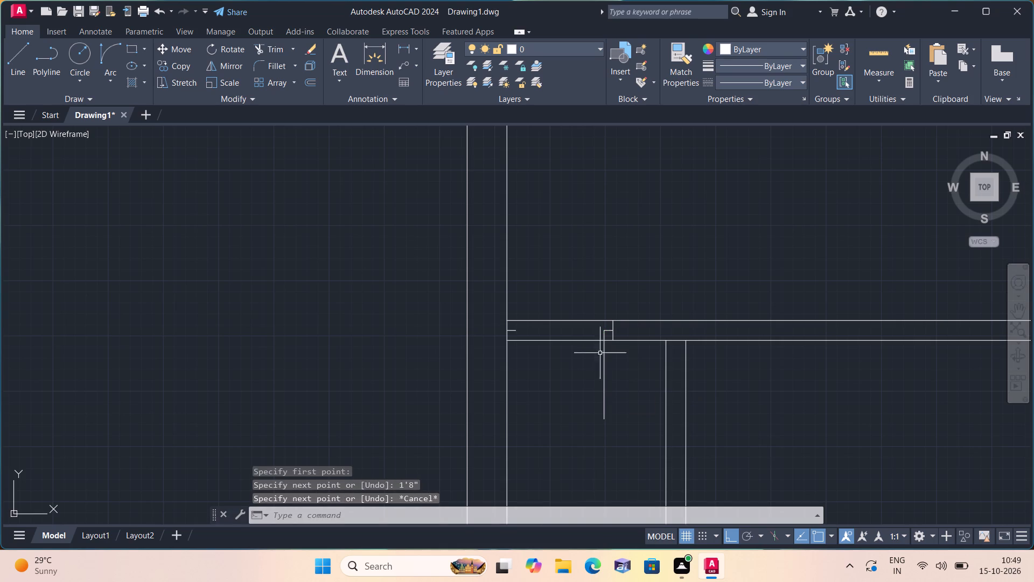
Trim both wall lines out of the door opening, including the short leftover piece between the door leaf and east jamb.
text(trim)
key(space)
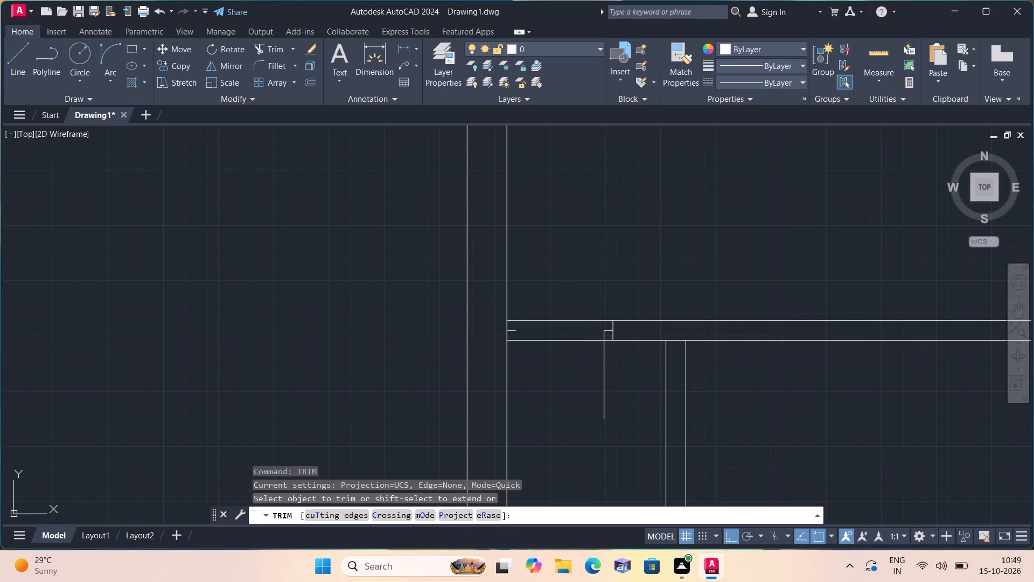
drag(564, 300, 567, 395)
key(space)
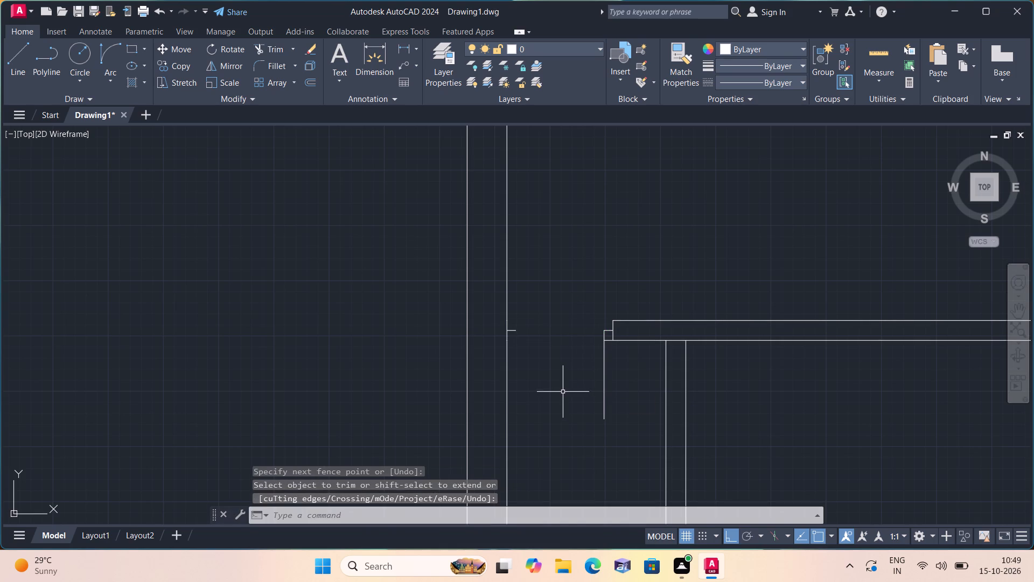
key(space)
scroll(583, 367, up, 2)
click(646, 299)
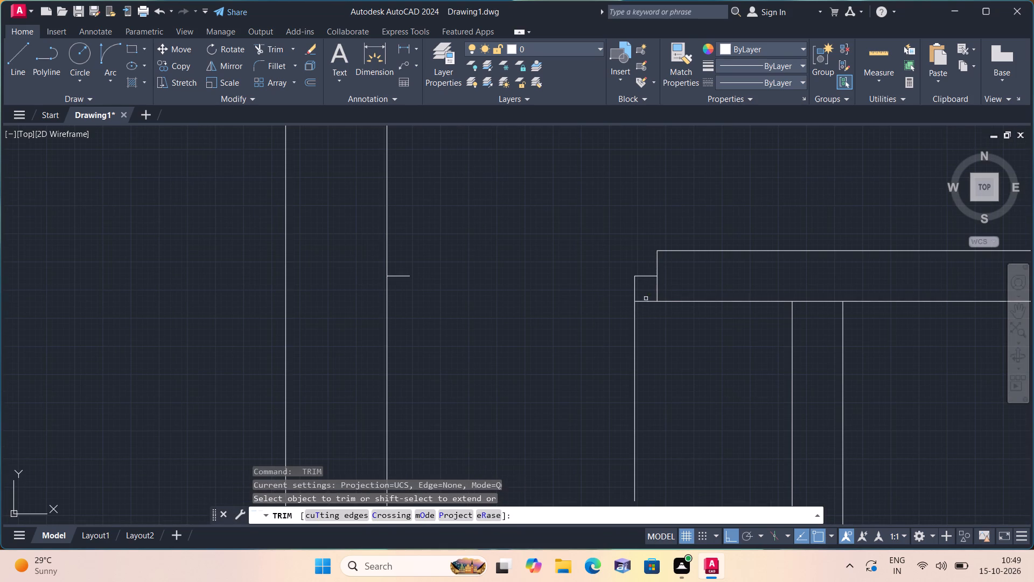
click(647, 313)
key(space)
Draw the door swing with a Start, End, Direction arc from the leaf's south end to the west stub's free end.
scroll(647, 313, down, 1)
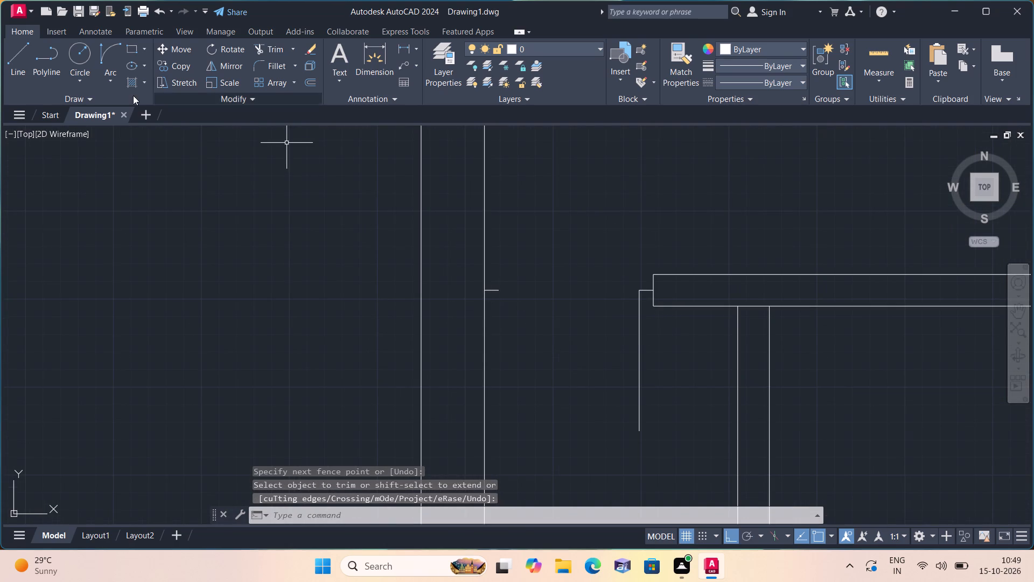
click(108, 82)
click(145, 244)
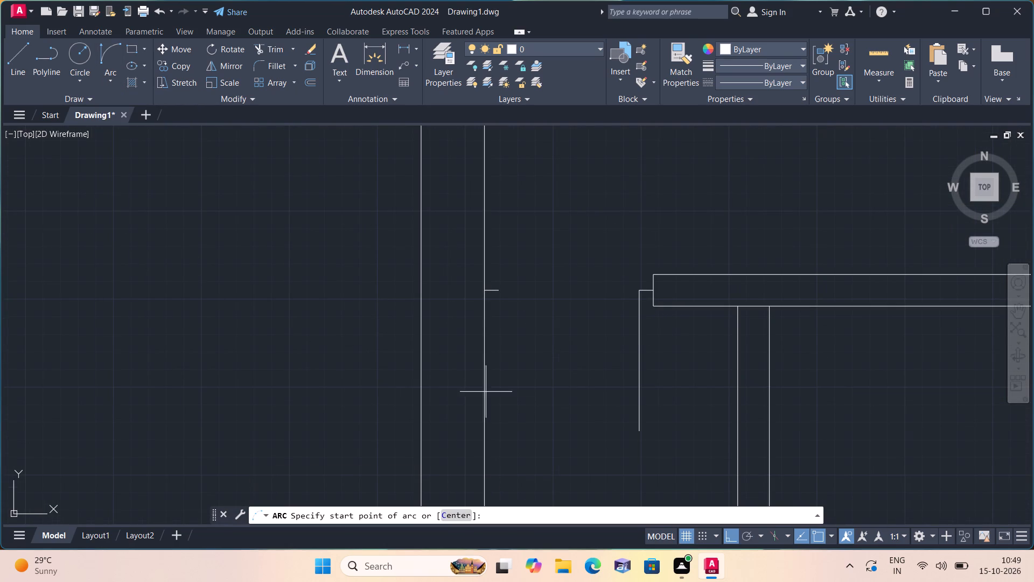
click(637, 432)
scroll(534, 328, up, 1)
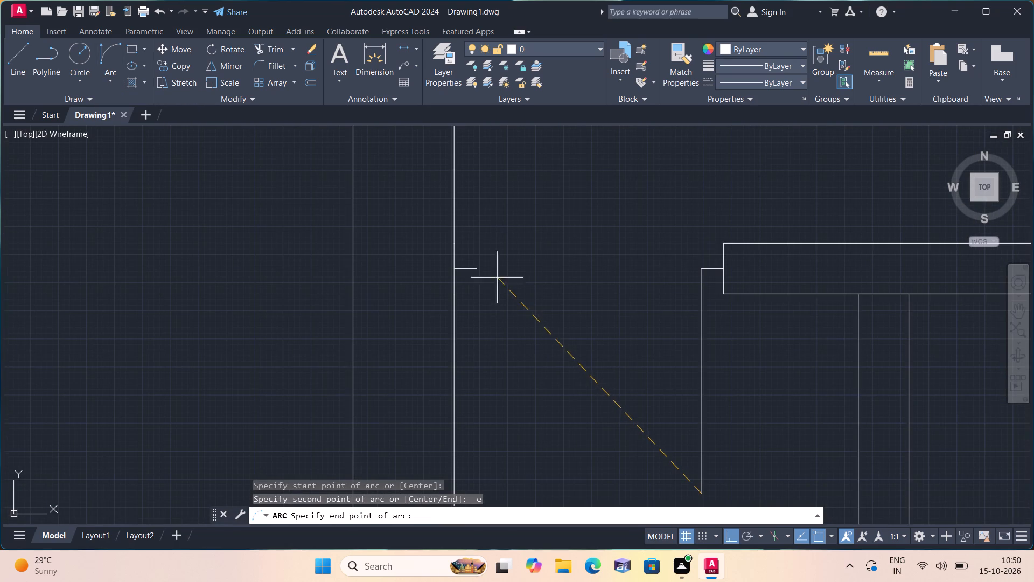
click(481, 268)
click(481, 393)
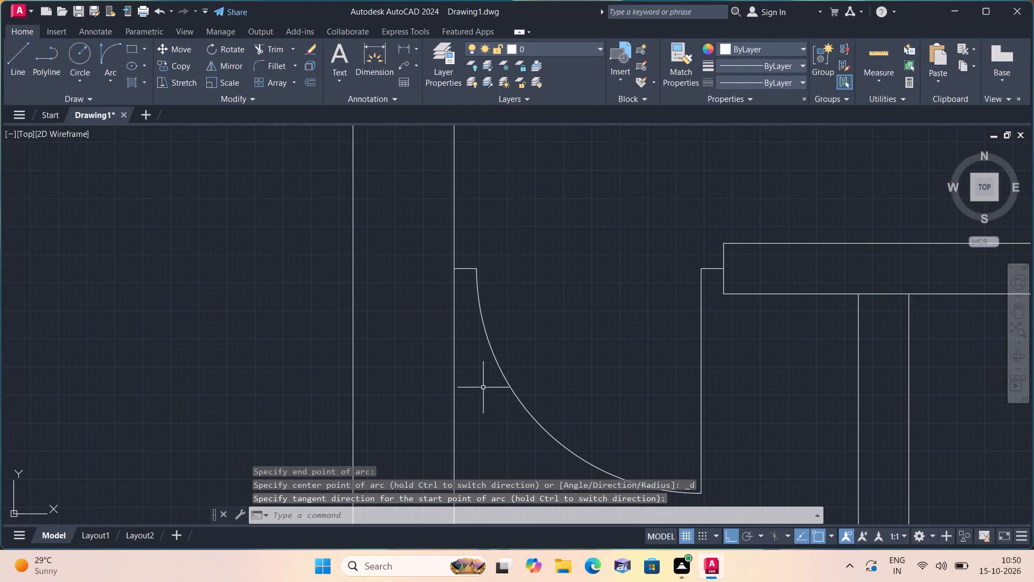
Draw a horizontal threshold line across the opening from the arc's upper end to the door leaf's hinge end.
key(l)
key(space)
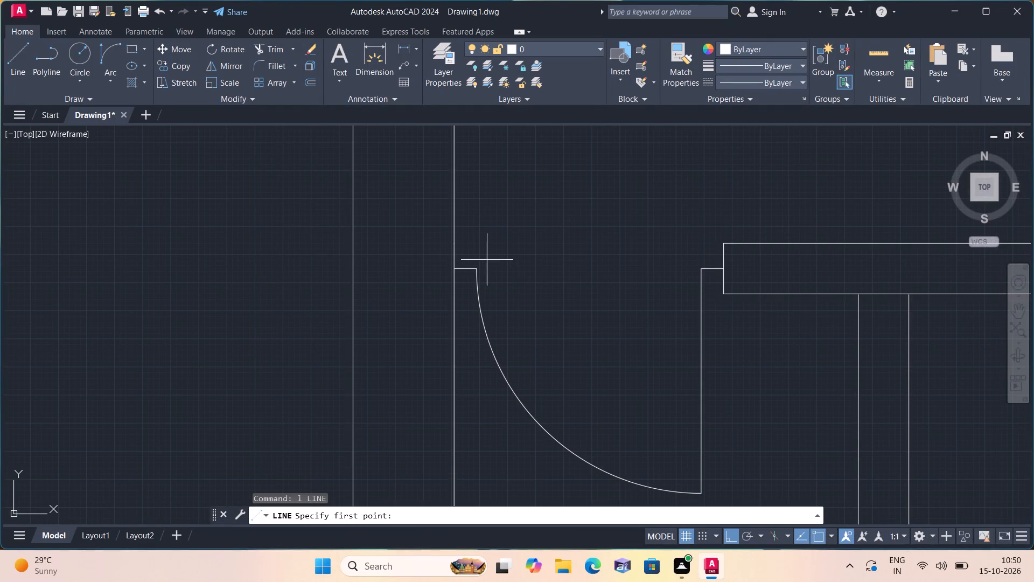
click(478, 272)
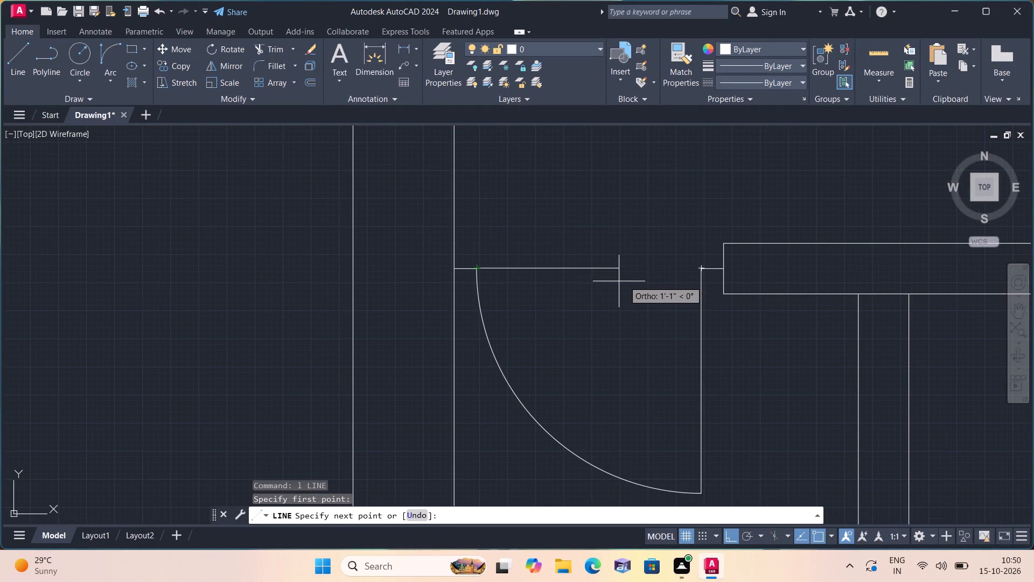
click(705, 271)
key(space)
Offset the door leaf line 1" westward to give the leaf its thickness.
text(offset 1')
key(BackSpace)
key(BackSpace)
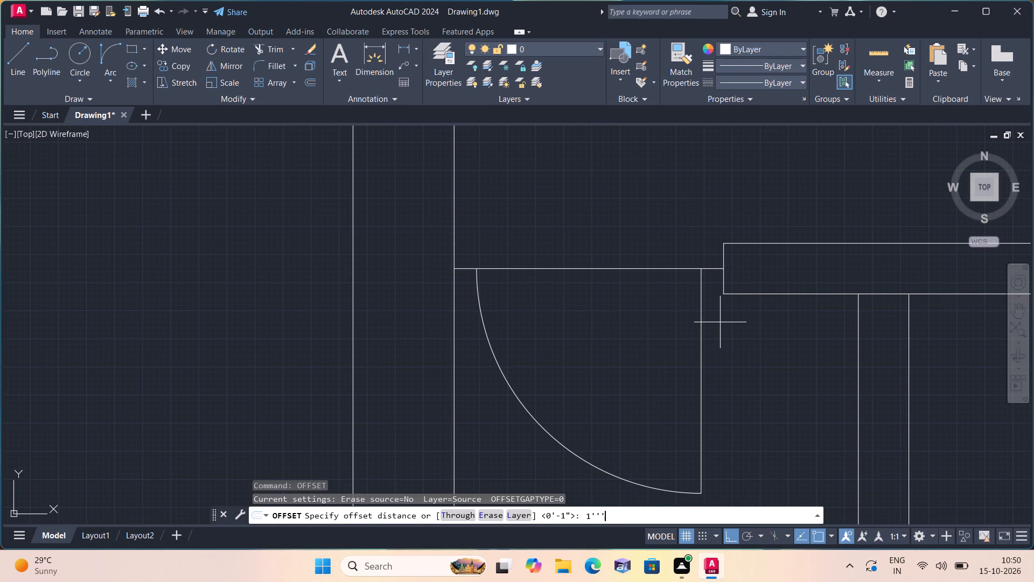
key(BackSpace)
key(BackSpace)
key(BackSpace)
text(")
key(space)
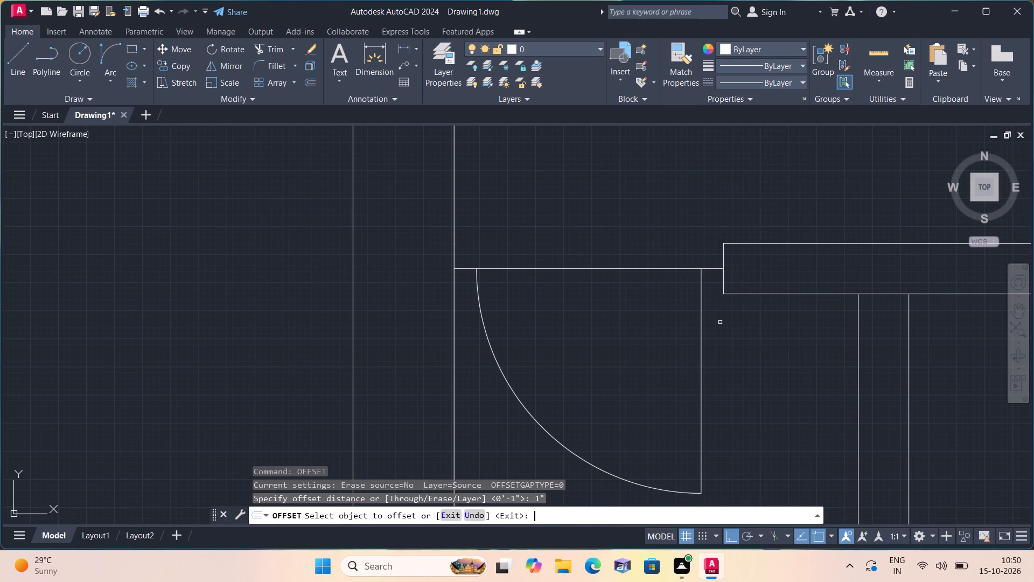
click(702, 333)
click(649, 339)
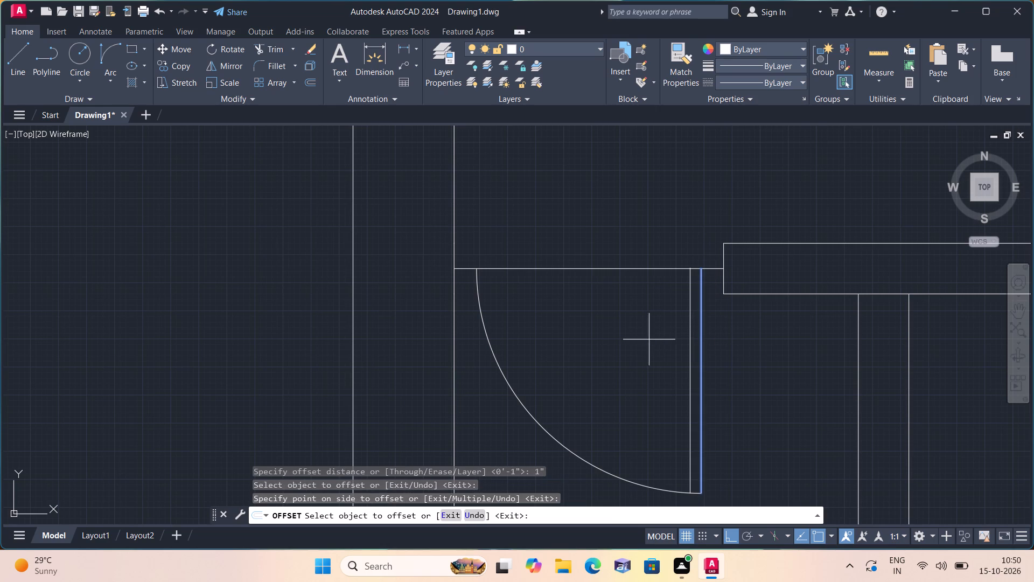
key(space)
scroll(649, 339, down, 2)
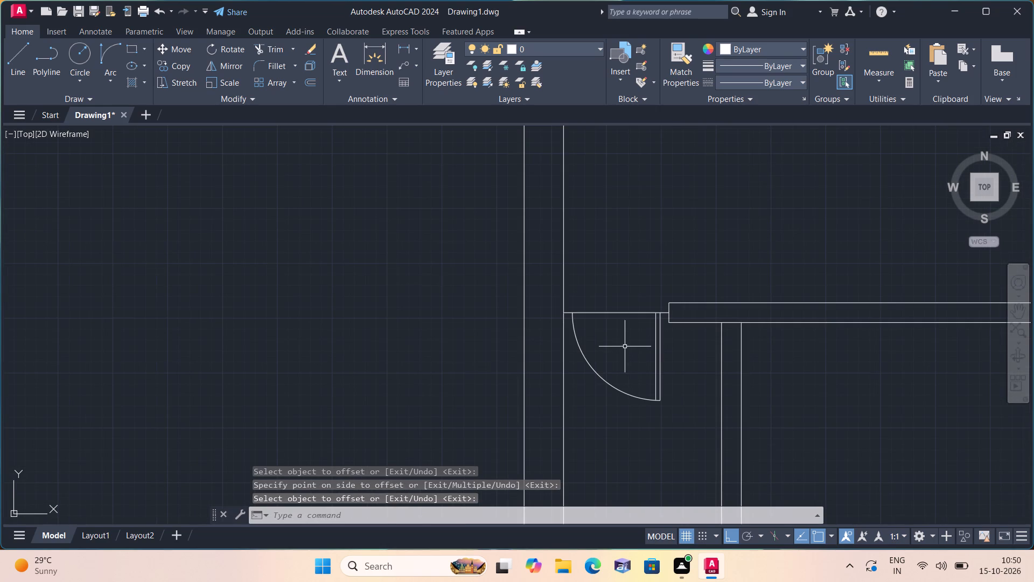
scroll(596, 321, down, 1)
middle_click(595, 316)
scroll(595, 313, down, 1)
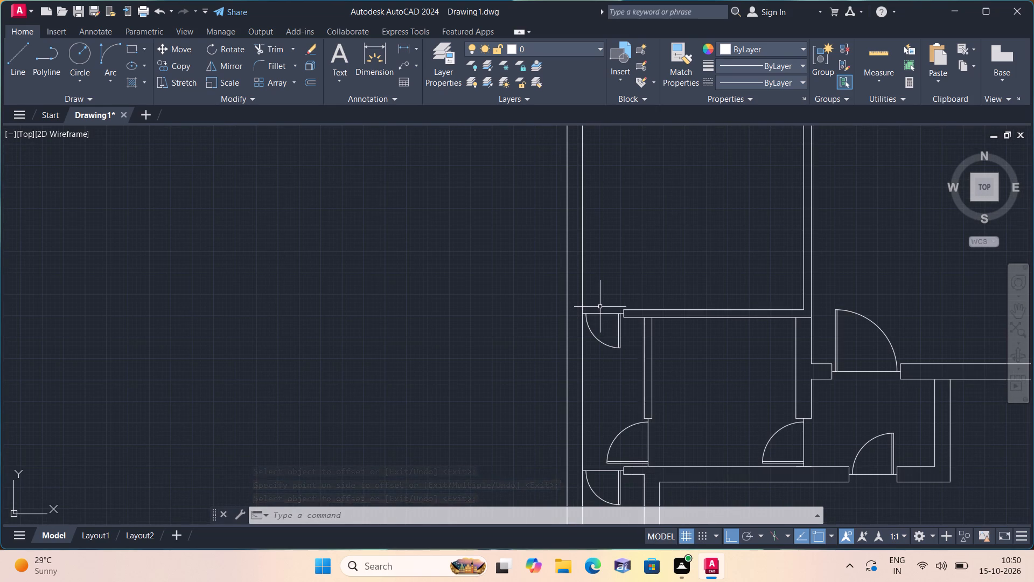
Trim the horizontal wall's lower line between the two partition faces, at the T-junction just east of the northern small door.
text(trim)
key(space)
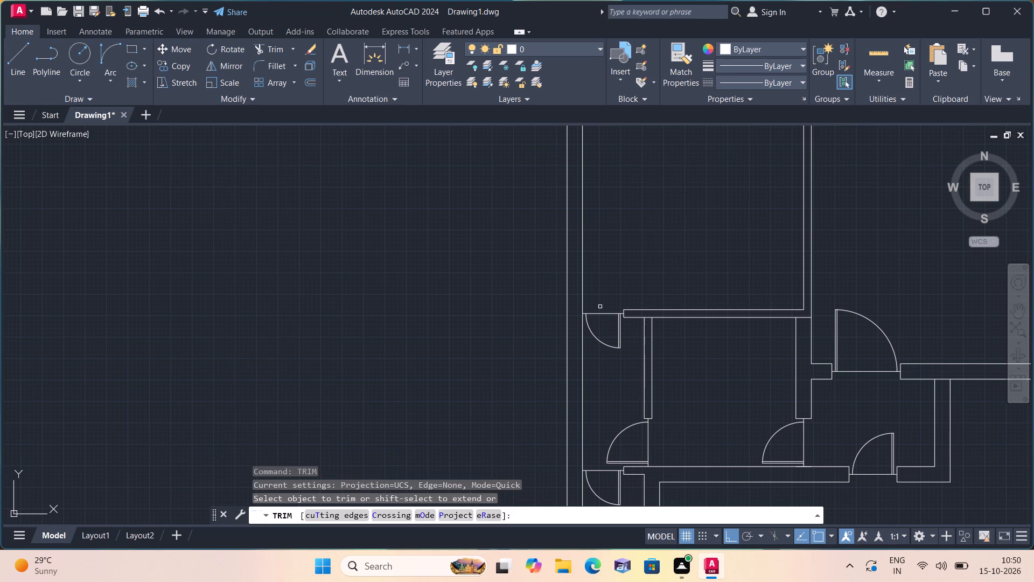
scroll(646, 316, up, 1)
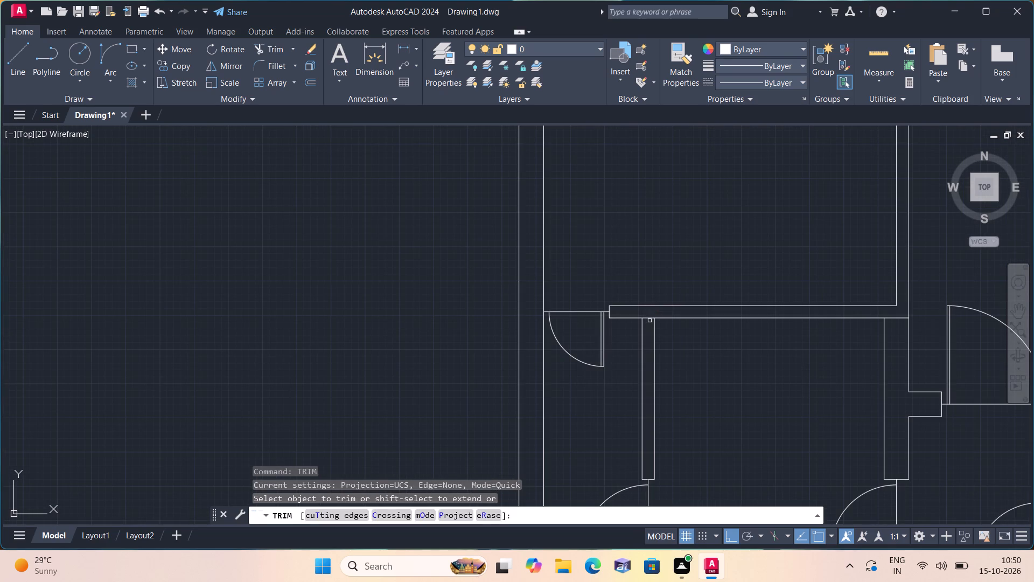
click(648, 320)
scroll(649, 333, down, 1)
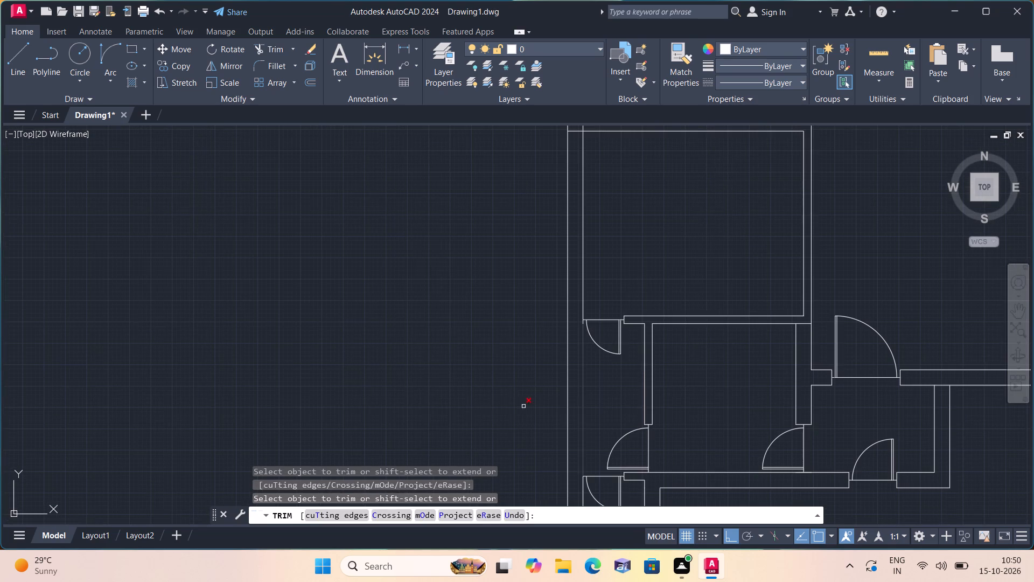
scroll(400, 391, down, 1)
middle_drag(353, 355, 325, 330)
scroll(324, 329, down, 1)
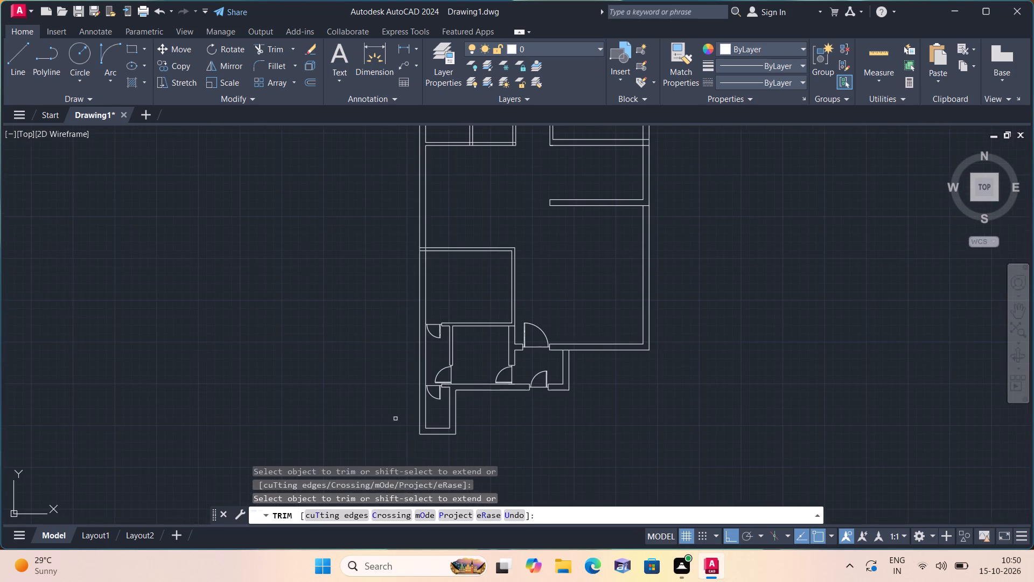
scroll(395, 419, up, 1)
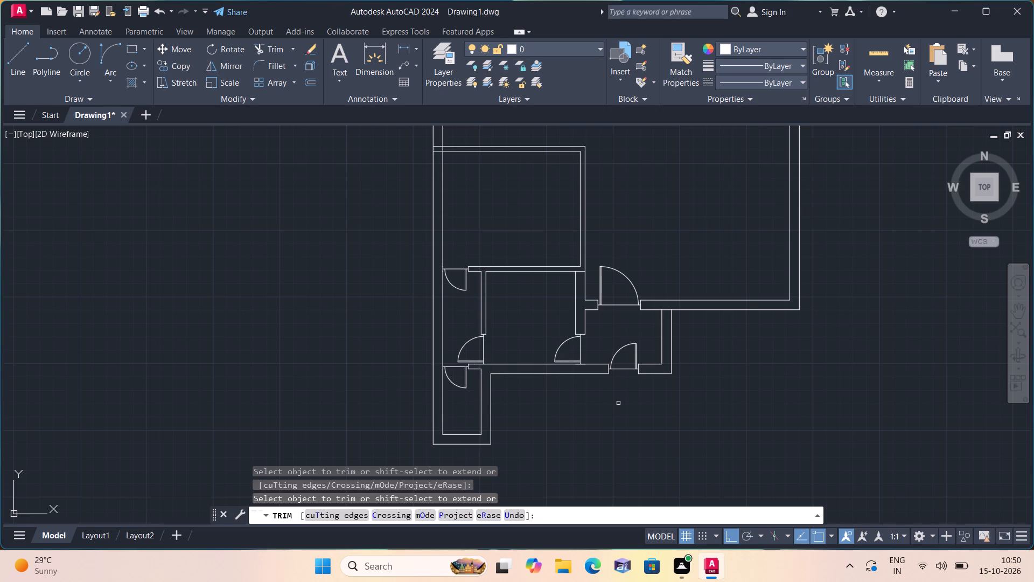
middle_drag(623, 407, 609, 433)
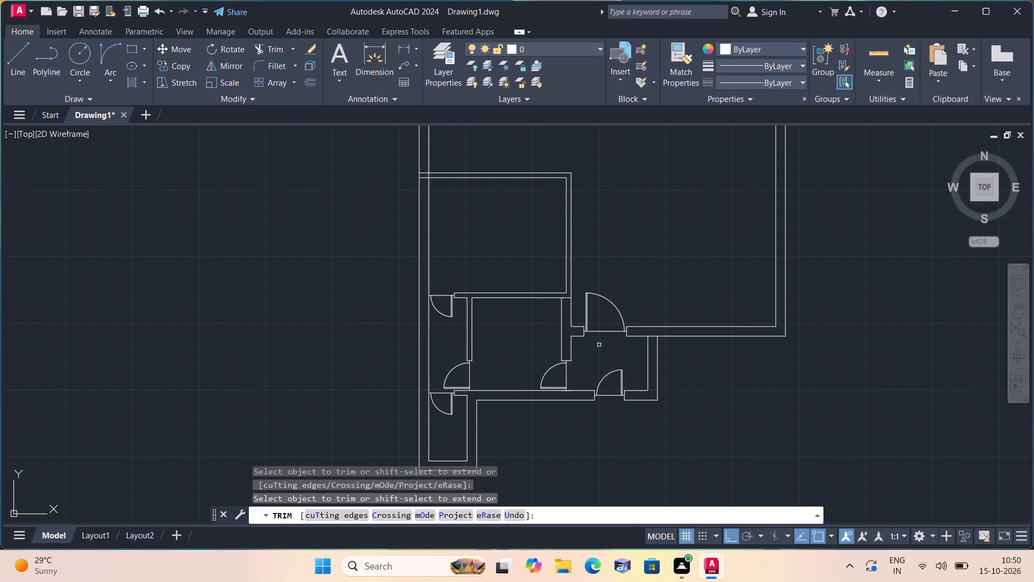
scroll(599, 345, up, 1)
scroll(597, 348, down, 1)
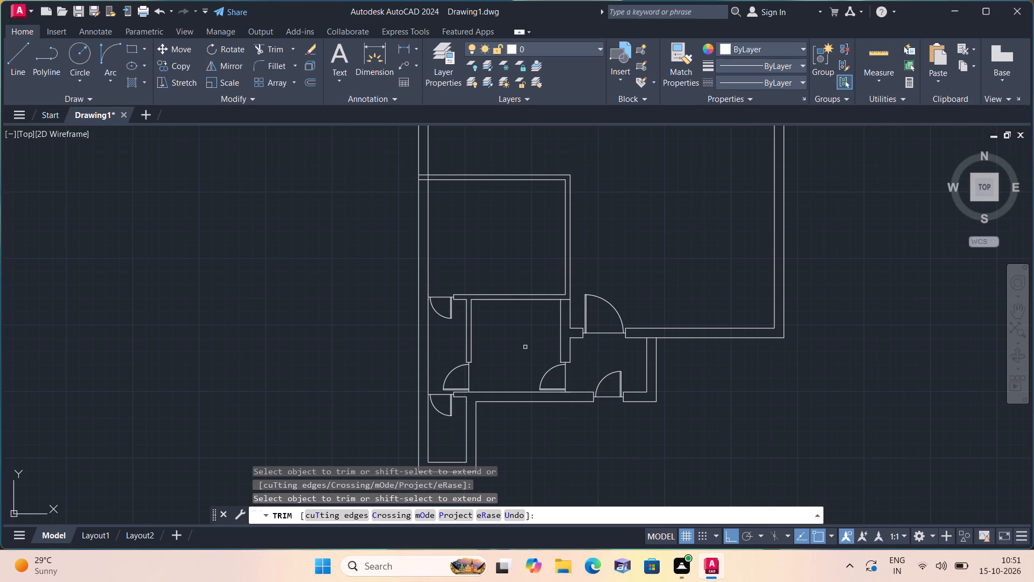
key(Escape)
Mirror the southwest small room's door leaf and swing arc about a vertical line west of the house, erasing the source objects.
scroll(443, 406, up, 3)
click(472, 424)
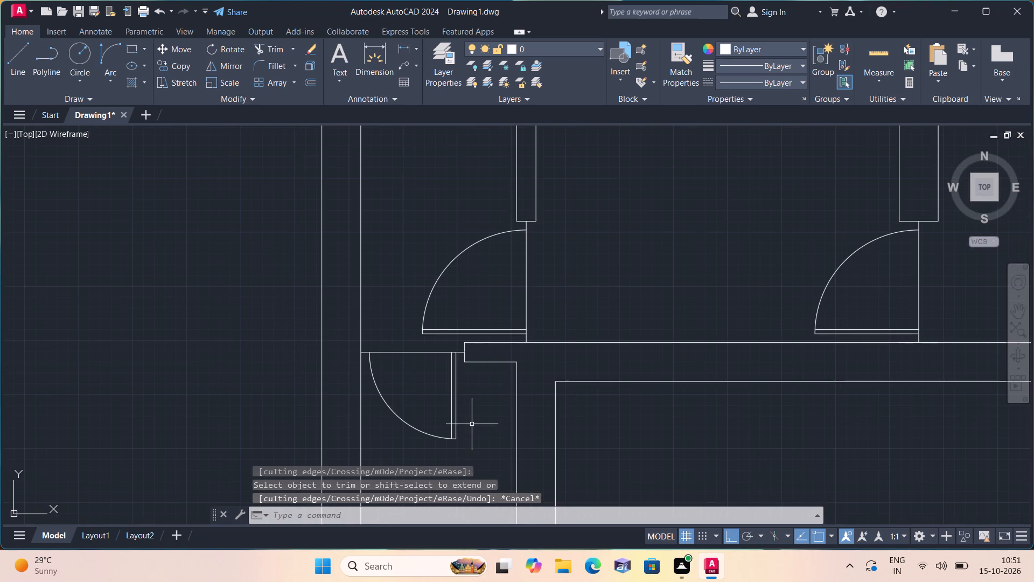
click(390, 401)
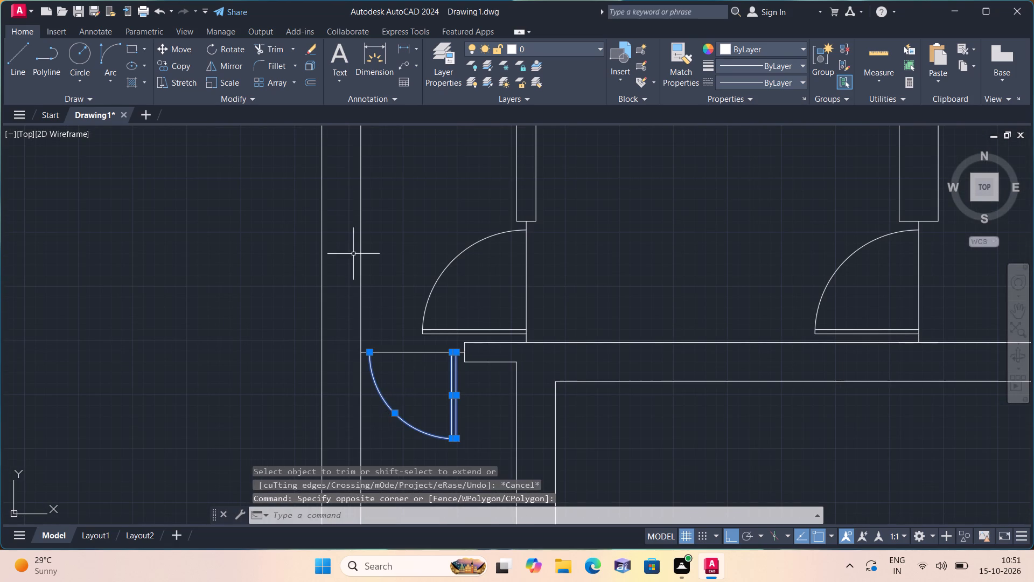
click(227, 67)
click(268, 401)
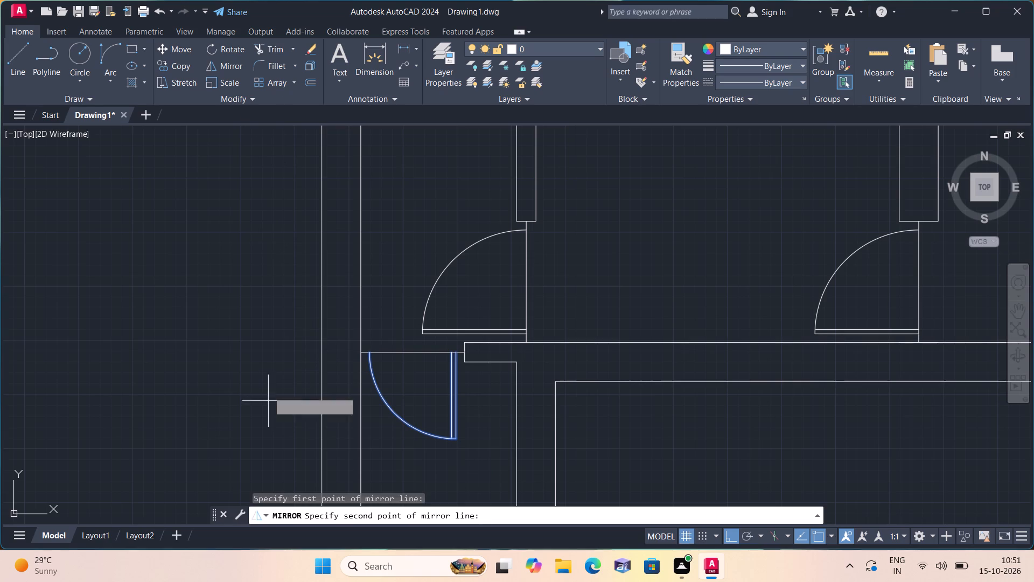
click(274, 303)
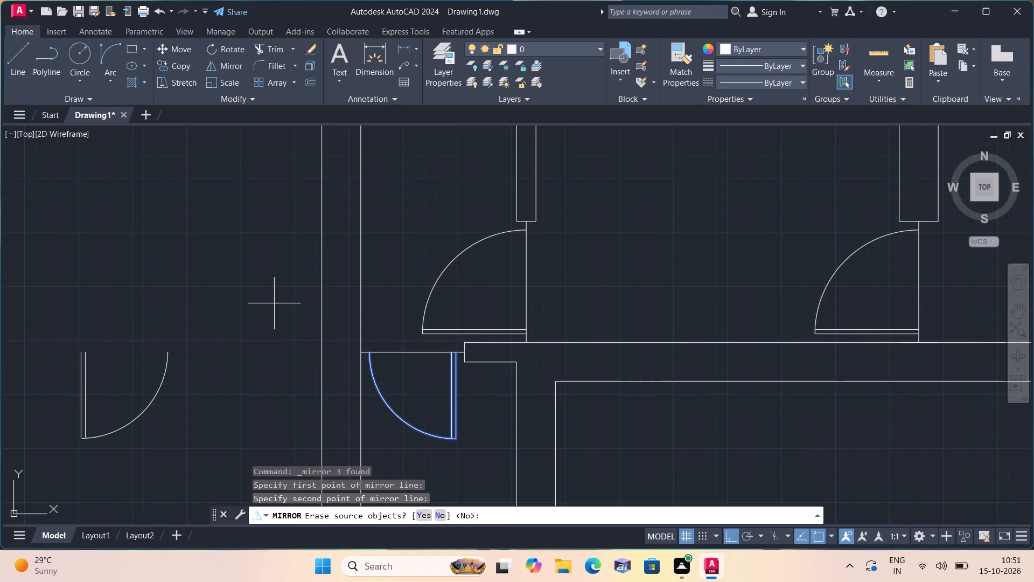
text(y)
key(space)
Move the mirrored door from its leaf's upper outer corner to the west end of the opening, so it hinges beside the exterior wall.
click(224, 403)
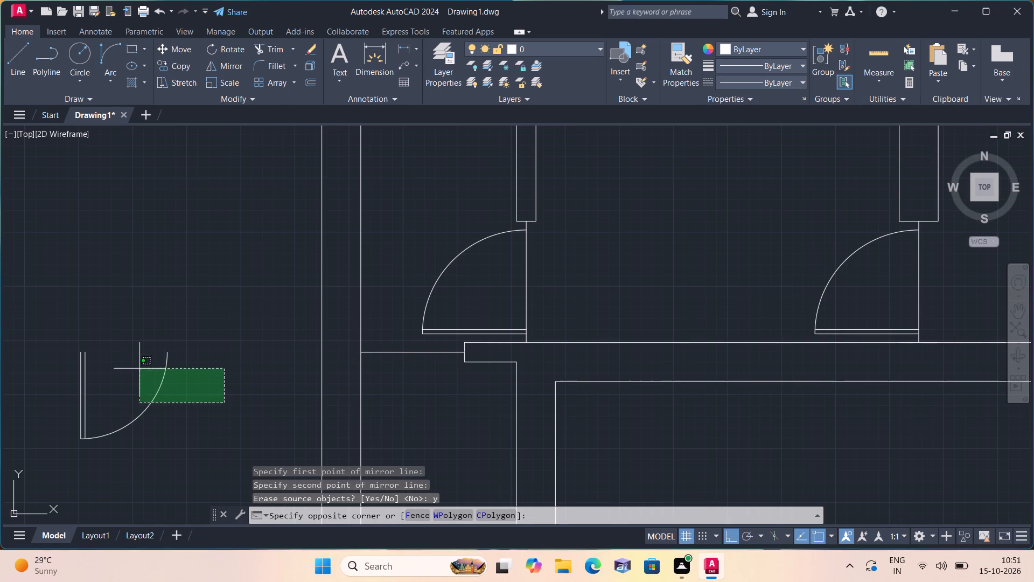
click(55, 315)
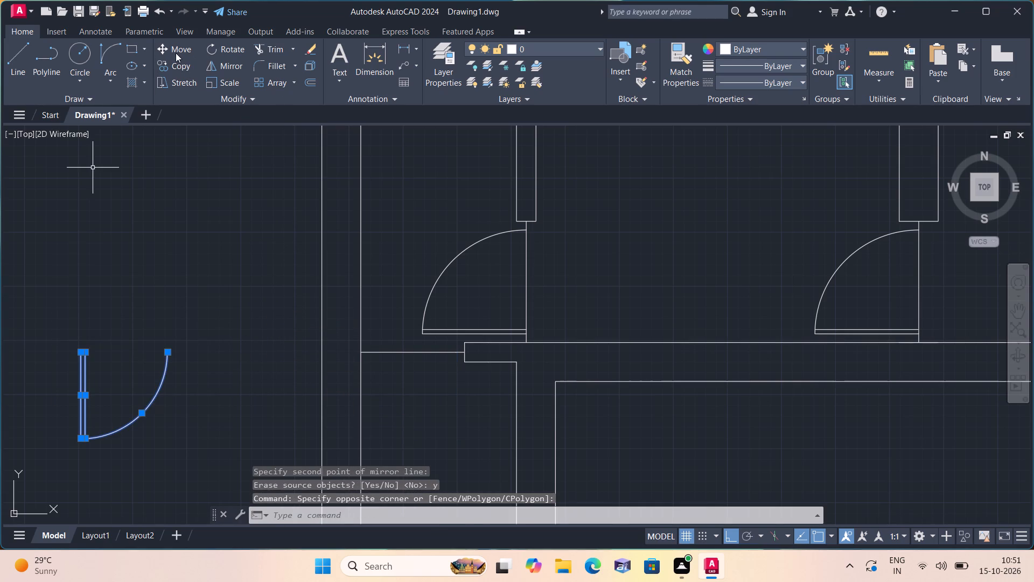
click(173, 50)
scroll(62, 363, up, 2)
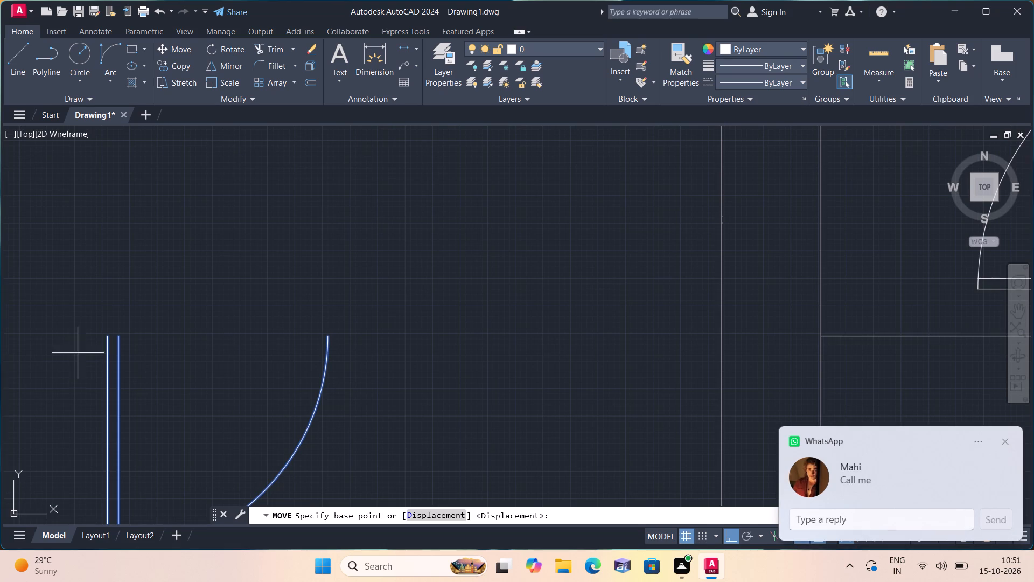
scroll(96, 341, up, 1)
click(113, 333)
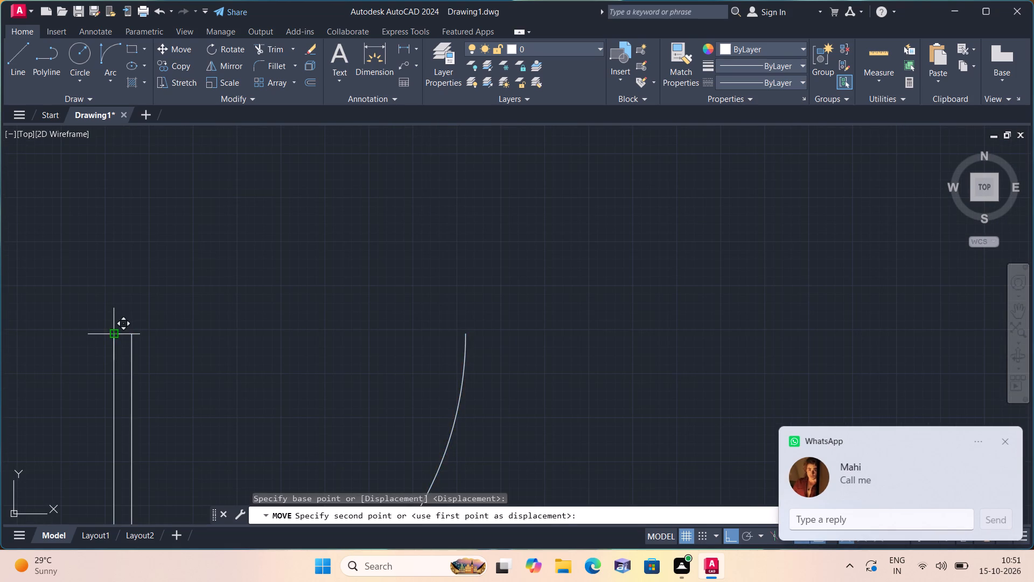
scroll(116, 333, down, 3)
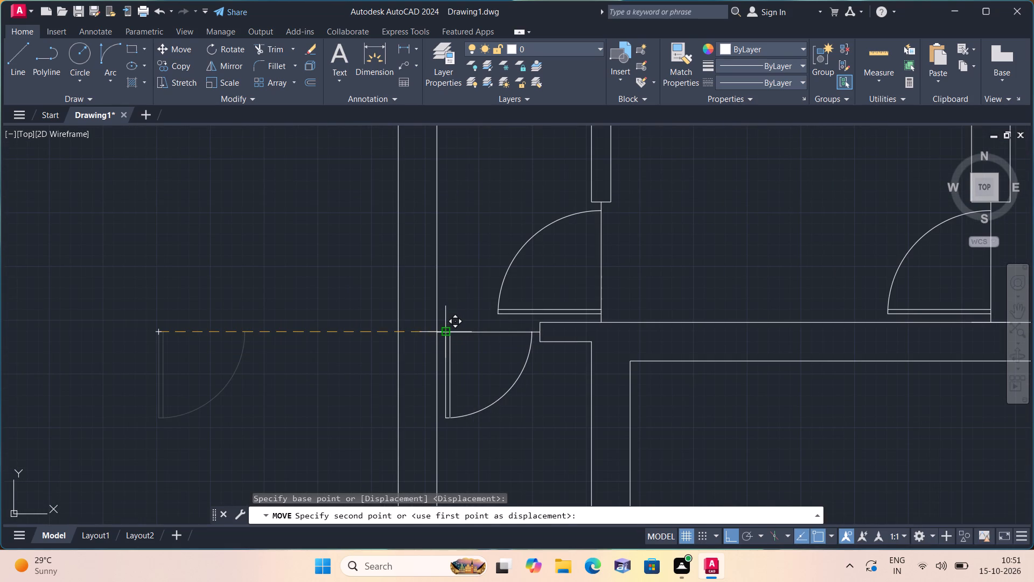
click(449, 330)
scroll(479, 334, down, 1)
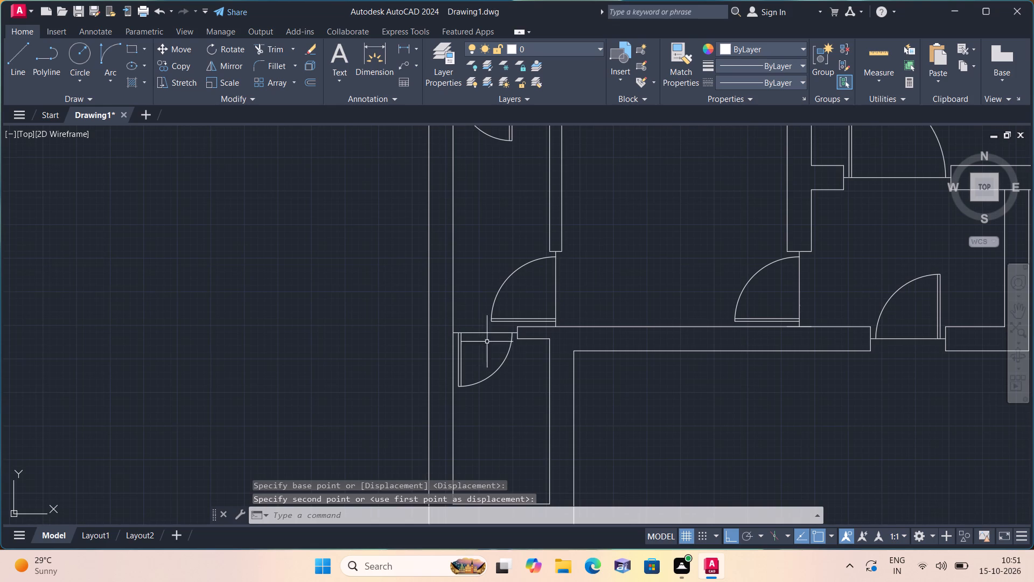
scroll(522, 373, down, 1)
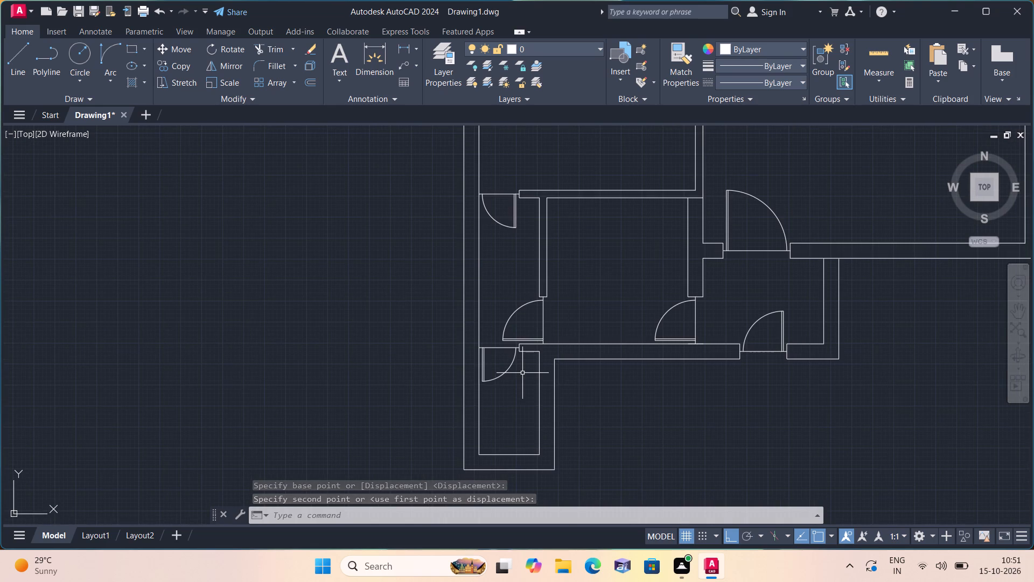
Inspect the floor plan from the southwest doors up to the northern rooms for remaining wall junctions and openings.
scroll(522, 373, up, 1)
scroll(522, 373, down, 1)
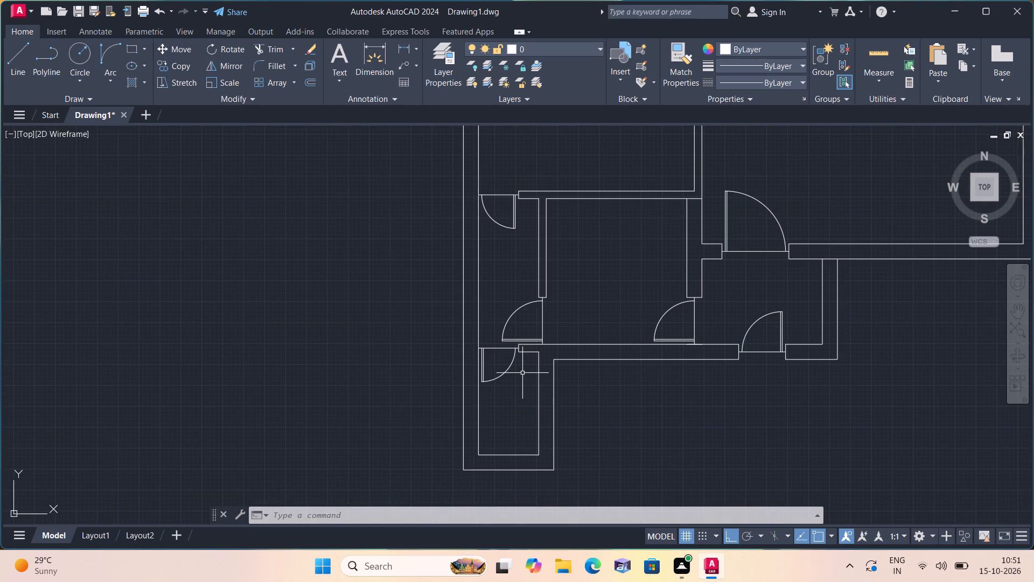
middle_drag(519, 371, 509, 366)
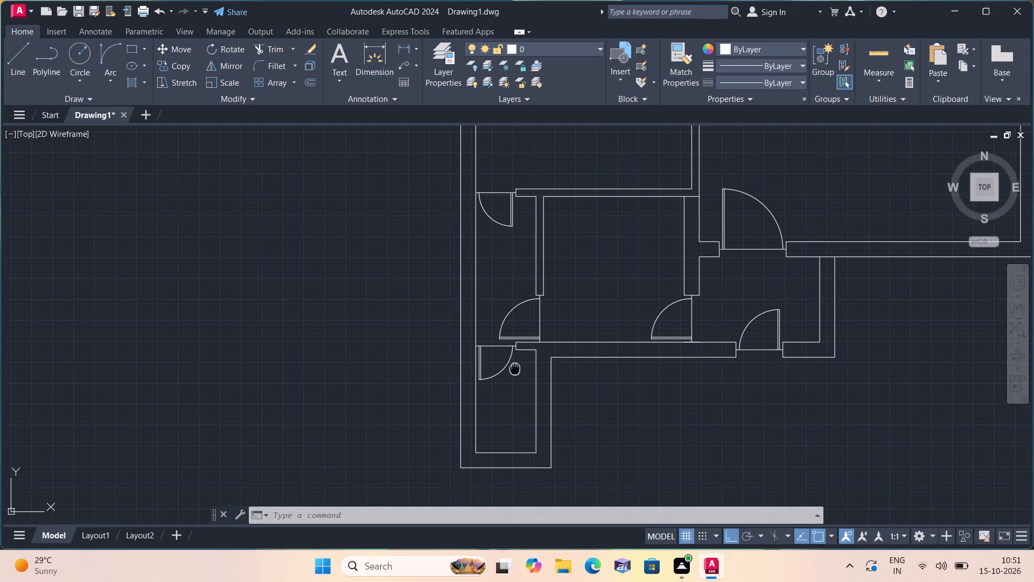
middle_drag(509, 366, 430, 398)
scroll(490, 386, down, 1)
middle_drag(490, 386, 403, 414)
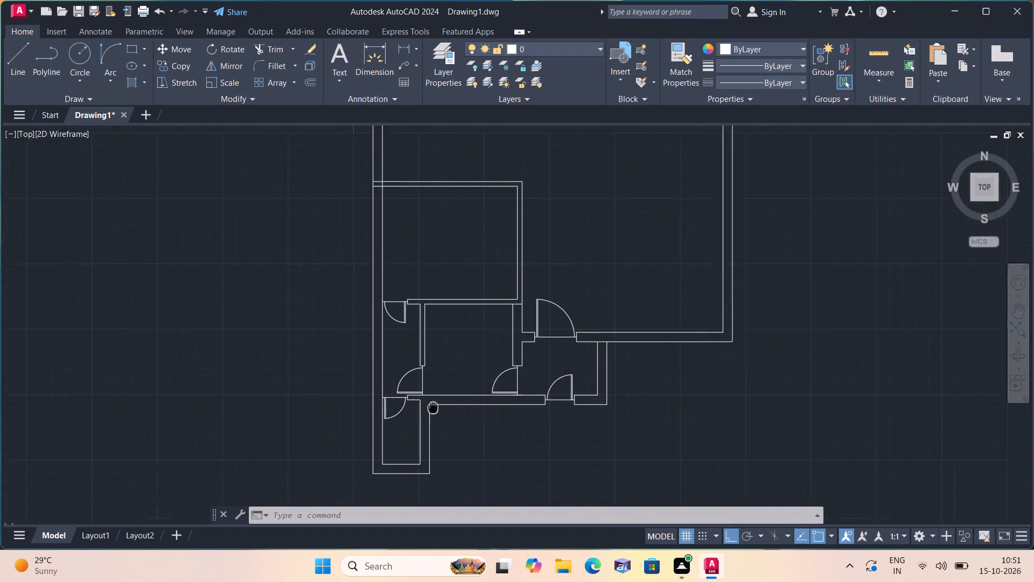
middle_drag(403, 414, 368, 427)
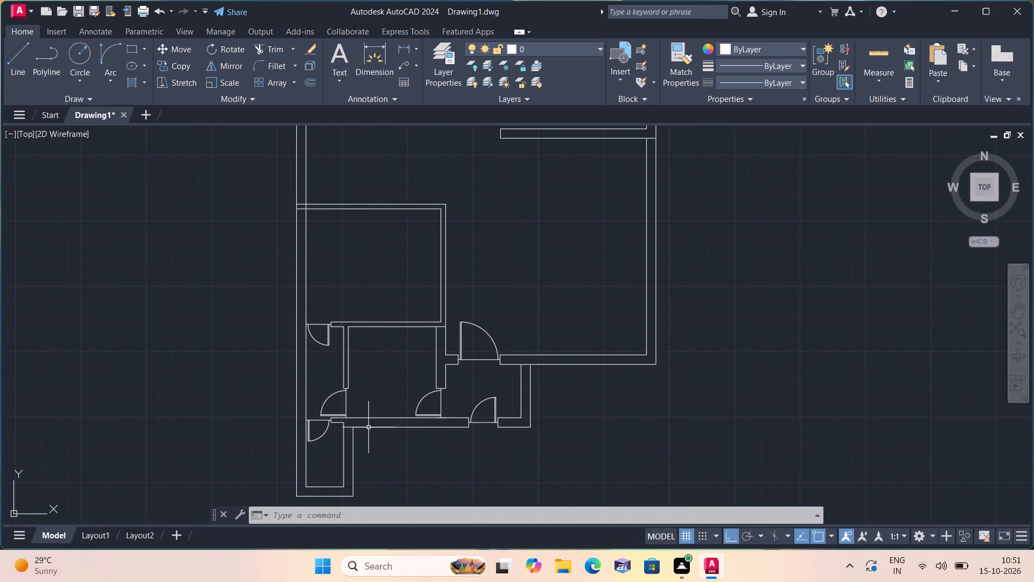
middle_drag(382, 379, 367, 410)
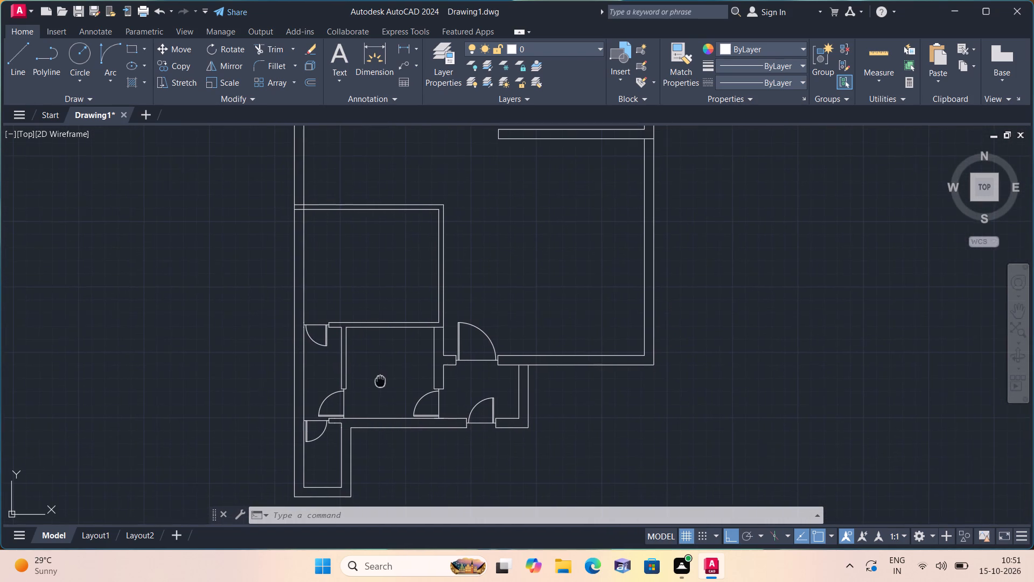
middle_drag(367, 410, 350, 450)
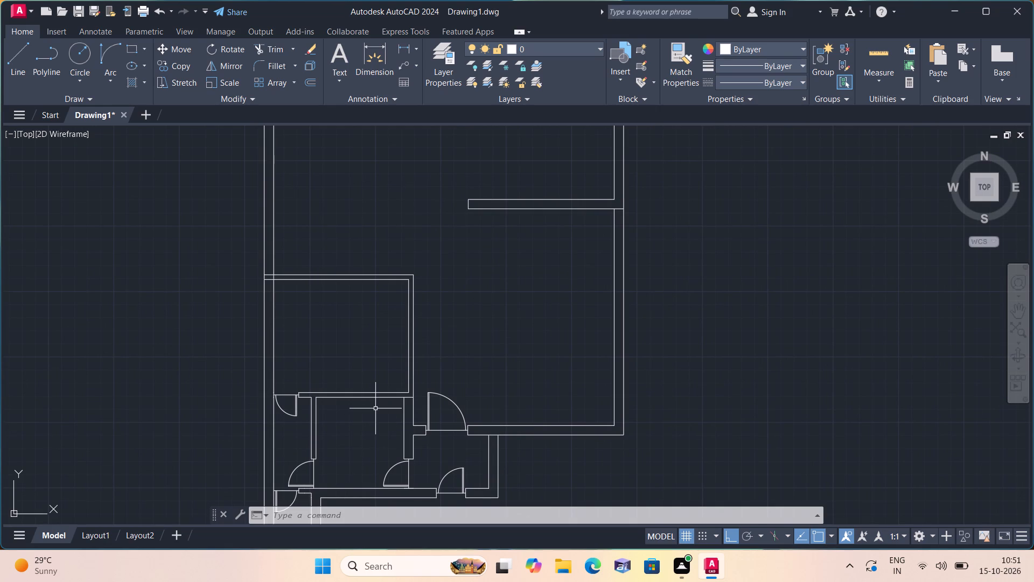
middle_drag(375, 408, 364, 490)
middle_drag(341, 368, 365, 417)
middle_drag(399, 389, 386, 463)
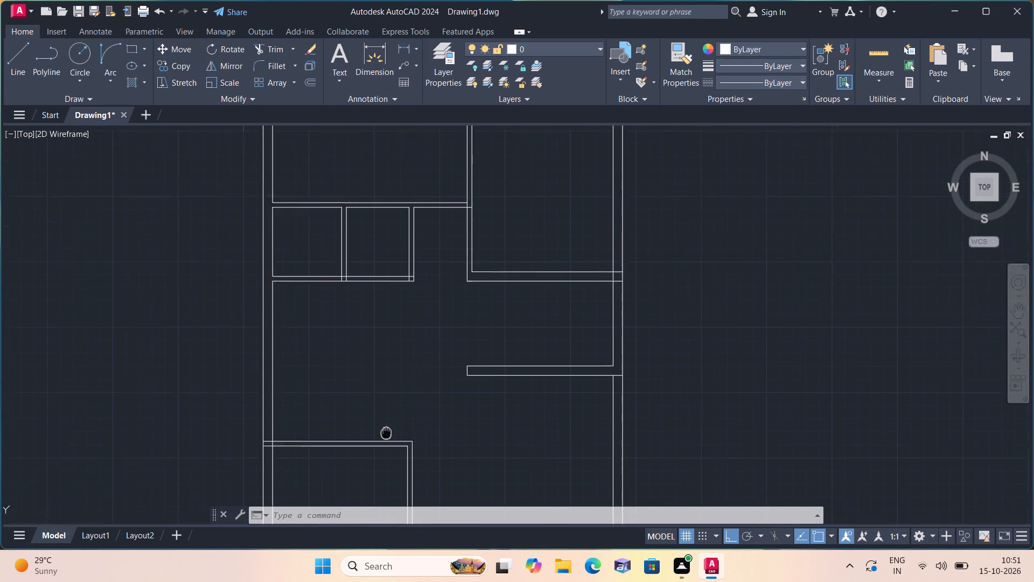
middle_drag(386, 463, 387, 470)
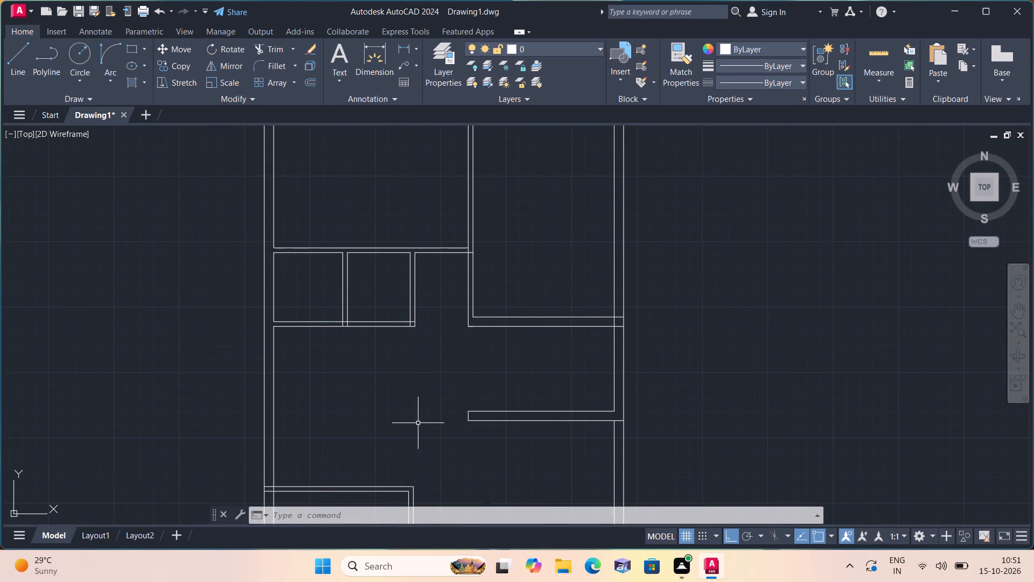
scroll(418, 423, down, 1)
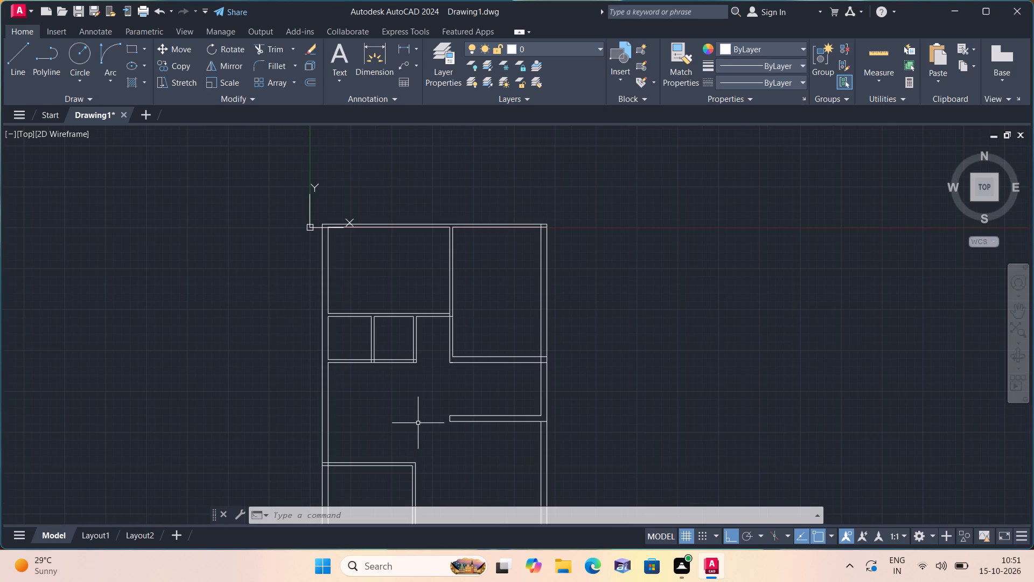
middle_drag(417, 422, 427, 377)
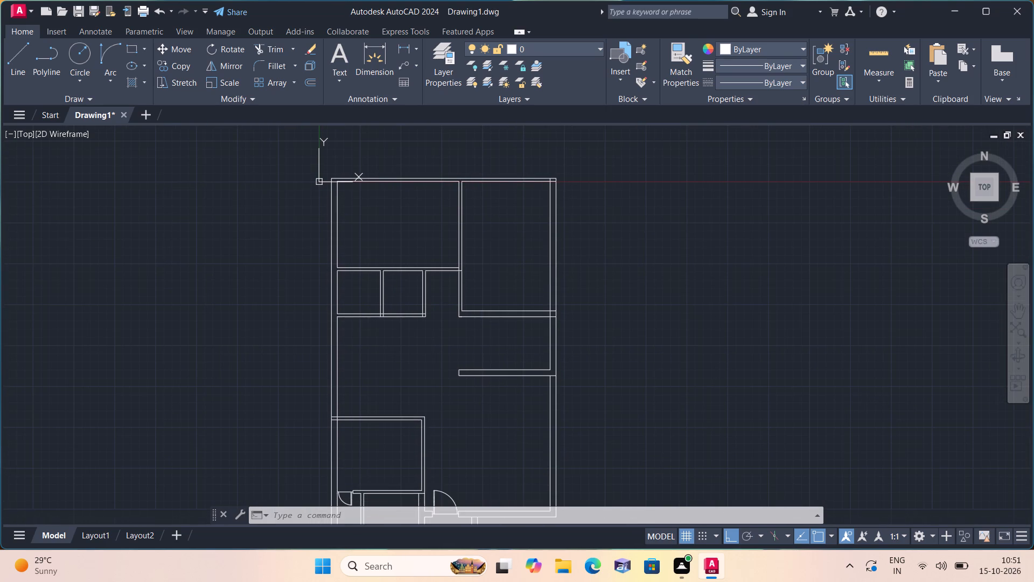
middle_drag(431, 363, 429, 388)
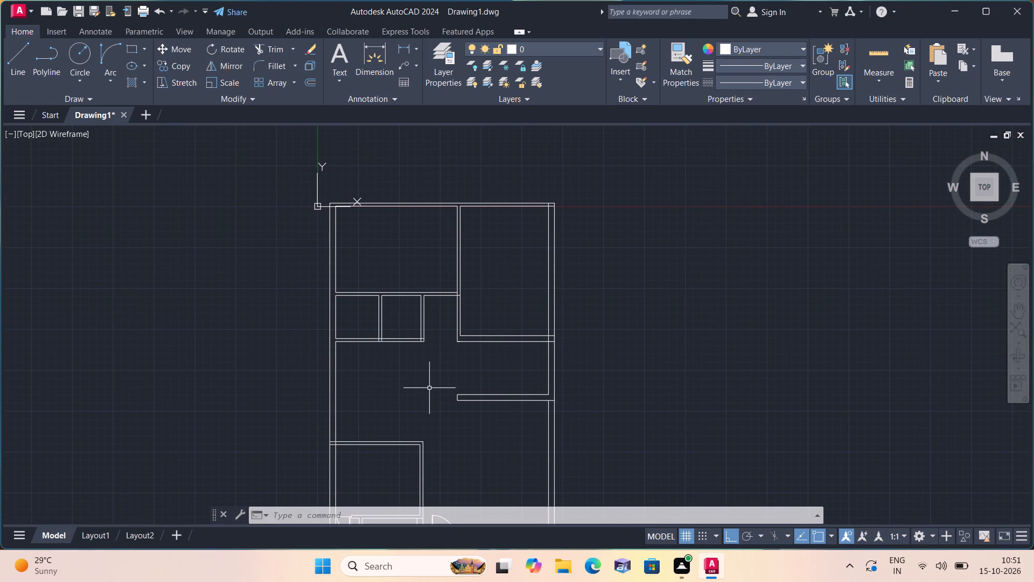
Trim the inner east wall line and the crossing horizontal line where the northeast room's south wall meets the east exterior wall.
text(trim)
key(space)
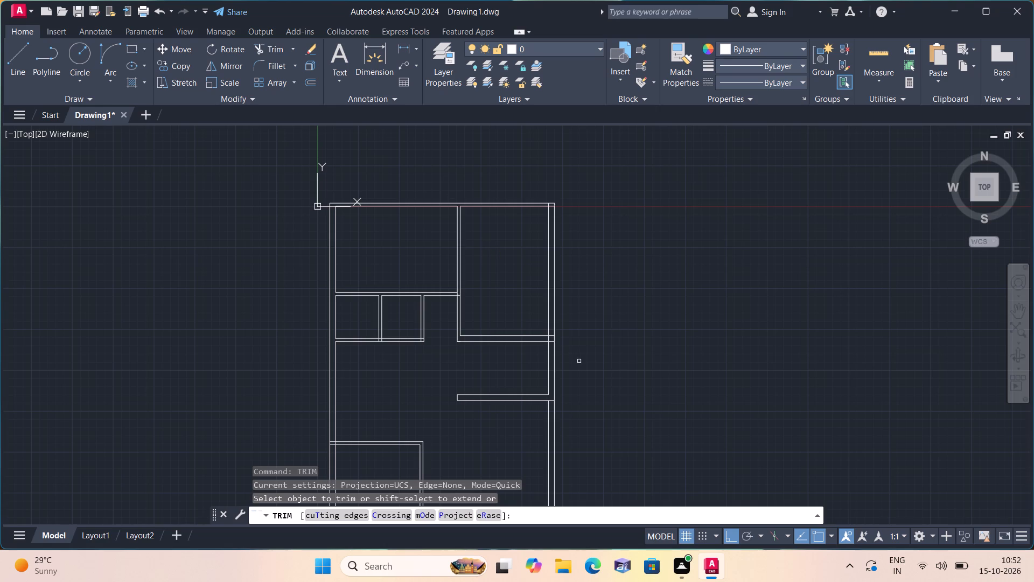
scroll(561, 350, up, 2)
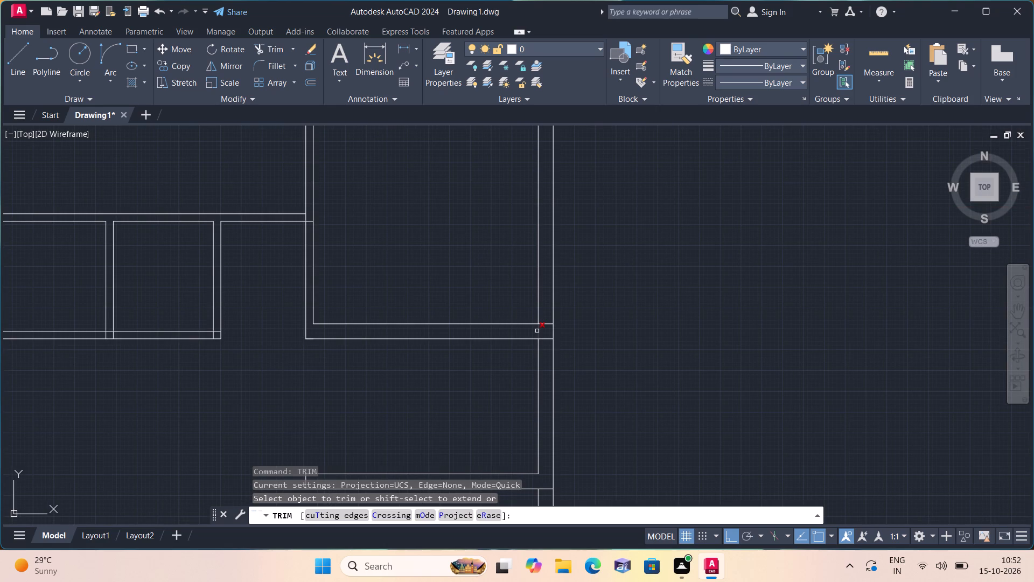
click(537, 331)
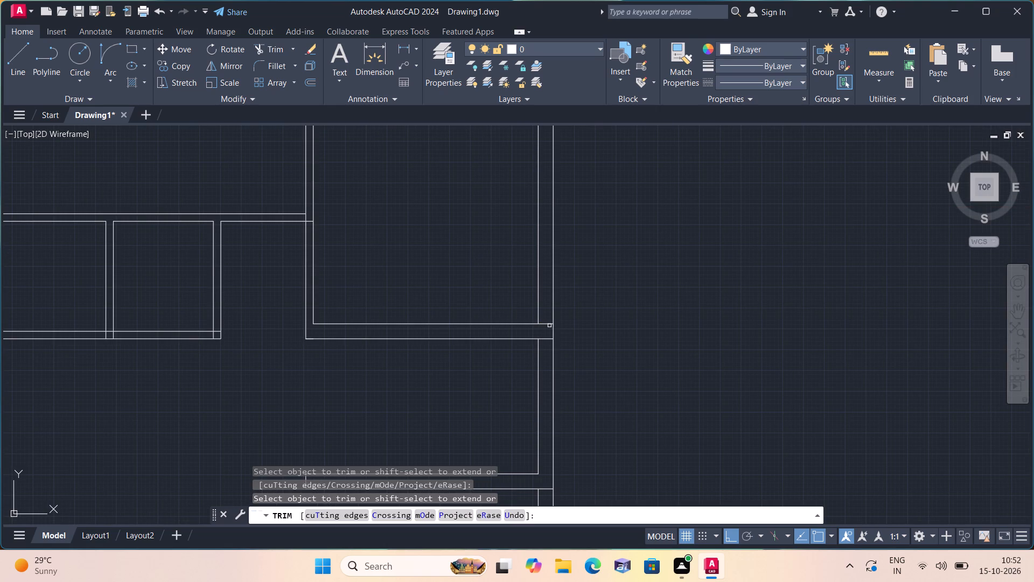
click(548, 324)
scroll(572, 315, down, 1)
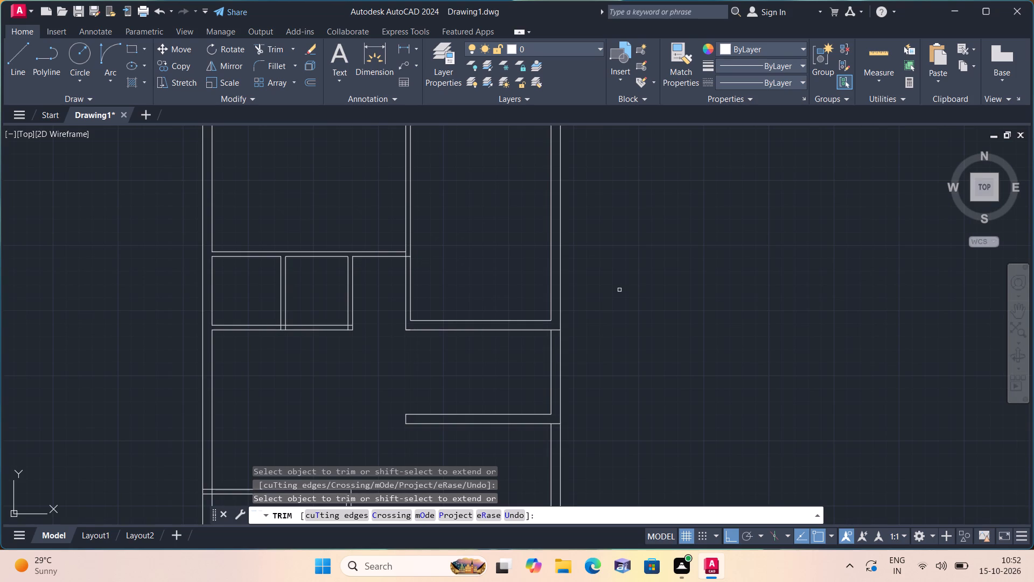
scroll(619, 289, down, 1)
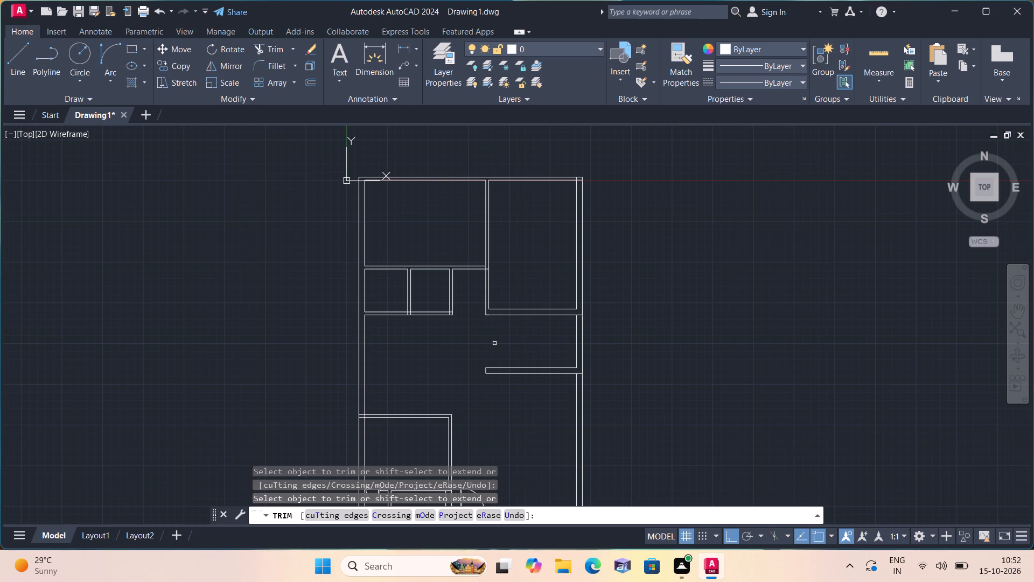
key(space)
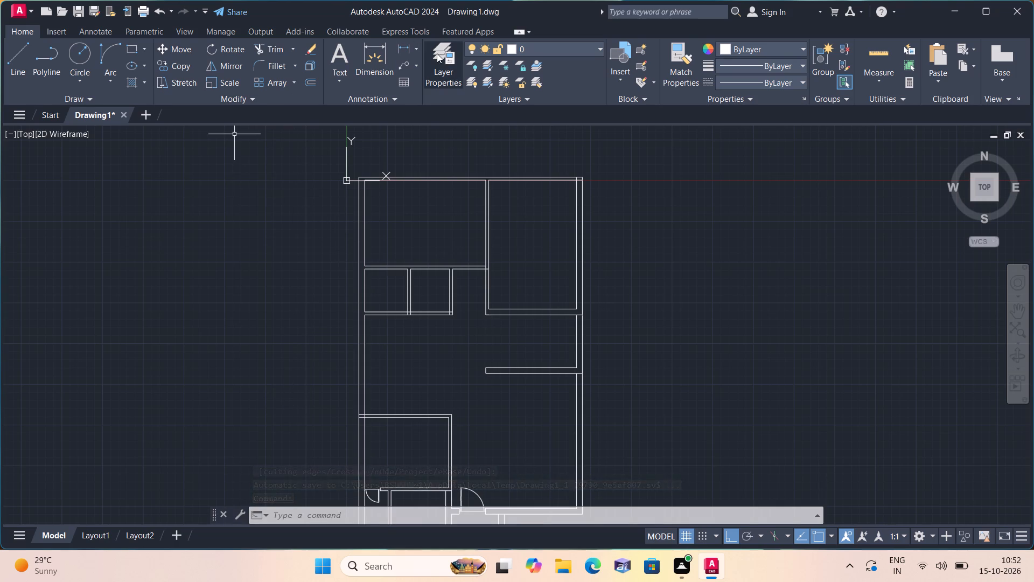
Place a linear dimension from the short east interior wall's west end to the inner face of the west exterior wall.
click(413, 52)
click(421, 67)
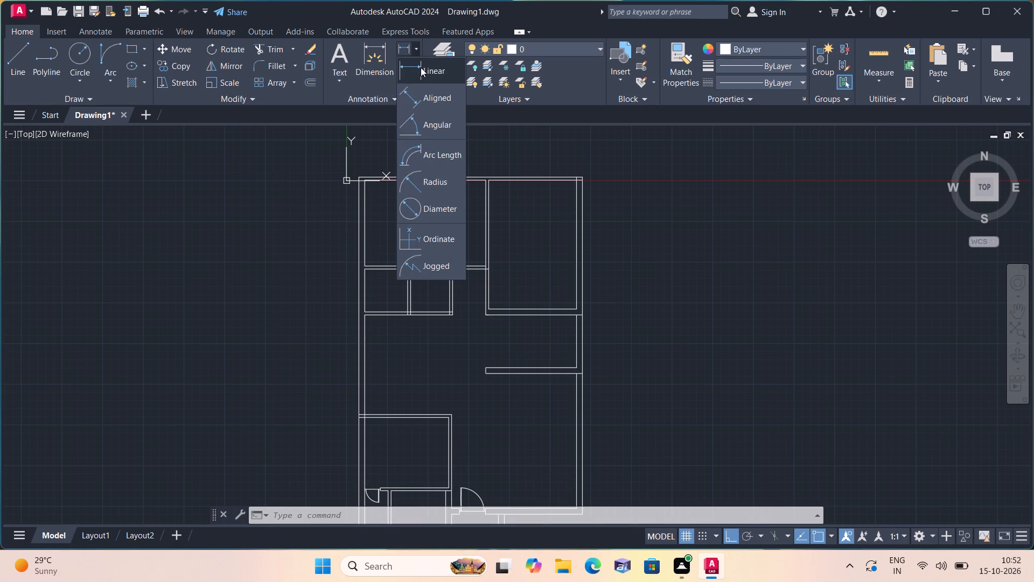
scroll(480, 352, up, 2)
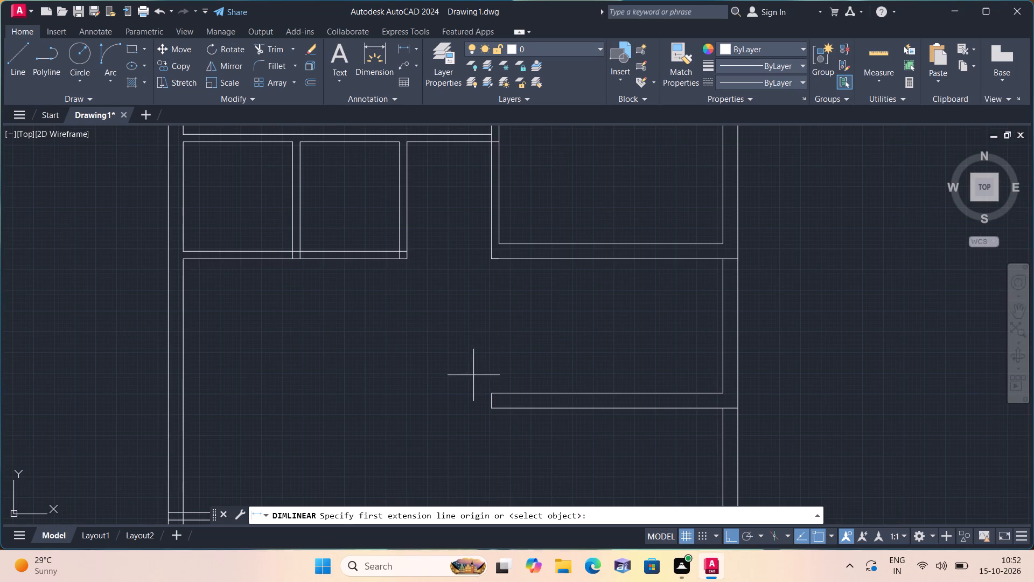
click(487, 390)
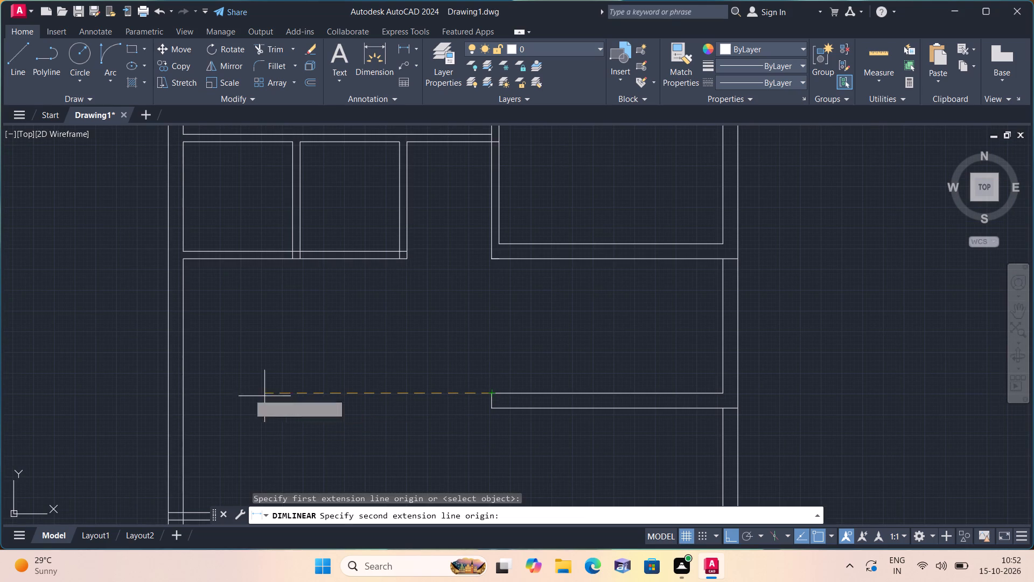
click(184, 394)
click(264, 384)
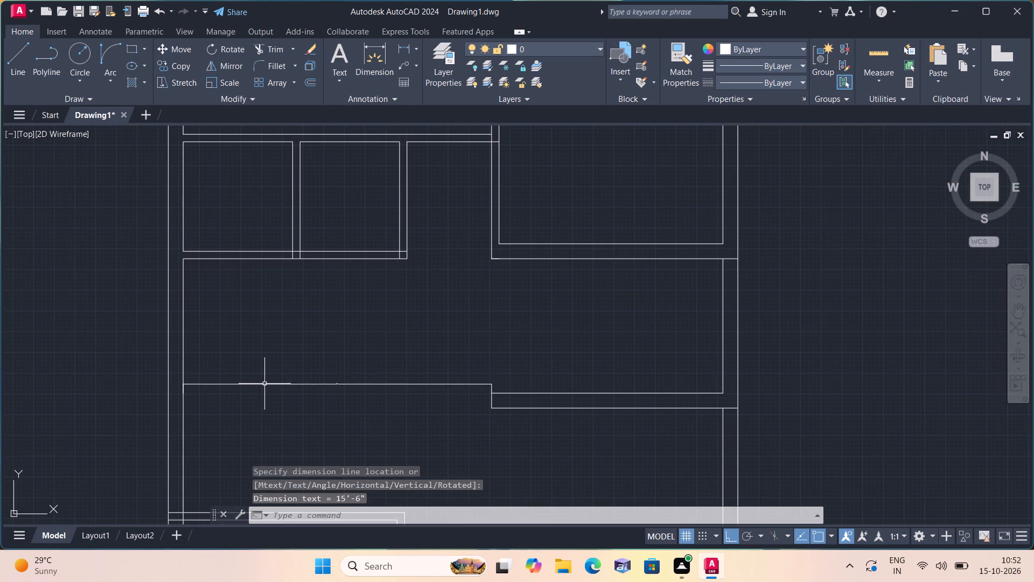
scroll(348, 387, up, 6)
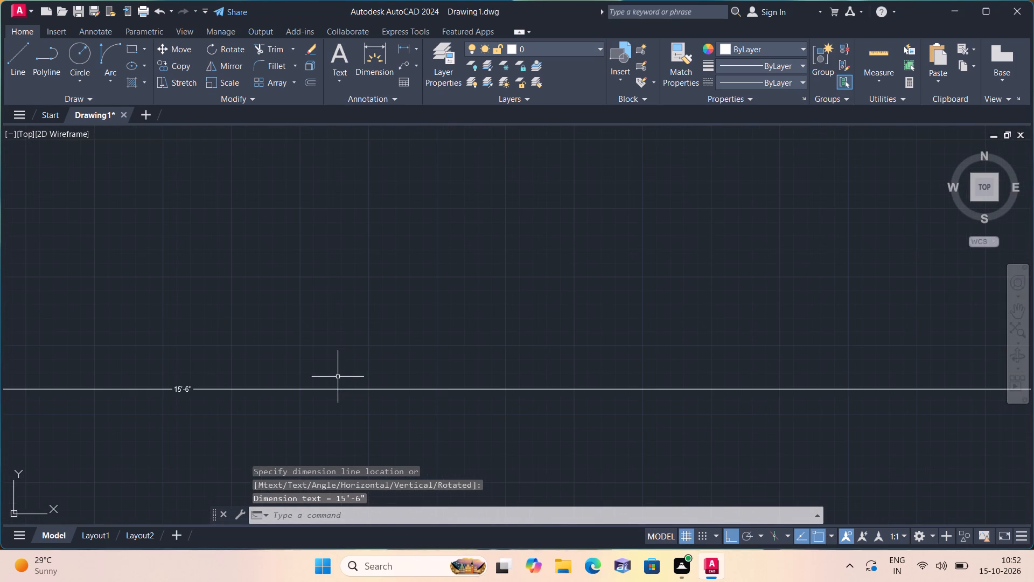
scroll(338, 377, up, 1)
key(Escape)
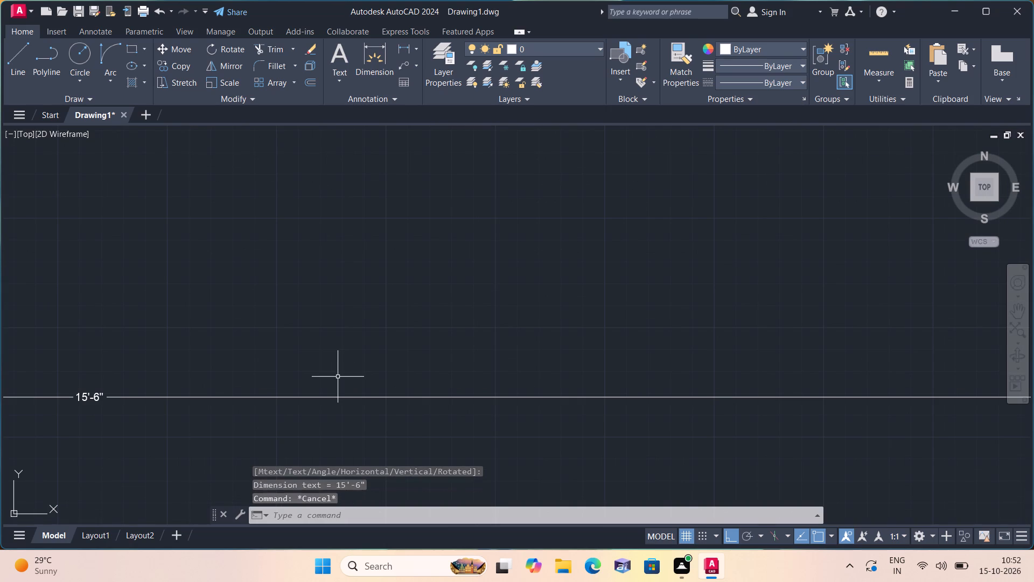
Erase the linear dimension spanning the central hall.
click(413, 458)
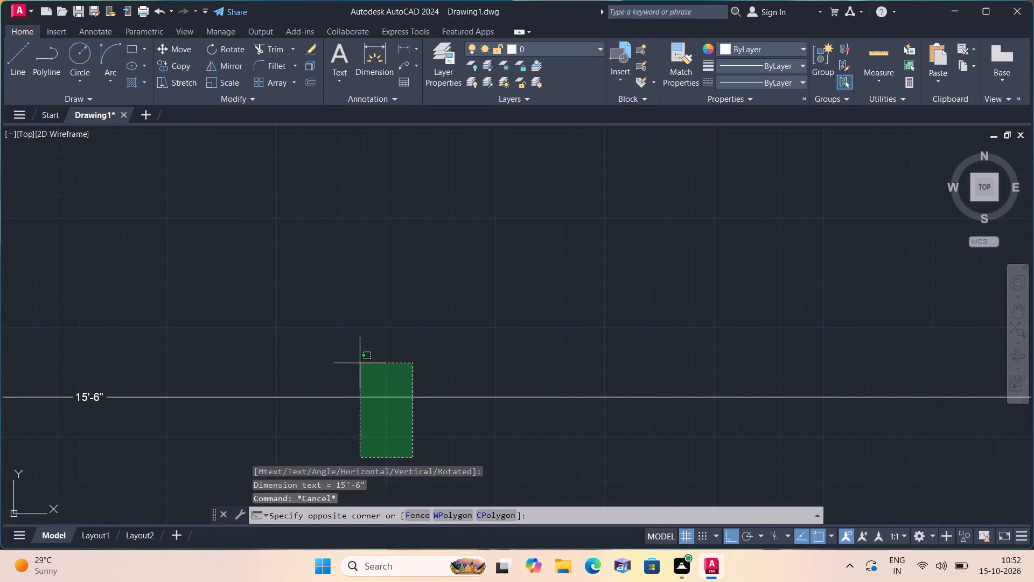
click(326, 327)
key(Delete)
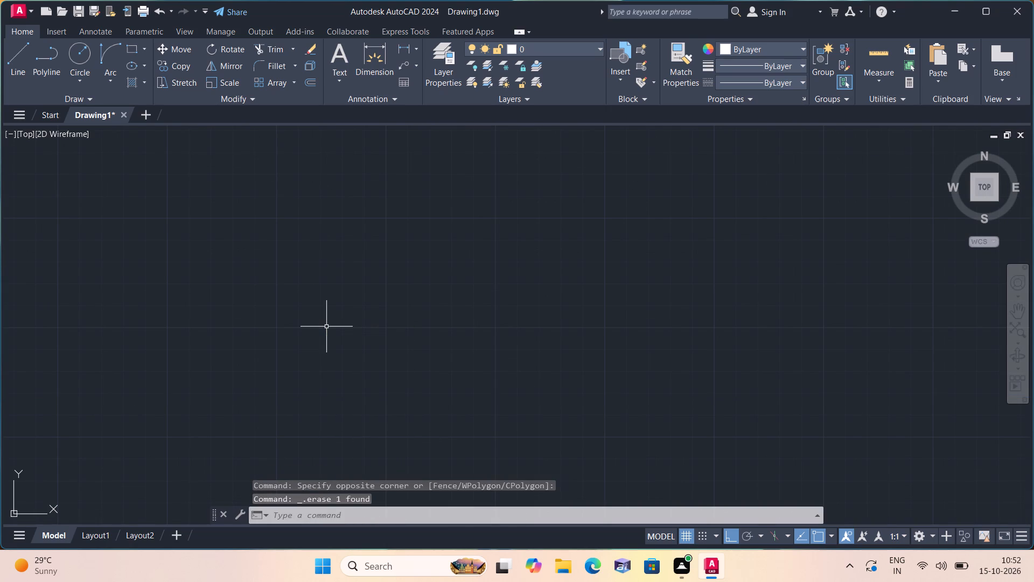
Lay out a door opening in the western small room's south wall with 2", 2' and 2" segments west from the partition and a jamb line across the wall.
scroll(326, 327, down, 5)
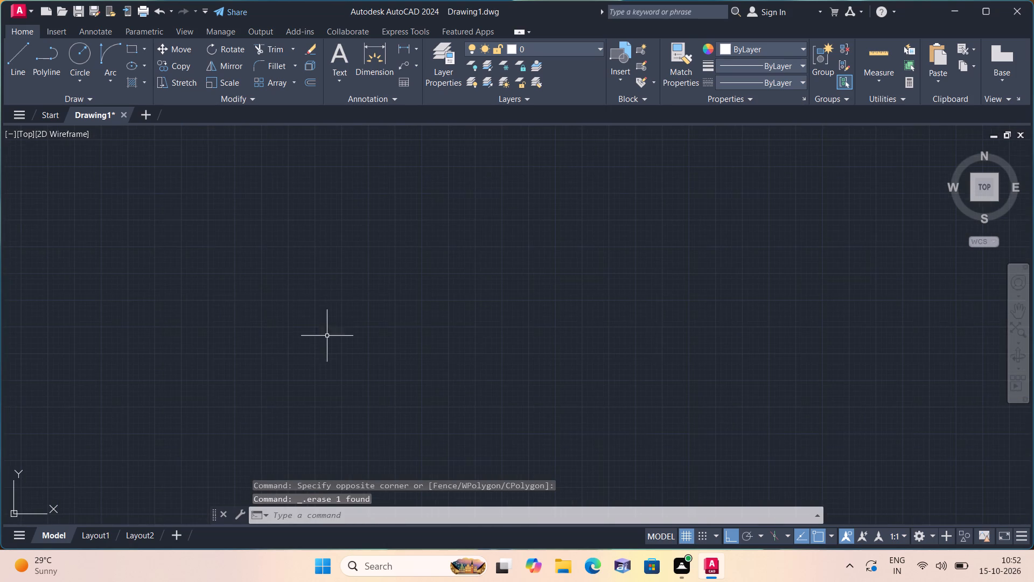
scroll(339, 341, down, 2)
scroll(395, 344, down, 1)
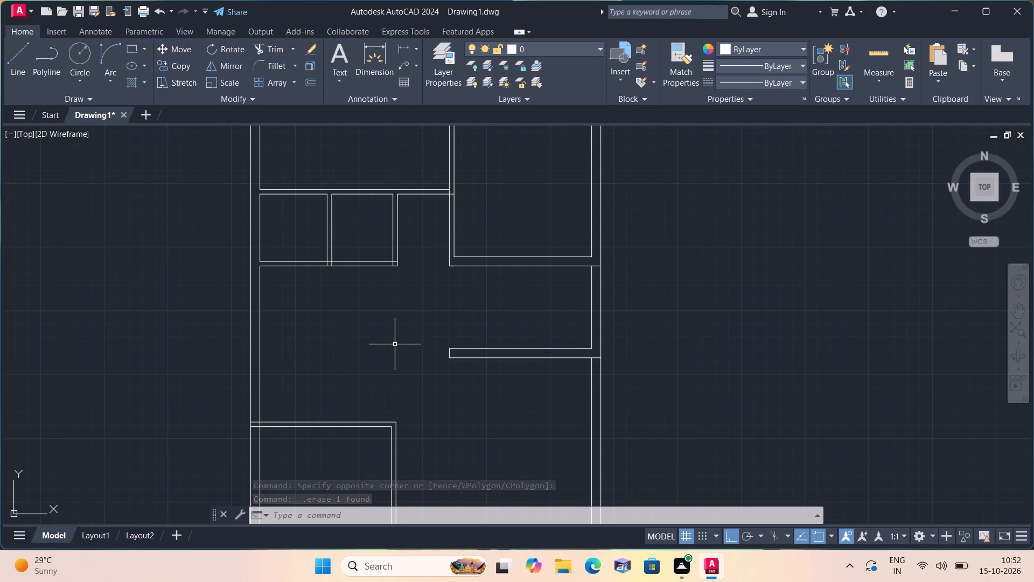
middle_drag(378, 330, 430, 383)
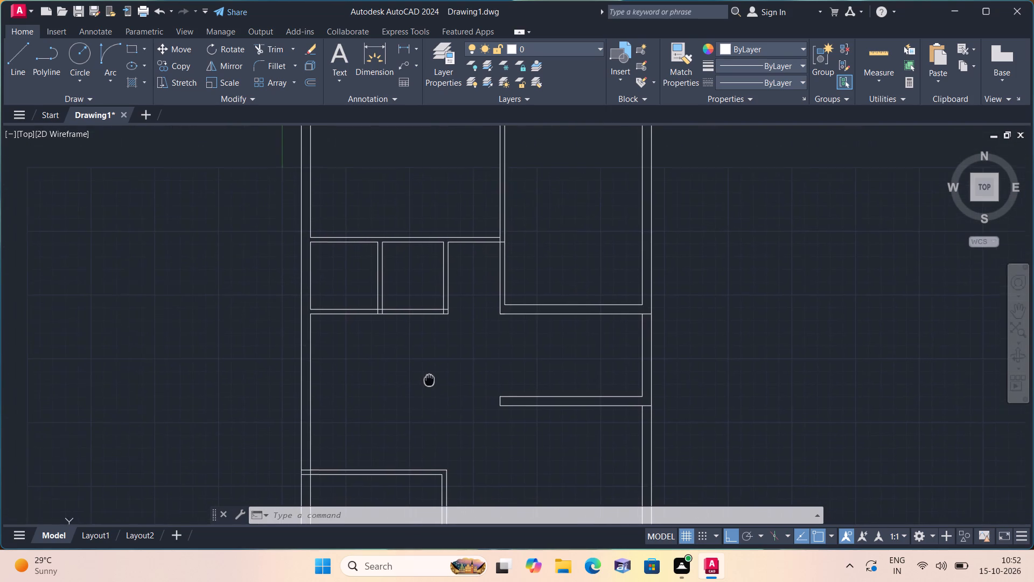
middle_drag(430, 383, 431, 384)
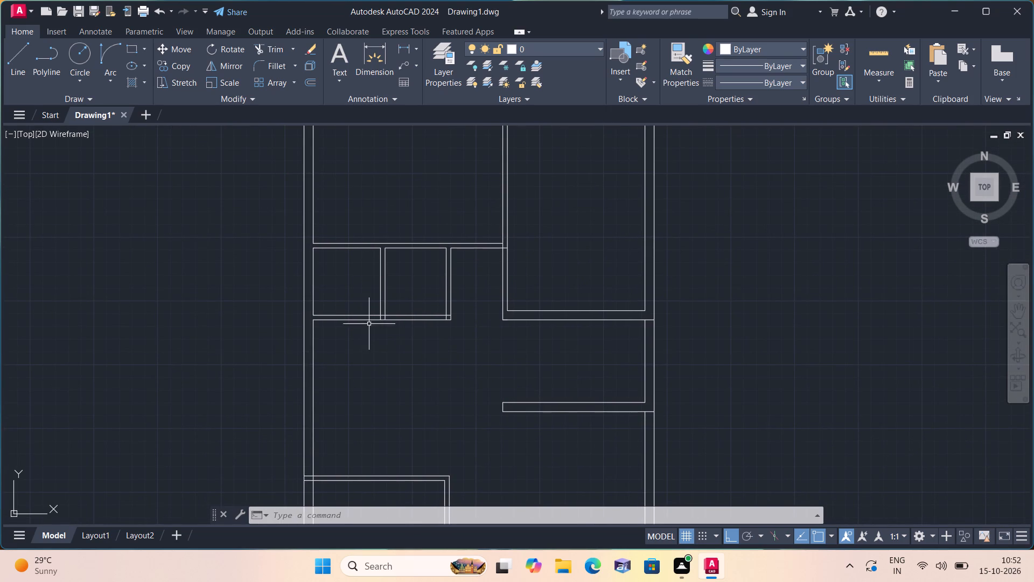
scroll(366, 322, up, 1)
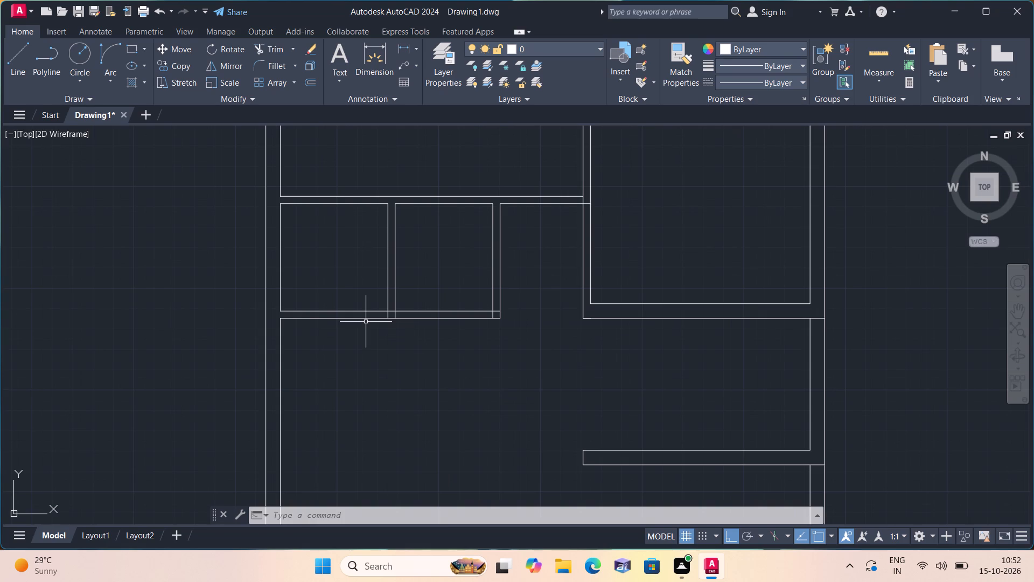
text(l)
key(space)
scroll(378, 322, up, 2)
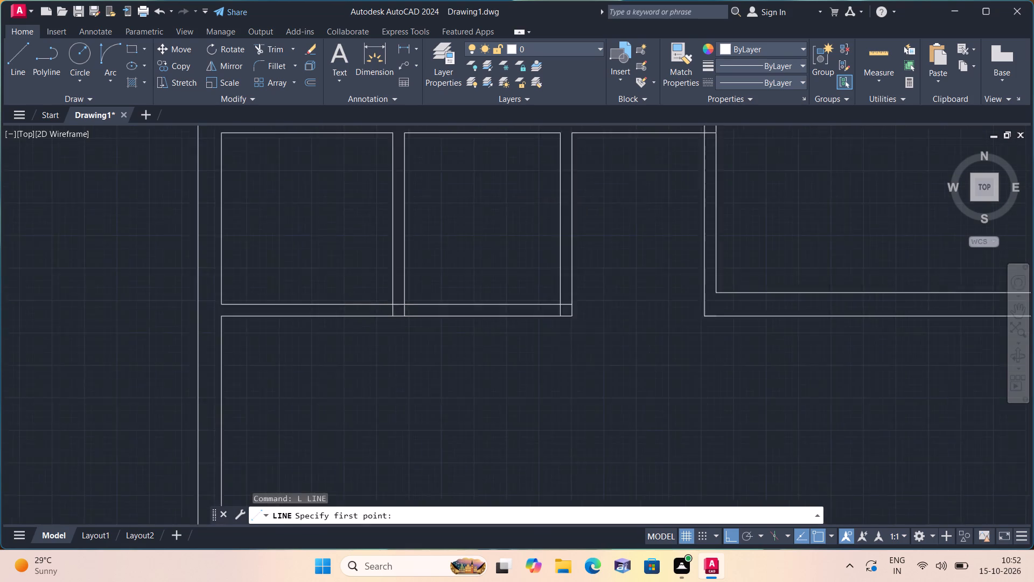
click(402, 302)
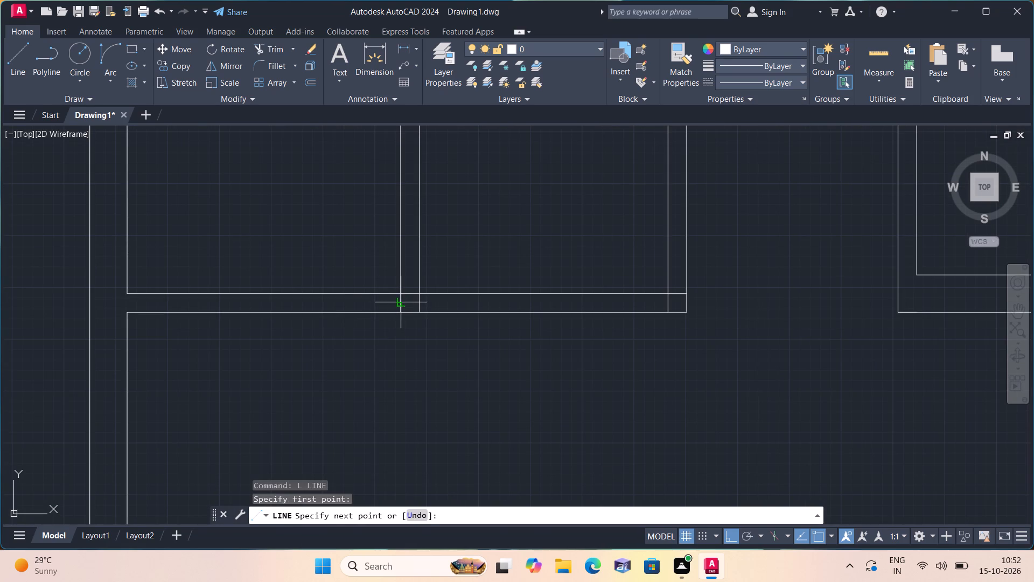
text(2")
key(space)
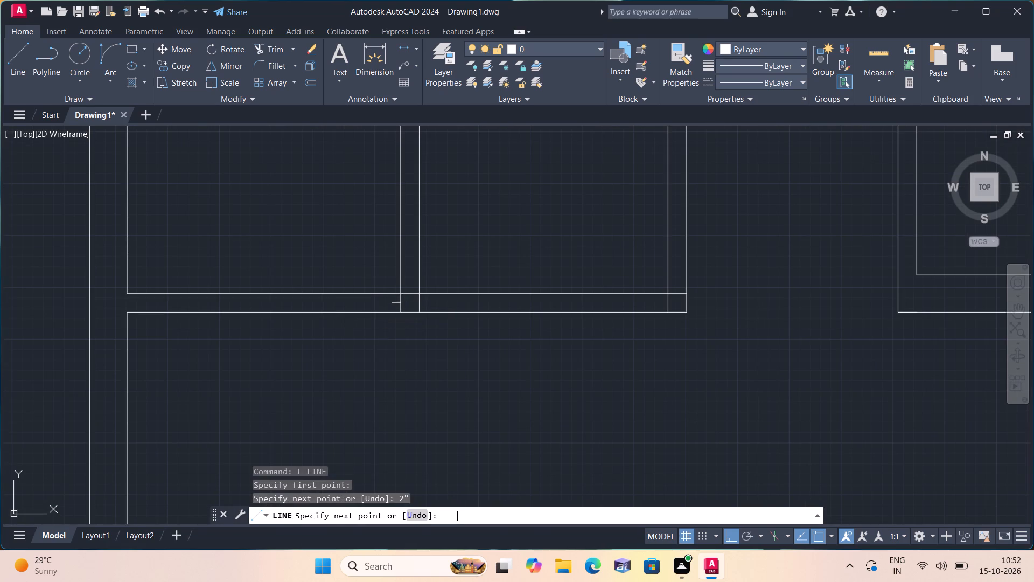
key(2)
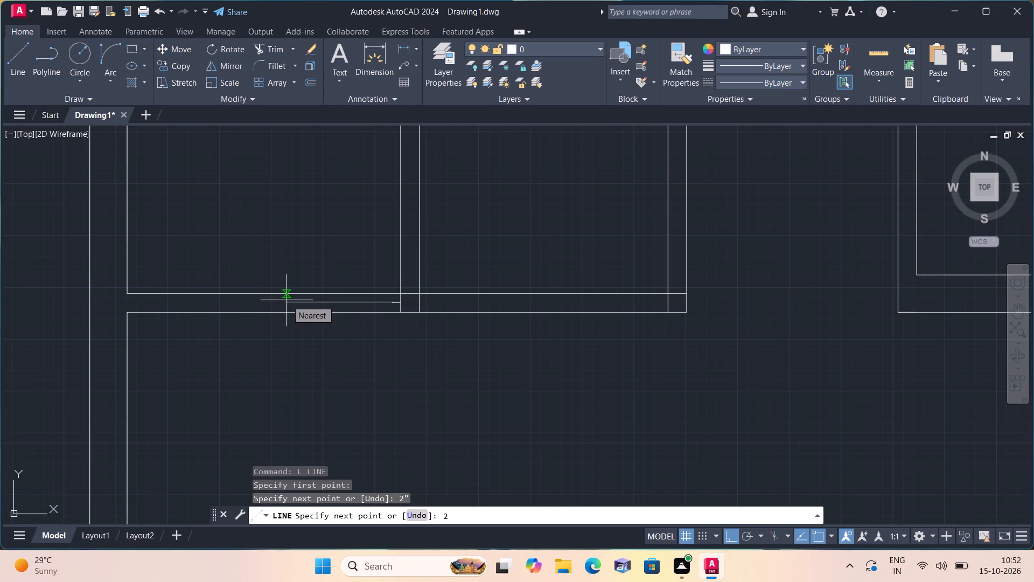
text(')
key(space)
text(2")
key(space)
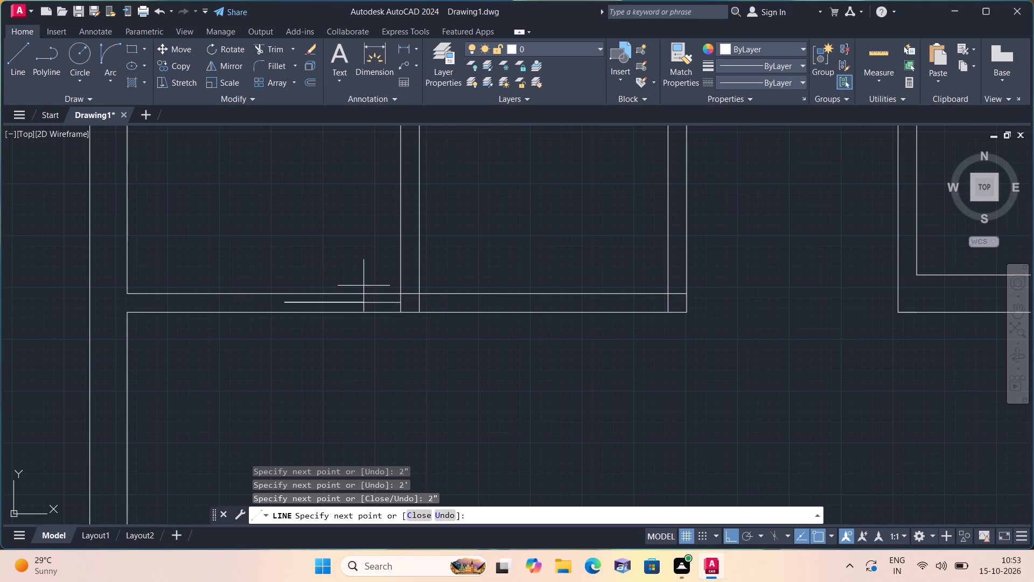
click(284, 290)
key(space)
scroll(284, 292, up, 1)
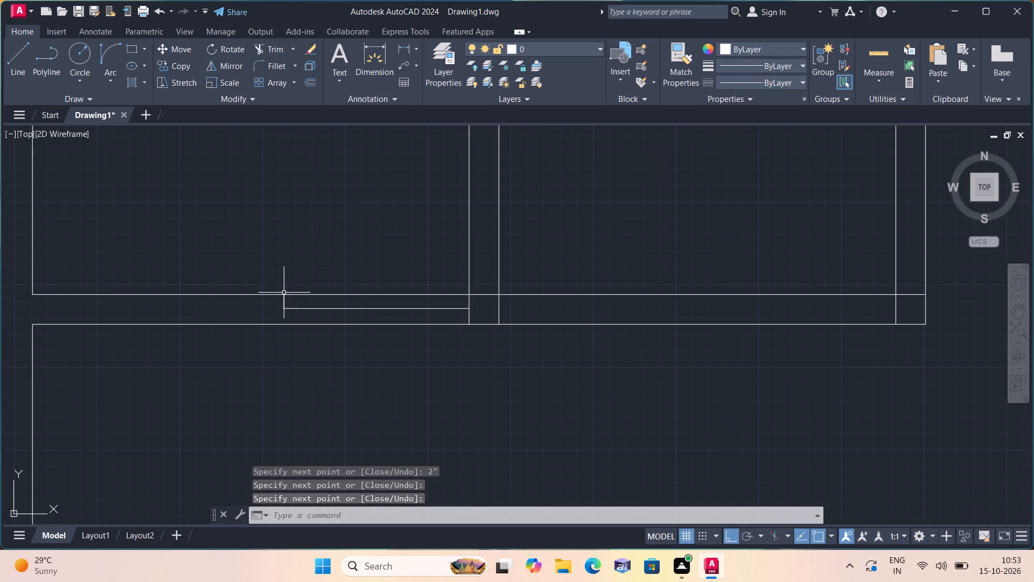
key(space)
click(284, 311)
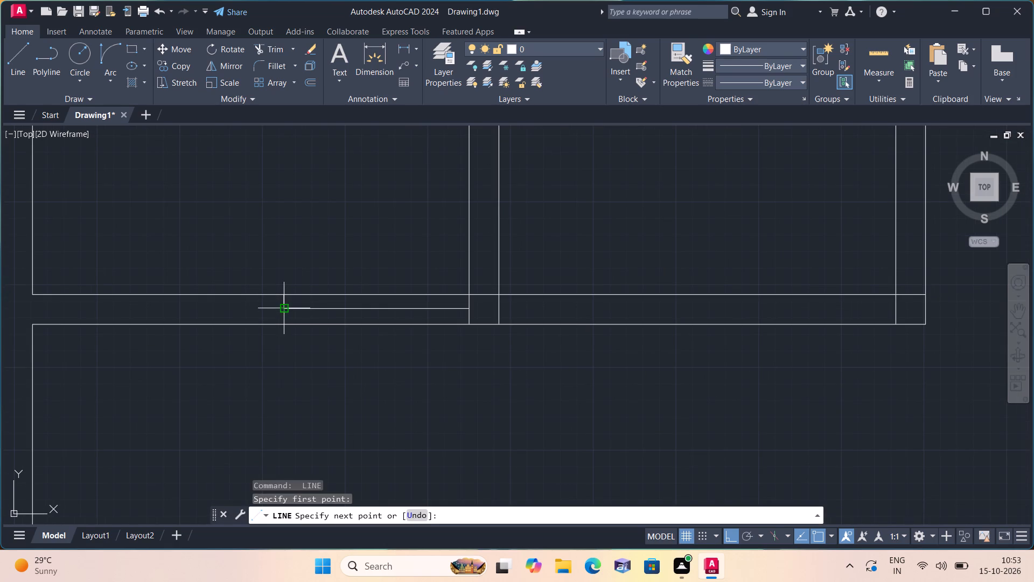
click(283, 325)
key(space)
Trim both wall lines and the 2' centre segment between the jambs, leaving the 2" stubs on each side.
text(tr)
text(im)
key(space)
drag(339, 273, 358, 354)
click(358, 354)
click(363, 285)
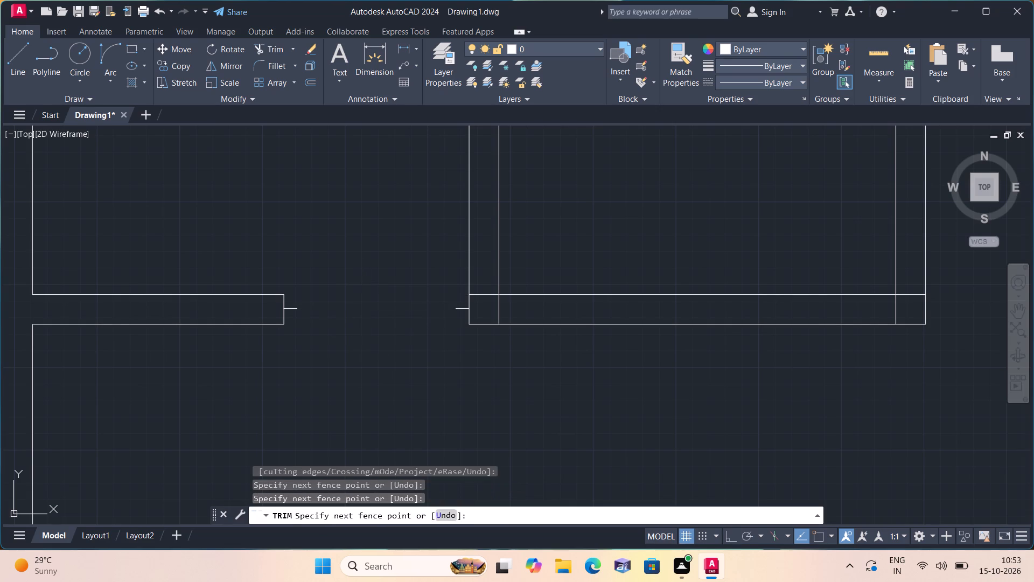
key(Escape)
Draw a 2' door leaf line northward from the end of the opening's east stub.
key(l)
key(space)
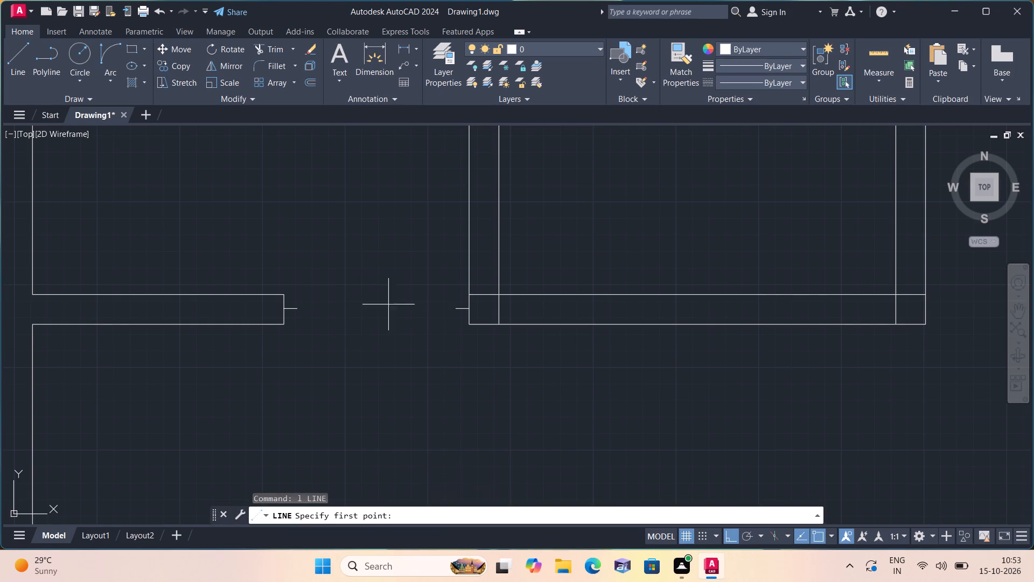
click(455, 304)
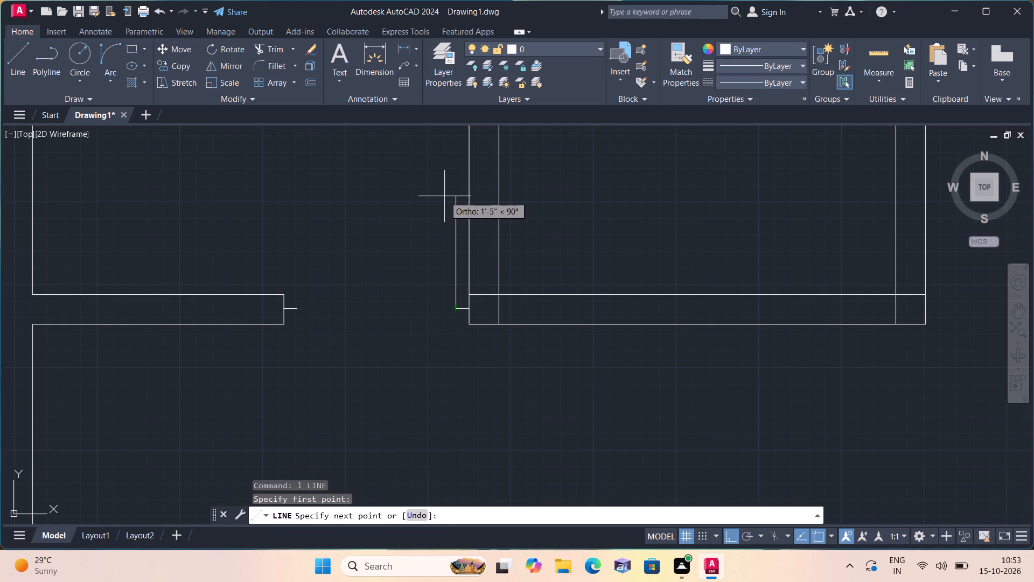
key(2)
text(')
key(space)
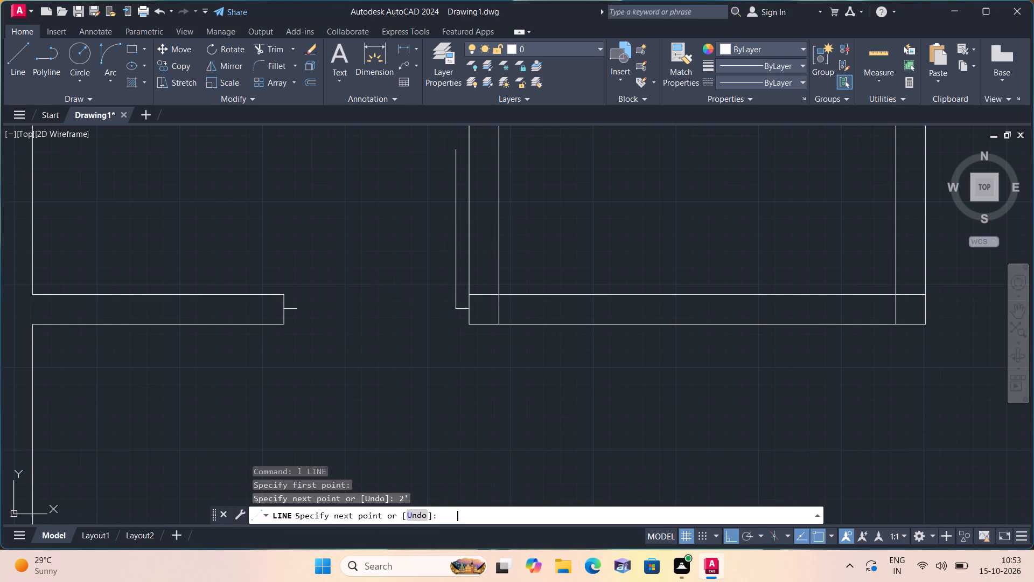
key(Escape)
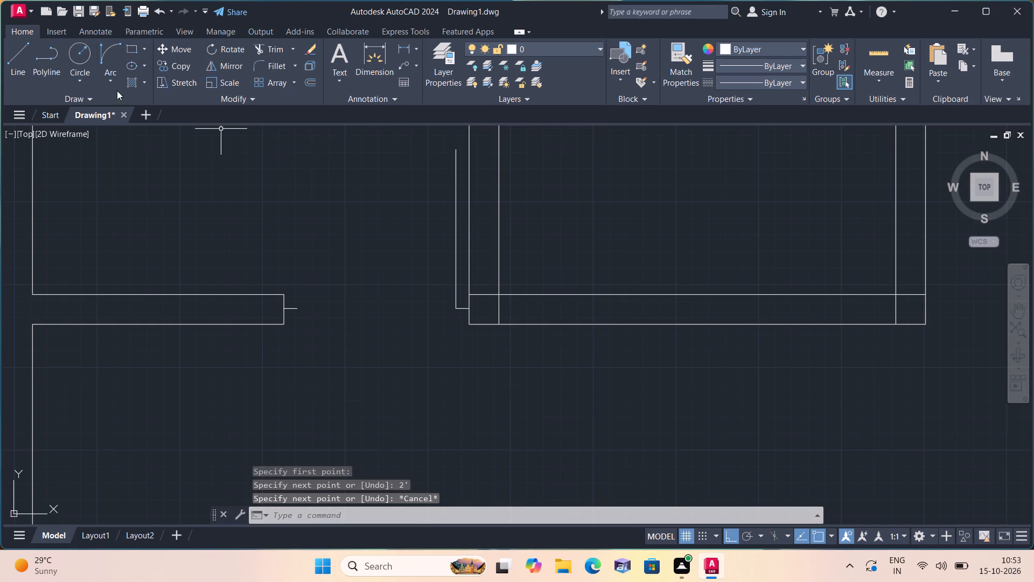
Draw the door's swing arc with Start, End, Direction from the leaf's upper end to the west stub's end.
click(112, 84)
click(176, 237)
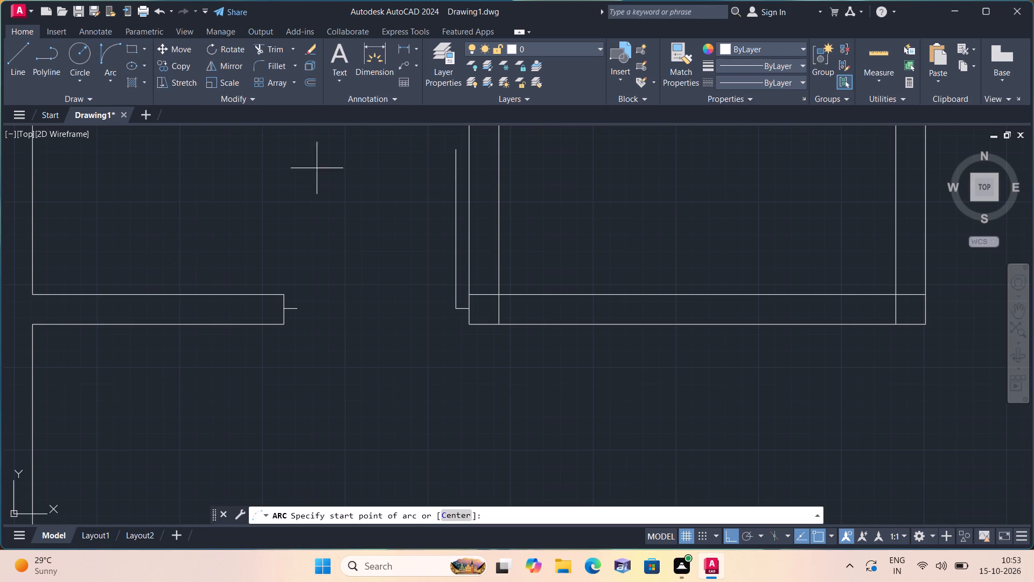
click(455, 151)
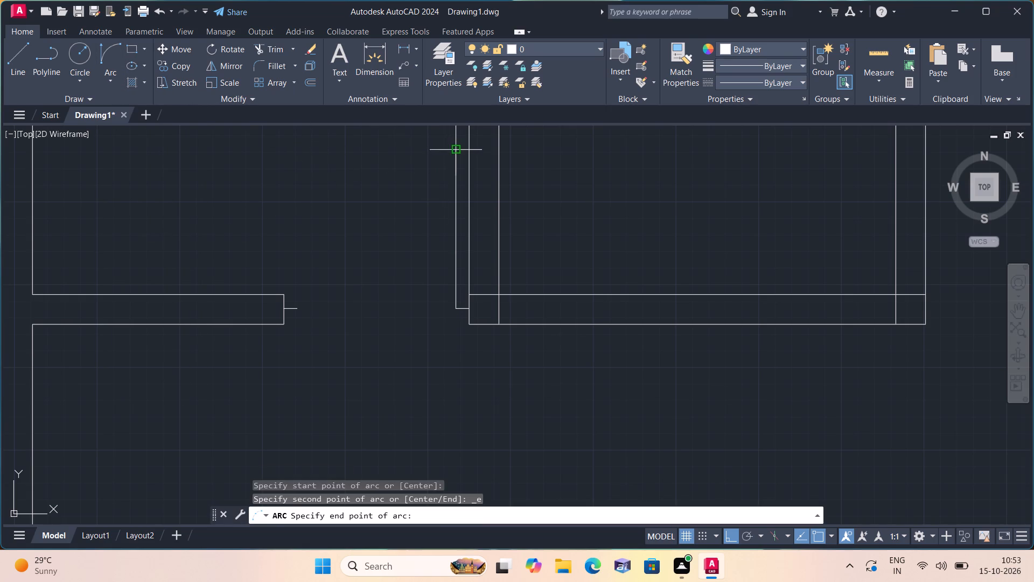
click(299, 309)
click(276, 222)
Offset the door leaf line 1" to the west to give the leaf its thickness.
key(o)
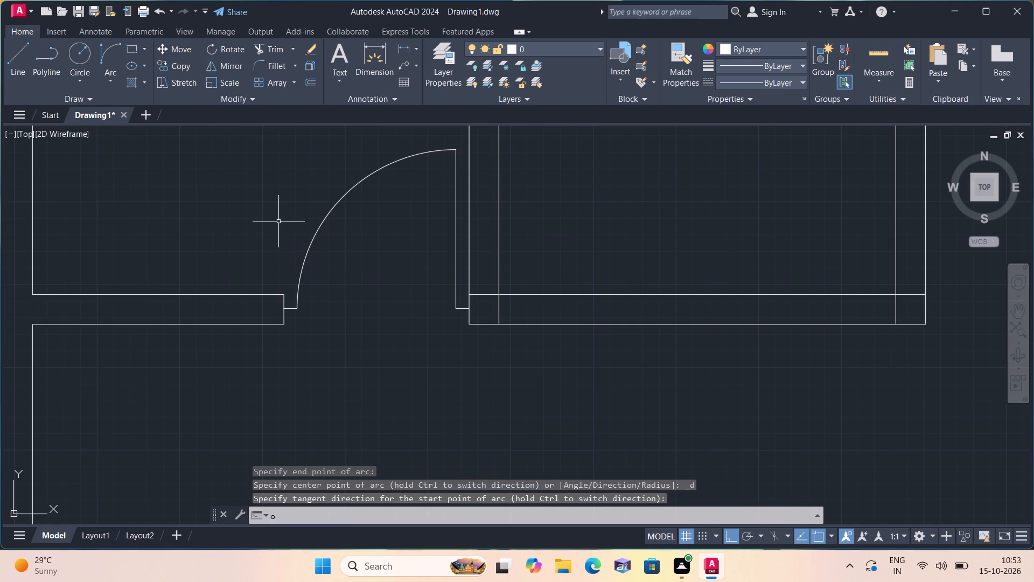
text(ff)
key(space)
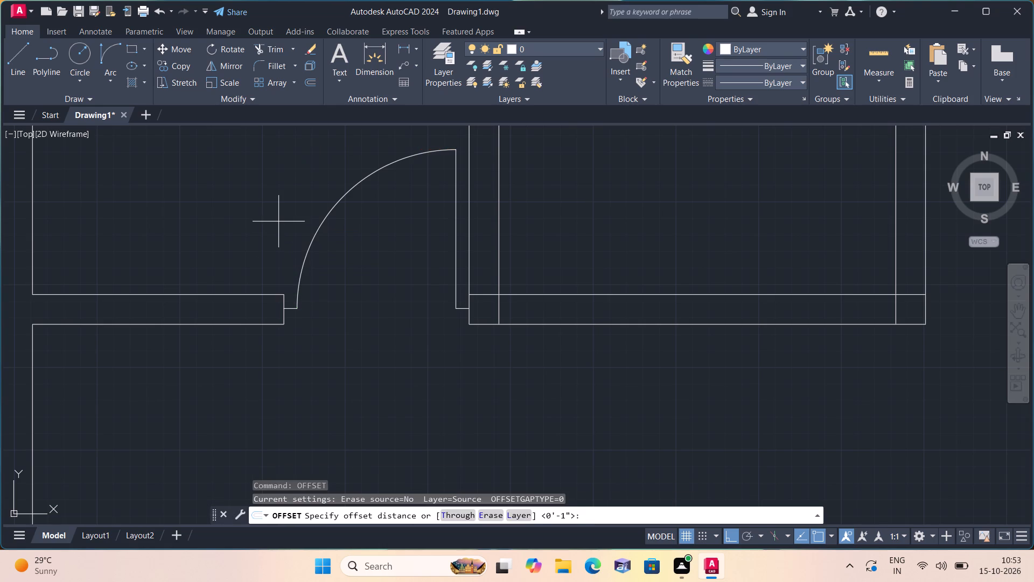
text(1"')
key(BackSpace)
key(space)
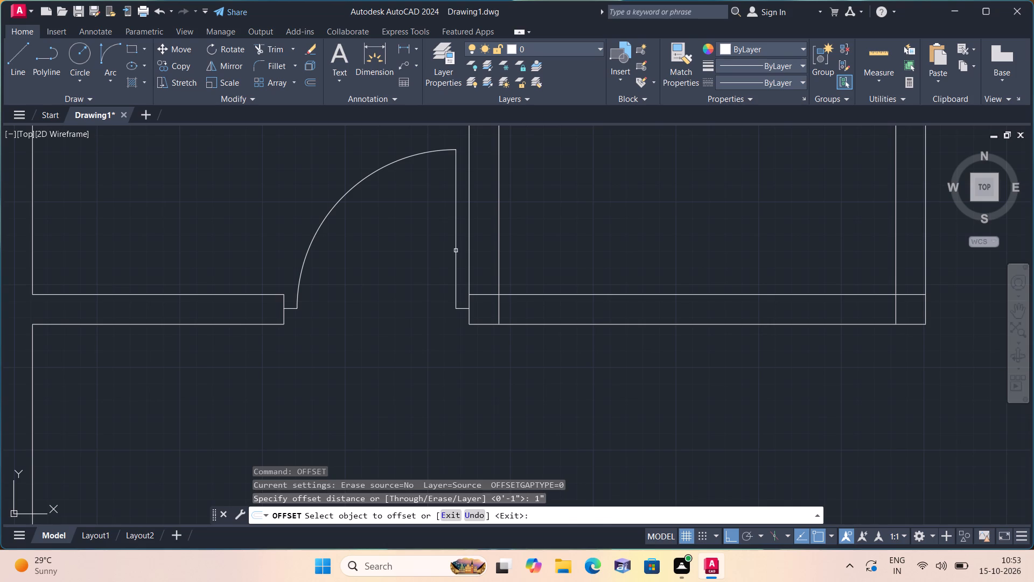
click(455, 251)
click(427, 251)
key(space)
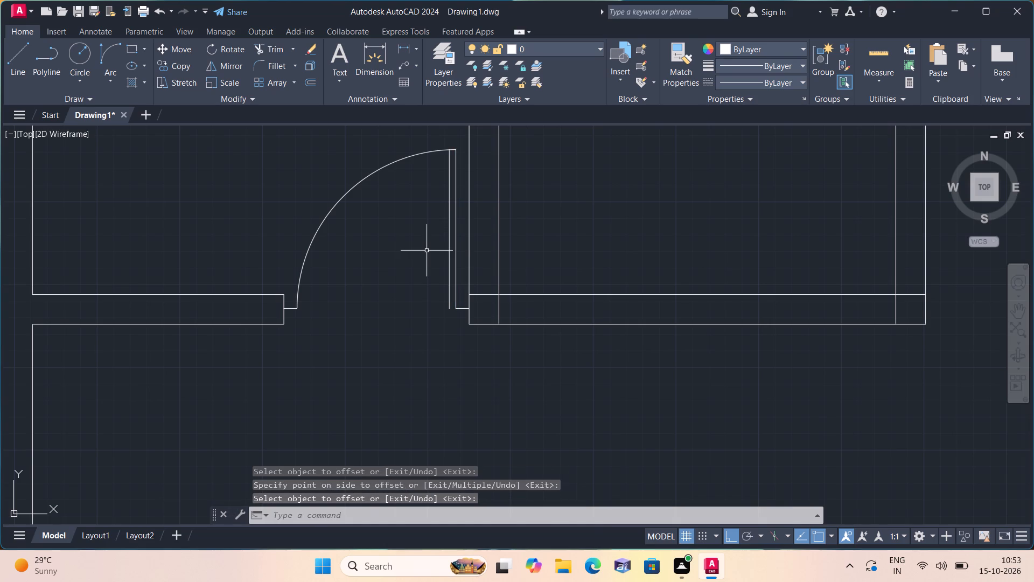
Draw a closing line across the first small room's door opening, from the east stub's end to the west stub's end.
text(l)
key(space)
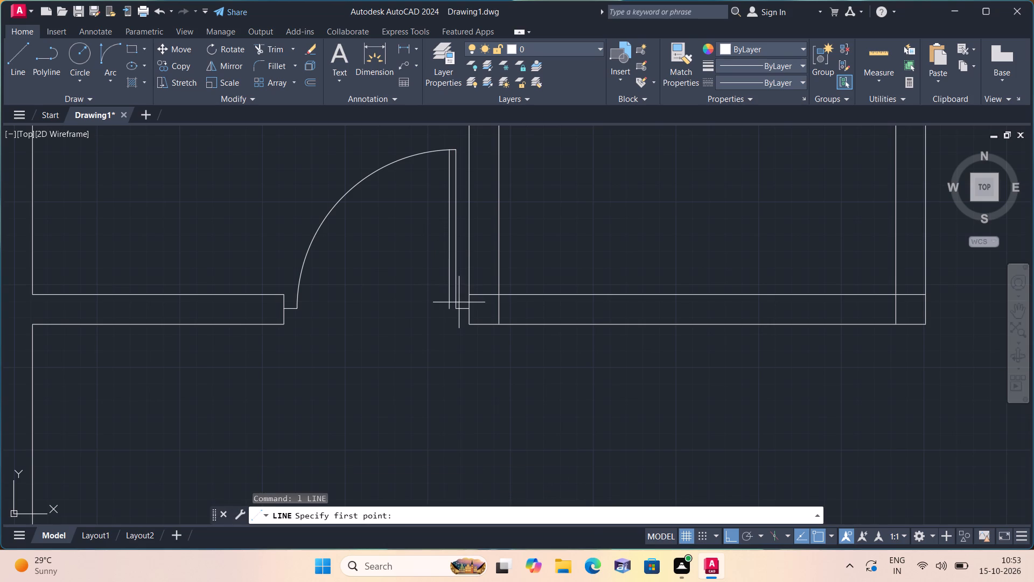
click(457, 308)
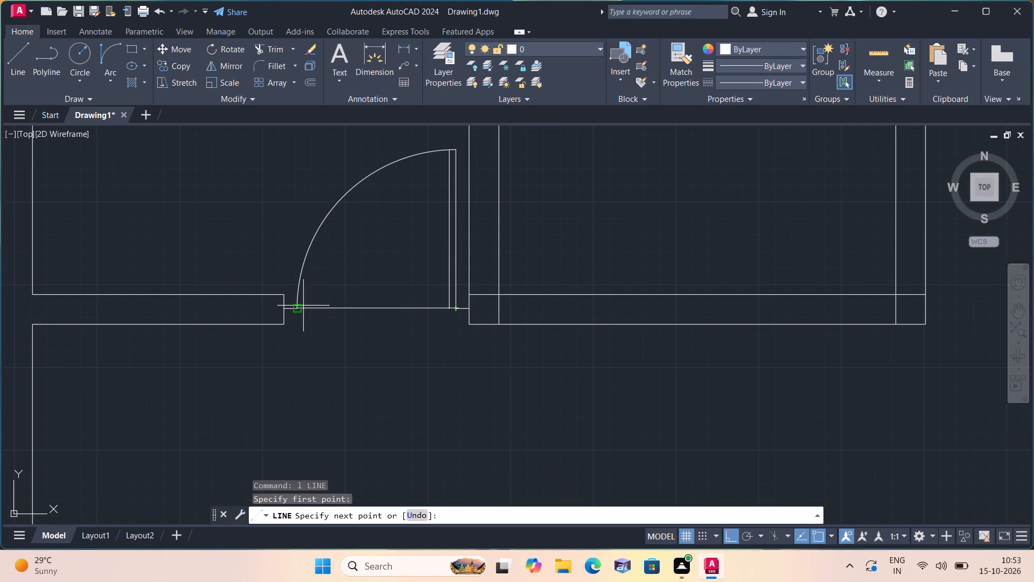
click(301, 306)
key(space)
Draw consecutive 2", 2' and 2" line segments northward along the centre of the second small room's east wall, starting at its south wall.
scroll(302, 291, down, 3)
middle_drag(319, 206, 322, 226)
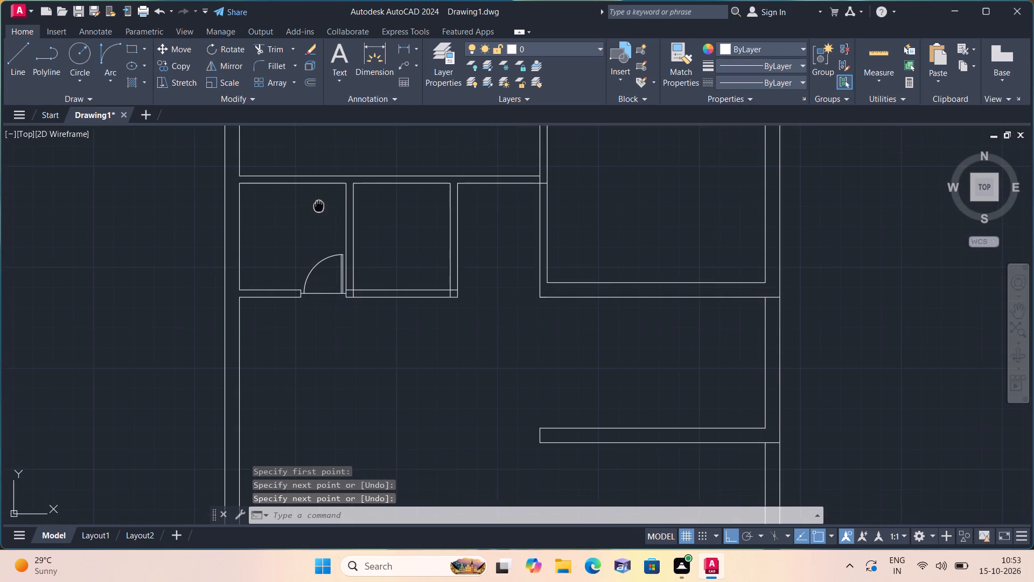
middle_drag(322, 226, 347, 276)
key(l)
key(space)
scroll(458, 371, up, 1)
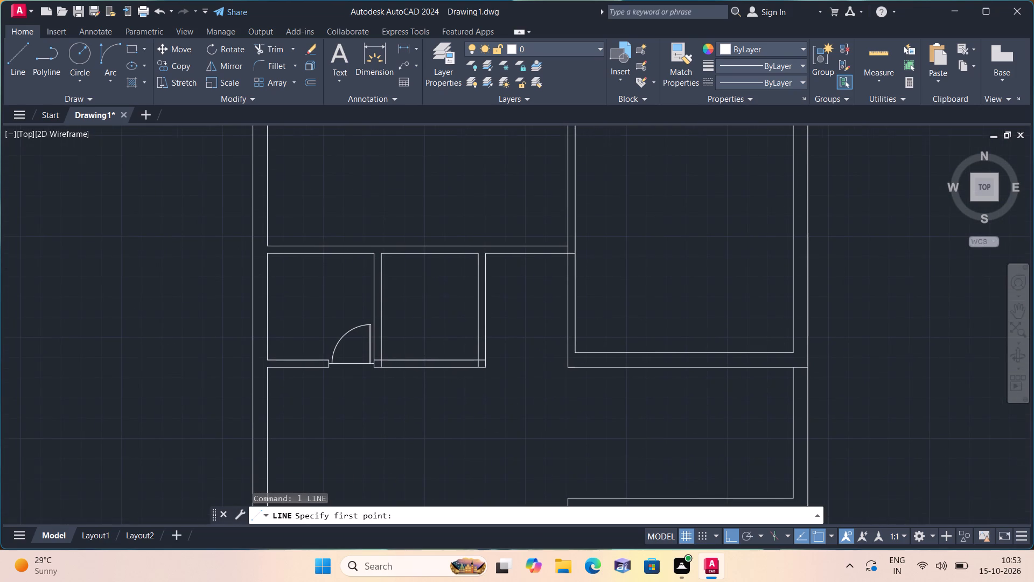
scroll(458, 371, up, 2)
click(544, 335)
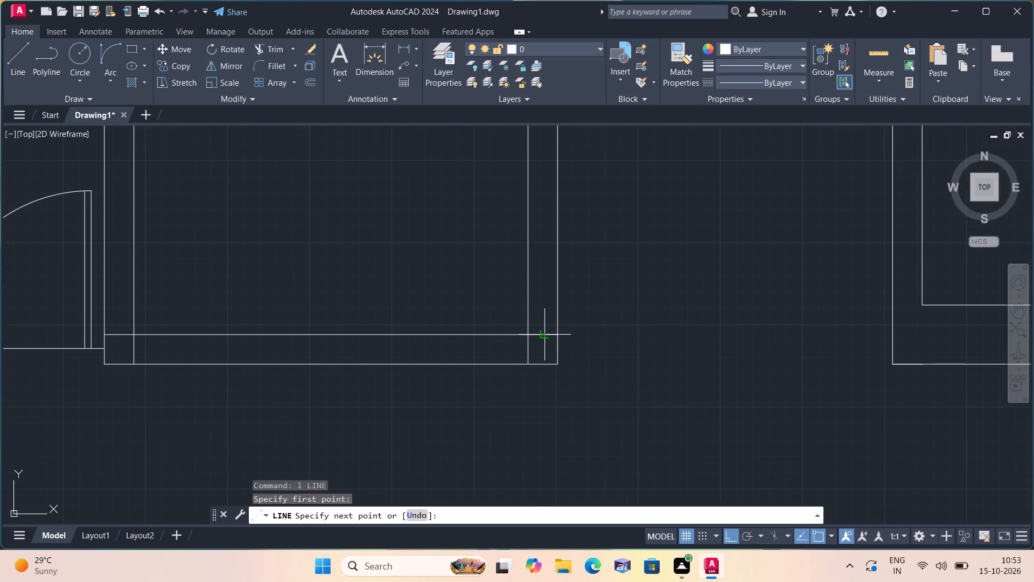
text(2")
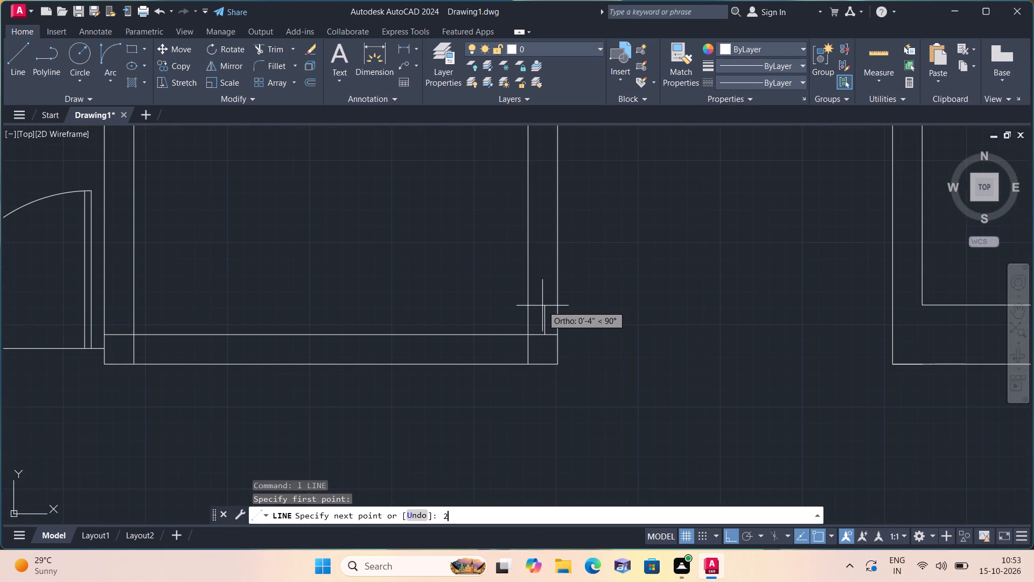
key(space)
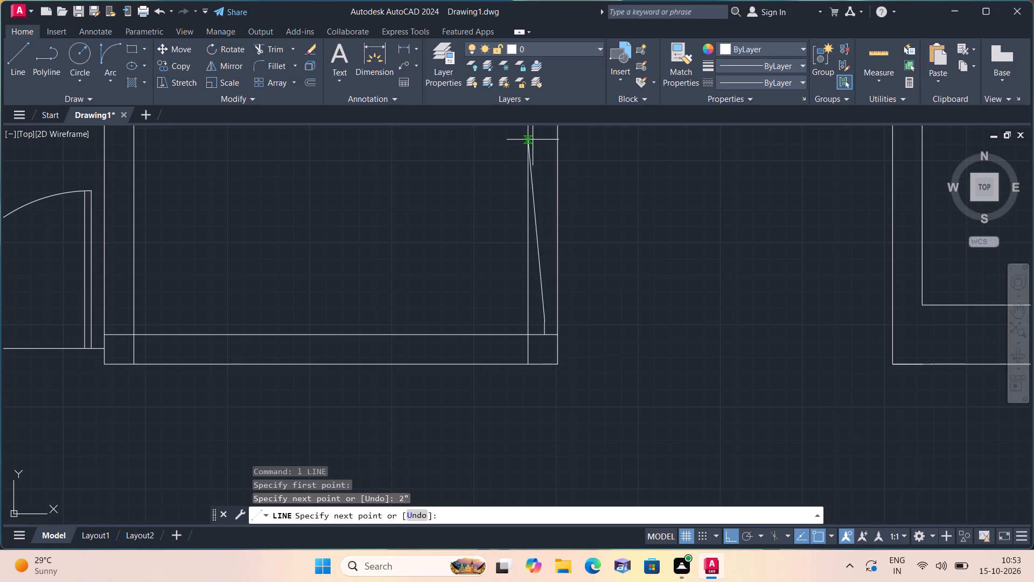
text(2')
key(space)
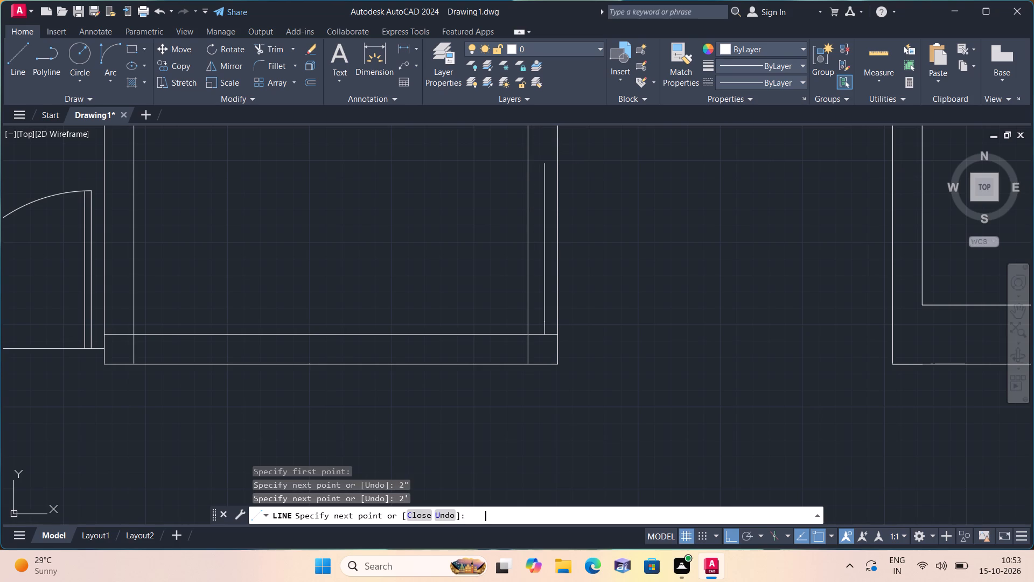
middle_drag(533, 140, 553, 259)
scroll(533, 140, down, 1)
scroll(553, 259, up, 1)
middle_drag(548, 191, 577, 274)
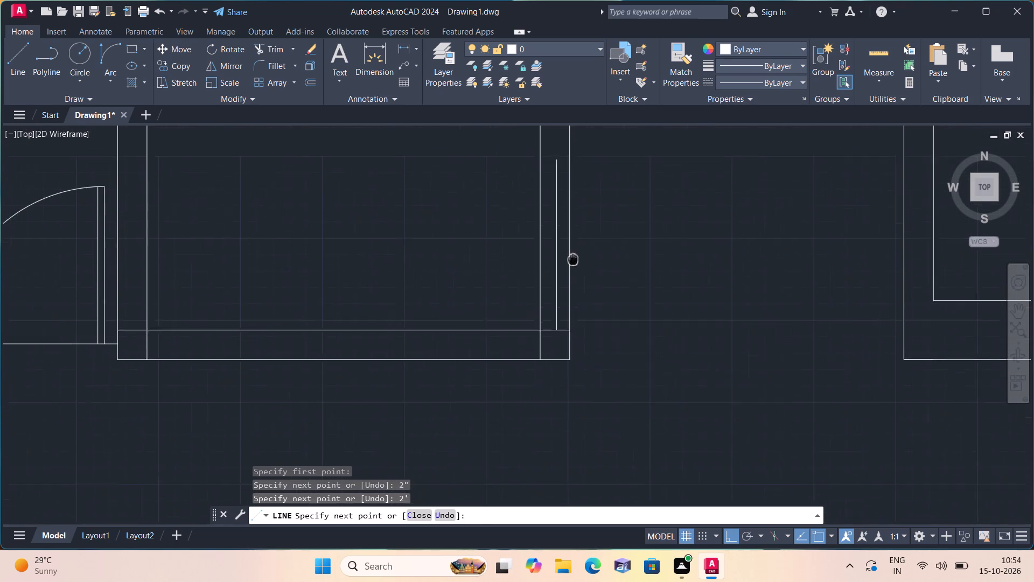
middle_drag(577, 274, 580, 285)
text(2")
key(space)
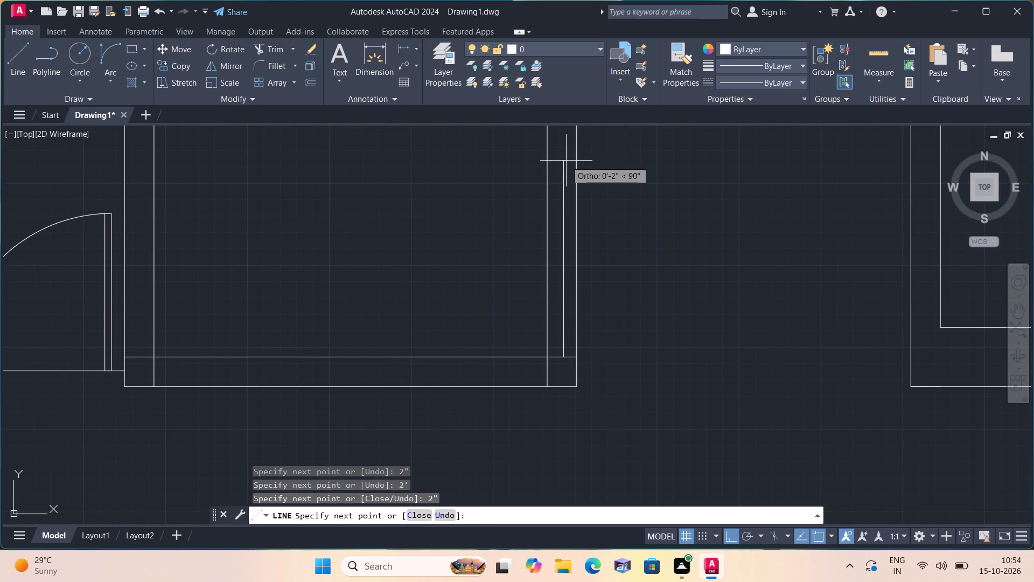
Draw the north jamb across the east wall, from the centre line's upper end to both wall faces.
click(581, 175)
key(space)
scroll(550, 177, up, 1)
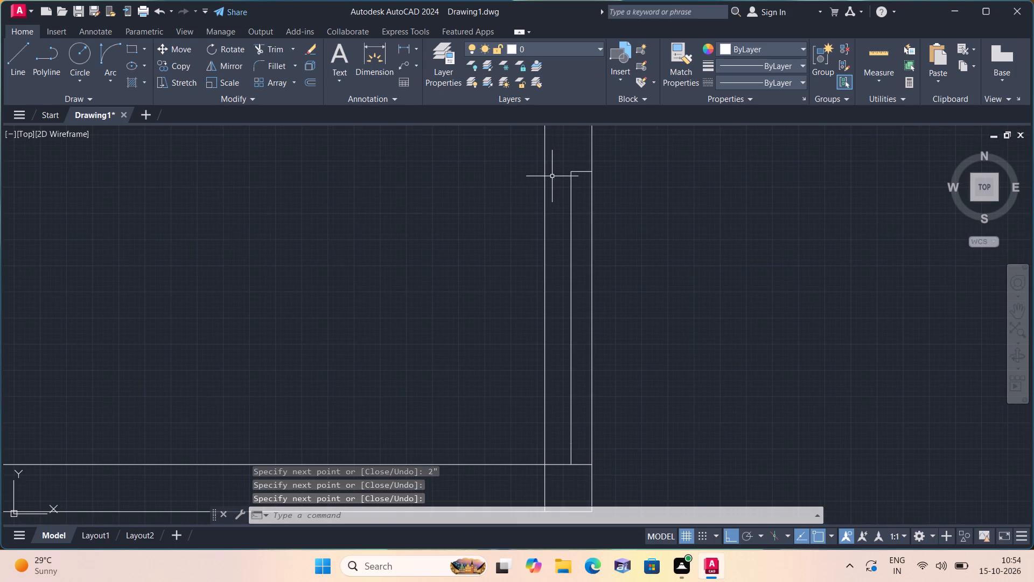
key(space)
click(569, 172)
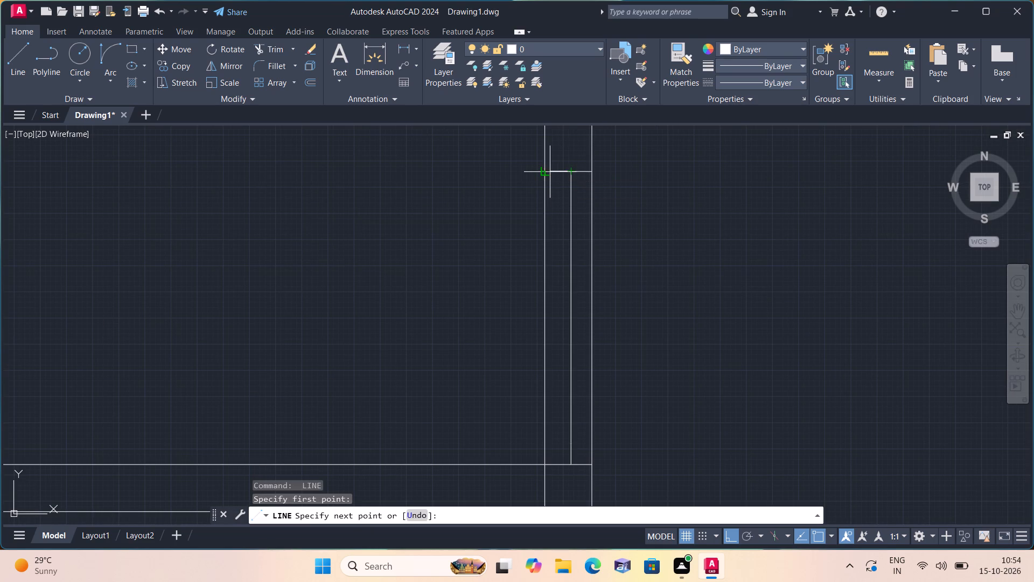
click(547, 172)
key(space)
Trim both east wall lines and the 2' centre segment within the opening, leaving the 2" stubs at each jamb.
scroll(517, 184, down, 2)
text(trim)
key(space)
click(497, 203)
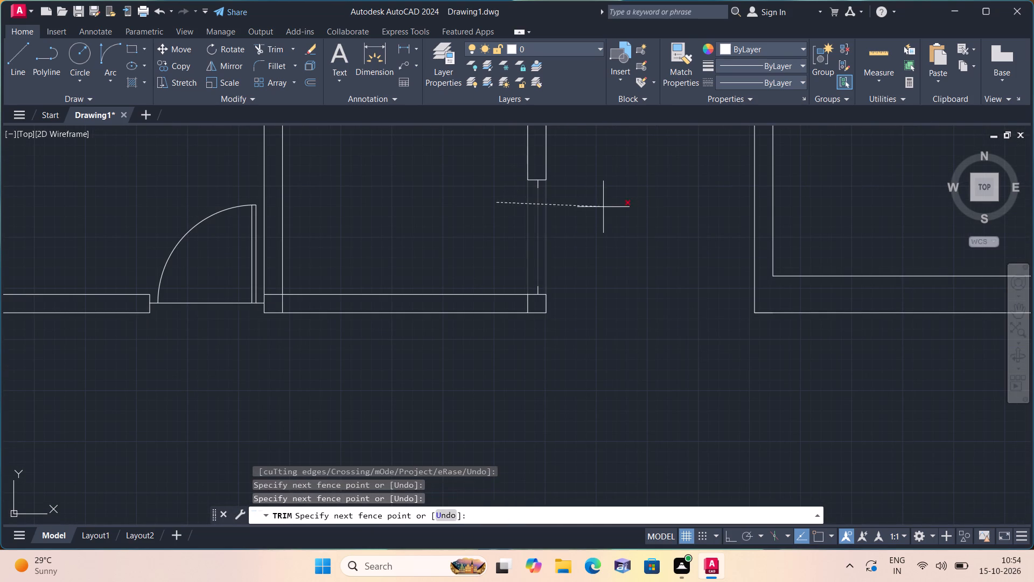
click(631, 209)
key(space)
Draw a 2' door leaf line westward from the end of the opening's south stub.
text(l)
key(space)
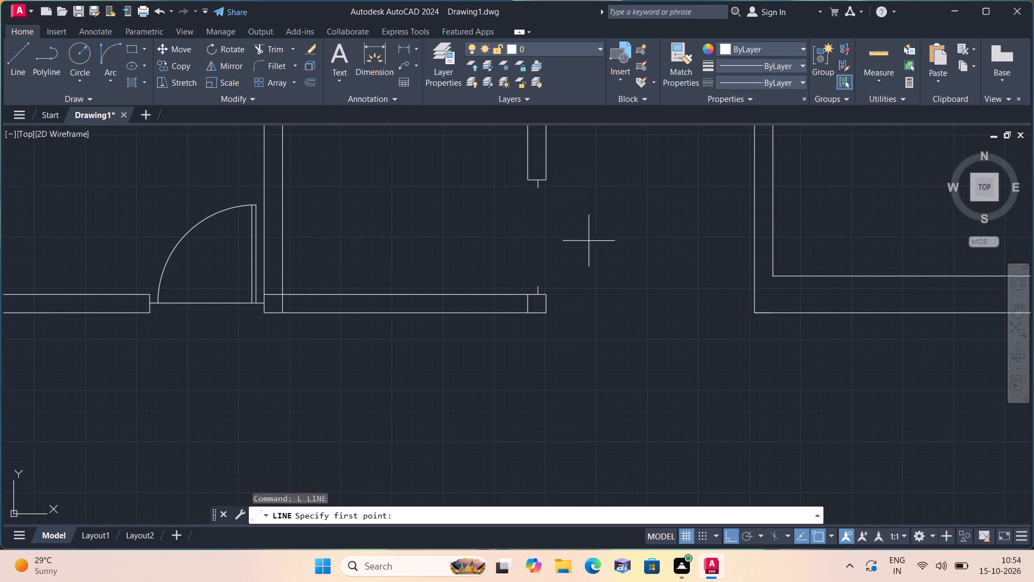
click(537, 283)
key(2)
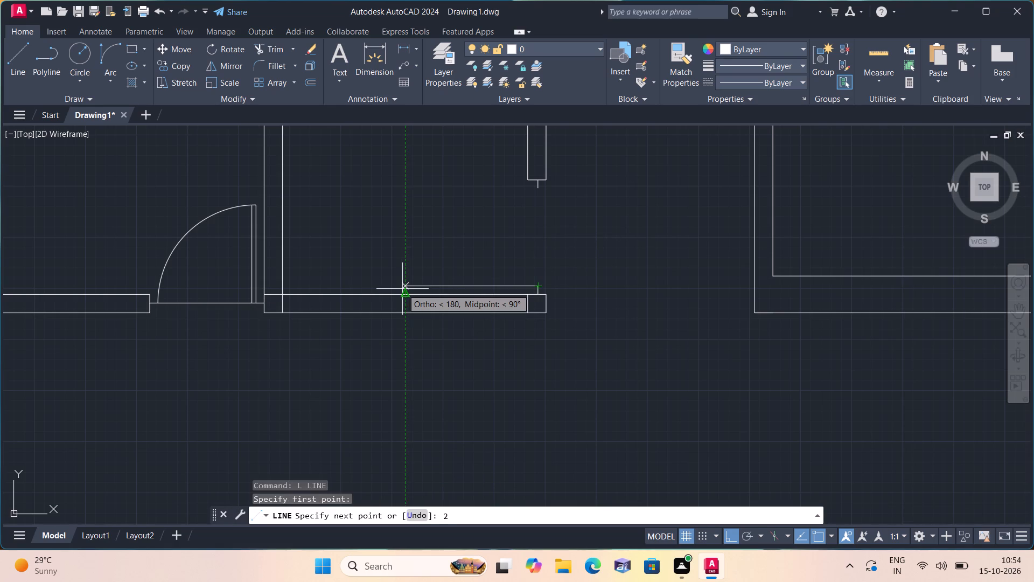
text(')
key(space)
key(Escape)
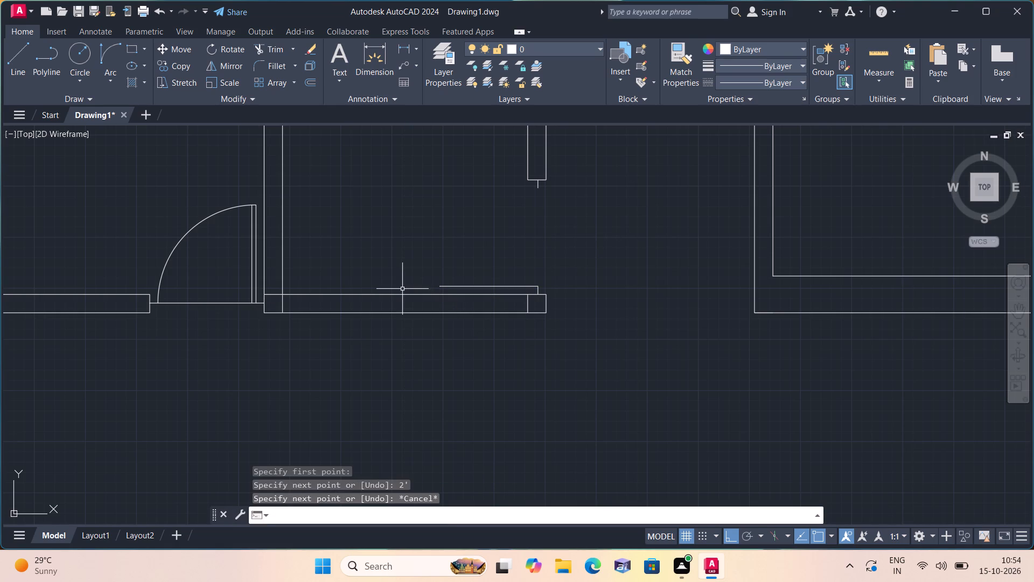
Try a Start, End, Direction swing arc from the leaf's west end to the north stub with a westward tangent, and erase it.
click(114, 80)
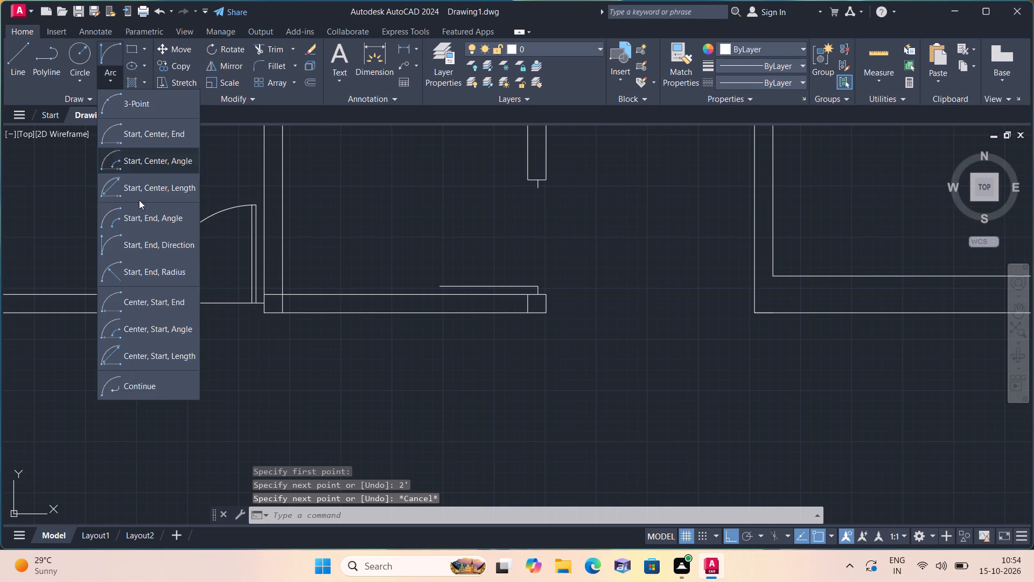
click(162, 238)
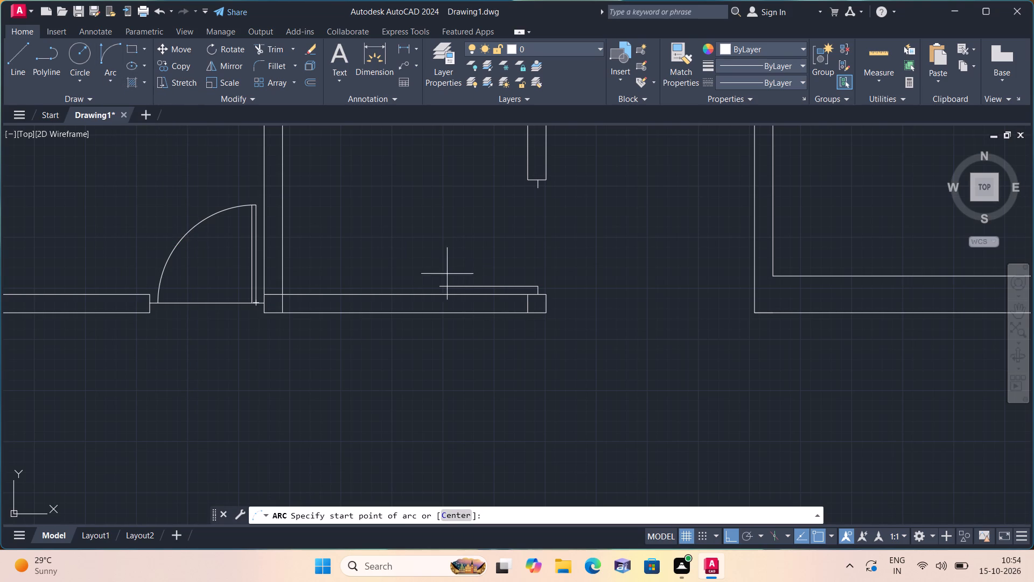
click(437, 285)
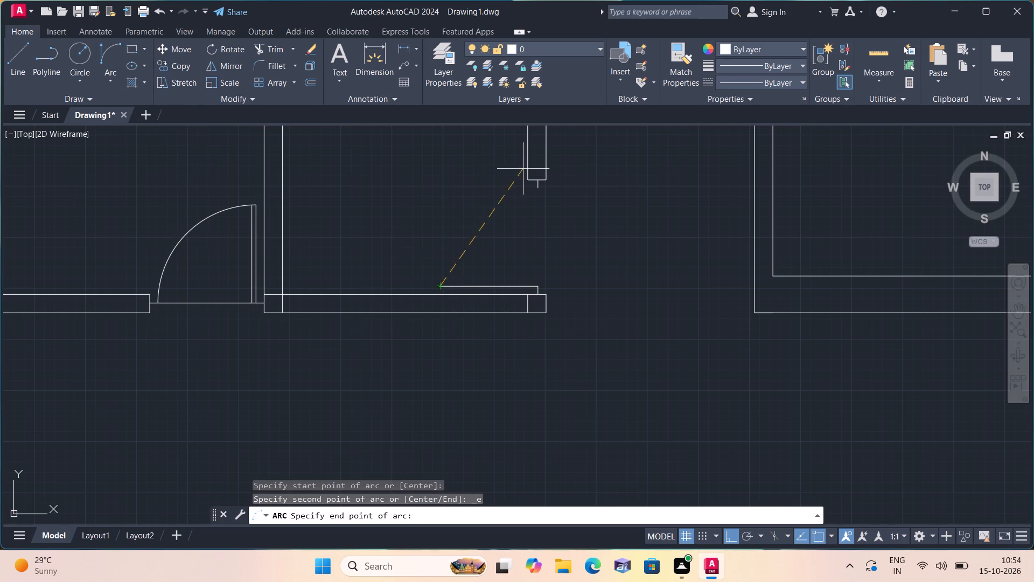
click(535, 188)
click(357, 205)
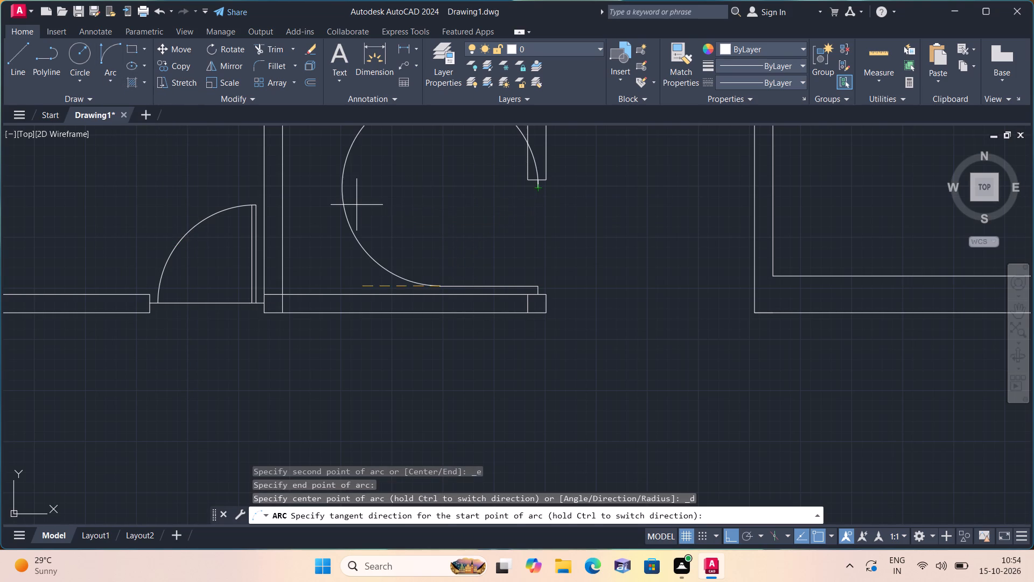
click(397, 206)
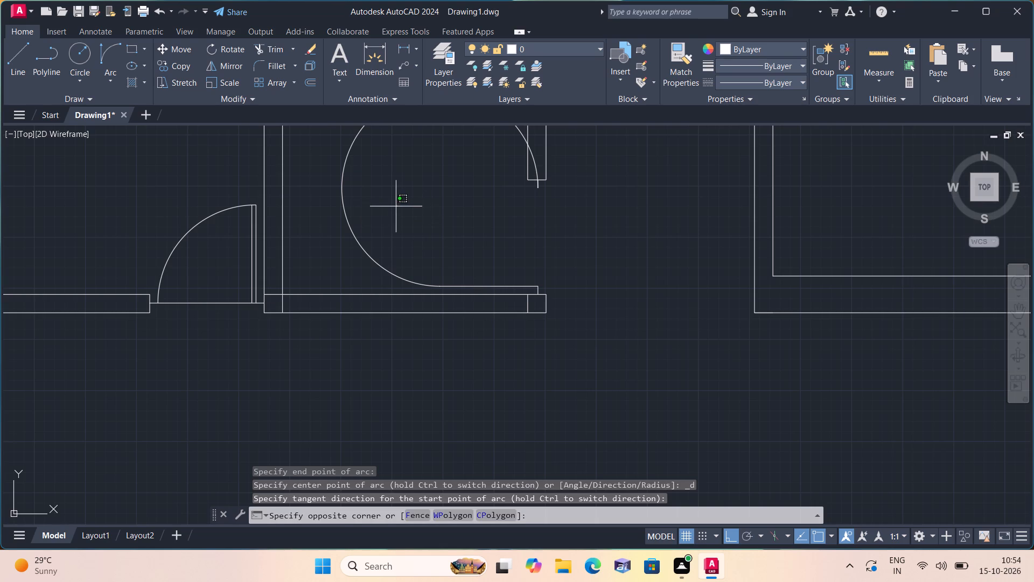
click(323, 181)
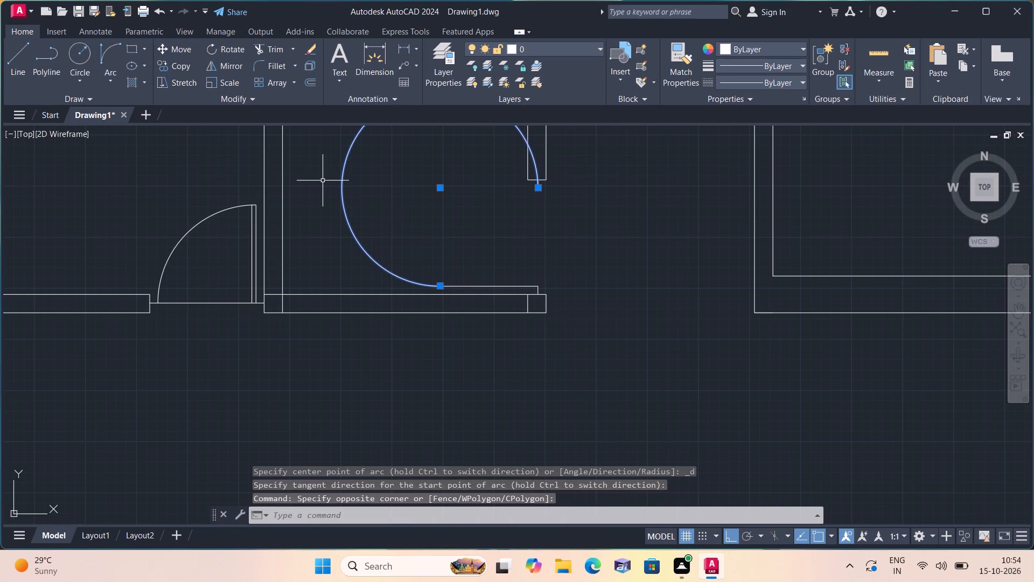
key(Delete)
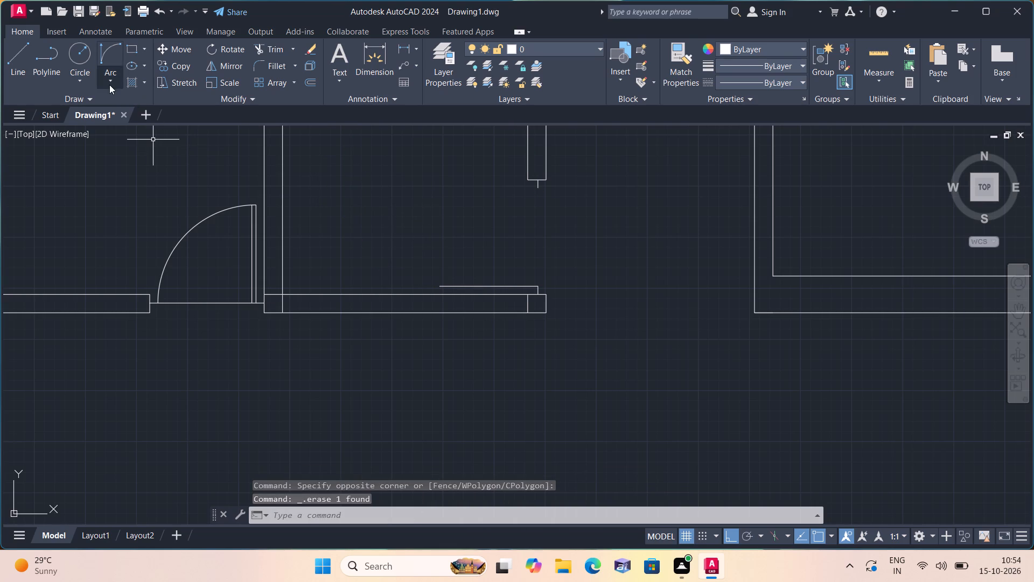
Draw the swing arc with Start, End, Direction from the leaf's west end to the north stub's end, using a northward tangent.
click(109, 85)
click(176, 242)
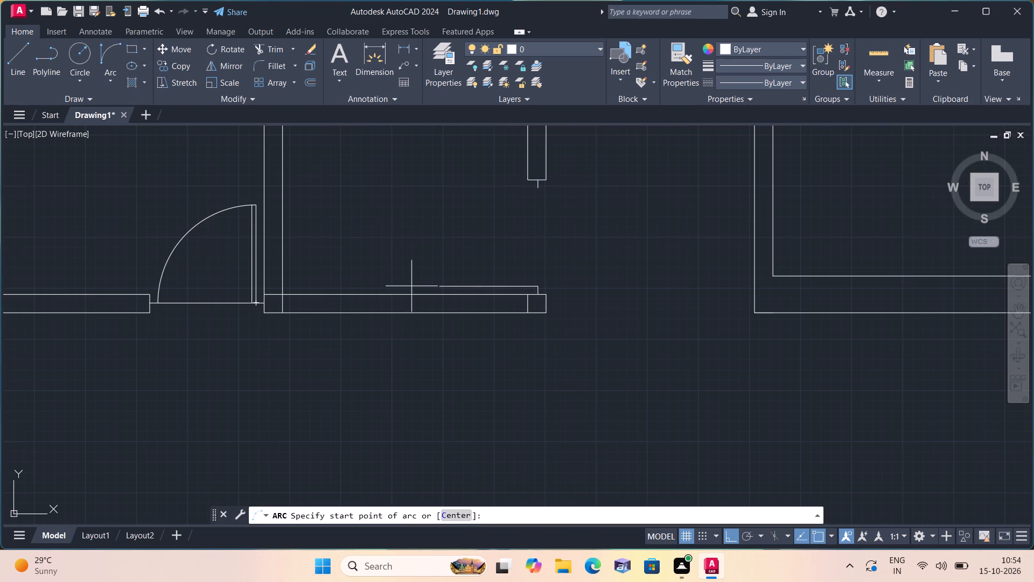
click(442, 286)
click(535, 190)
click(411, 209)
Offset the door leaf line 1" to the north to give the leaf its thickness.
key(o)
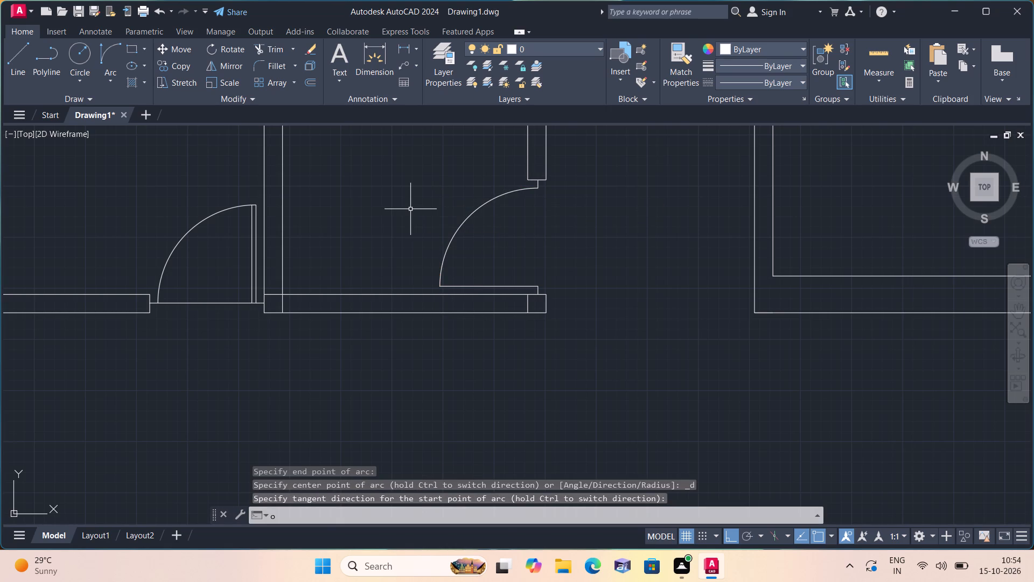
text(ff 1)
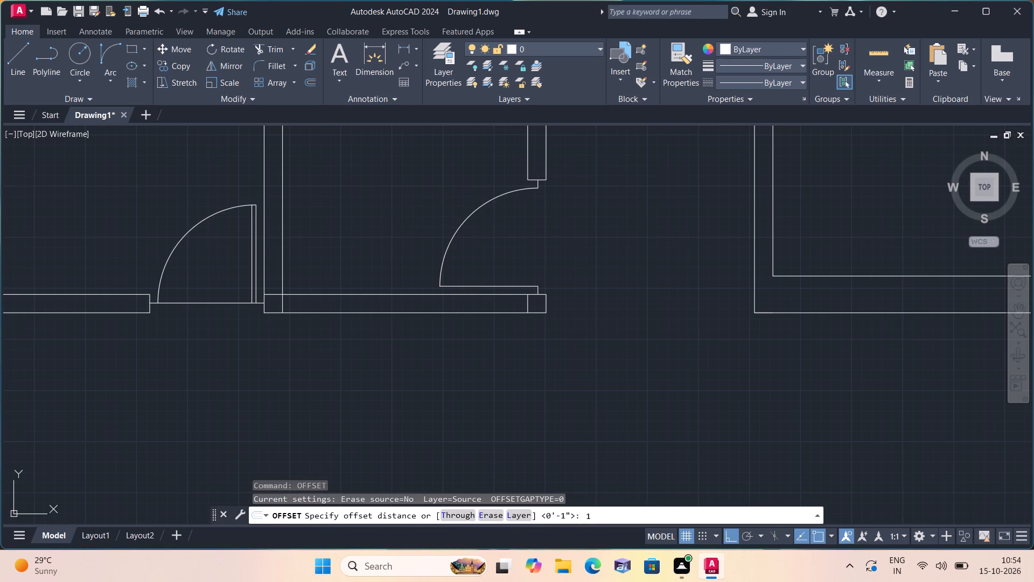
key(apostrophe)
key(BackSpace)
key(shift+quotedbl)
key(space)
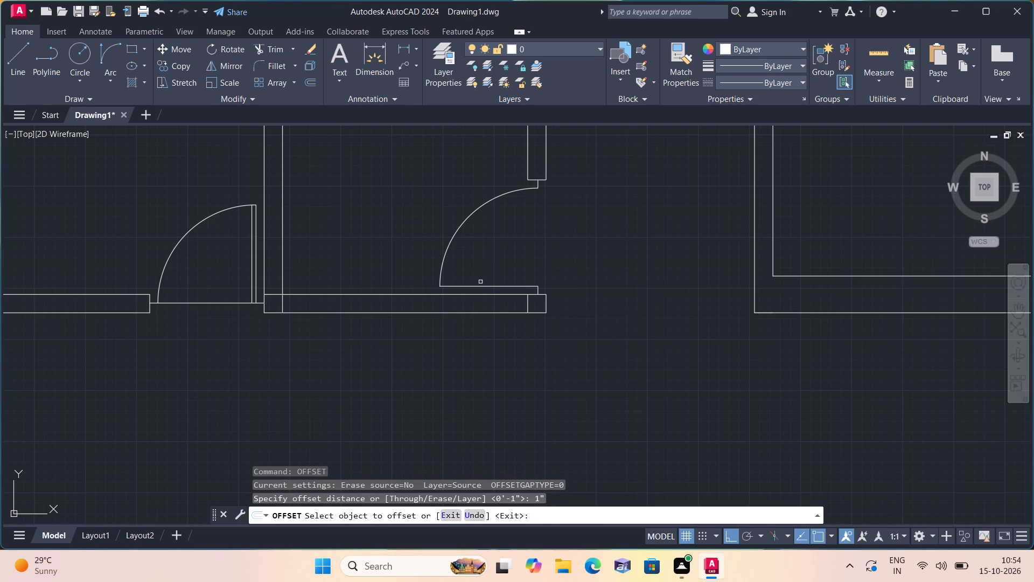
click(486, 288)
click(490, 259)
key(space)
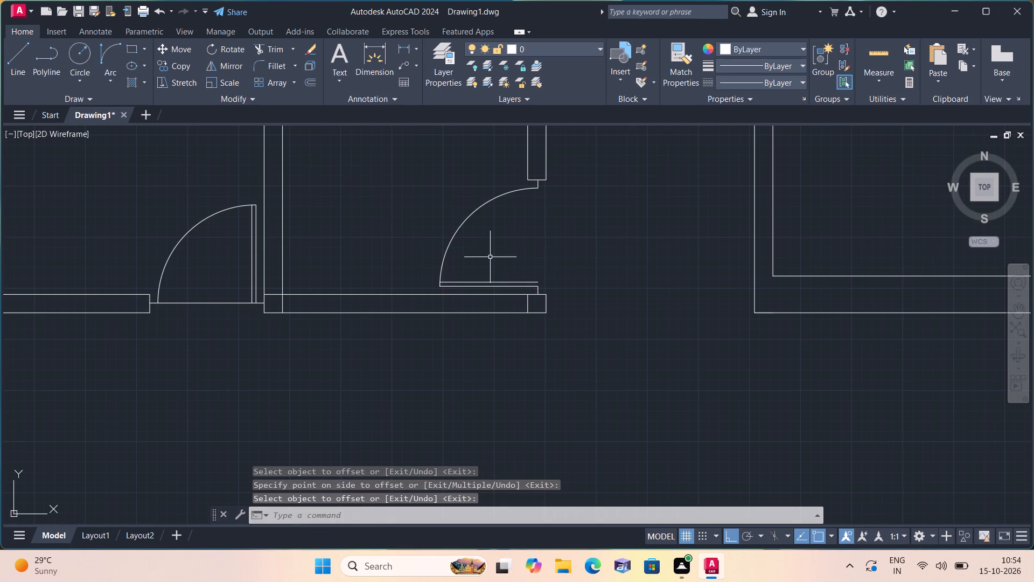
Draw a closing line across the east wall's door opening, from the south stub's end to the north stub's end.
text(l)
key(space)
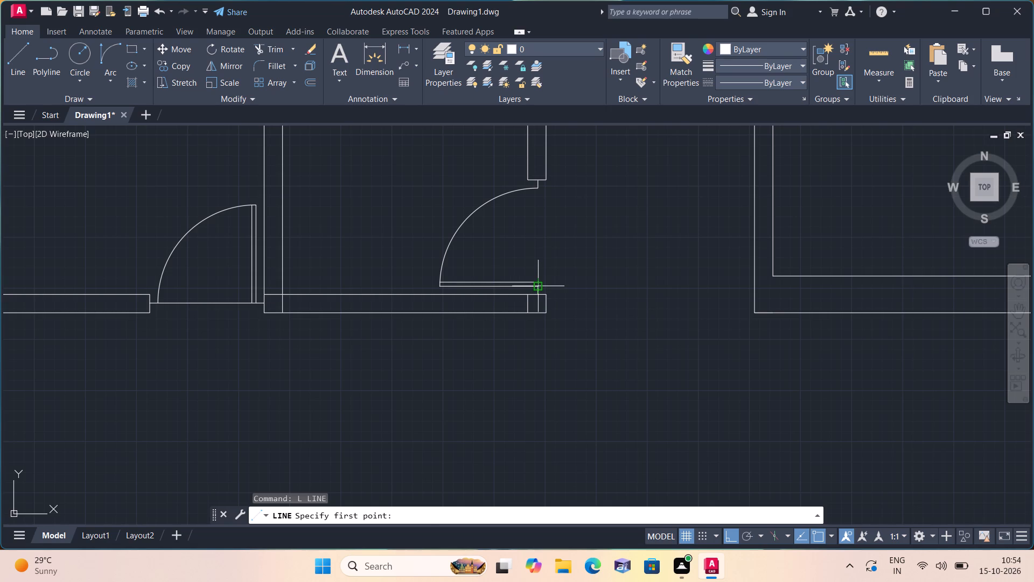
click(540, 287)
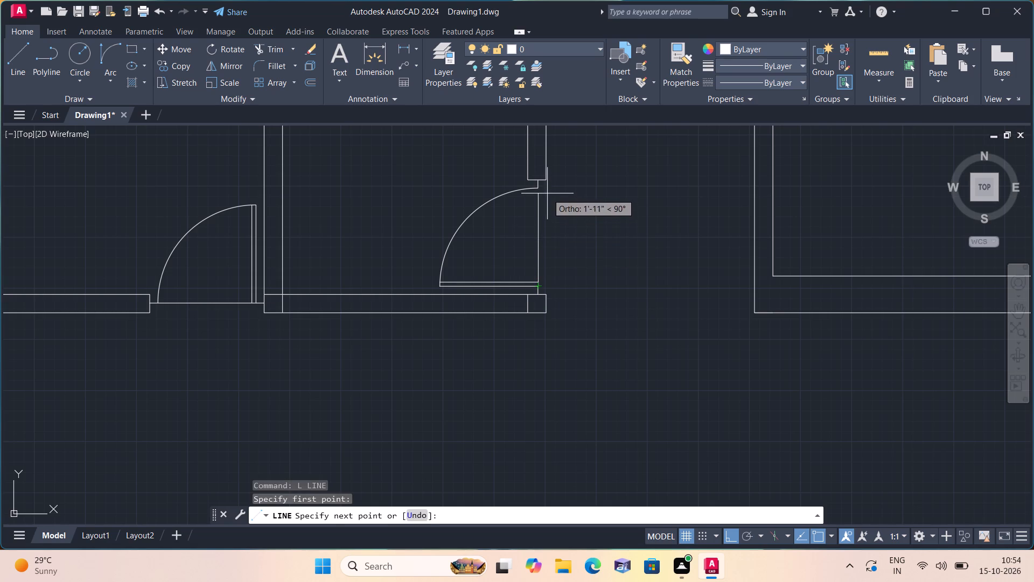
click(538, 191)
key(space)
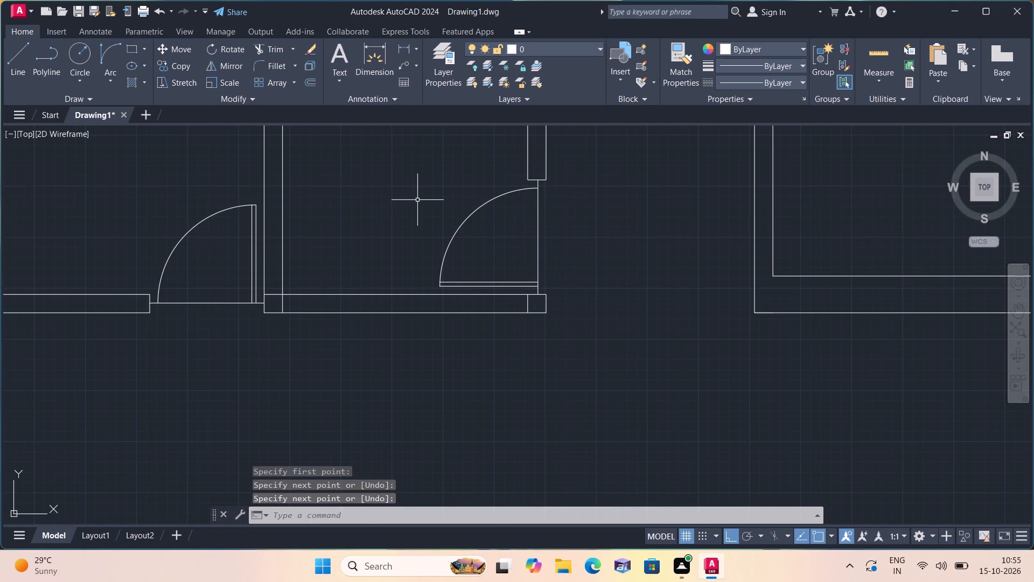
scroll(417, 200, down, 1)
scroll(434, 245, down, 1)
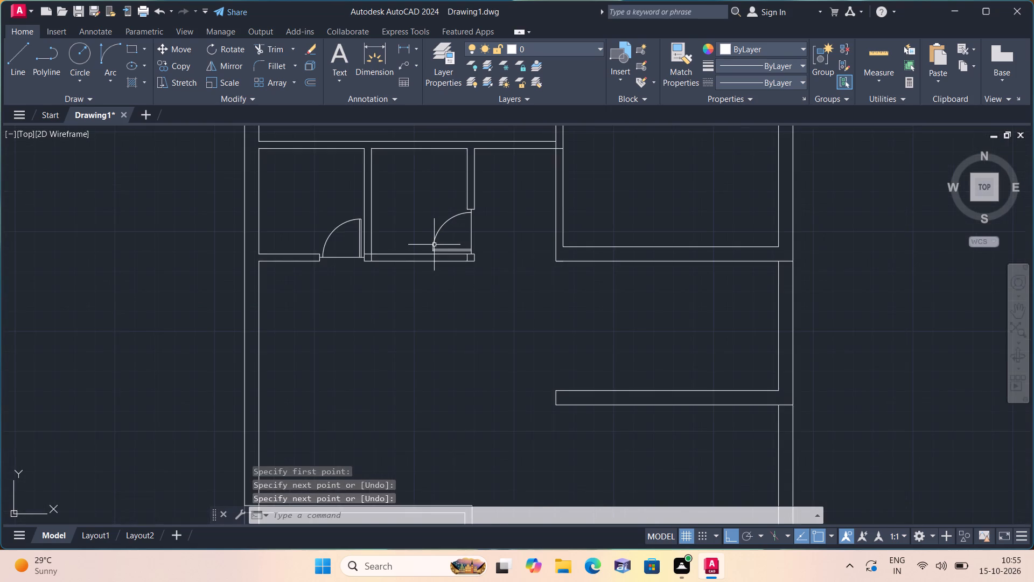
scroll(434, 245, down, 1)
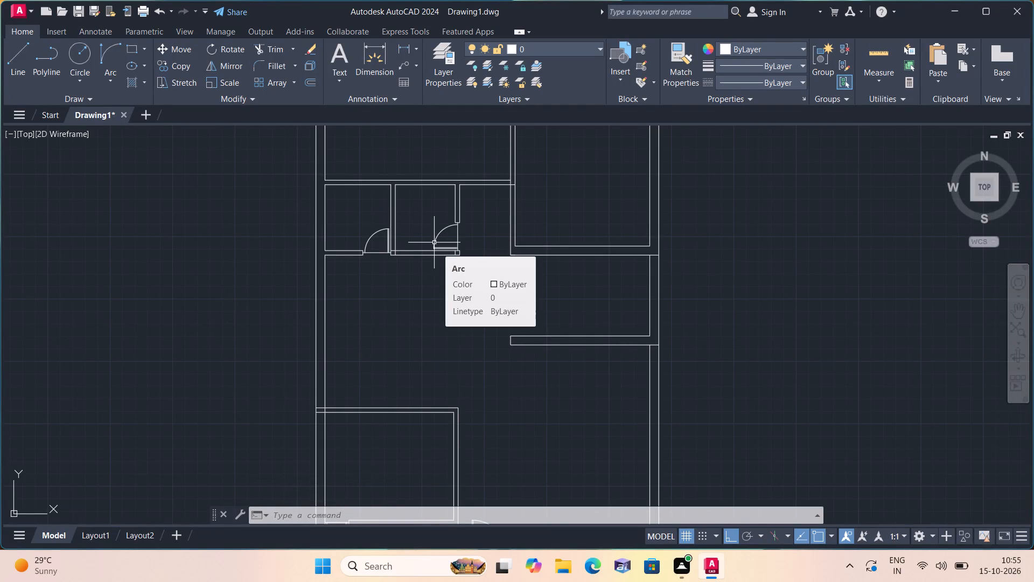
Examine the whole floor plan's rooms and doors from the northern rooms down to the southern rooms.
scroll(434, 244, down, 1)
scroll(470, 282, down, 1)
middle_drag(470, 282, 584, 318)
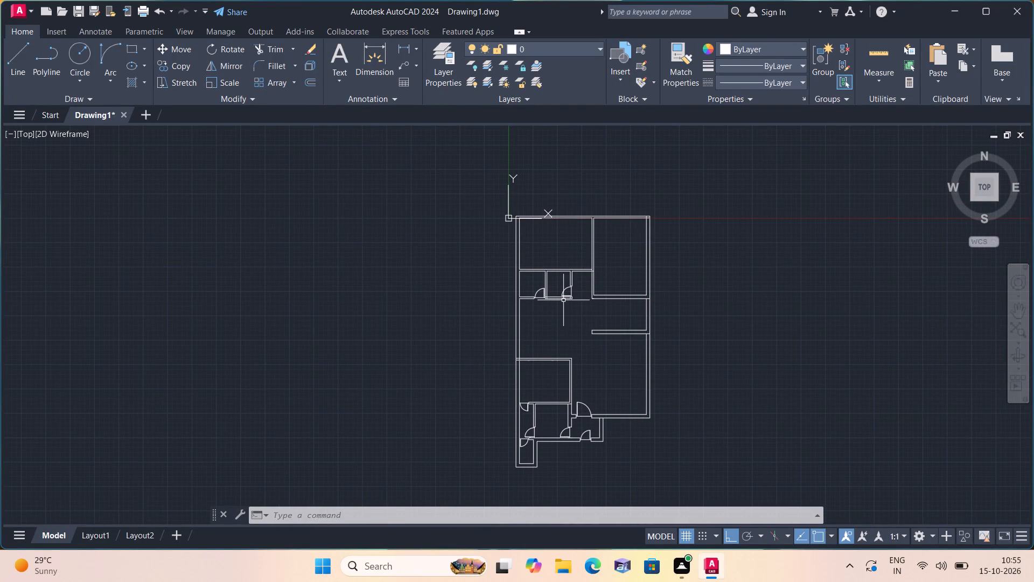
scroll(565, 300, down, 1)
scroll(579, 295, up, 1)
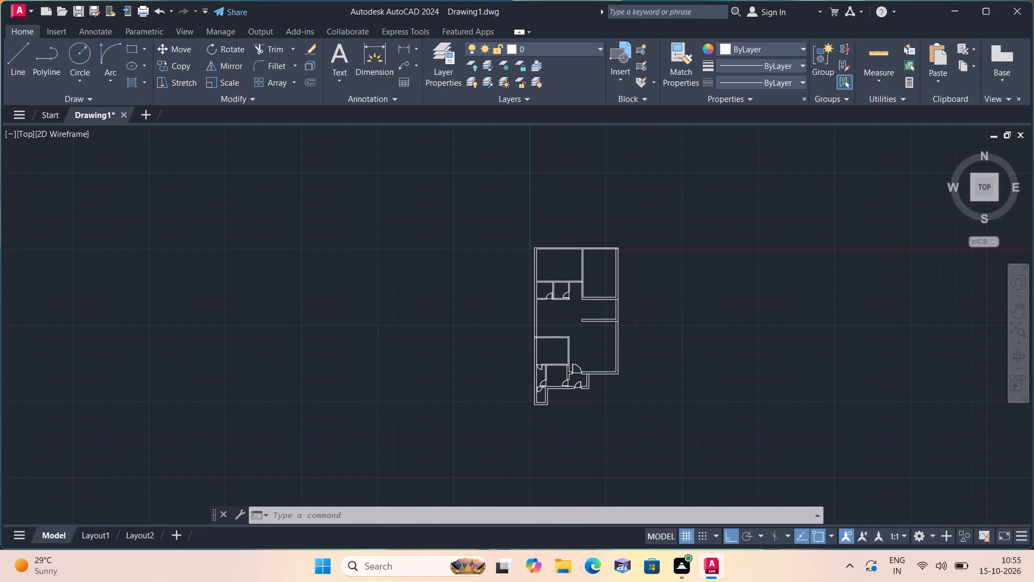
scroll(579, 295, down, 1)
middle_drag(579, 295, 635, 318)
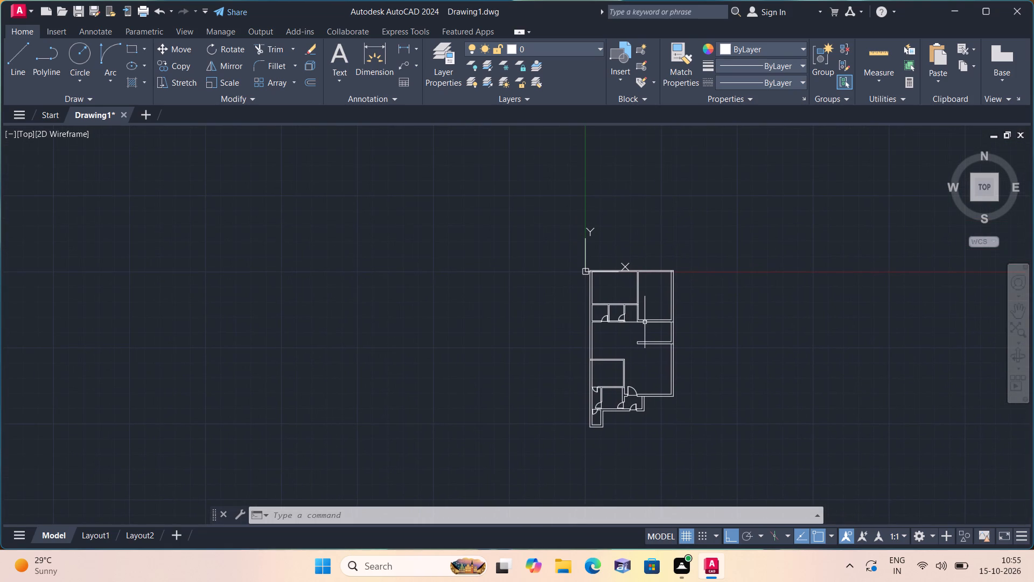
scroll(645, 322, up, 1)
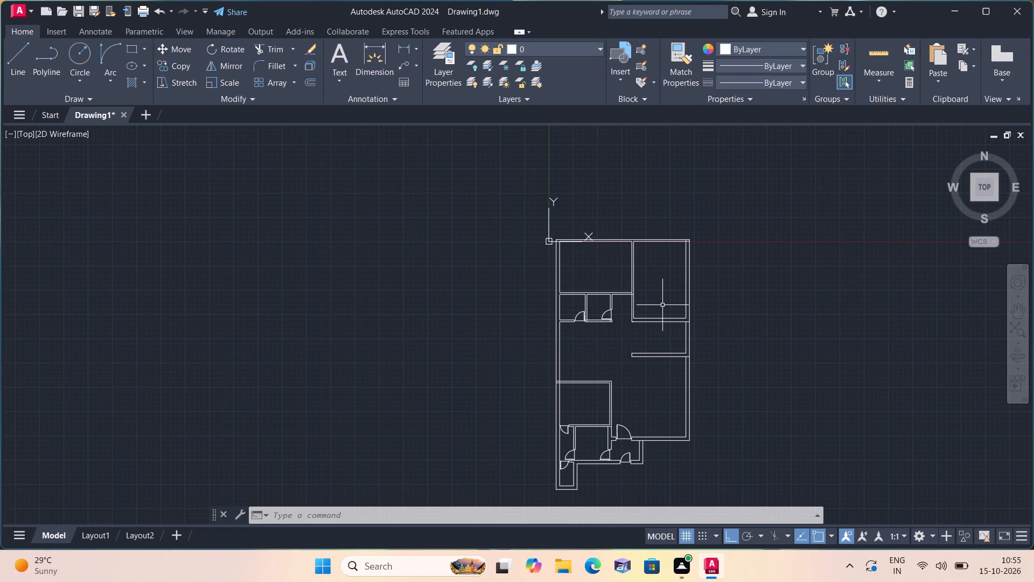
scroll(641, 310, up, 1)
middle_drag(637, 307, 631, 282)
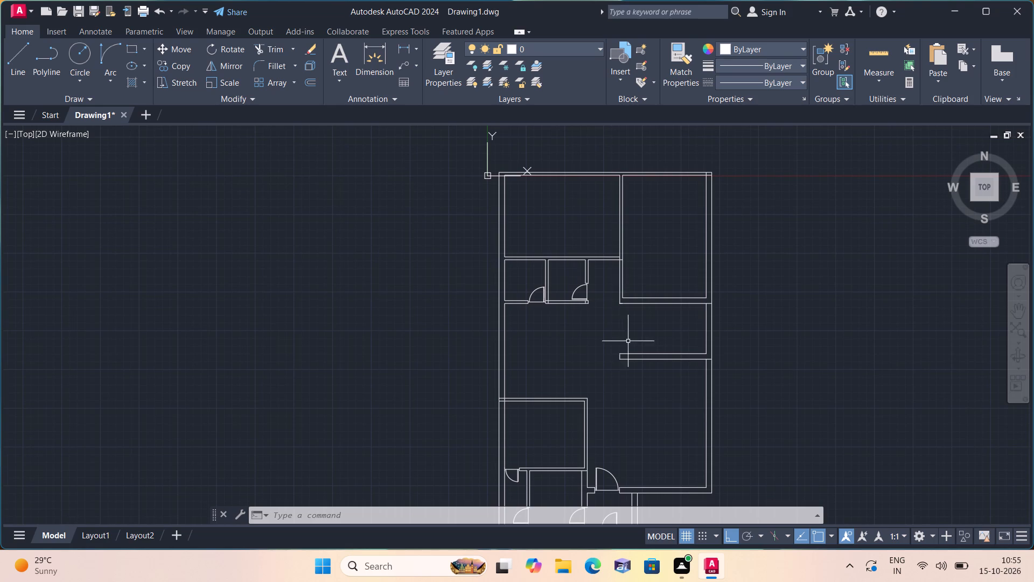
middle_drag(637, 371, 650, 261)
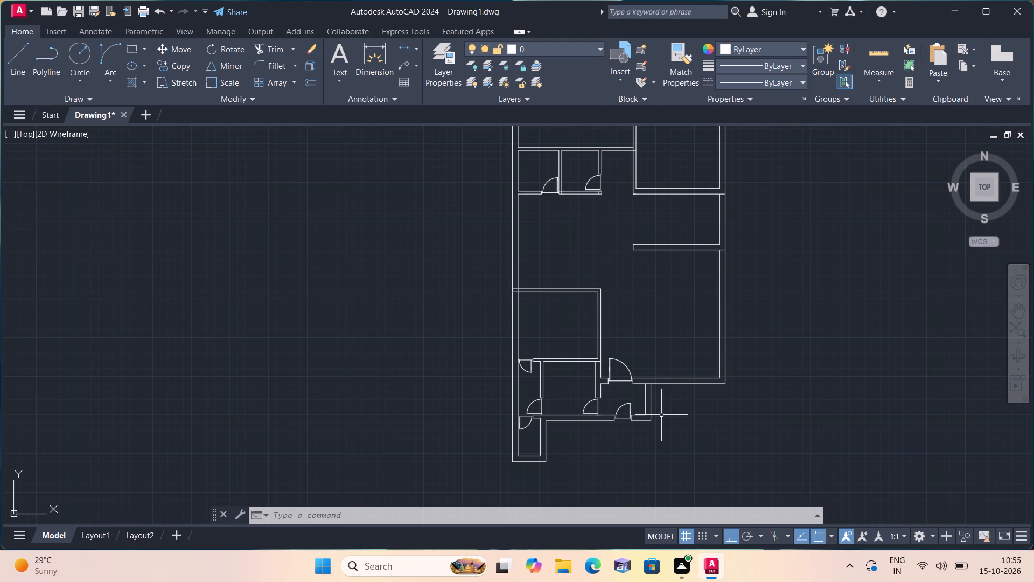
scroll(650, 388, up, 2)
middle_drag(646, 391, 654, 338)
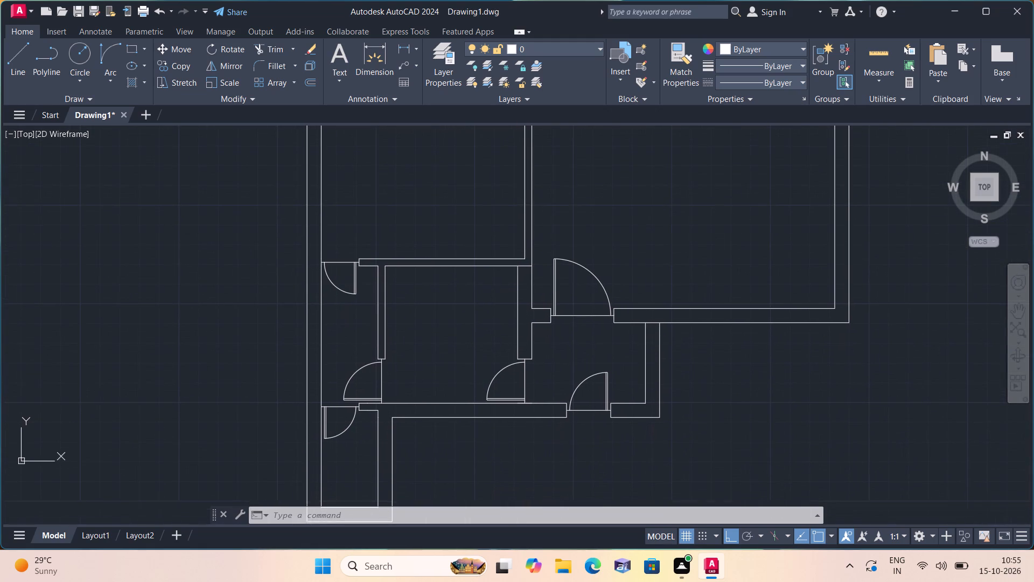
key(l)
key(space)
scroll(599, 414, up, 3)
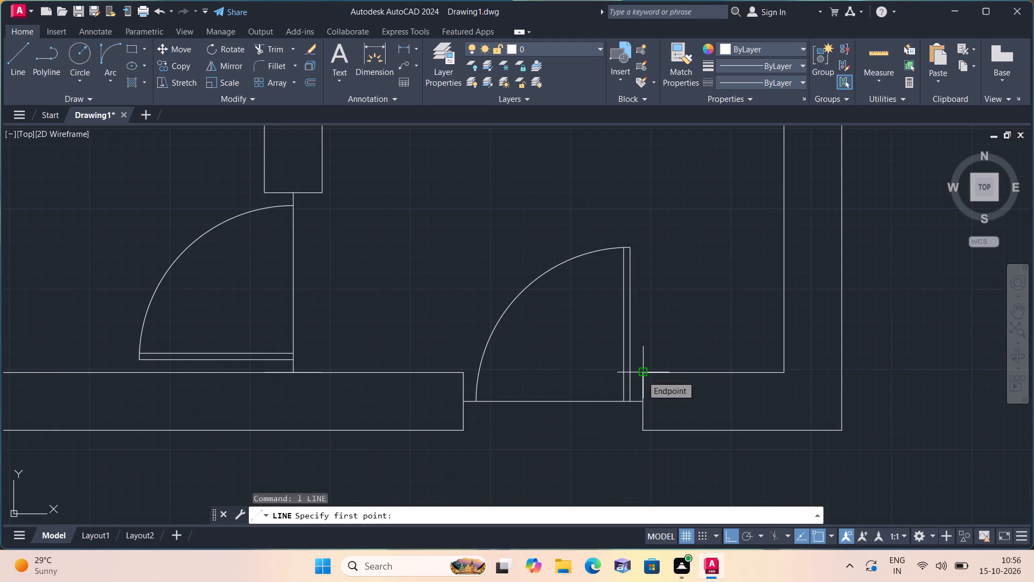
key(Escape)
Remove the door leaf, swing arc and closing line from the opening in the small southeastern vestibule's south wall.
key(t)
text(rim)
key(space)
click(640, 332)
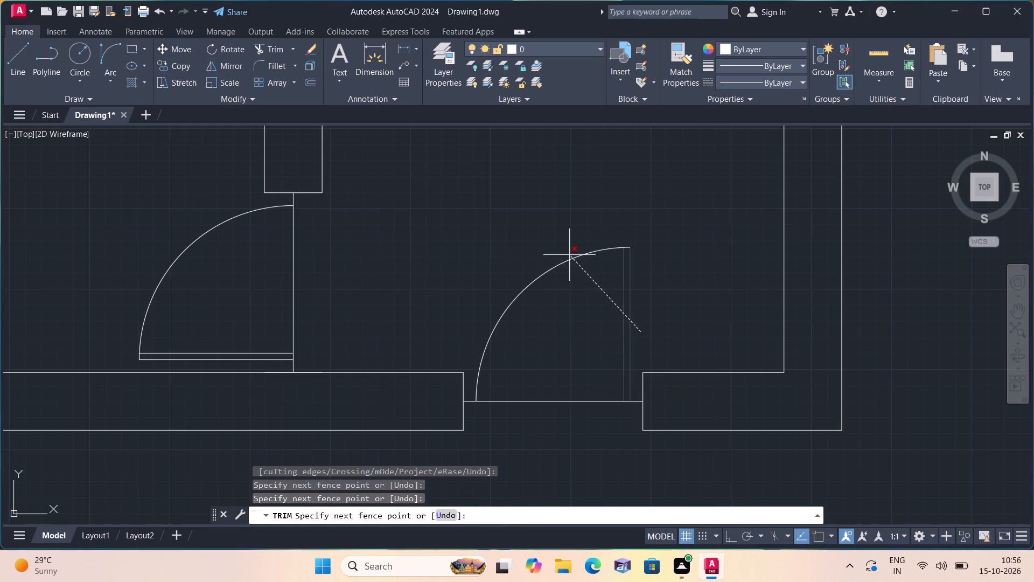
click(564, 250)
drag(661, 286, 654, 276)
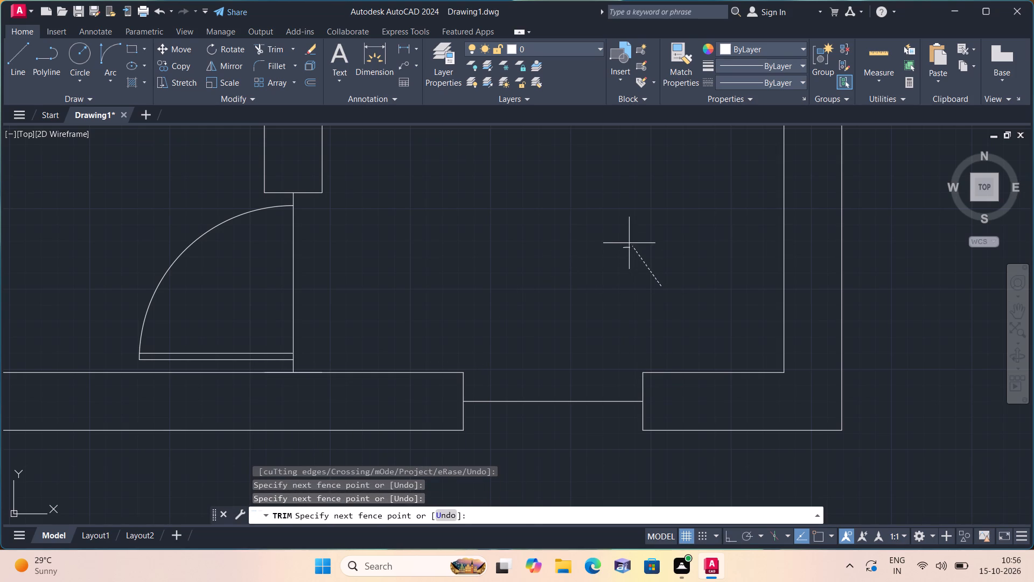
click(630, 244)
click(631, 246)
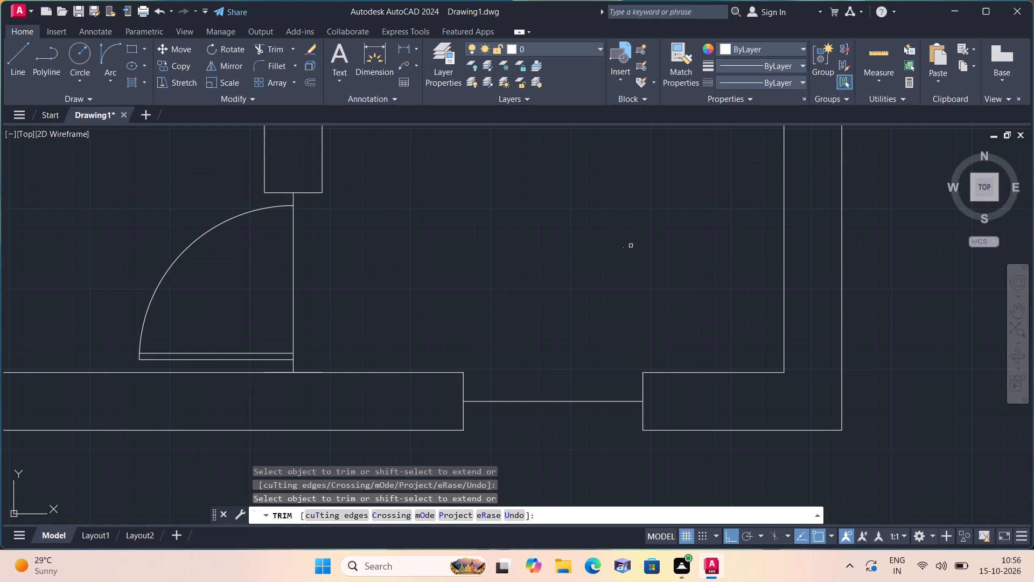
click(624, 247)
key(space)
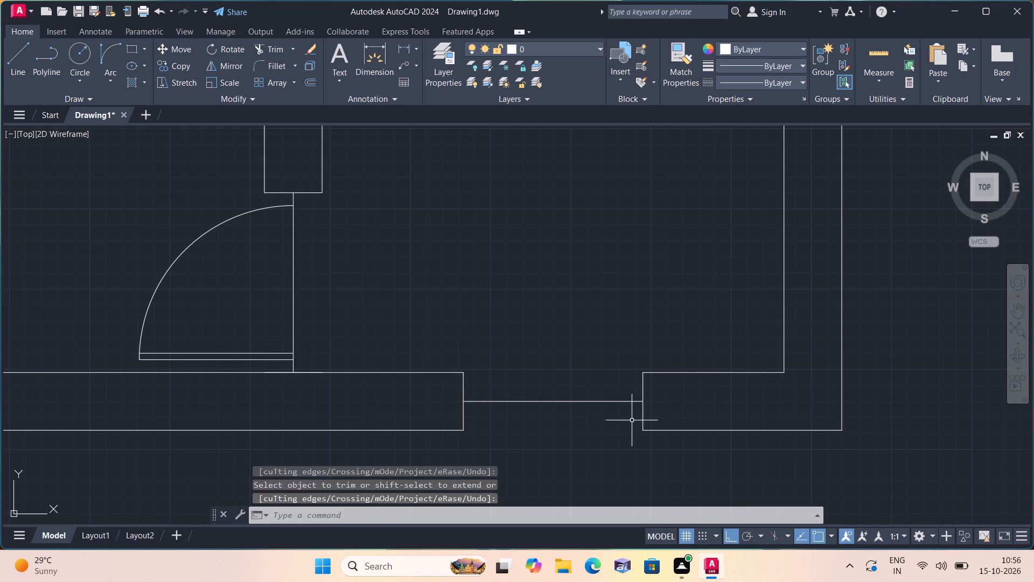
click(631, 424)
click(560, 347)
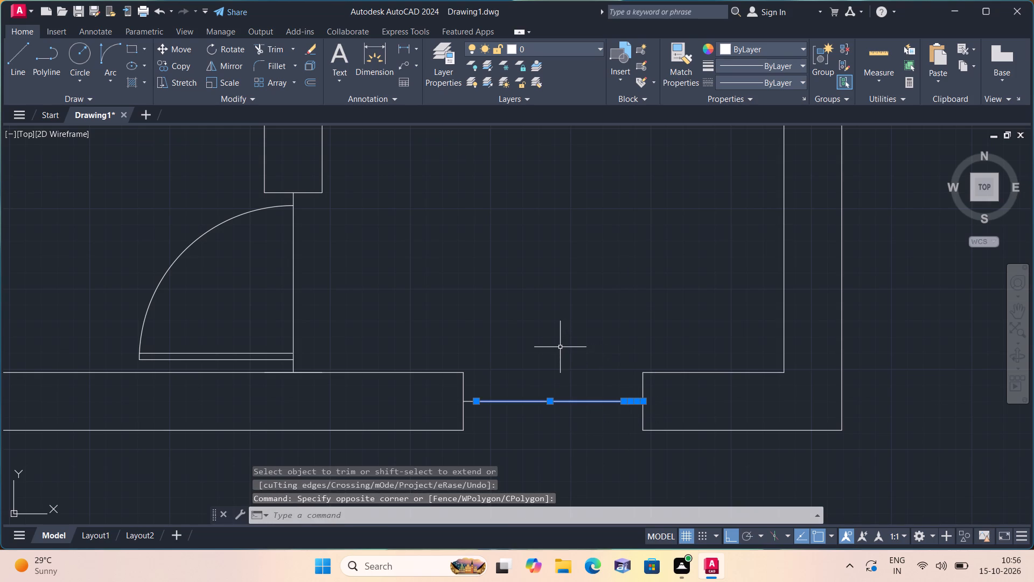
key(Delete)
From the west stub, draw 3' and 2" segments eastward and a new jamb line across the full wall thickness at their end.
key(l)
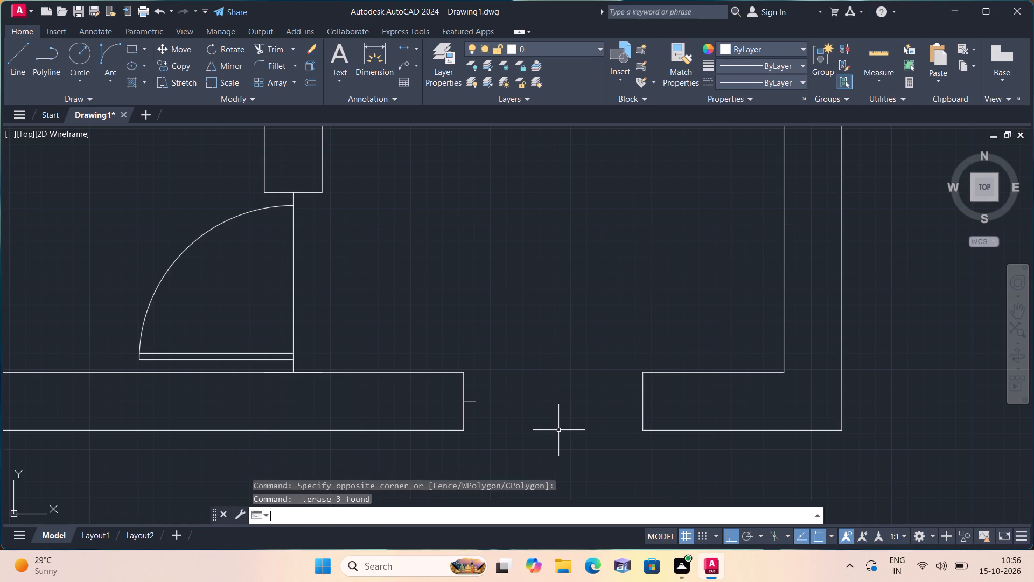
key(space)
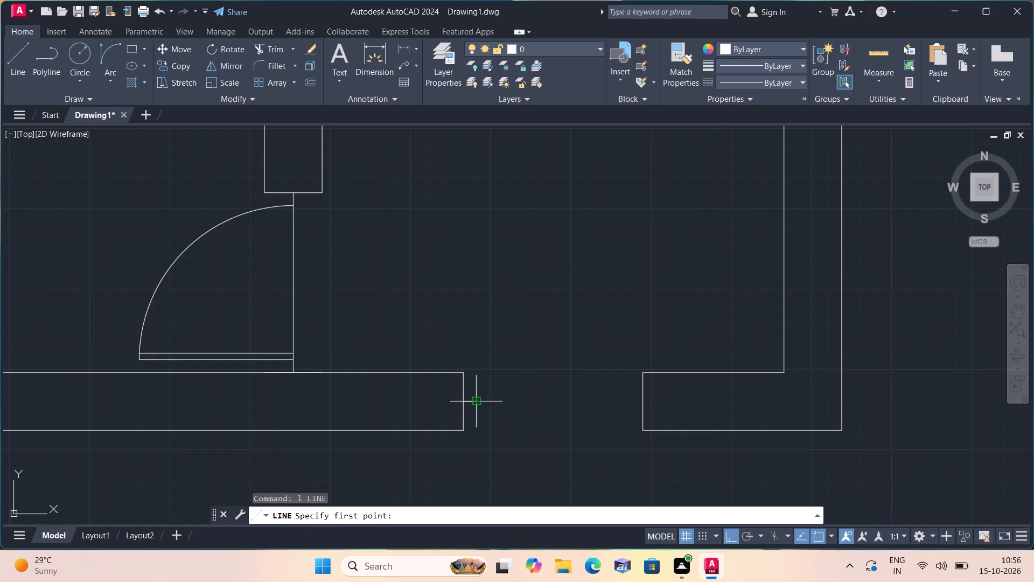
click(479, 401)
text(3')
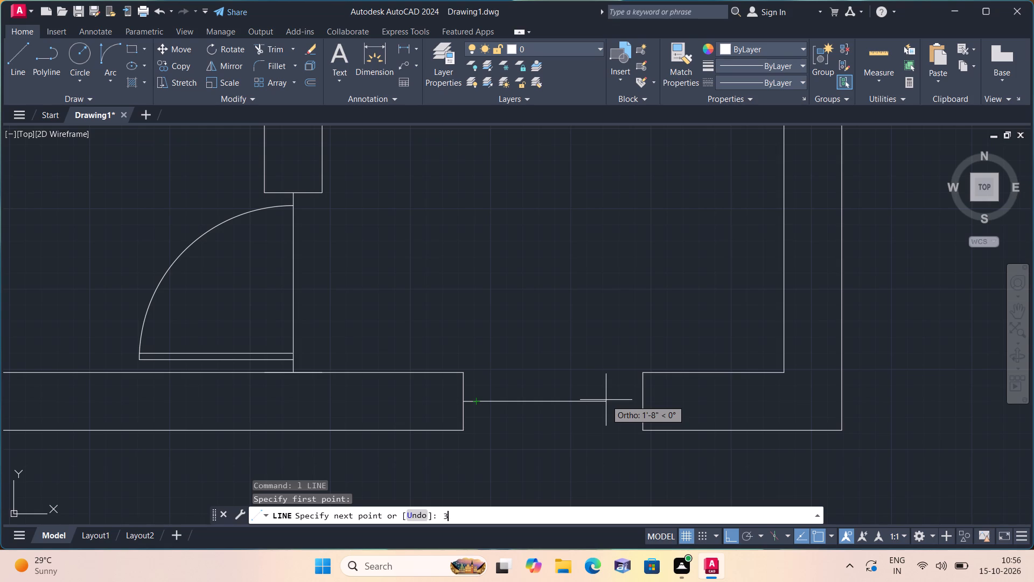
key(space)
text(2")
key(space)
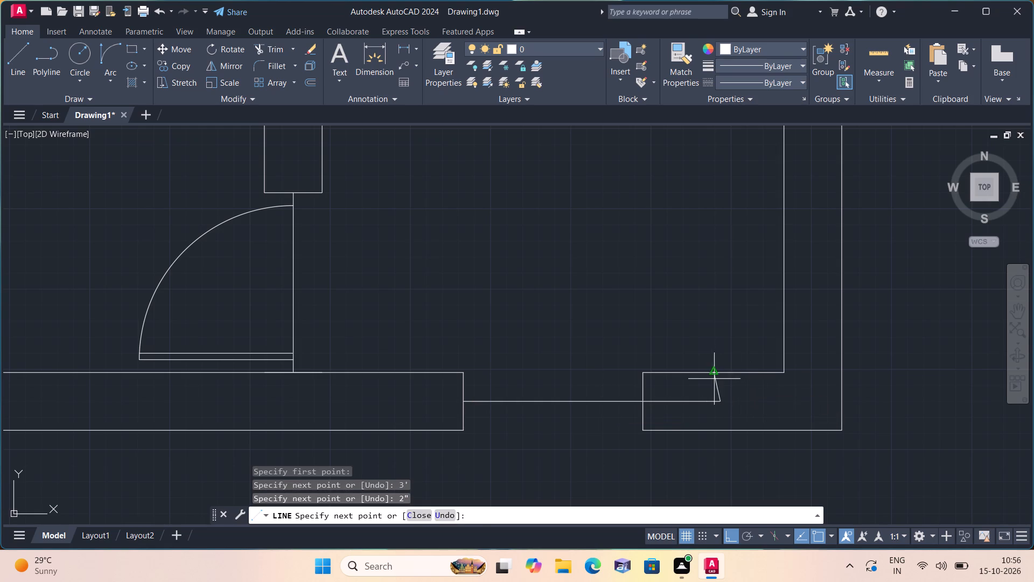
click(717, 371)
key(space)
key(space)
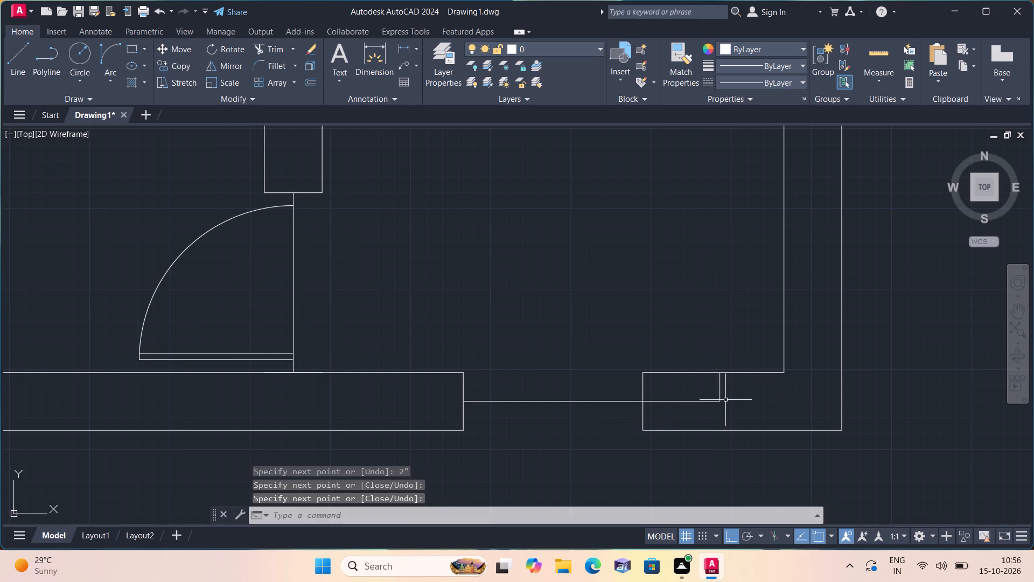
click(718, 403)
click(721, 427)
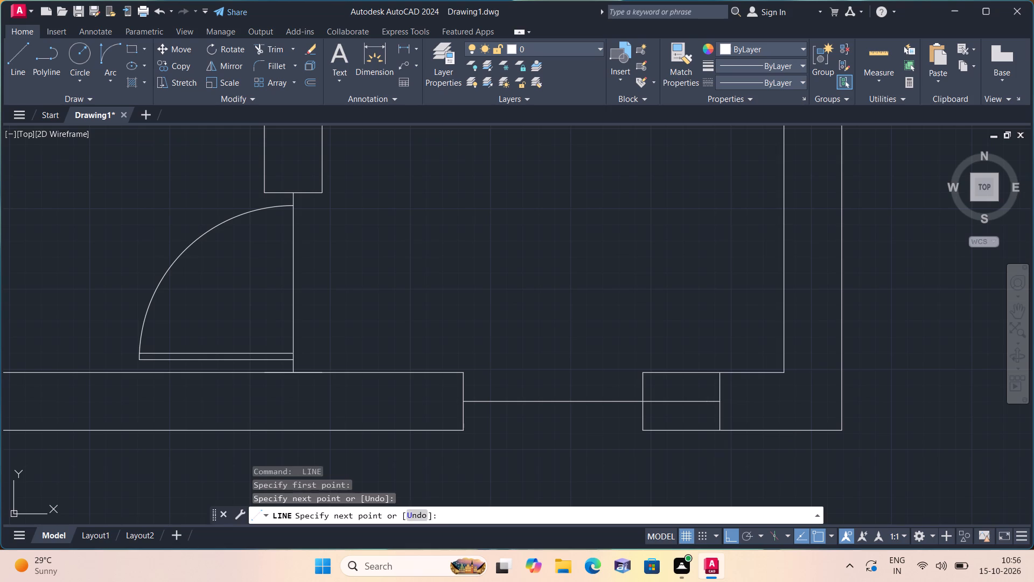
key(space)
Trim the wall faces, old jamb and 3' guide segment to widen the opening, keeping the short stub at each jamb.
key(t)
key(r)
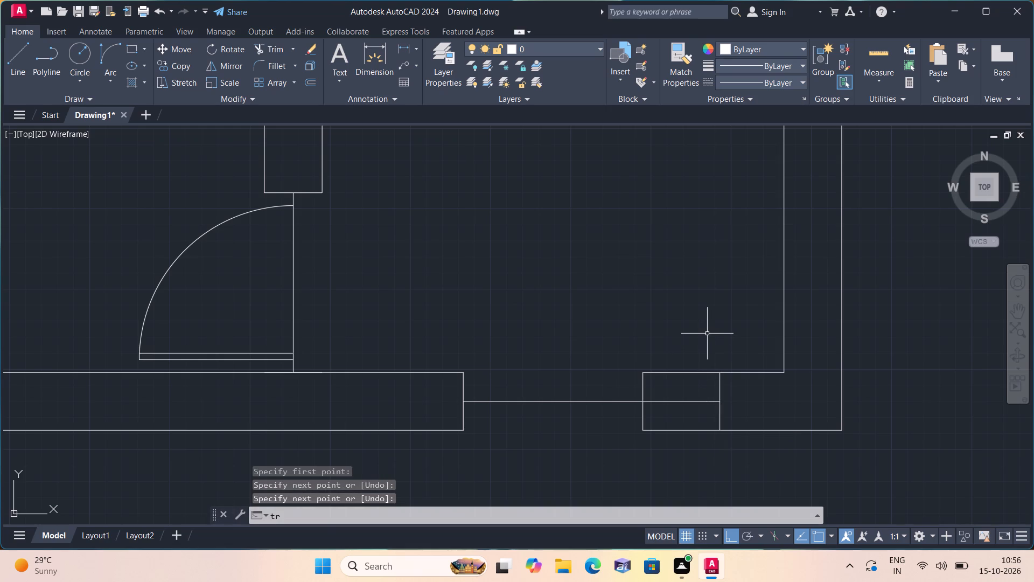
text(im)
key(space)
drag(703, 337, 694, 407)
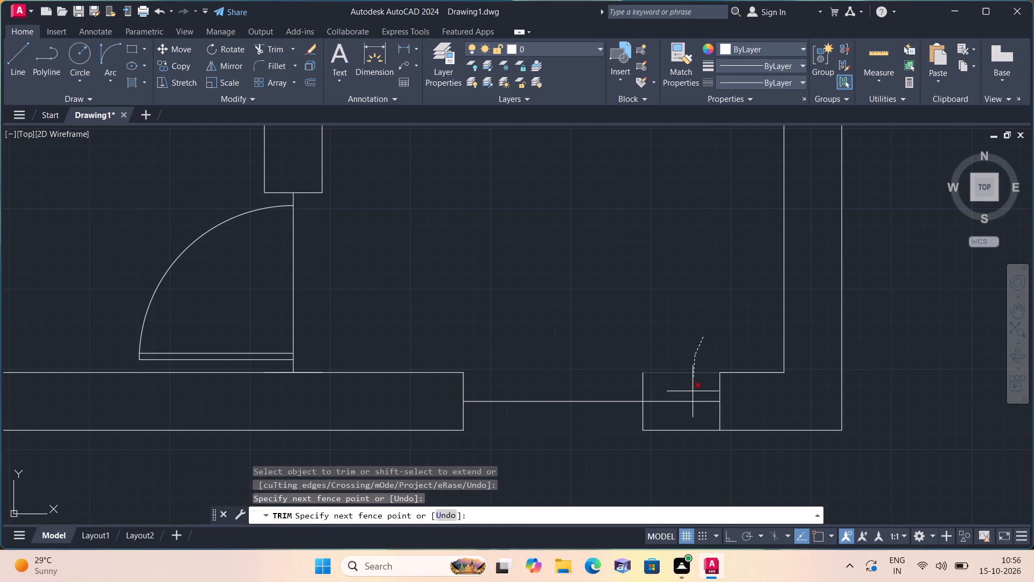
drag(694, 407, 690, 440)
click(689, 440)
click(596, 378)
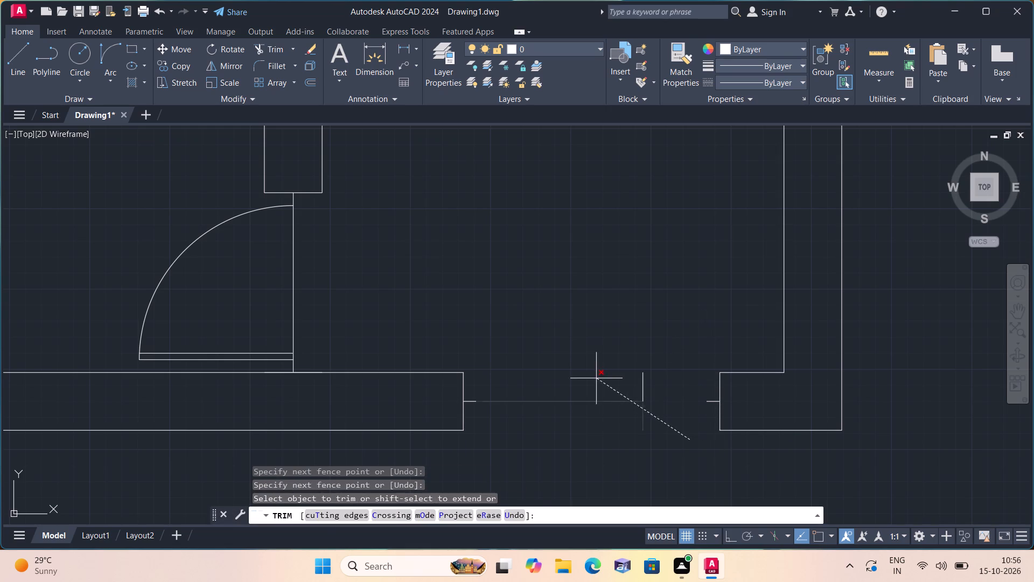
click(644, 390)
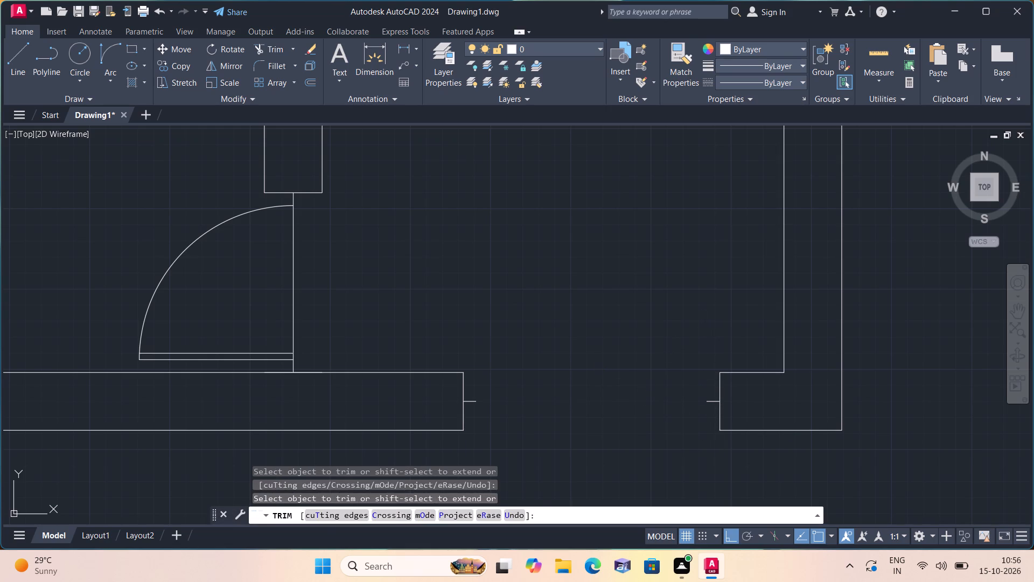
key(space)
Draw a 3' door leaf line northward from the end of the east jamb's stub.
scroll(604, 338, down, 1)
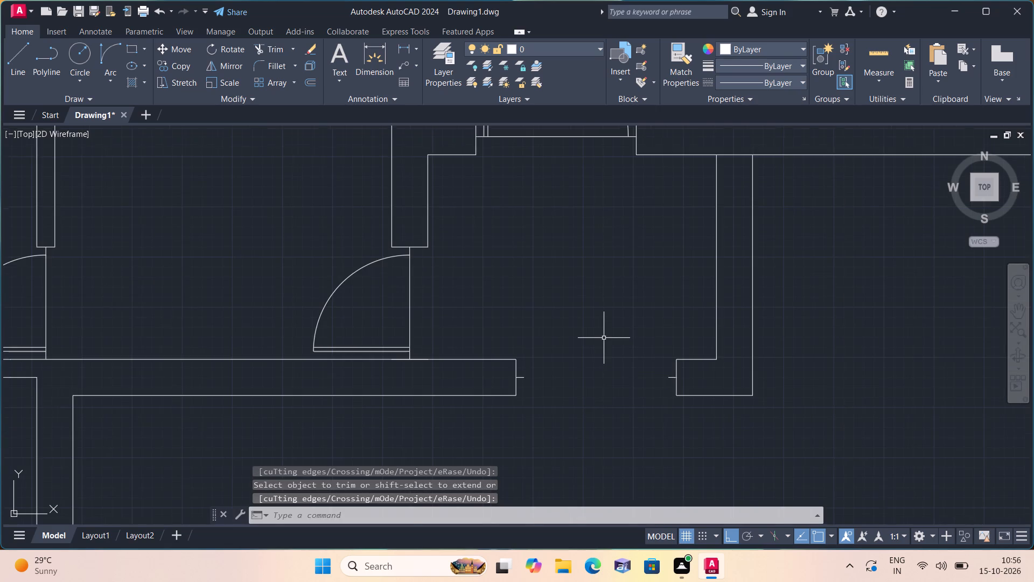
scroll(604, 338, up, 1)
scroll(604, 338, down, 1)
scroll(604, 338, up, 1)
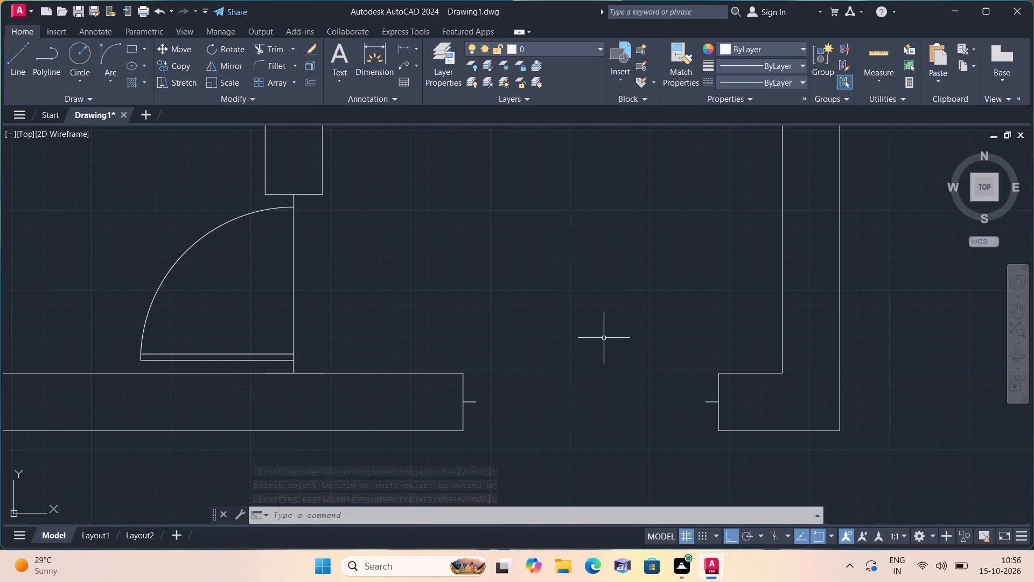
key(l)
key(space)
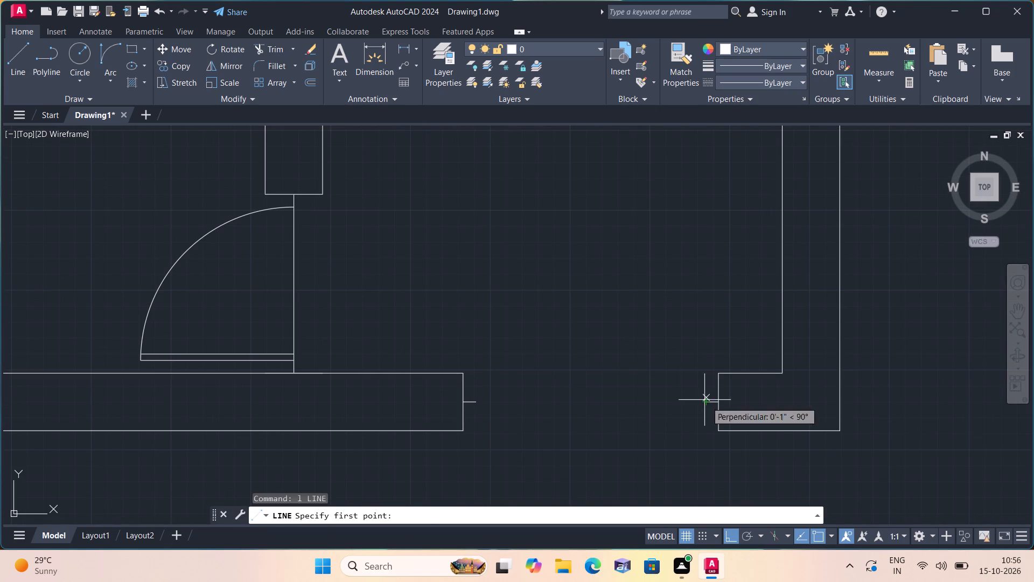
click(706, 401)
key(3)
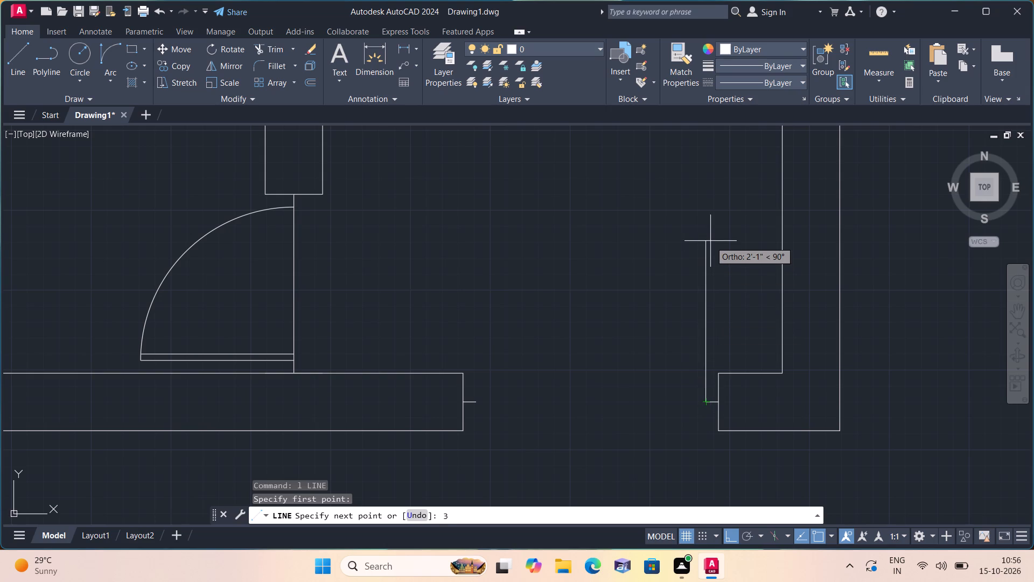
key(apostrophe)
key(space)
key(Escape)
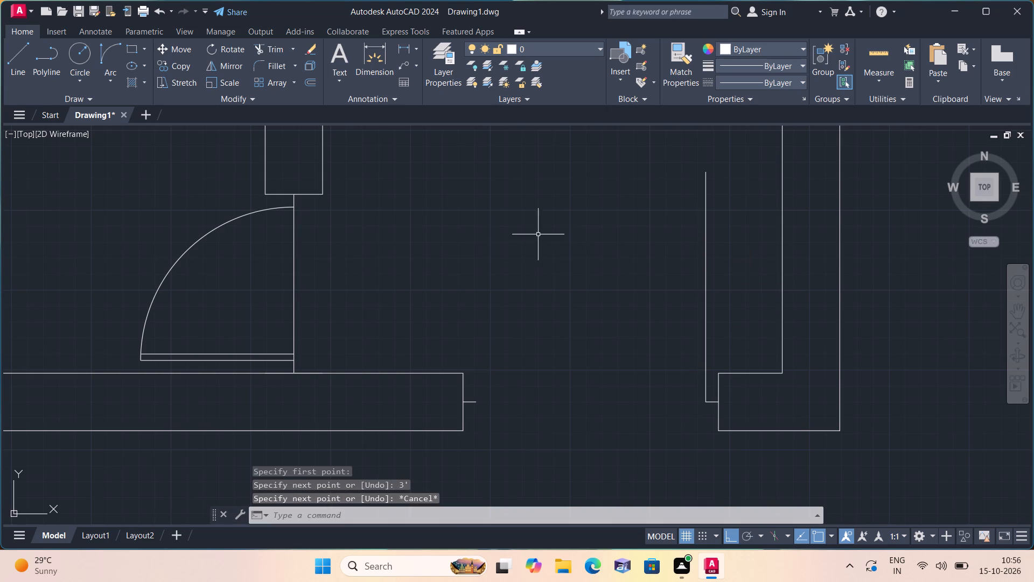
Draw the swing arc with Start, End, Direction from the leaf's north end to the west stub's end, using a westward tangent.
click(118, 81)
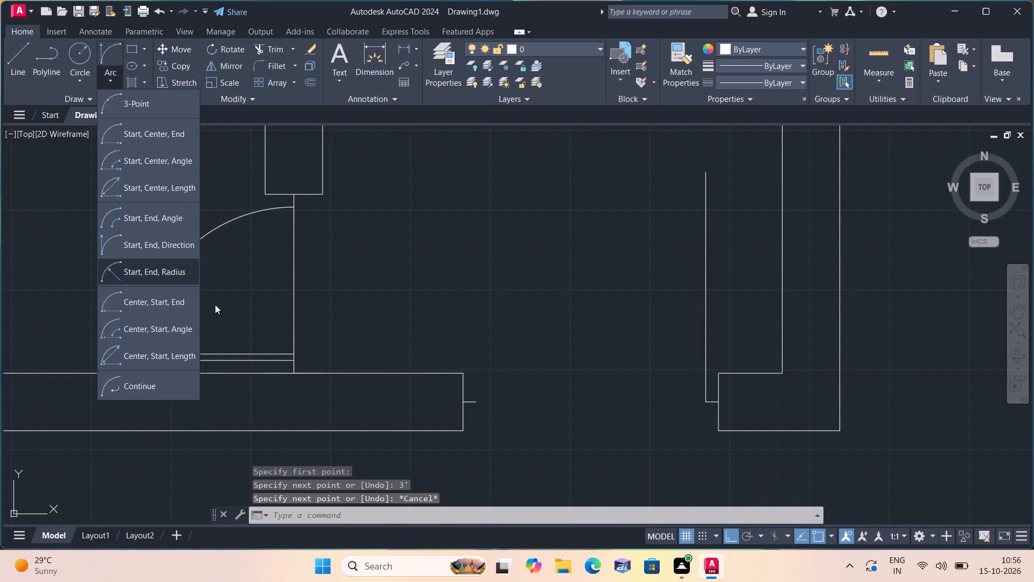
click(176, 242)
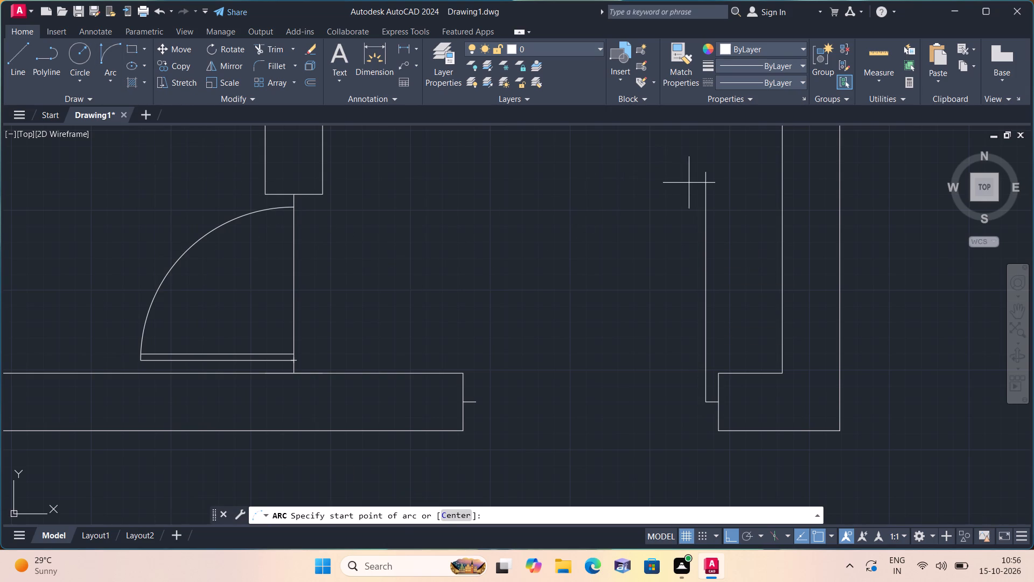
click(707, 170)
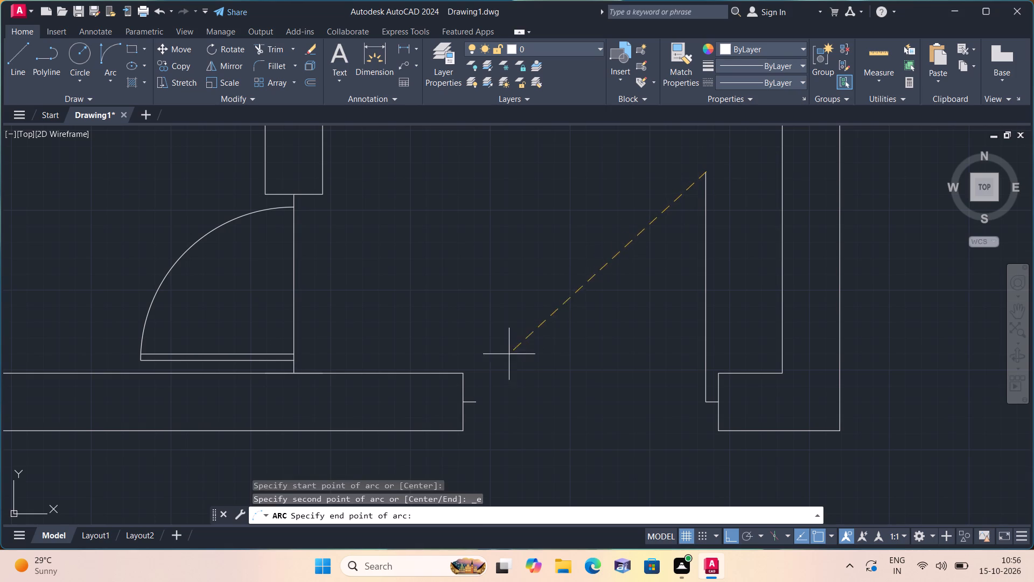
click(479, 405)
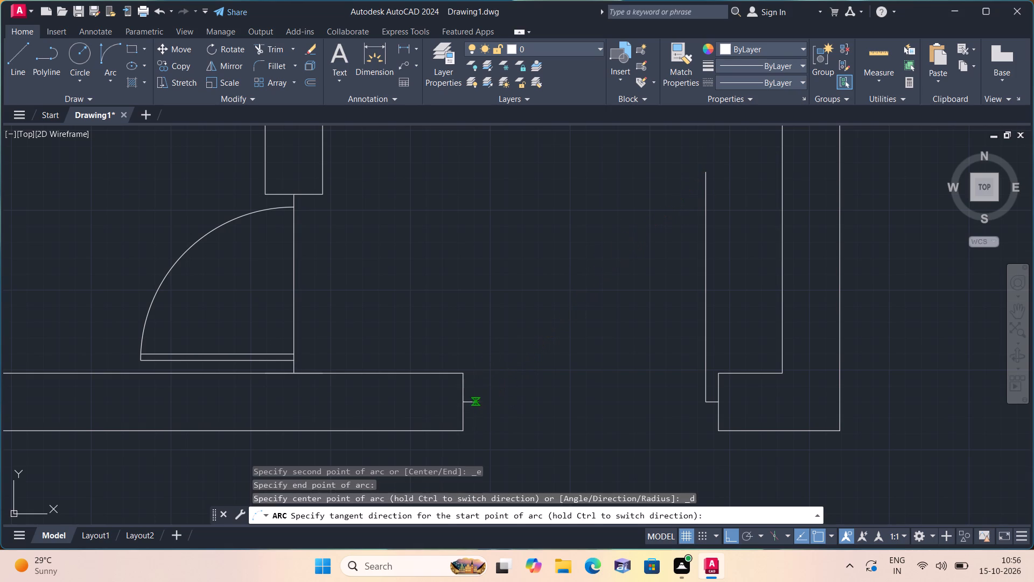
click(445, 288)
Offset the door leaf line 1" to the west to give the leaf its thickness.
scroll(454, 292, down, 2)
text(off)
key(space)
text(1")
key(space)
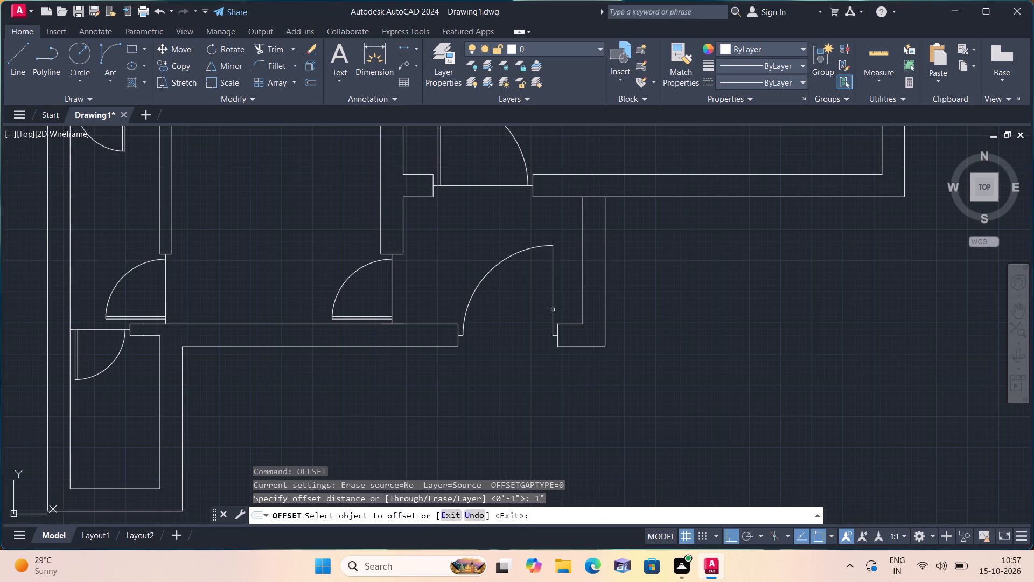
click(553, 310)
click(525, 318)
key(space)
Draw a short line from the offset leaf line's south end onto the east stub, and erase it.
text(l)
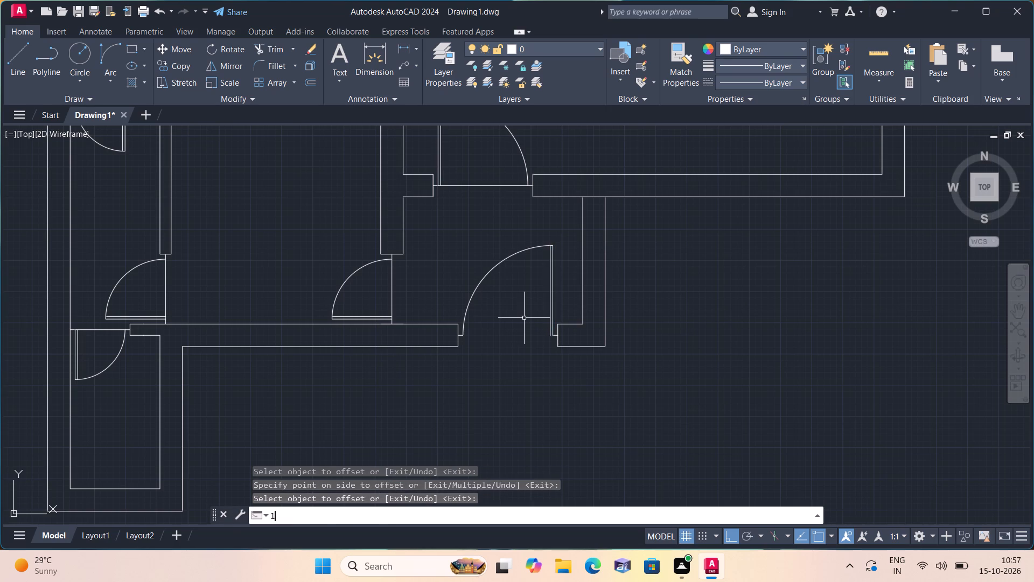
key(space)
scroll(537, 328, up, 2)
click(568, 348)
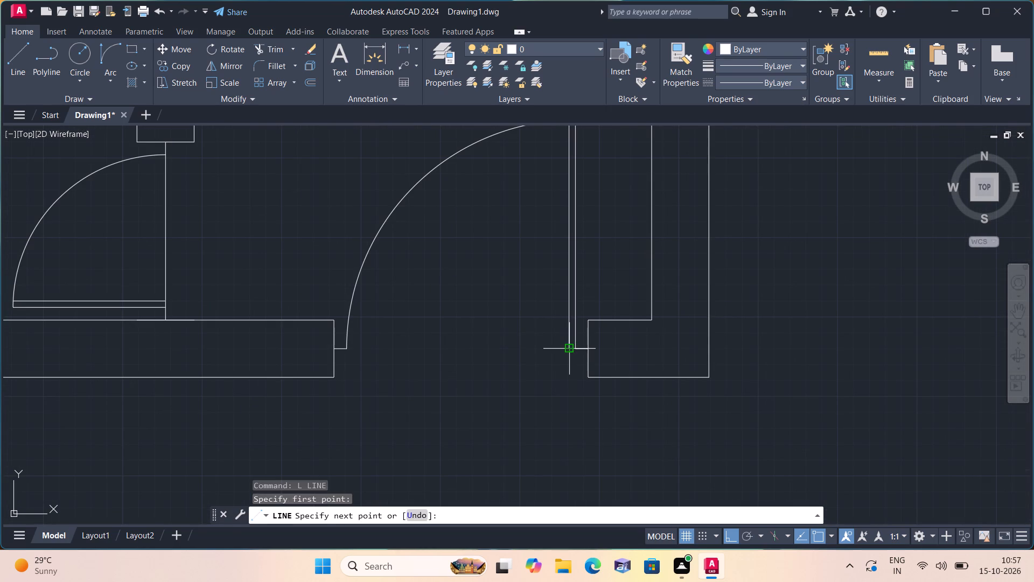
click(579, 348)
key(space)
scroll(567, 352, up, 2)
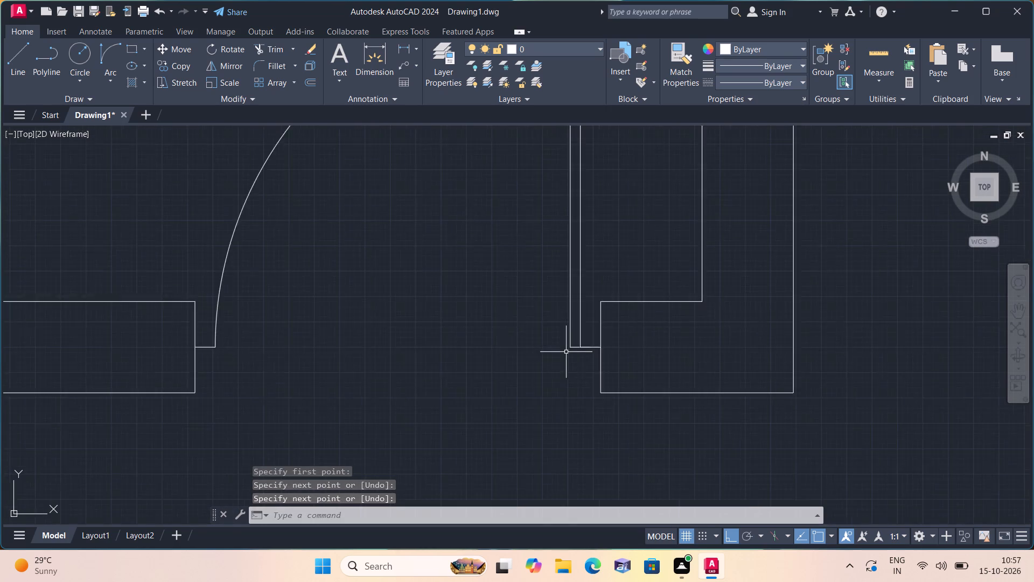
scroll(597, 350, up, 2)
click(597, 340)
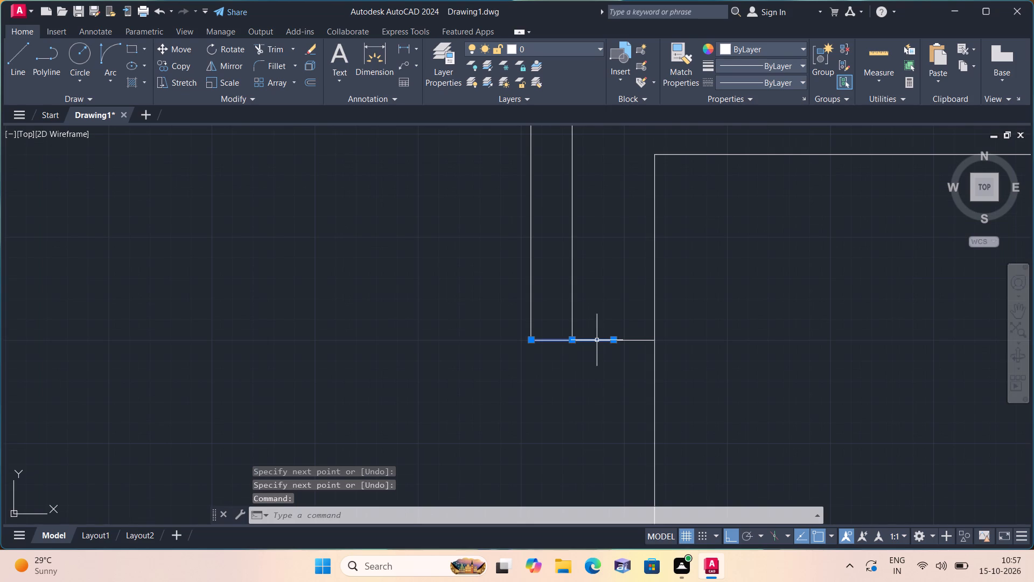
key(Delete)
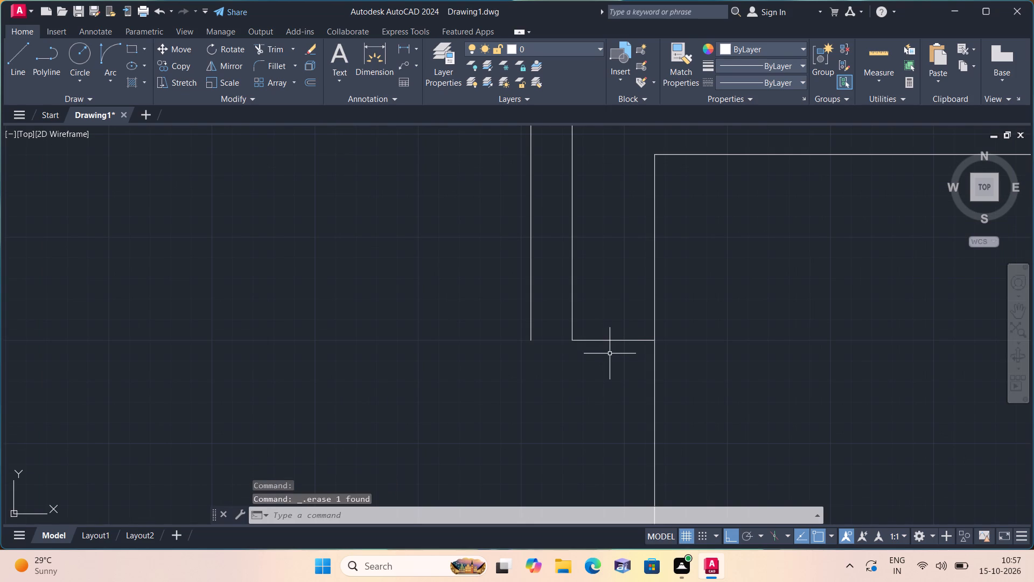
Extend the east jamb's stub westward to the offset leaf line, closing the south end of the door leaf.
text(exte)
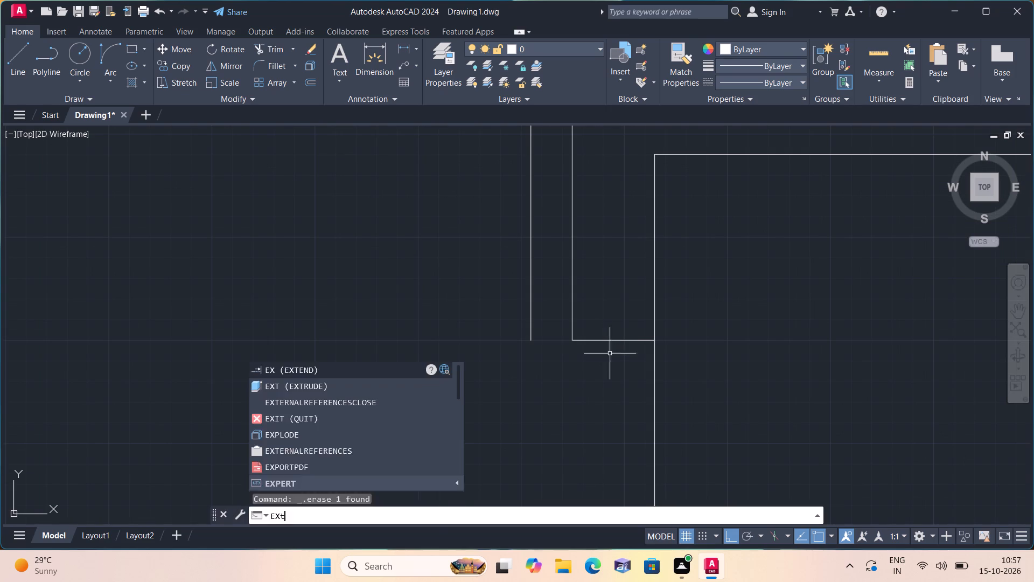
key(space)
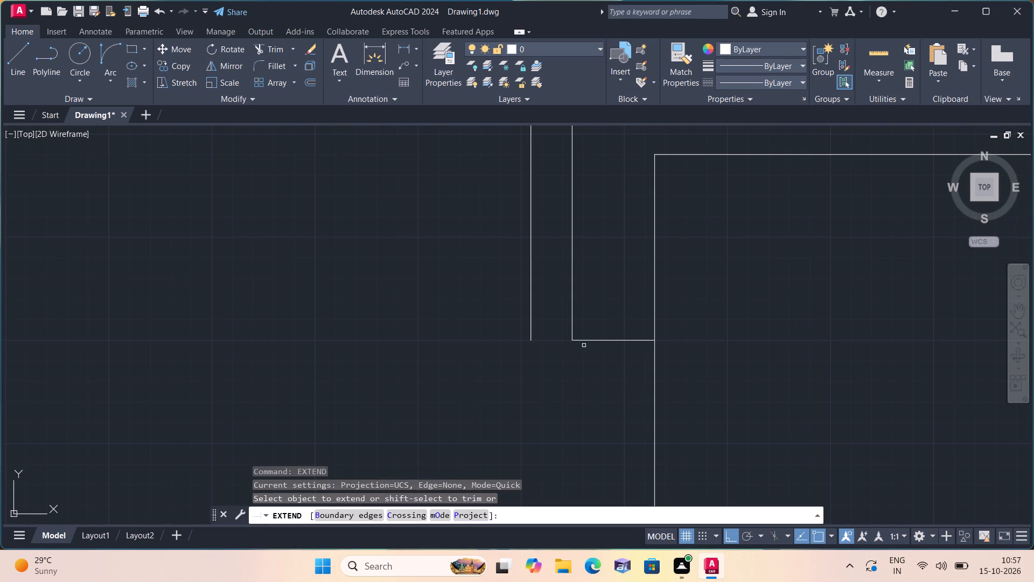
click(578, 342)
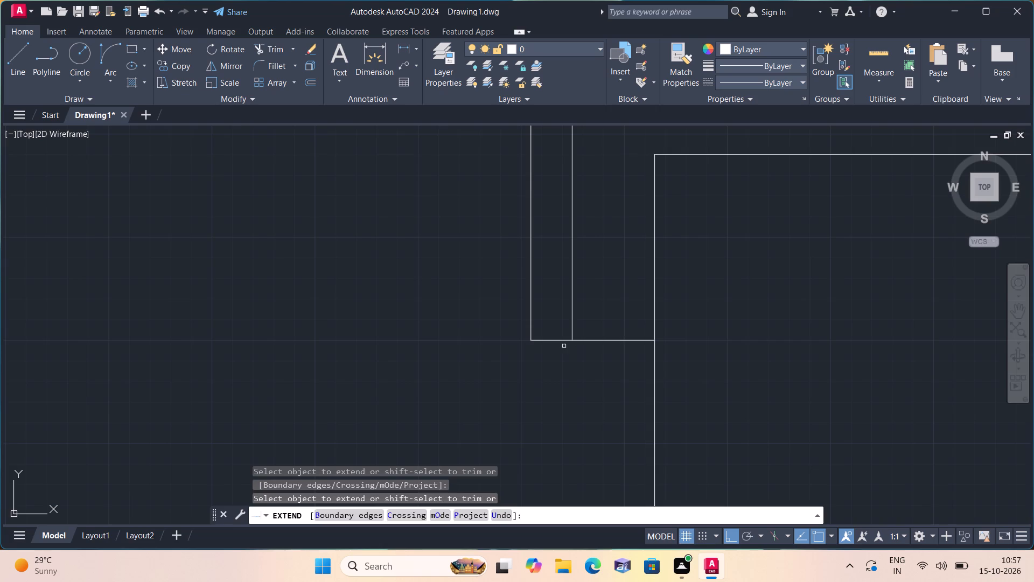
key(Escape)
Draw a threshold line across the vestibule's south door opening, from the west stub's end to the door leaf's base.
scroll(540, 348, down, 4)
scroll(501, 295, down, 1)
middle_drag(501, 295, 613, 404)
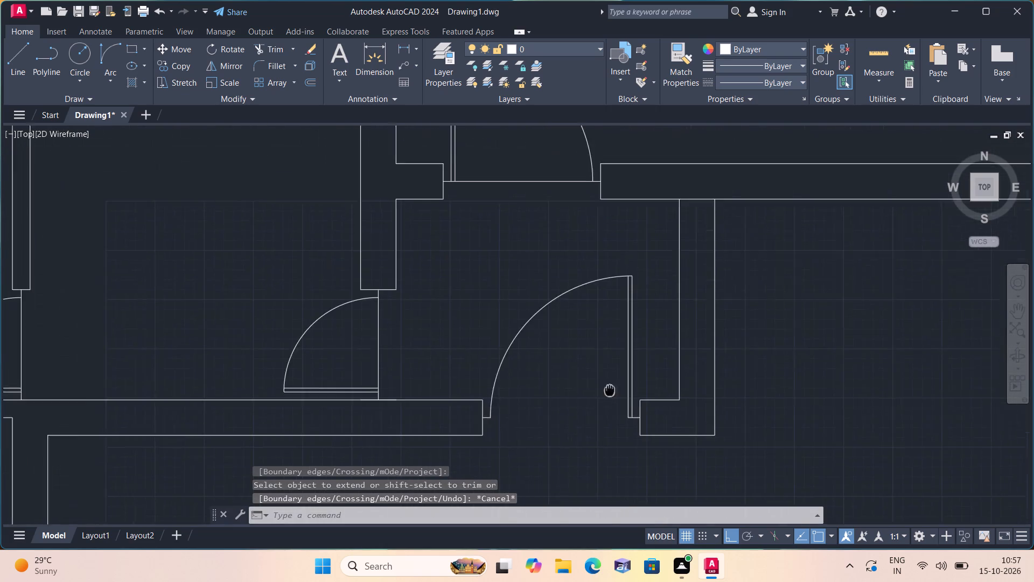
scroll(618, 413, down, 1)
middle_click(557, 317)
key(l)
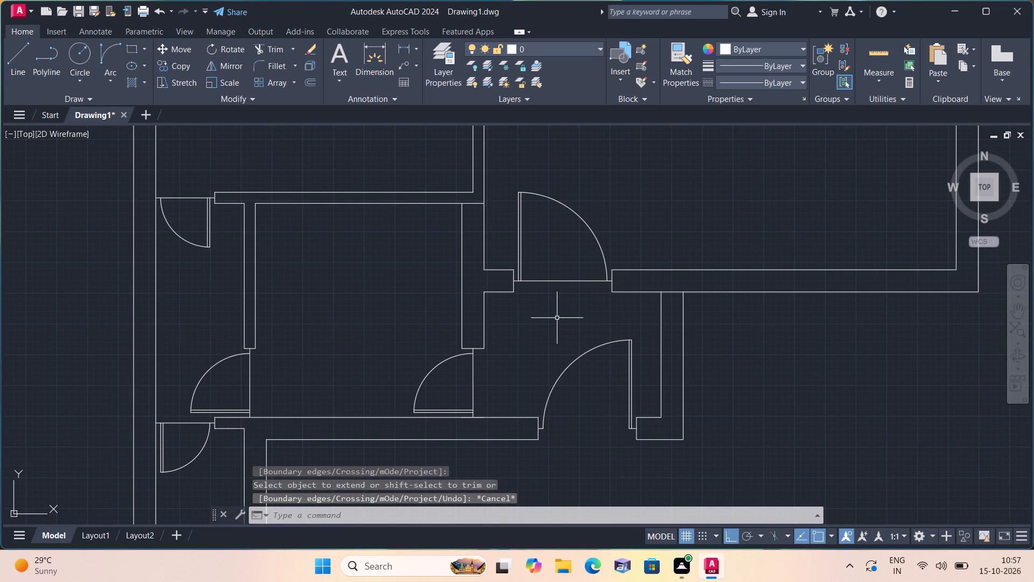
key(space)
scroll(591, 442, up, 1)
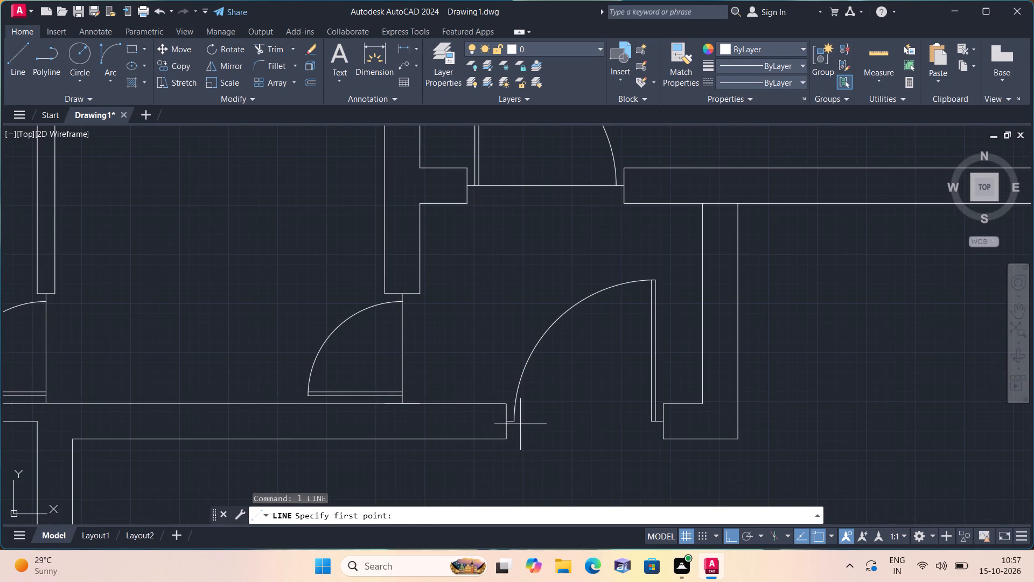
click(514, 423)
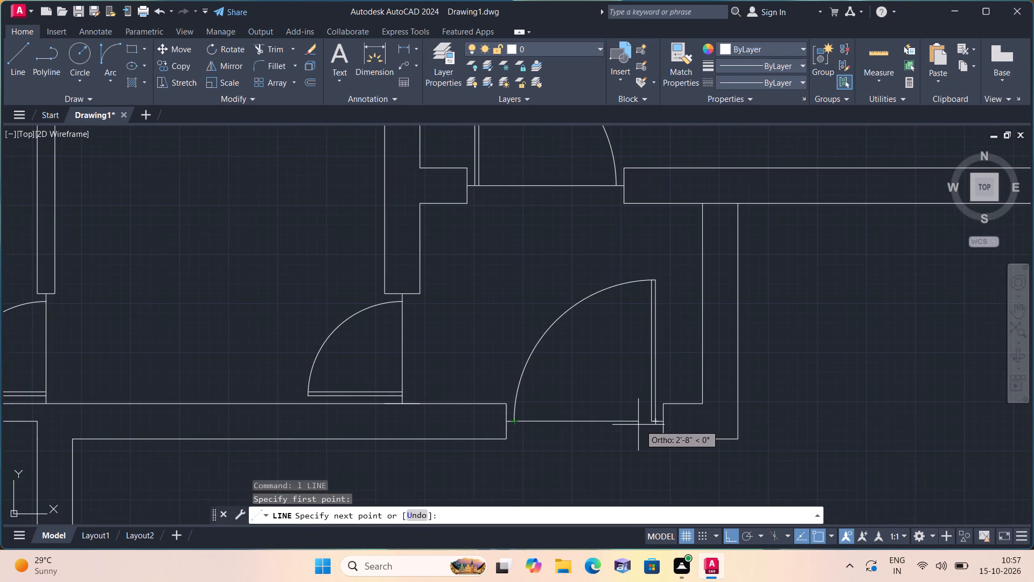
click(651, 421)
key(space)
Draw 2", 3' and 2" guide segments westward inside the northwest room's south wall, starting at the partition wall on its east side.
scroll(612, 357, down, 2)
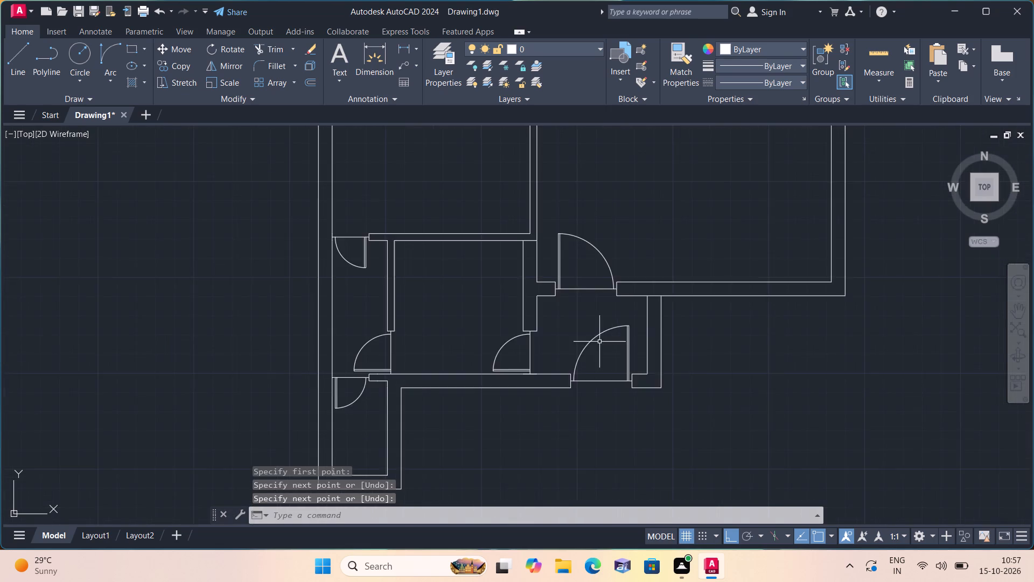
scroll(606, 337, down, 2)
middle_drag(606, 337, 686, 460)
middle_drag(641, 294, 634, 383)
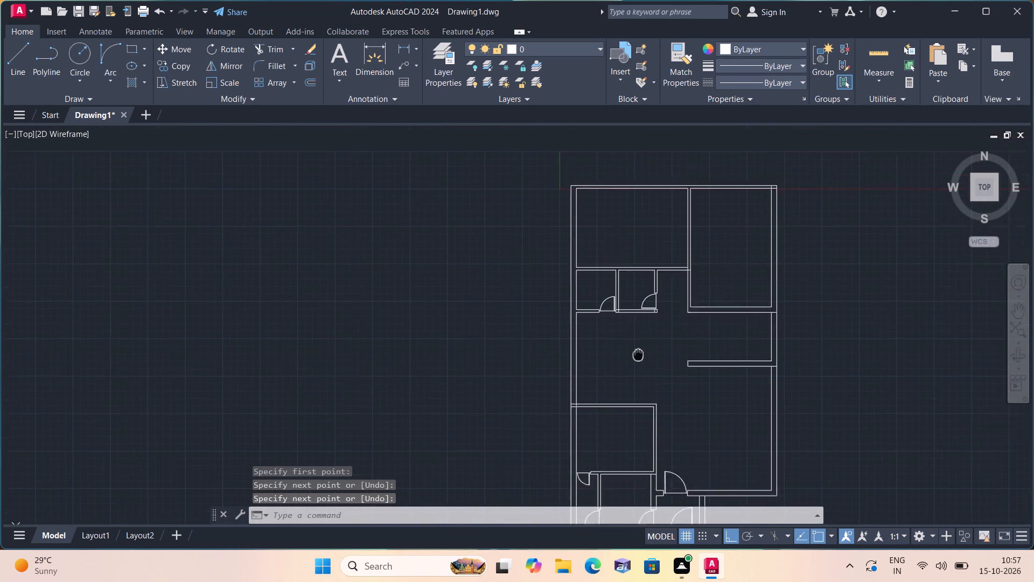
middle_drag(634, 383, 635, 413)
key(l)
key(space)
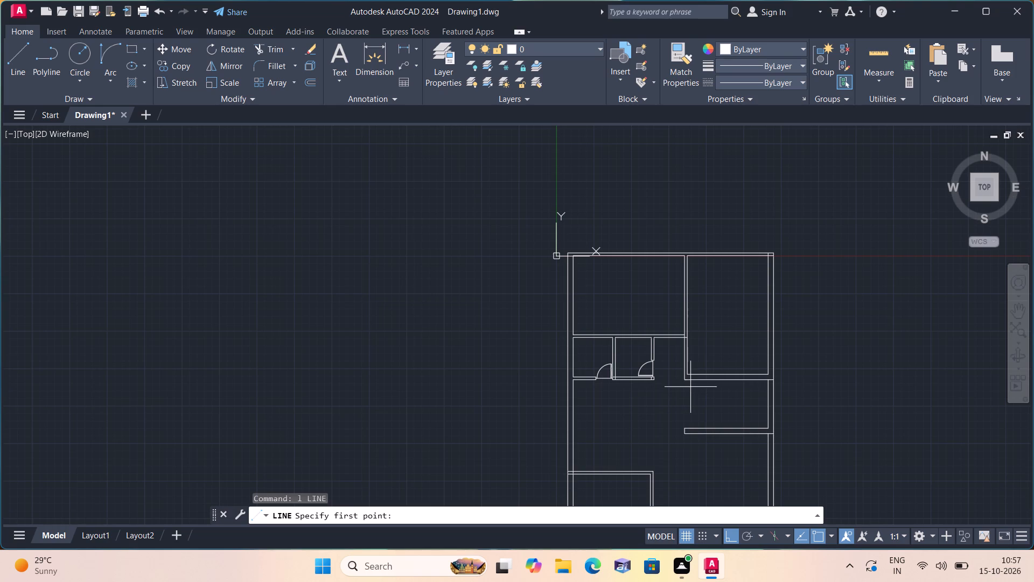
scroll(682, 341, up, 3)
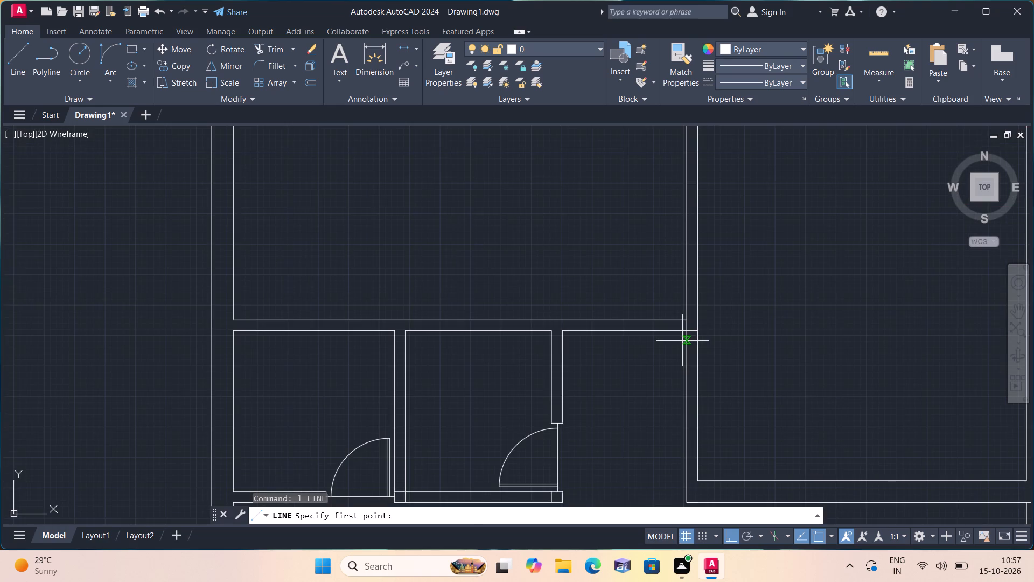
scroll(683, 322, up, 1)
click(689, 326)
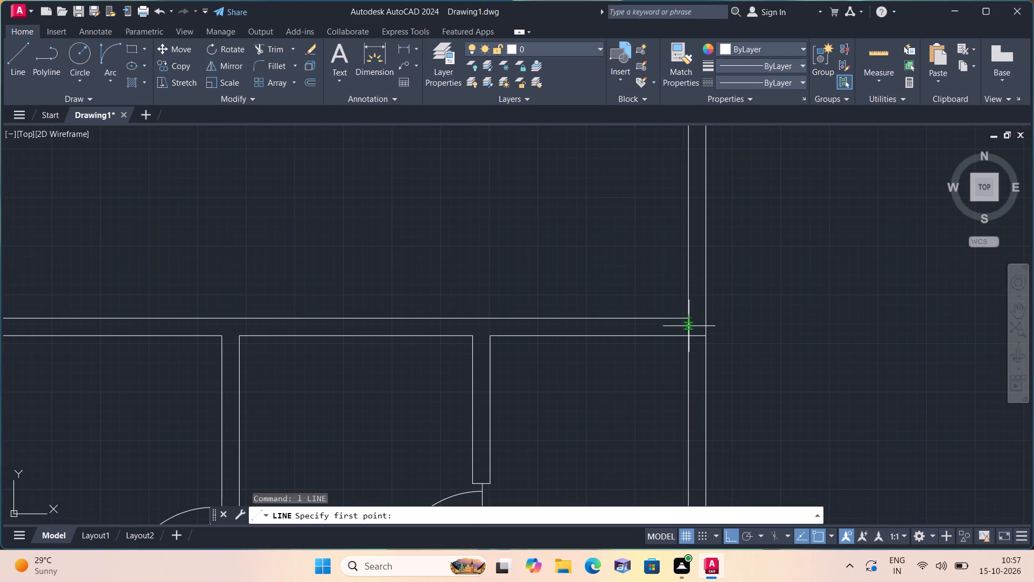
text(2")
key(space)
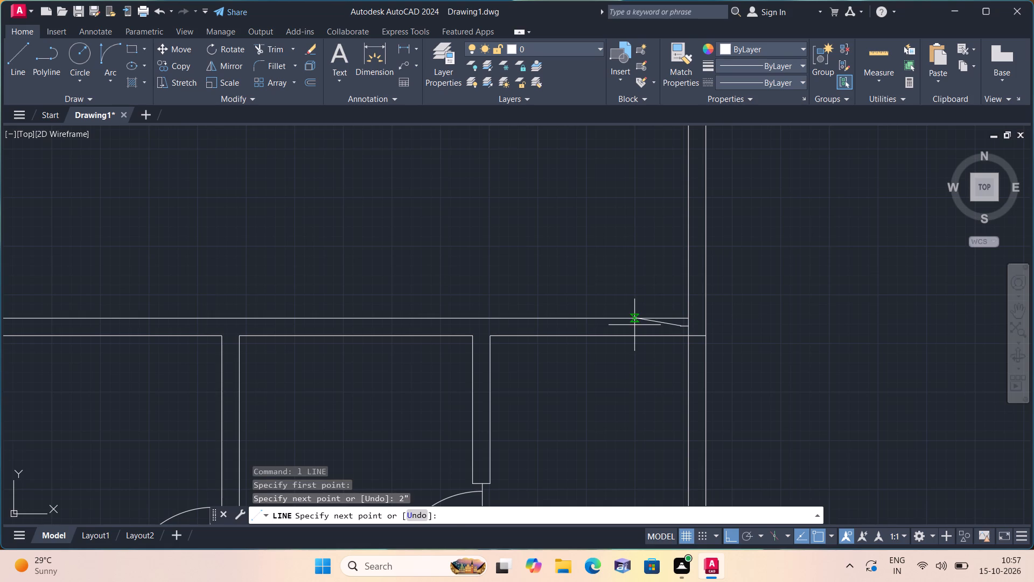
text(3')
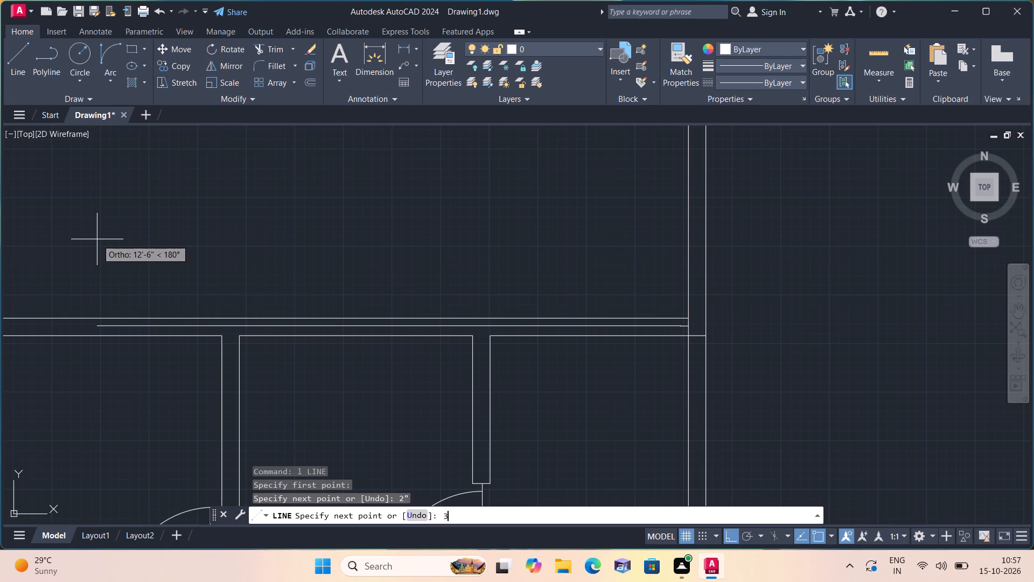
key(space)
key(2)
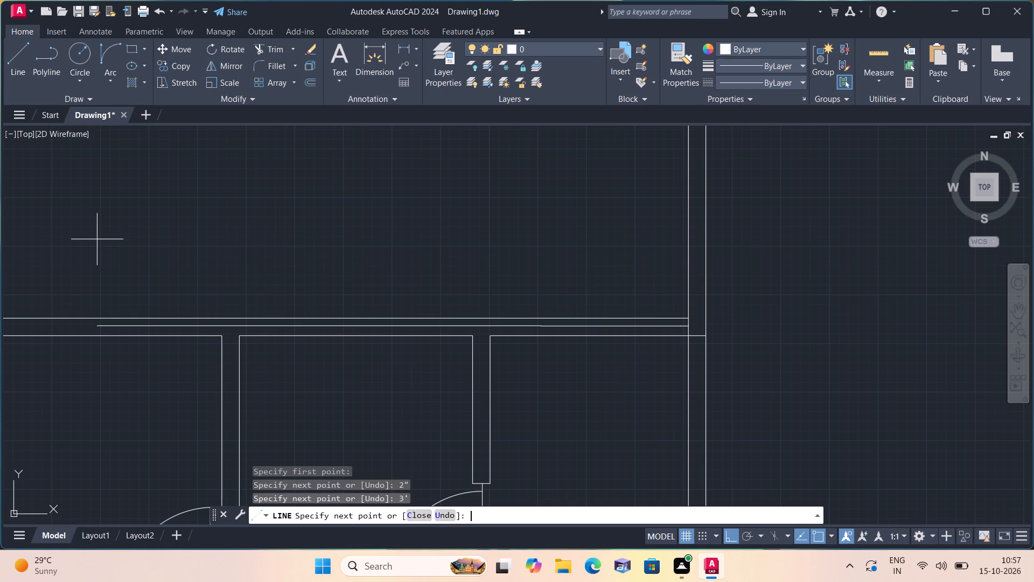
text(")
key(space)
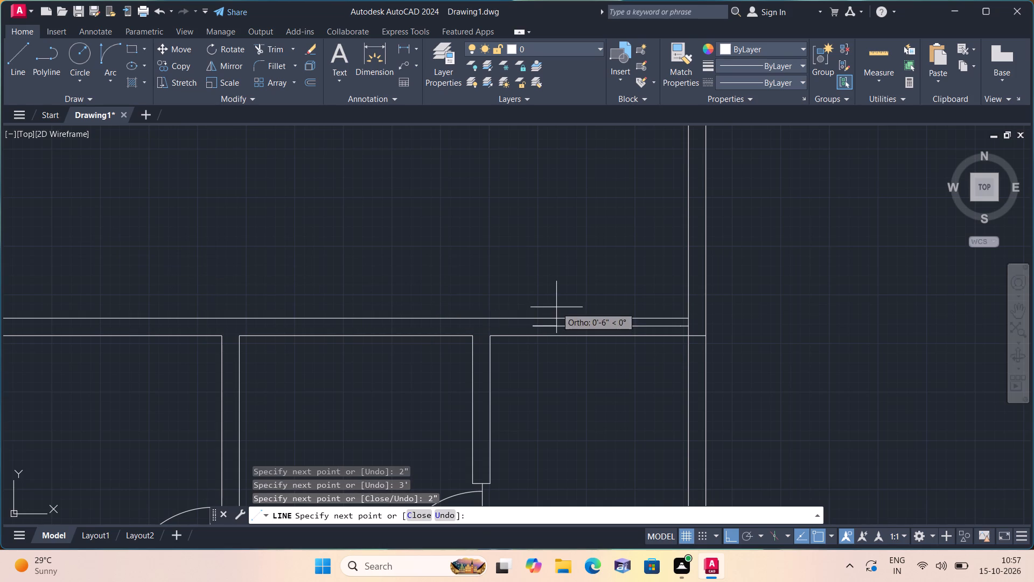
Draw the west jamb across the wall thickness, from the guide's west end to the north face and to the south face.
click(533, 317)
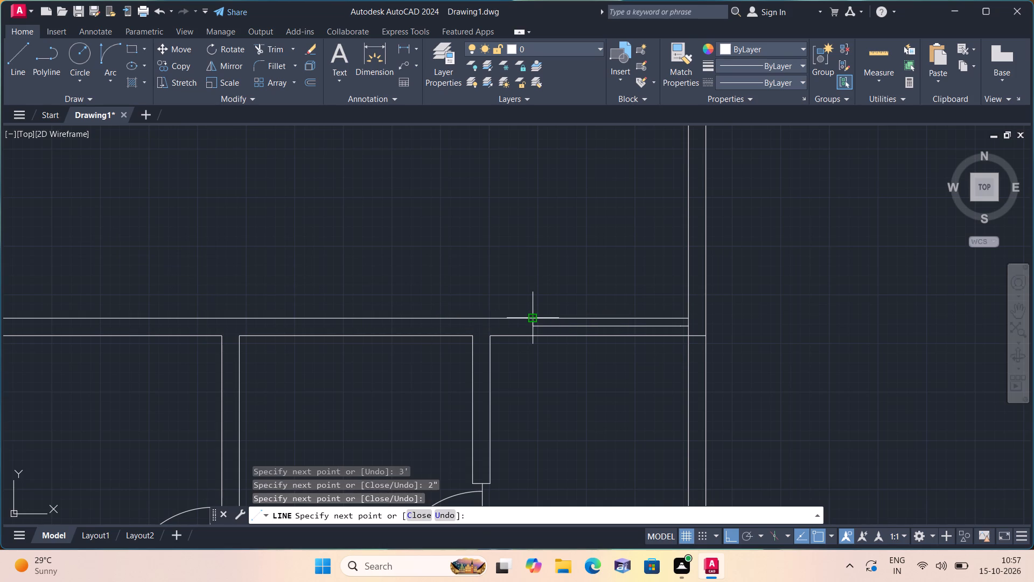
key(space)
scroll(536, 322, up, 2)
key(space)
click(528, 330)
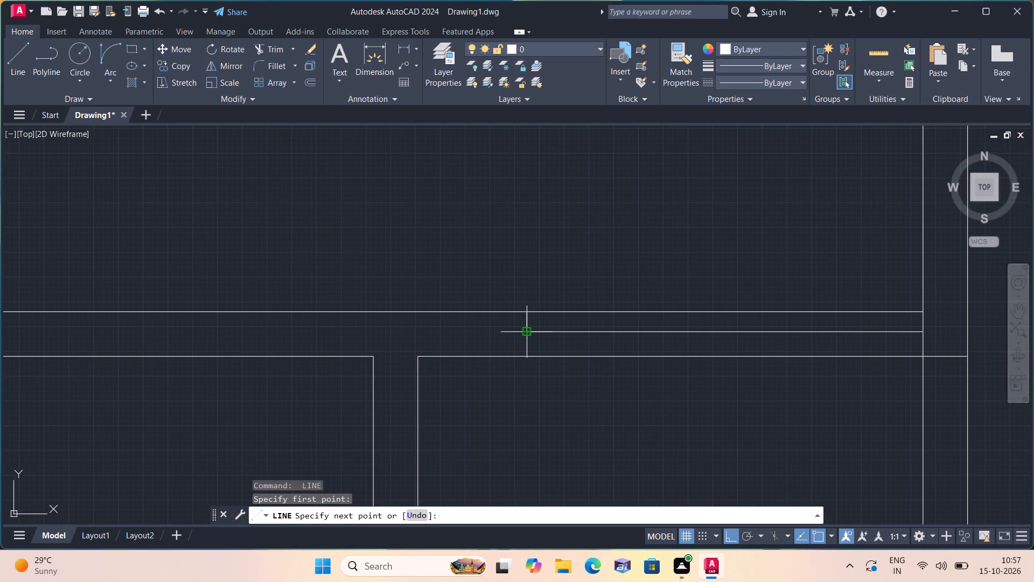
click(529, 356)
key(space)
Trim both wall faces and the 3' guide segment to cut the door opening, keeping the 2" stub at each side.
scroll(507, 280, down, 1)
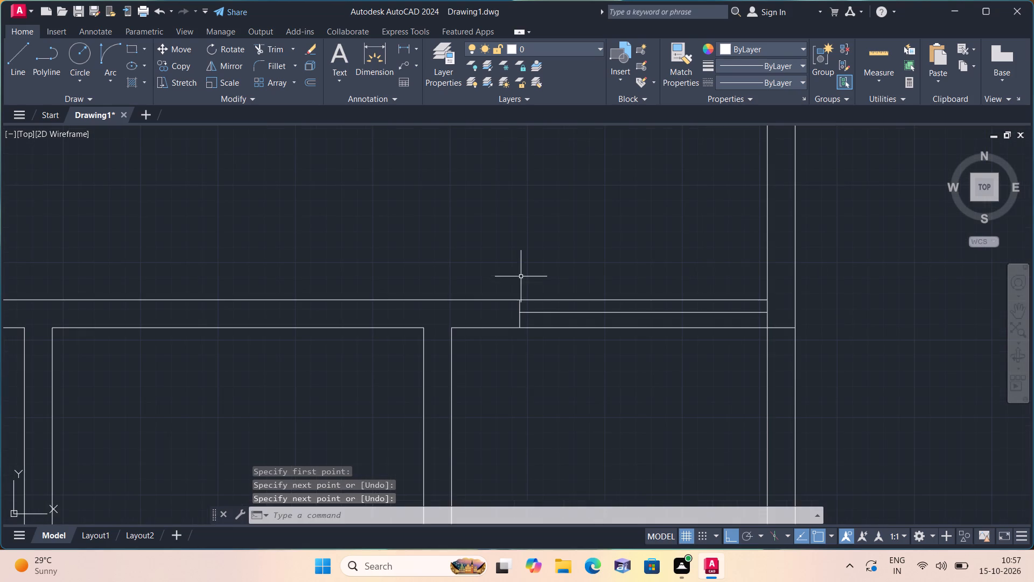
text(trim)
key(space)
drag(553, 261, 571, 394)
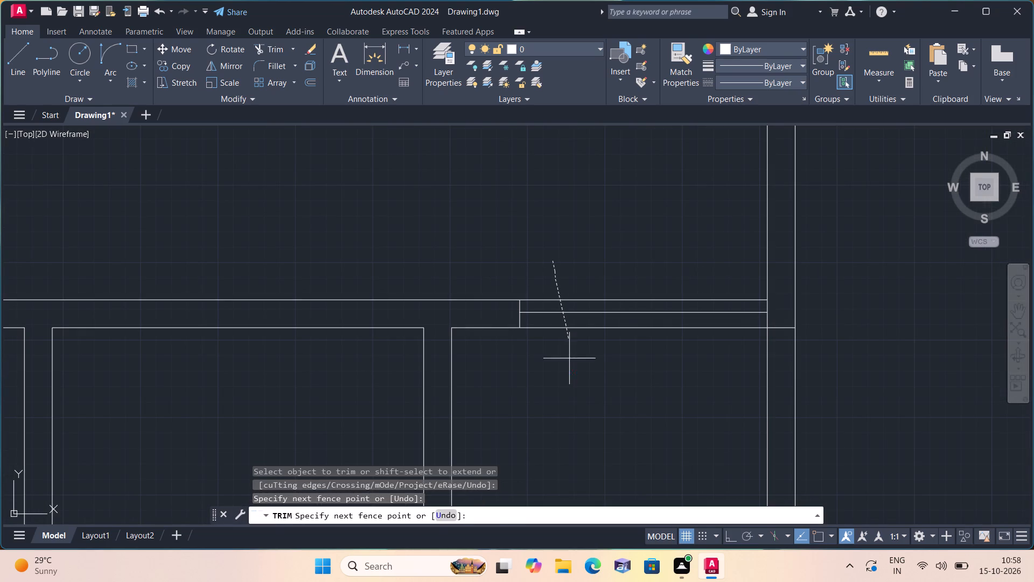
drag(571, 394, 572, 399)
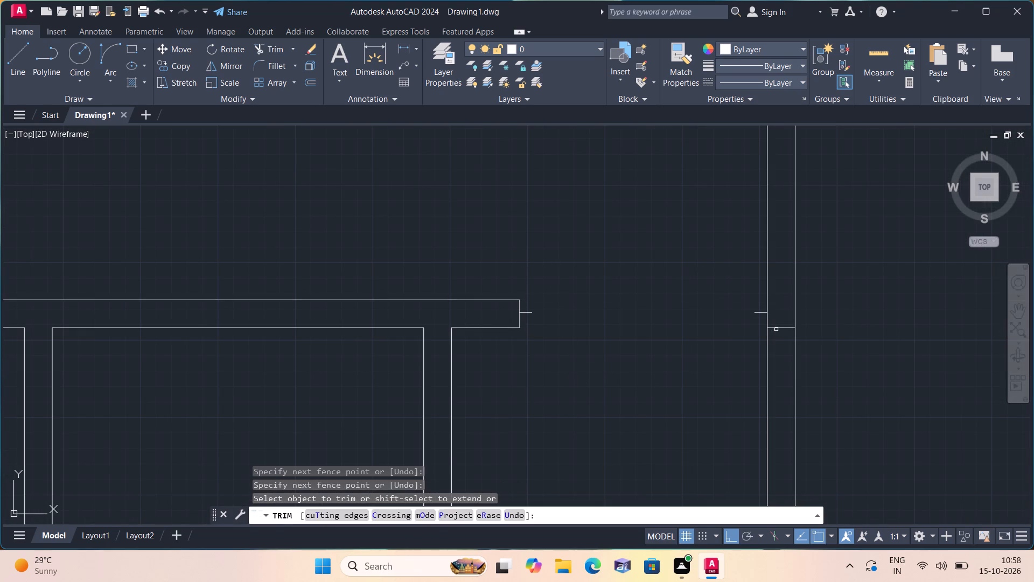
key(space)
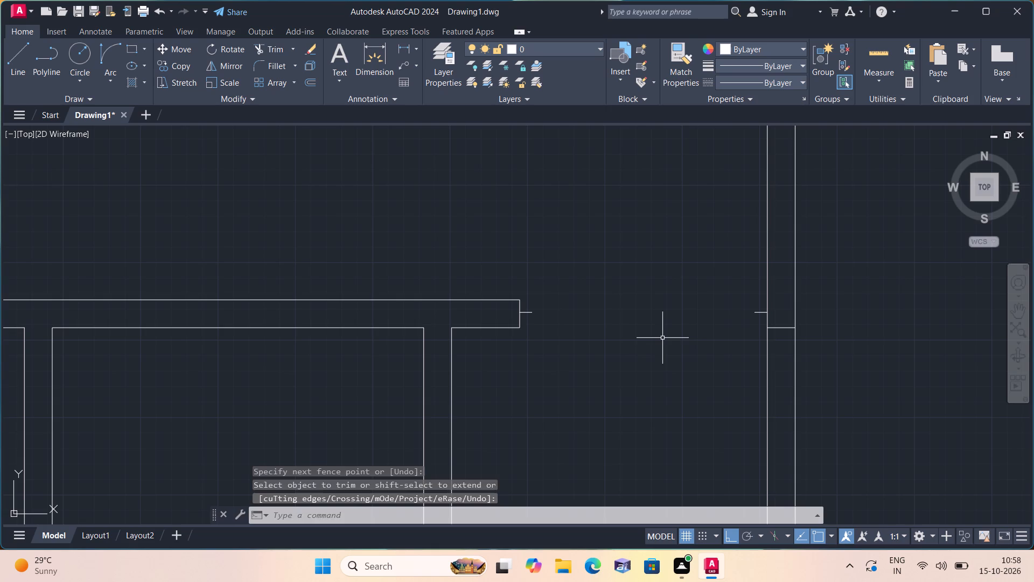
Draw a 3' door leaf line northward from the end of the east stub in the new opening.
key(l)
key(space)
click(752, 313)
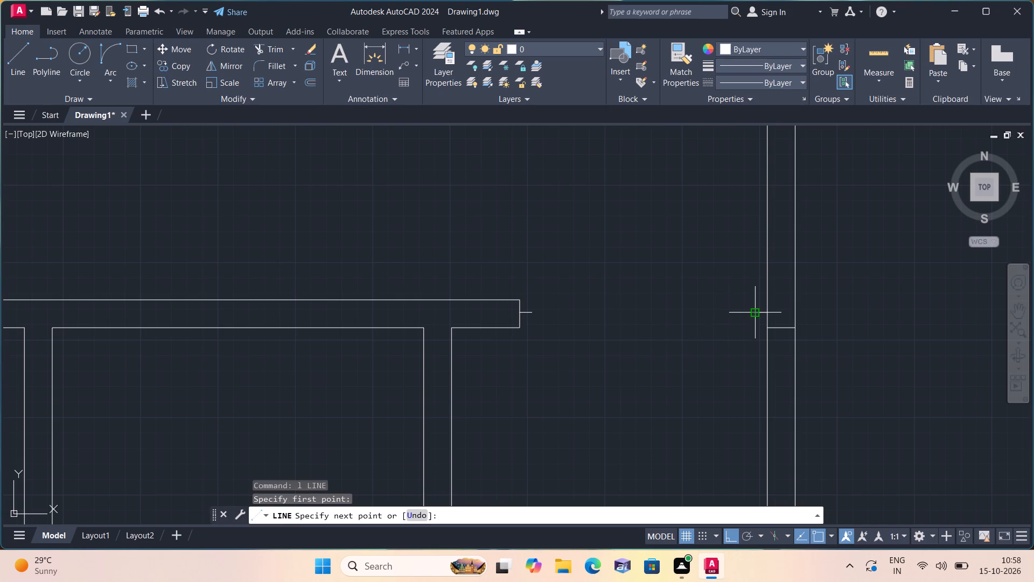
text(3')
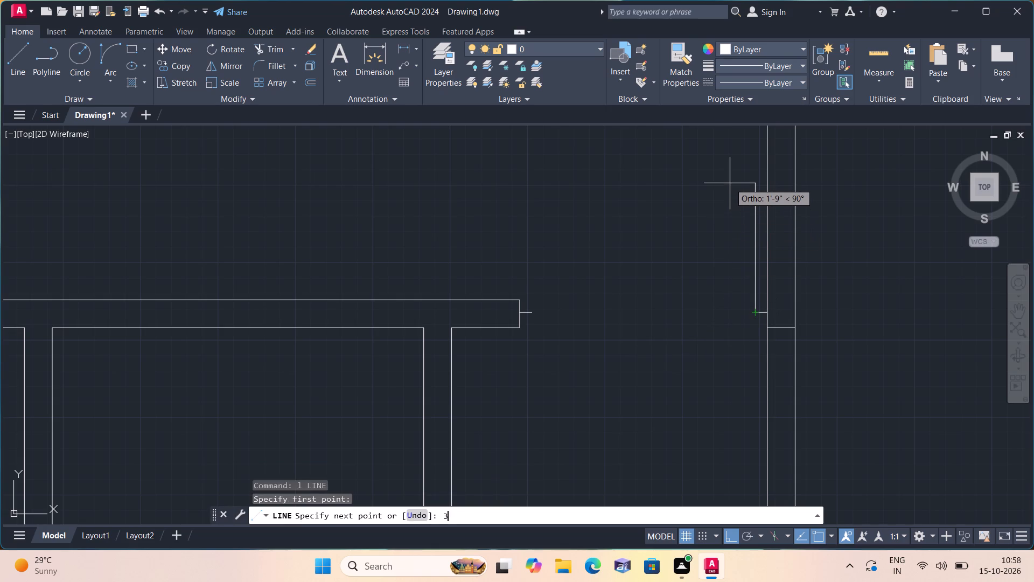
key(space)
key(Escape)
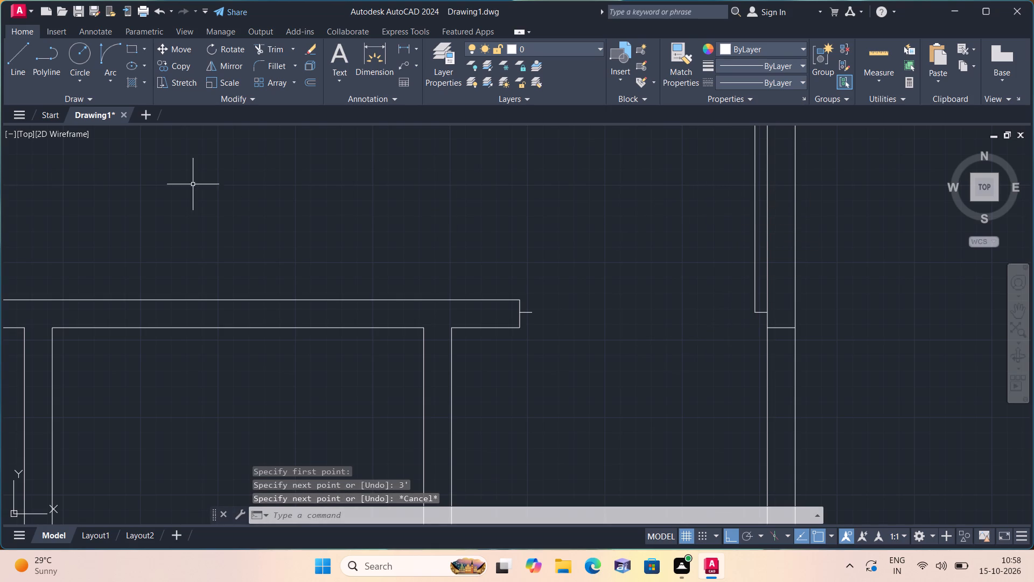
Draw the swing arc with Start, End, Direction from the leaf's north end to the west stub's end, using a westward tangent.
click(107, 79)
click(165, 238)
scroll(333, 239, down, 2)
middle_drag(385, 237, 400, 302)
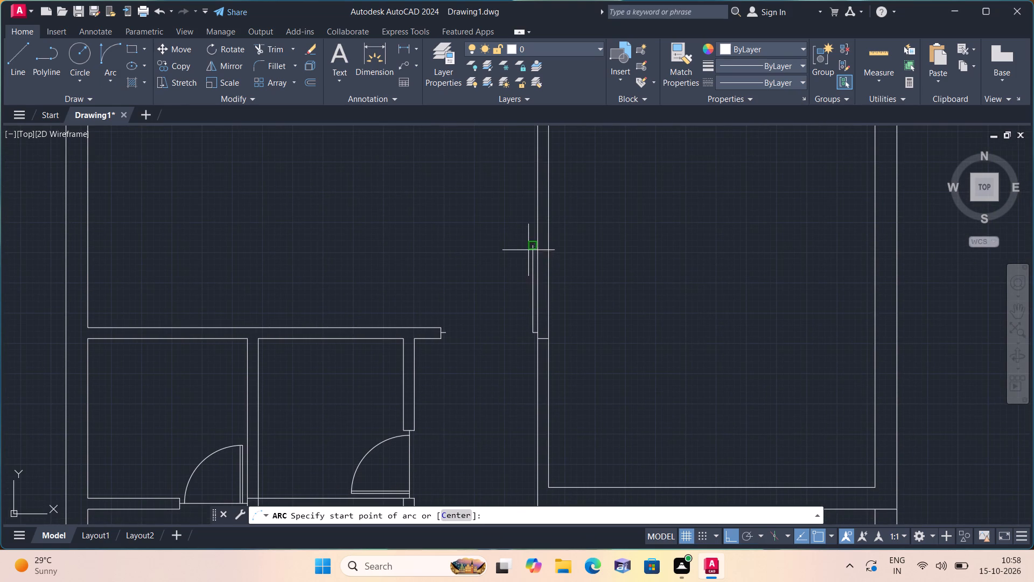
click(528, 248)
scroll(448, 334, up, 2)
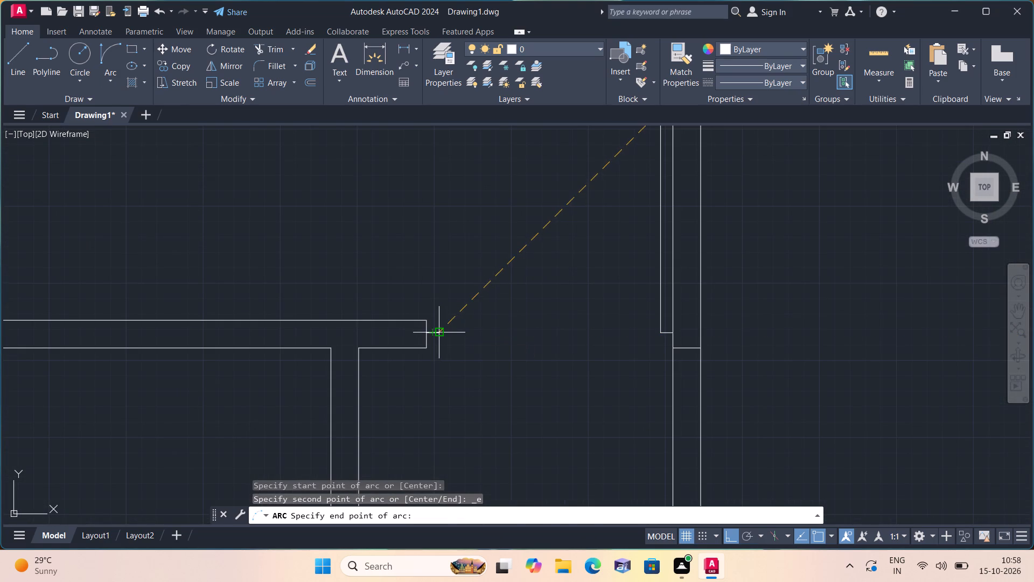
click(443, 335)
click(422, 234)
Offset the northwest room's door leaf line 1" to the west to give the leaf its thickness.
scroll(422, 234, down, 1)
key(o)
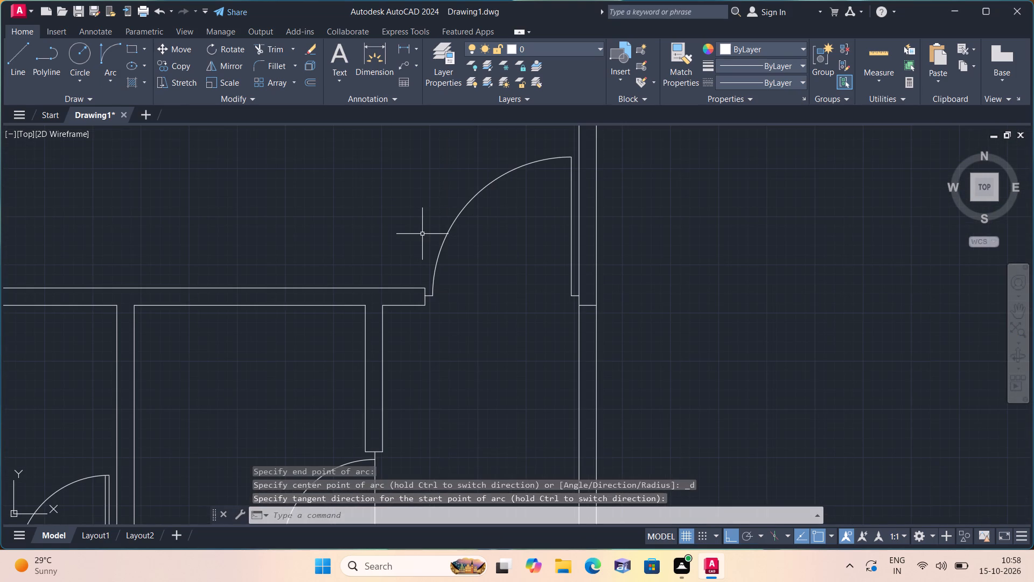
text(ff 1")
key(space)
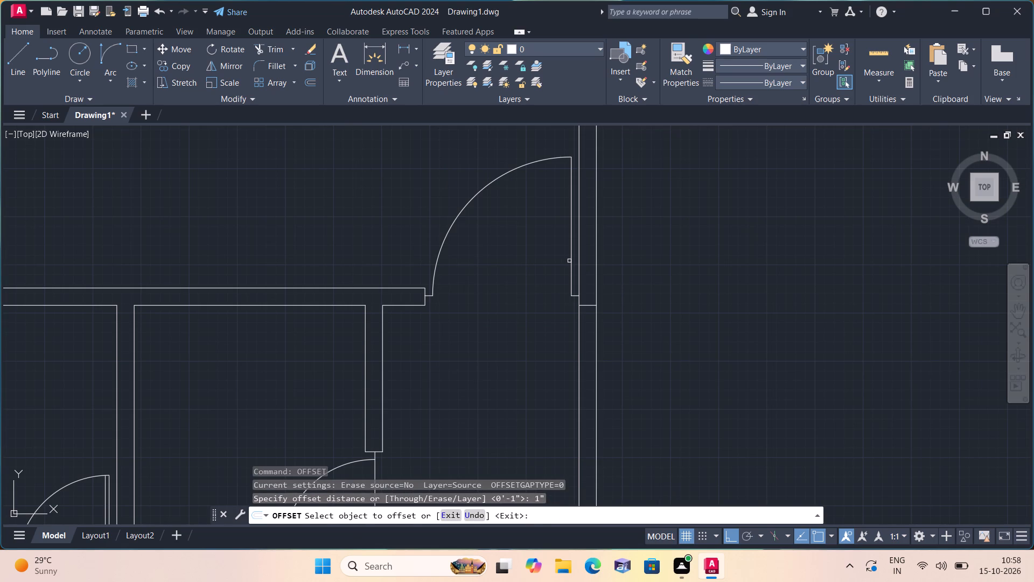
click(571, 262)
click(535, 273)
key(space)
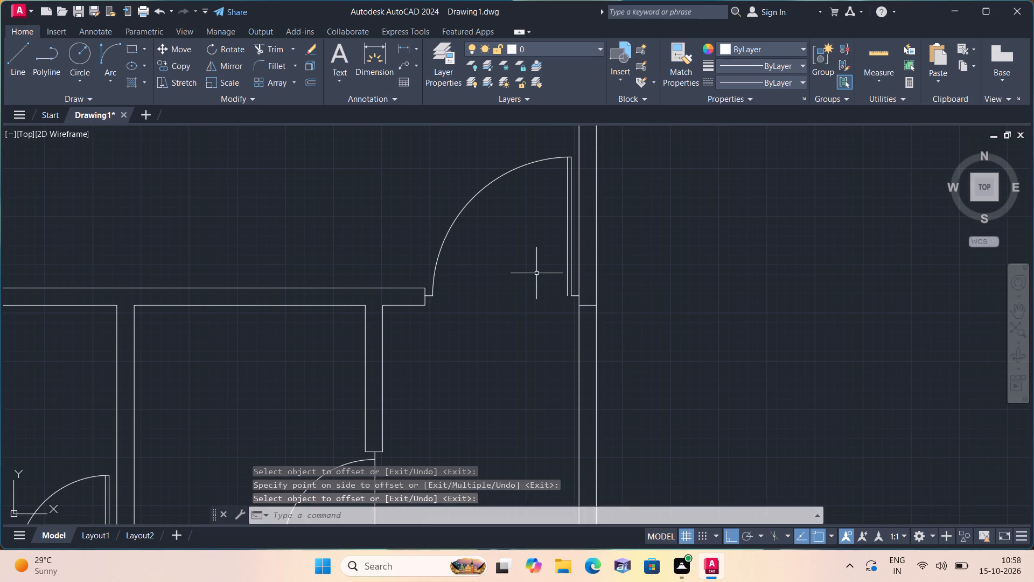
Draw threshold lines across the northwest room's door opening, from the west stub to the leaf and across the leaf thickness to the east stub.
key(l)
key(space)
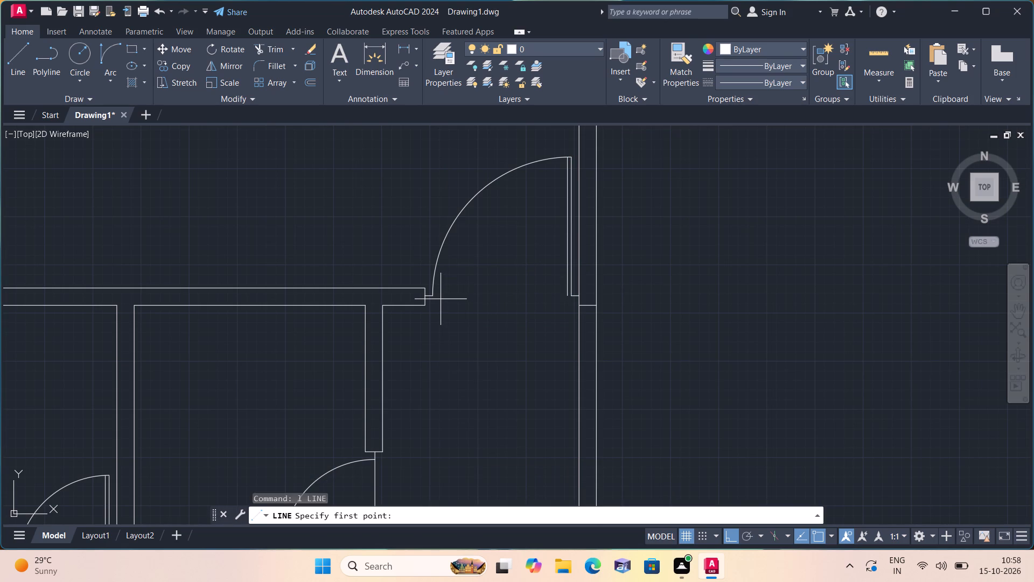
click(438, 297)
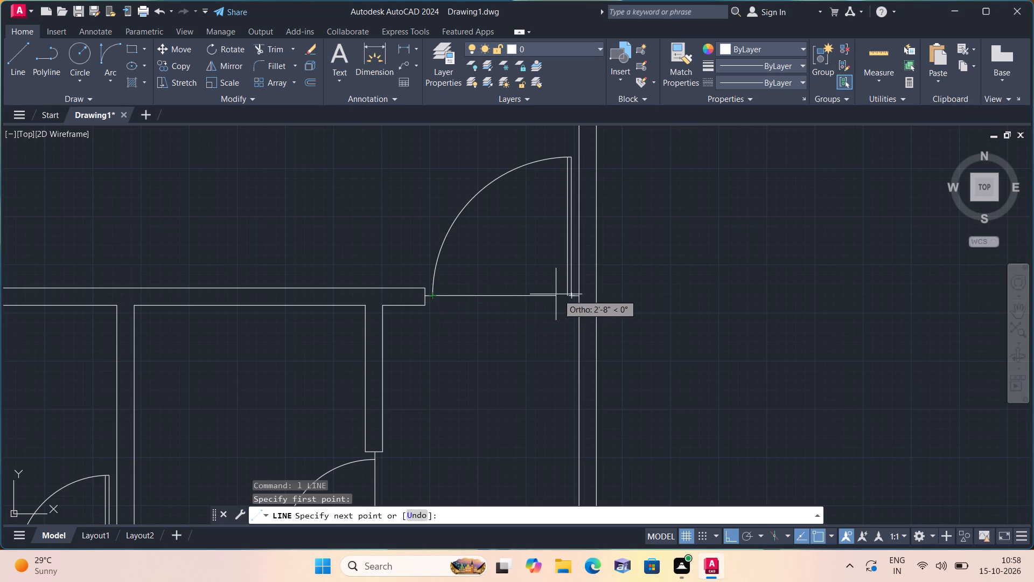
click(567, 294)
key(space)
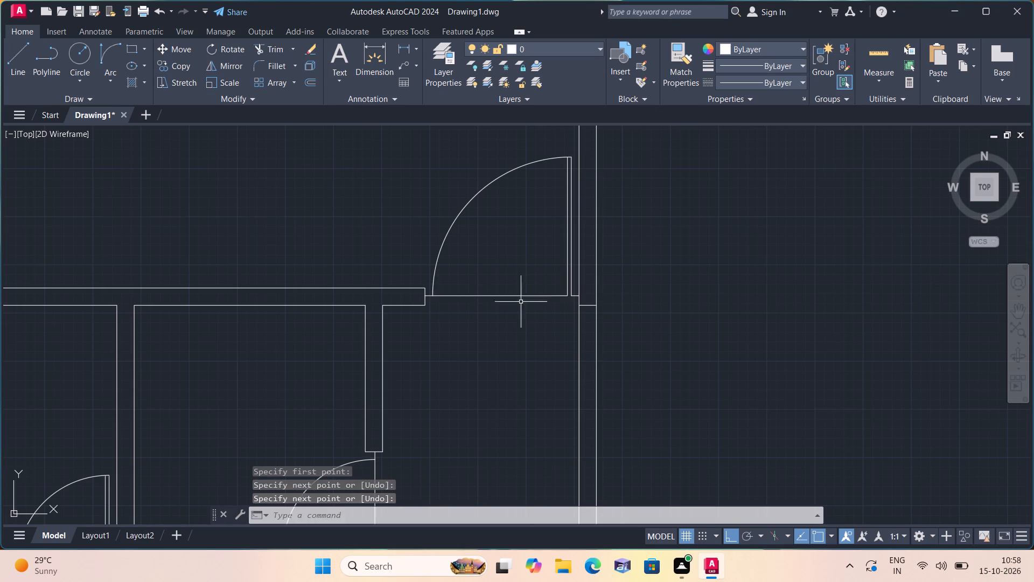
scroll(546, 302, up, 1)
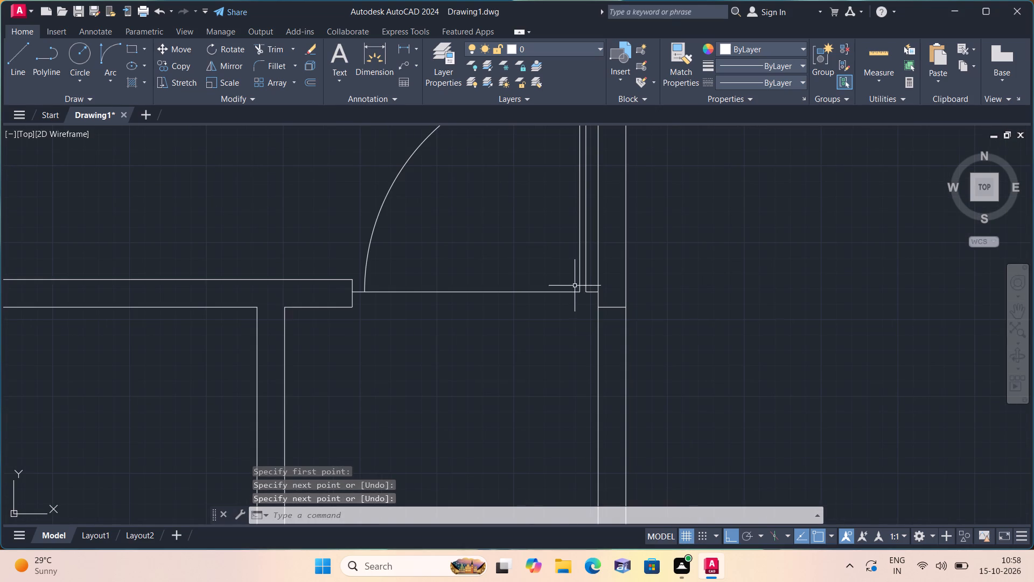
key(space)
click(577, 291)
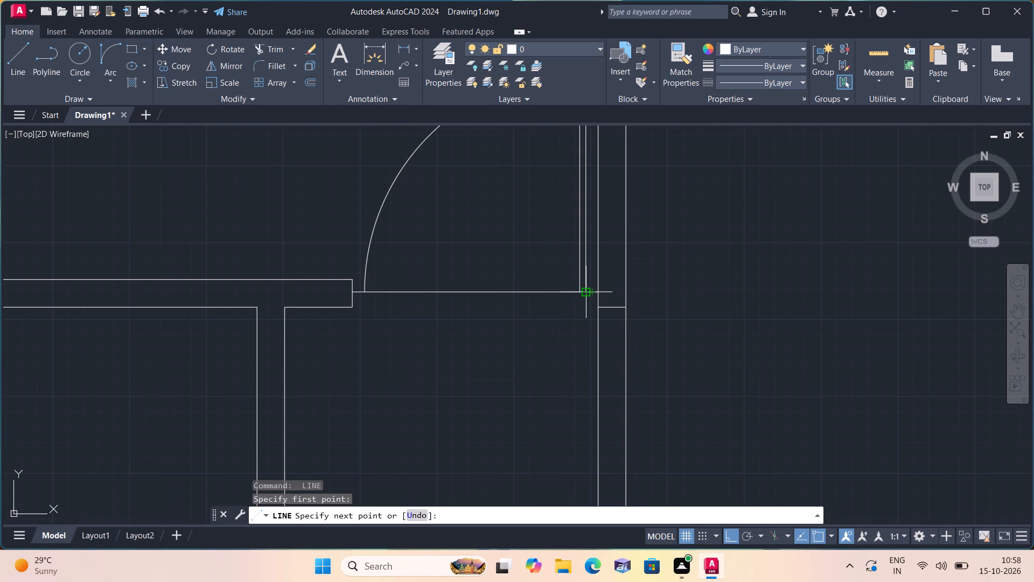
click(586, 289)
key(space)
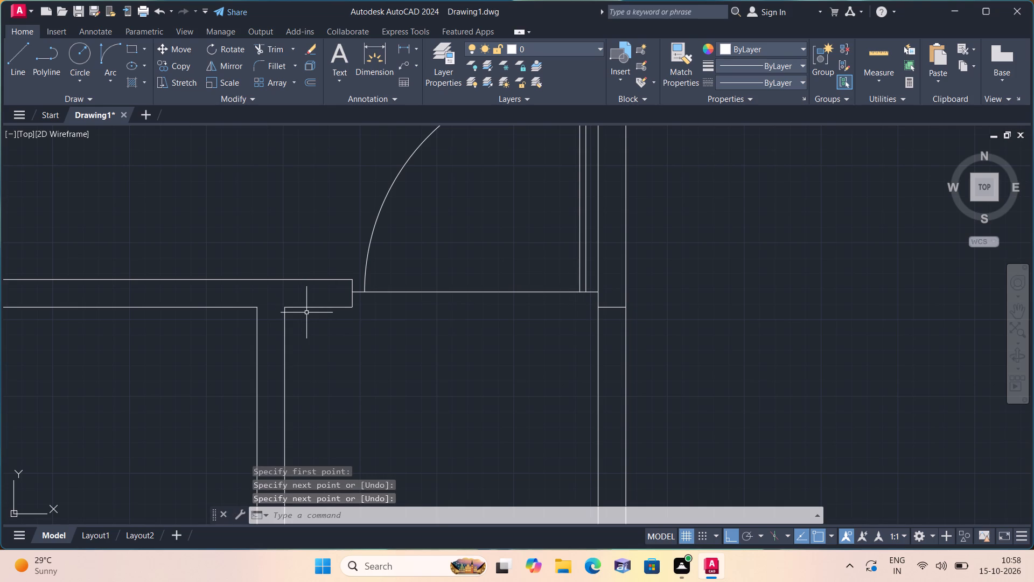
Draw a guide line southward inside the northeast room's west wall with 2", 3' and 2" segments, ending westward at the wall's west face.
scroll(306, 313, down, 2)
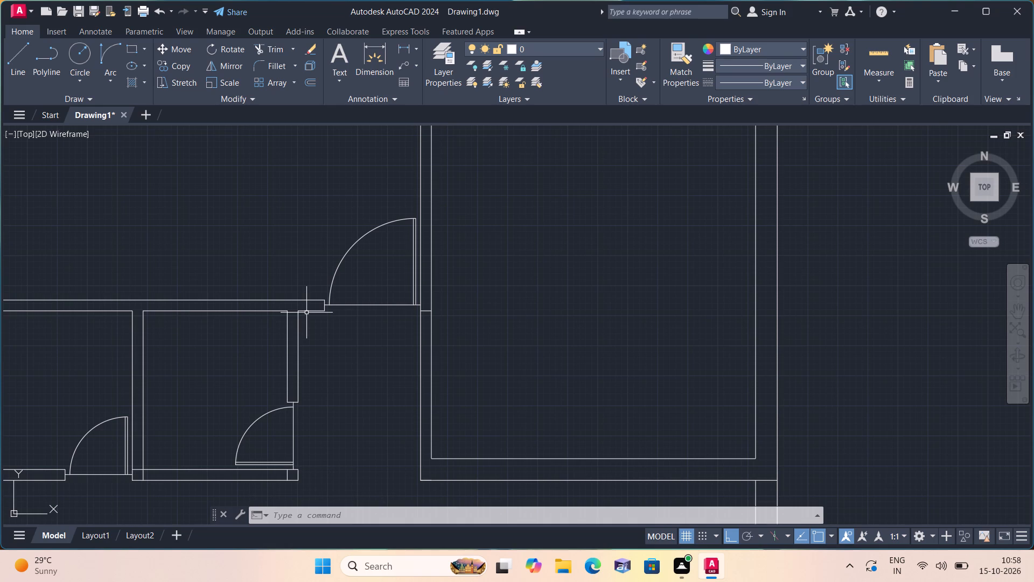
scroll(308, 318, down, 1)
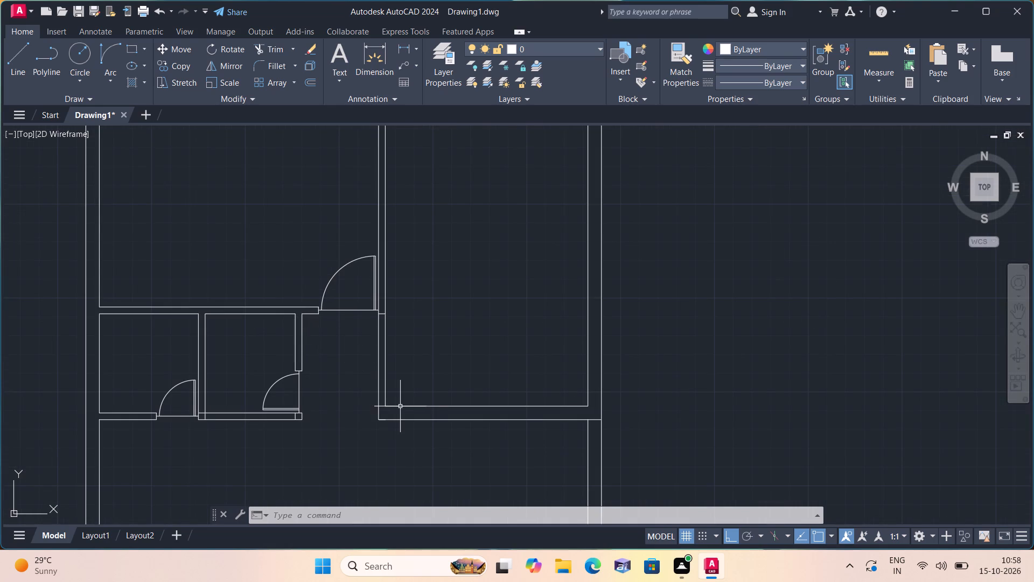
middle_drag(411, 407, 416, 339)
scroll(416, 339, up, 1)
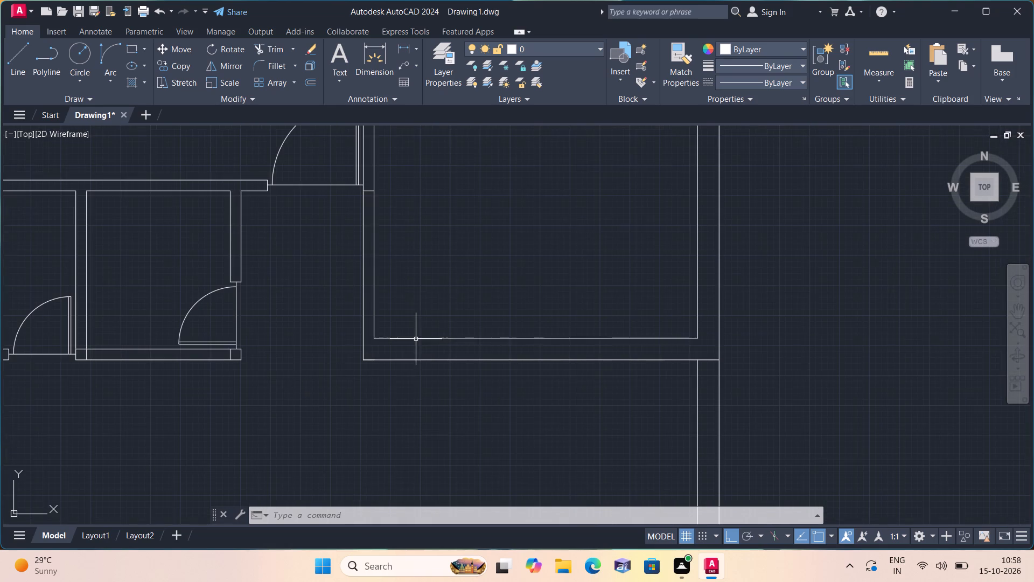
middle_drag(591, 383, 581, 339)
scroll(582, 342, down, 2)
scroll(472, 282, up, 2)
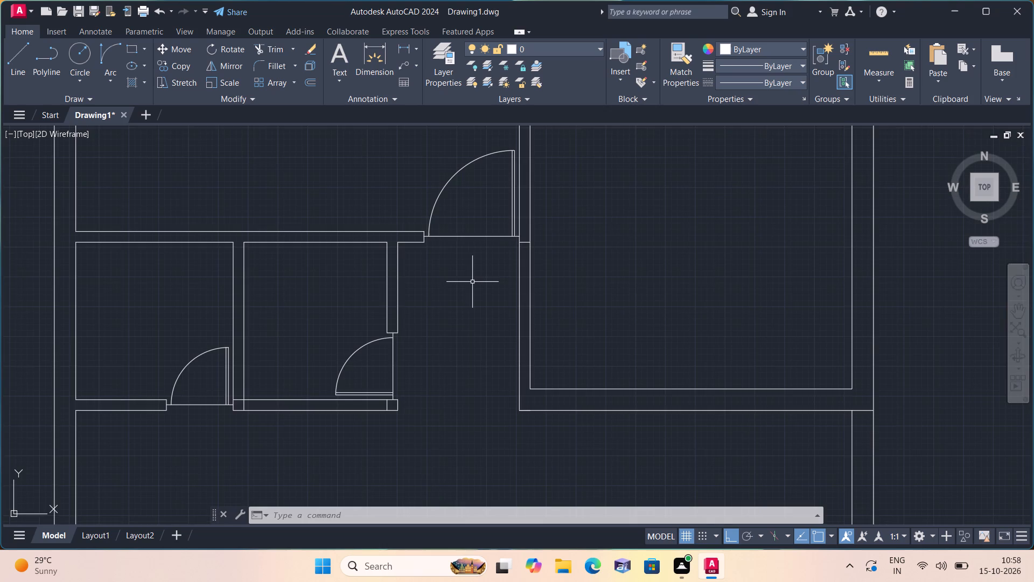
scroll(472, 282, up, 1)
middle_drag(472, 282, 497, 315)
text(l)
key(space)
scroll(530, 288, up, 1)
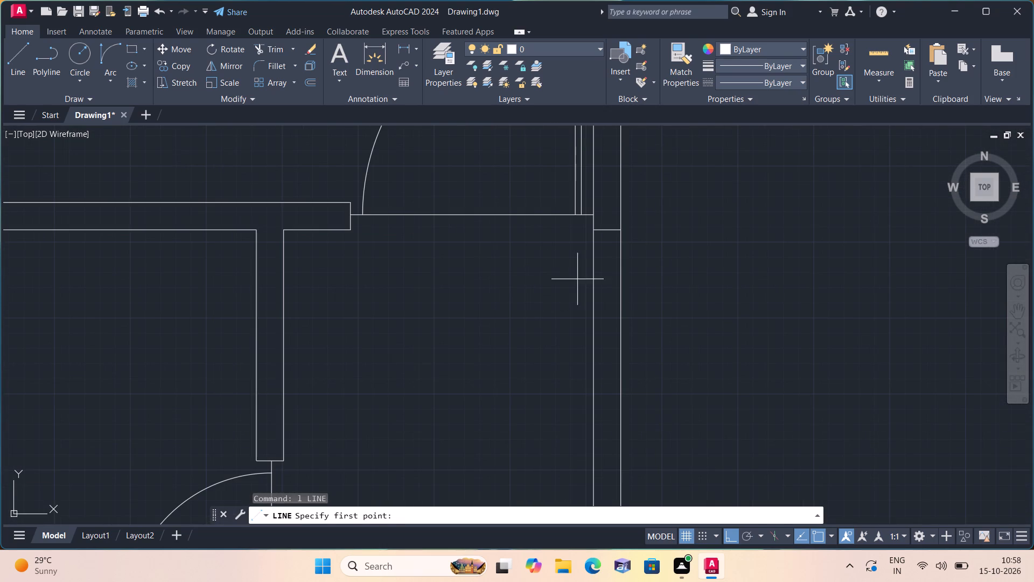
click(608, 231)
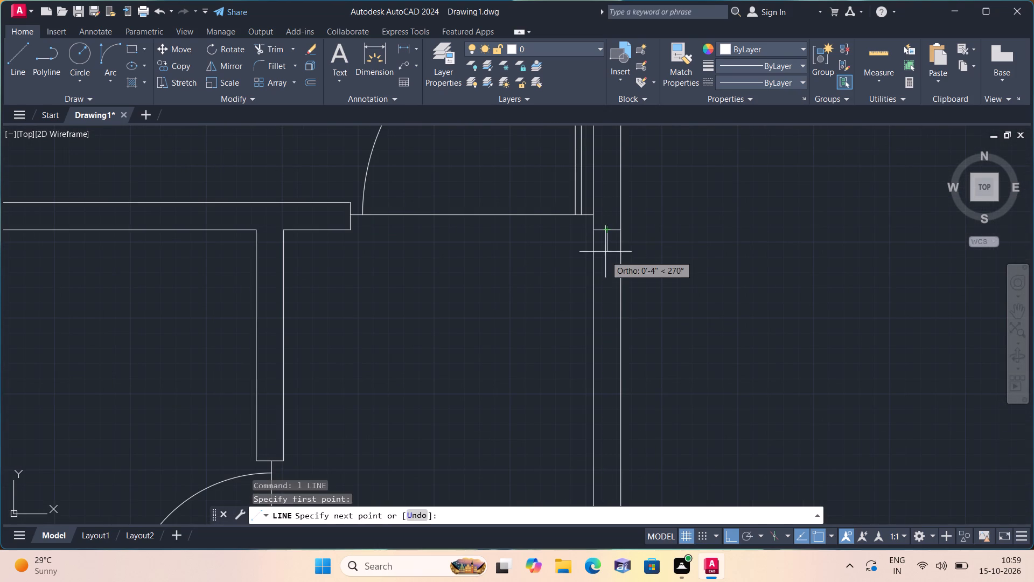
text(2")
key(space)
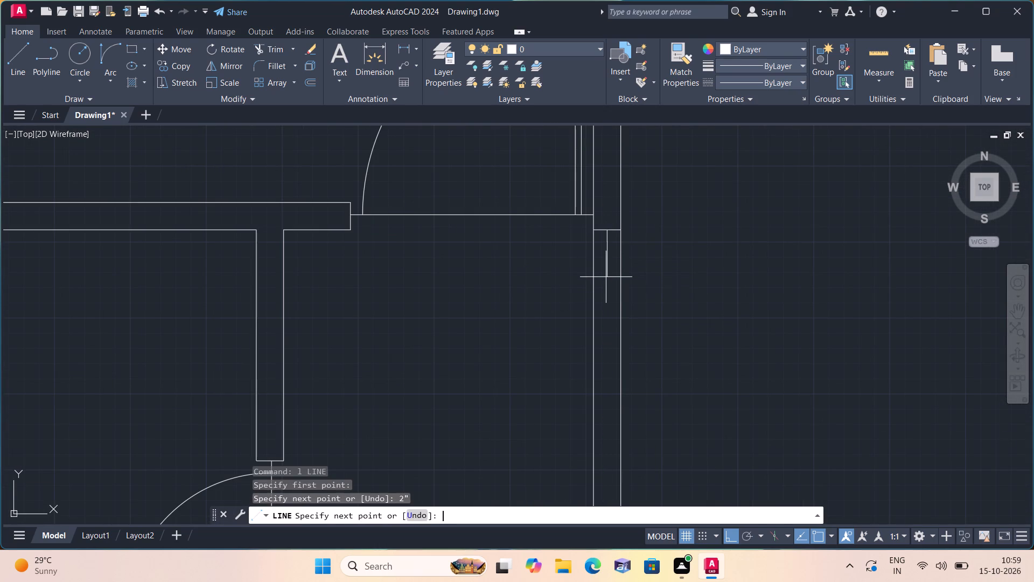
text(3')
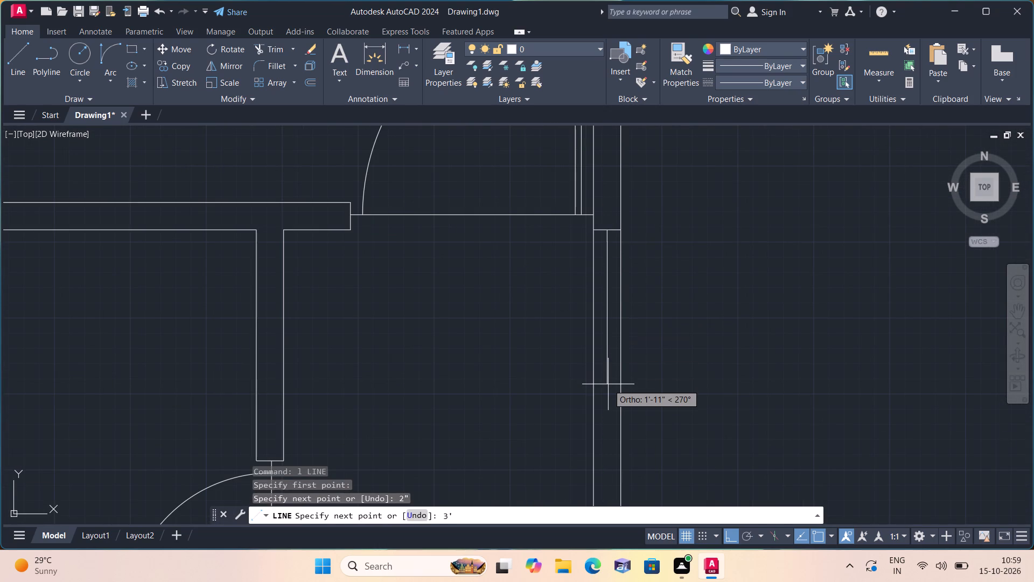
key(space)
middle_drag(605, 384, 615, 204)
scroll(618, 198, down, 1)
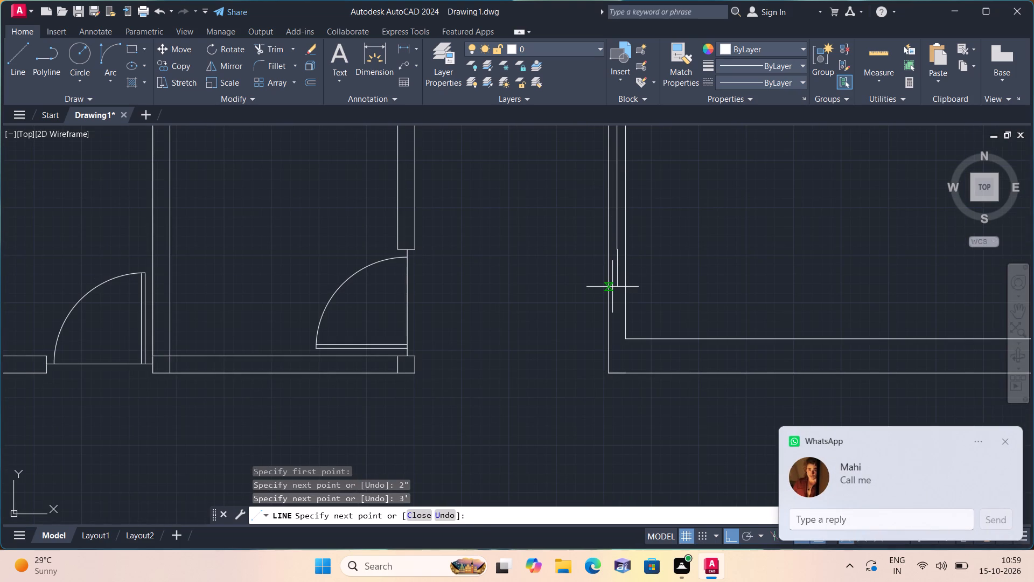
key(2)
key(shift+quotedbl)
key(space)
click(608, 258)
key(space)
scroll(624, 261, up, 1)
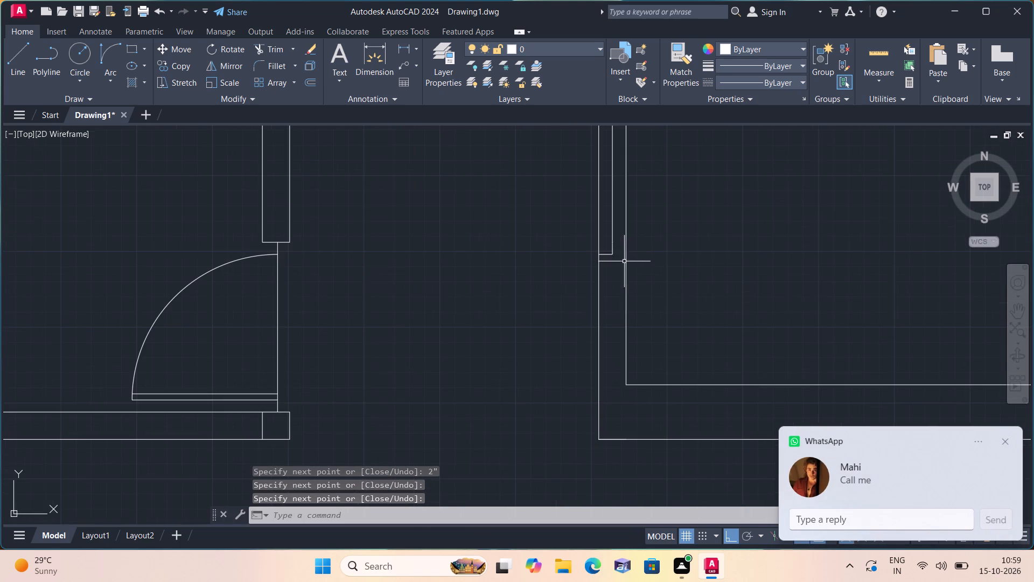
Extend the south jamb with a short line from the guide's south end to the wall's east face.
key(space)
click(616, 255)
click(622, 257)
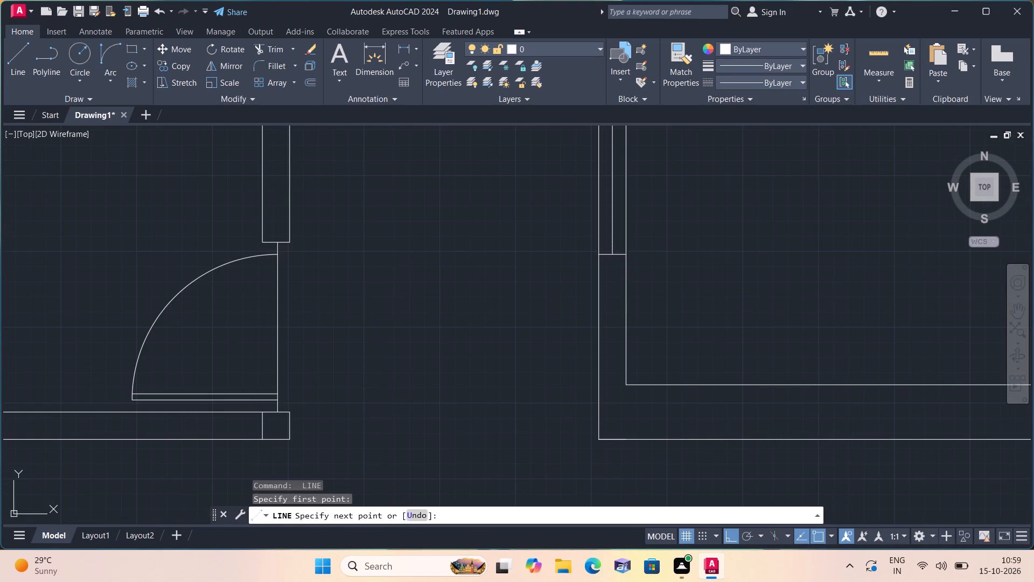
key(space)
Trim both wall faces and the 3' guide segment to cut the northeast room's door opening, keeping the 2" stubs.
scroll(607, 259, down, 2)
key(t)
text(rim)
key(space)
click(567, 227)
click(683, 224)
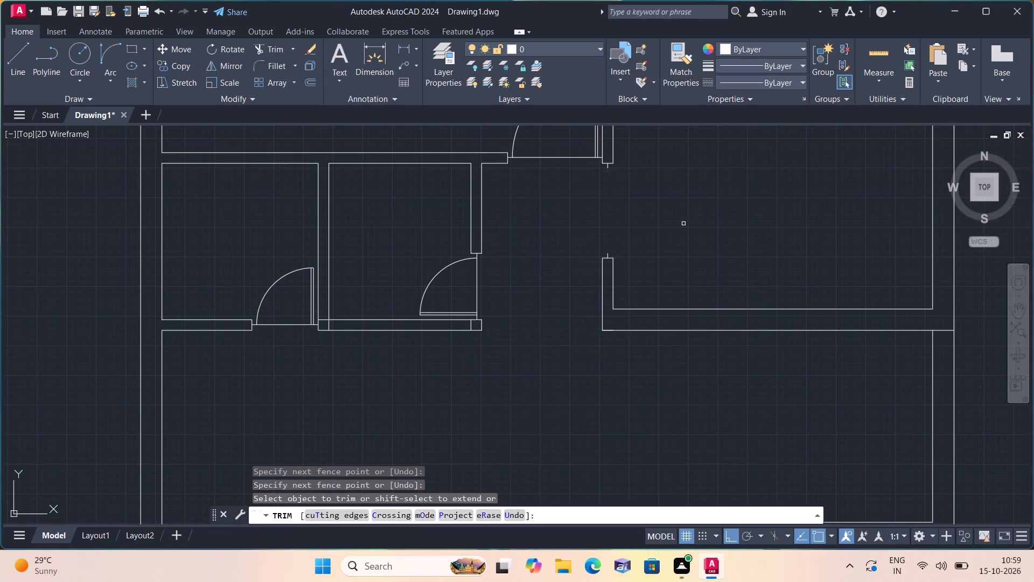
key(Escape)
Draw a 3' door leaf line eastward from the end of the south stub in the new opening.
text(l)
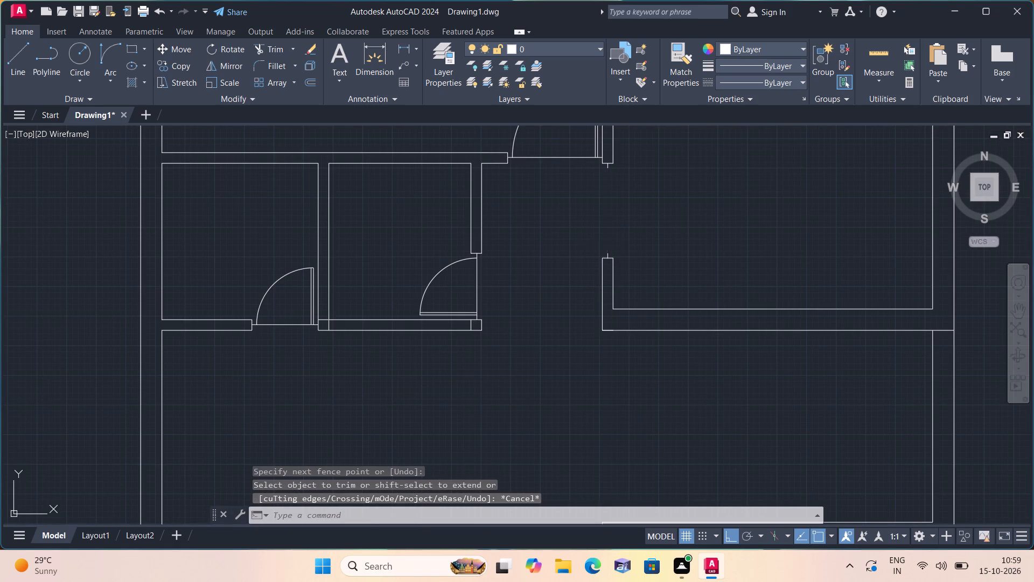
key(space)
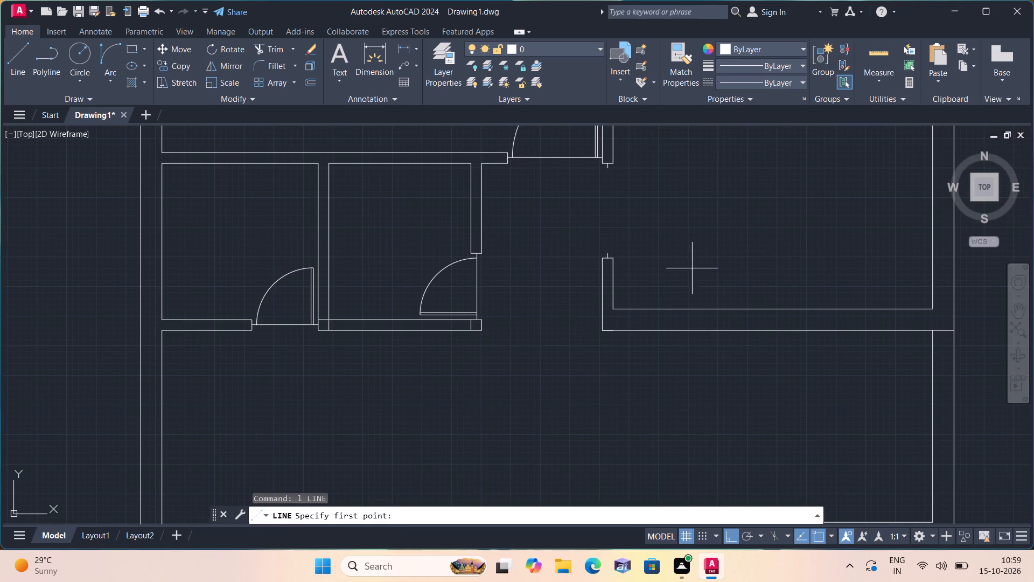
scroll(680, 289, down, 1)
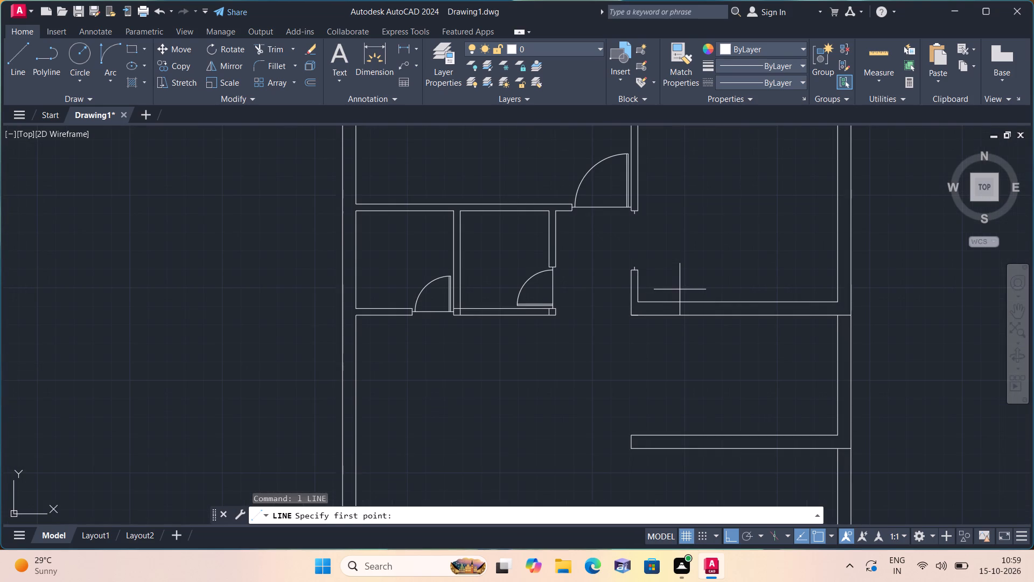
click(635, 265)
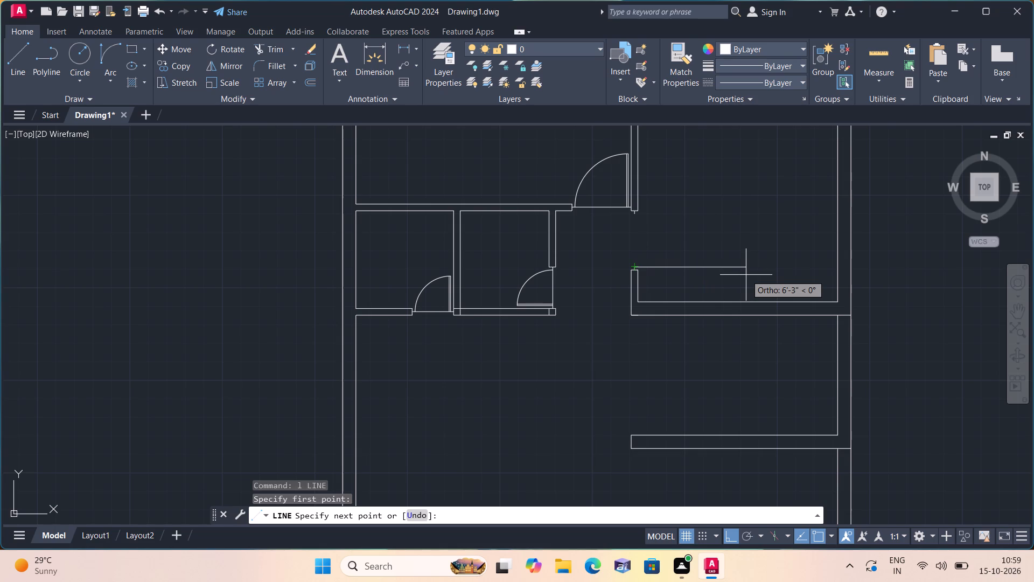
text(3')
key(space)
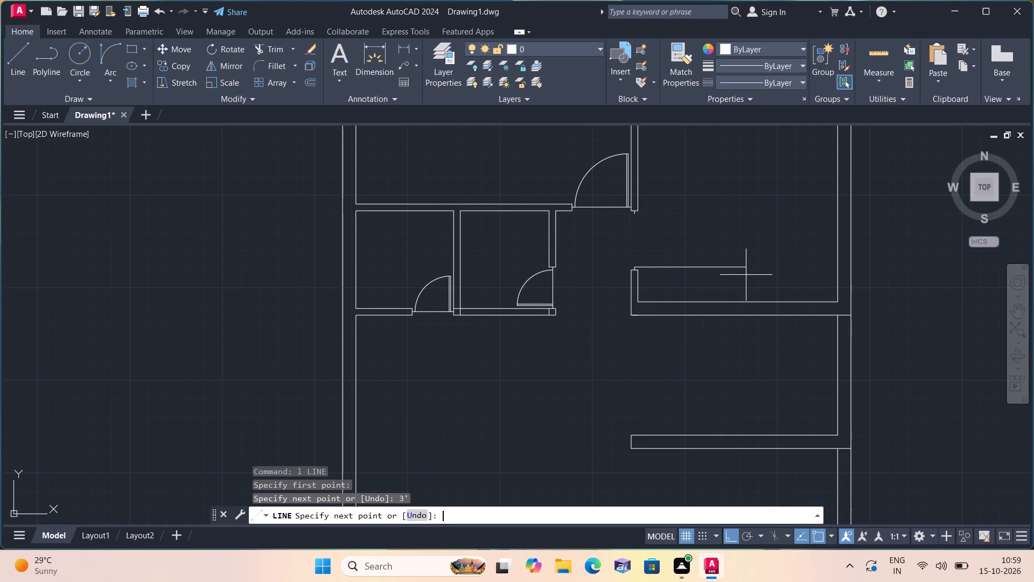
key(Escape)
Draw the swing arc with Start, End, Direction from the leaf's east end to the north stub's end, using a northward tangent.
click(110, 81)
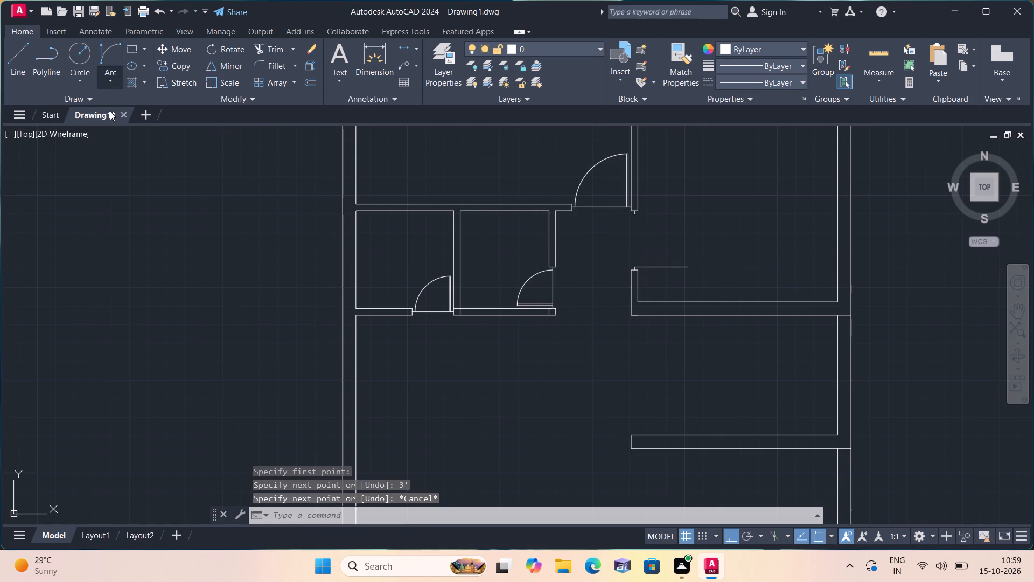
click(154, 244)
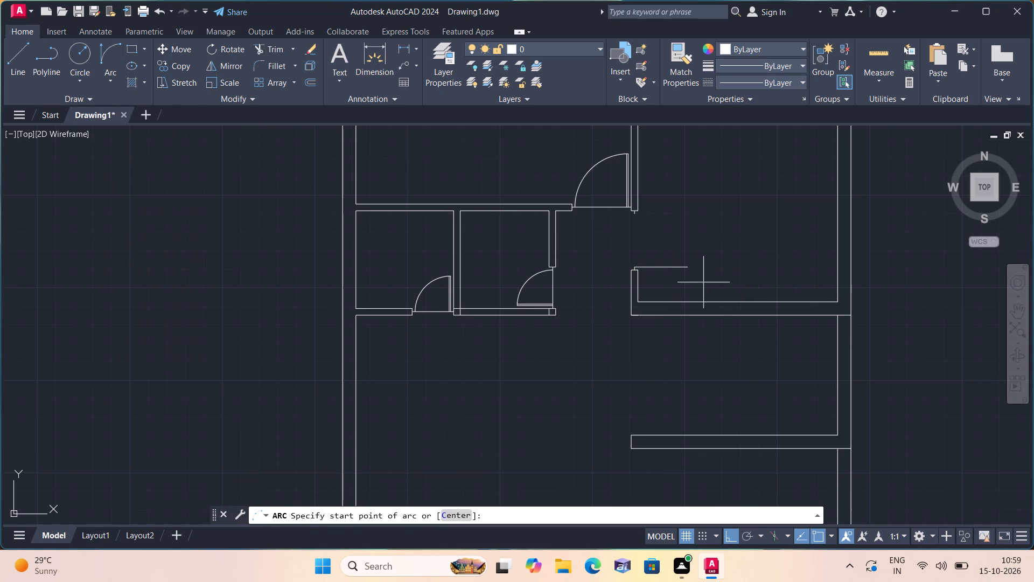
click(692, 266)
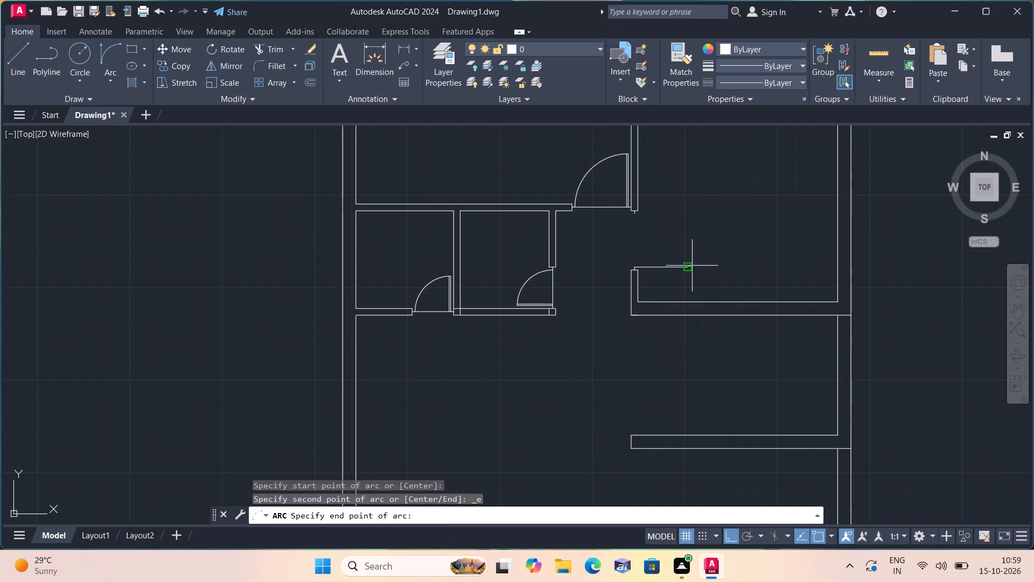
scroll(649, 234, up, 2)
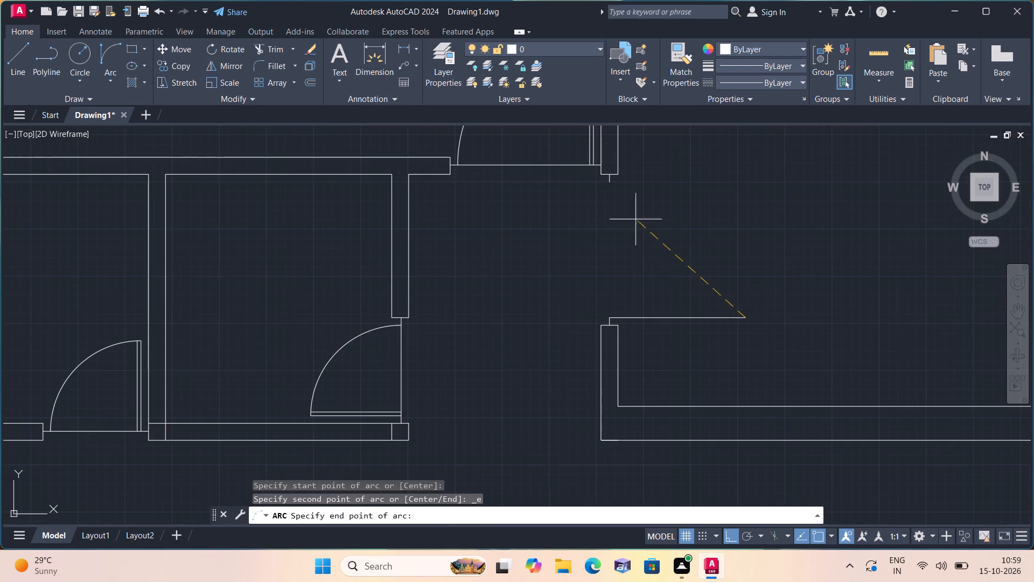
click(609, 185)
click(702, 199)
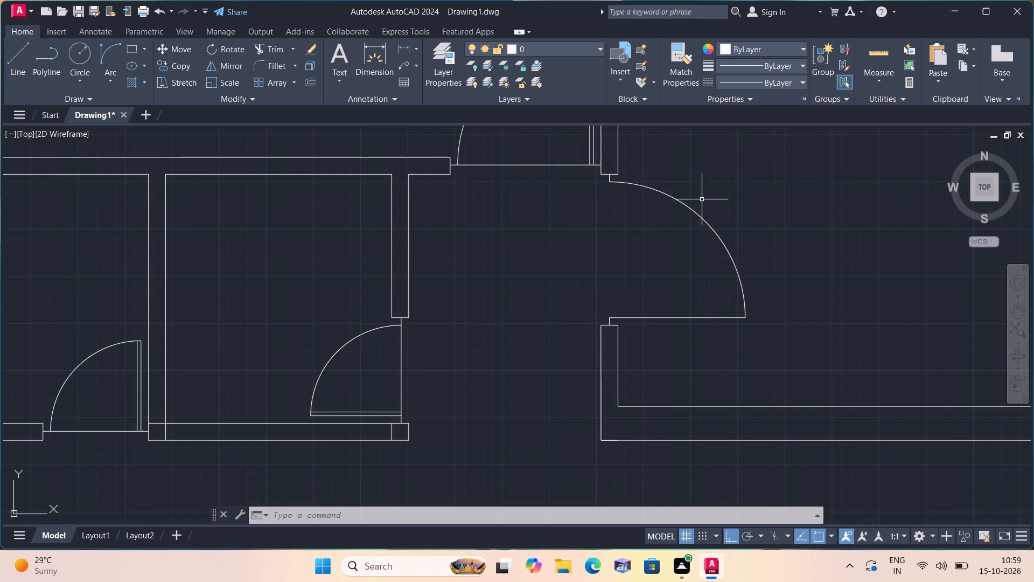
Offset the northeast room's door leaf line 1" to the north to give the leaf its thickness.
text(off 1")
key(space)
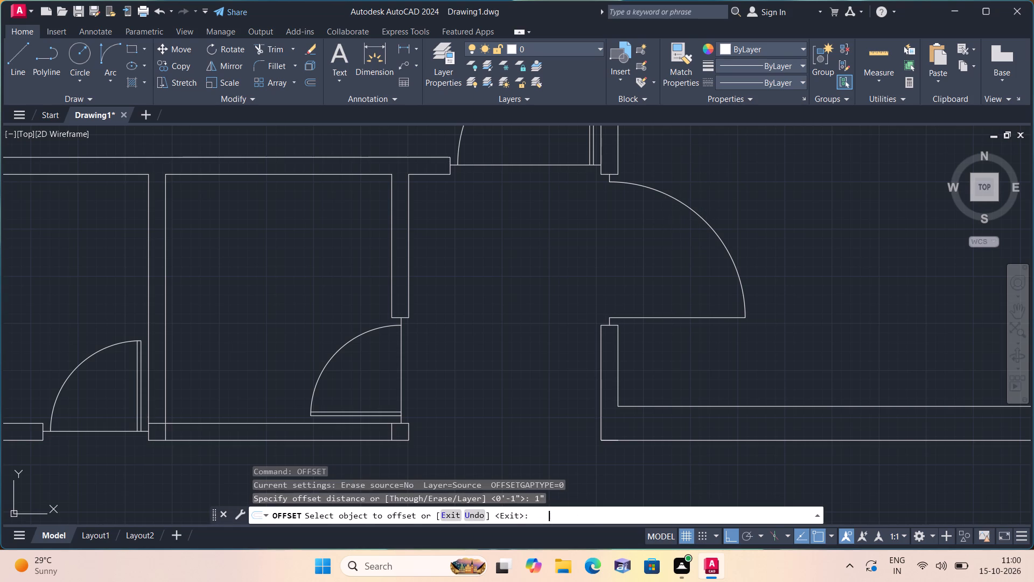
click(651, 320)
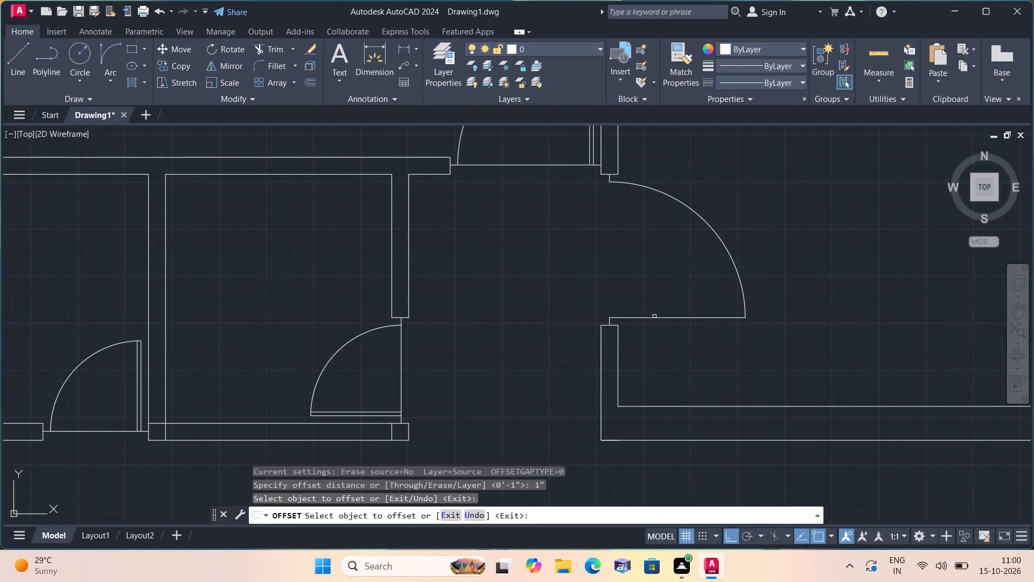
click(654, 317)
click(663, 267)
key(space)
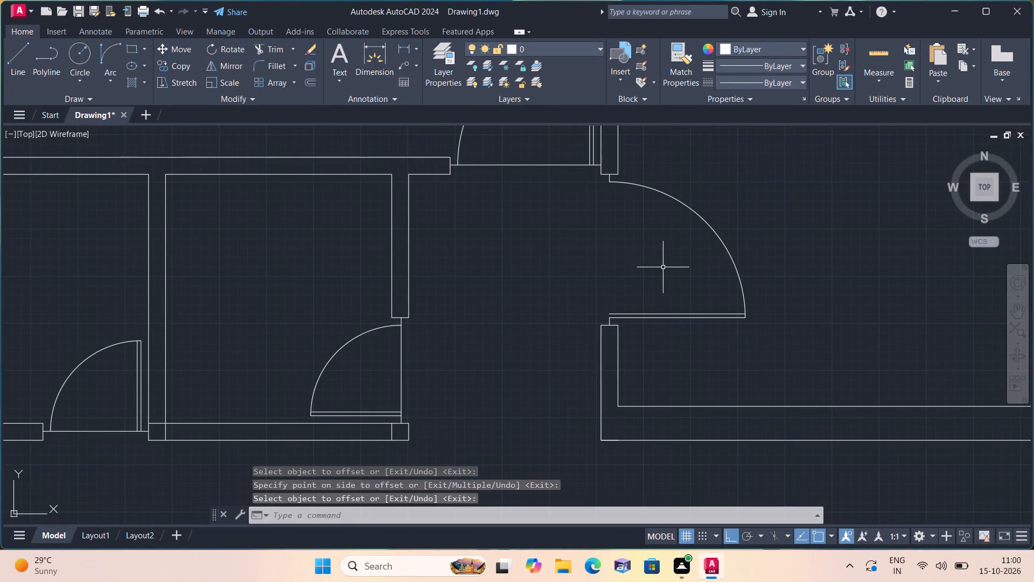
Draw the threshold line across the northeast room's door opening from the south stub's end to the north stub's end.
text(l)
key(space)
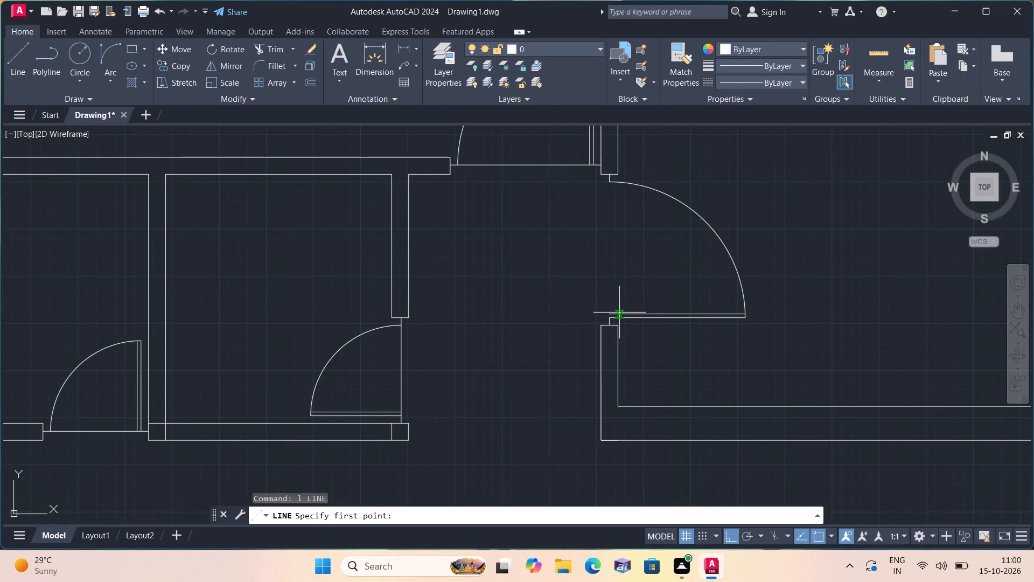
click(612, 318)
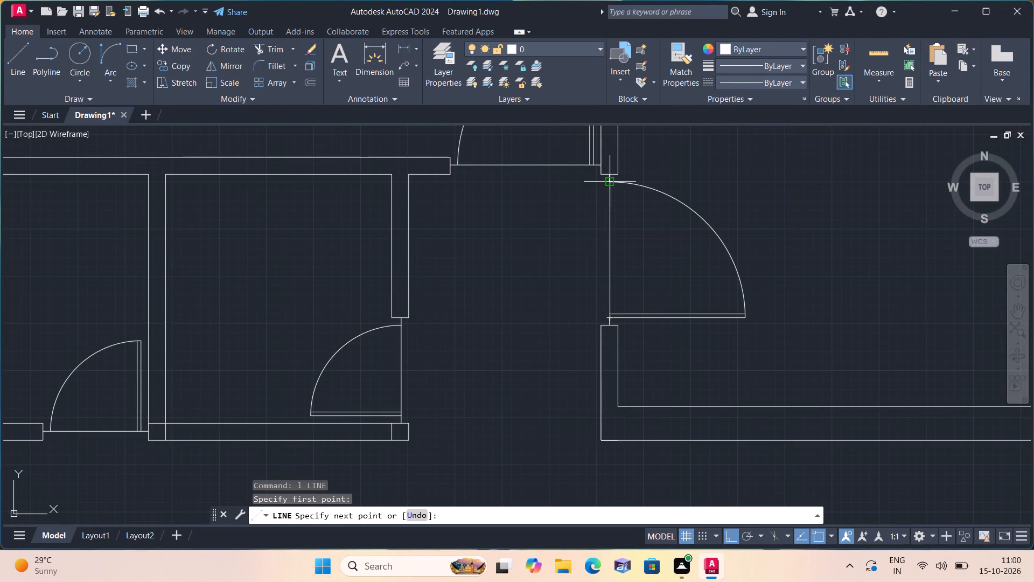
click(613, 184)
key(space)
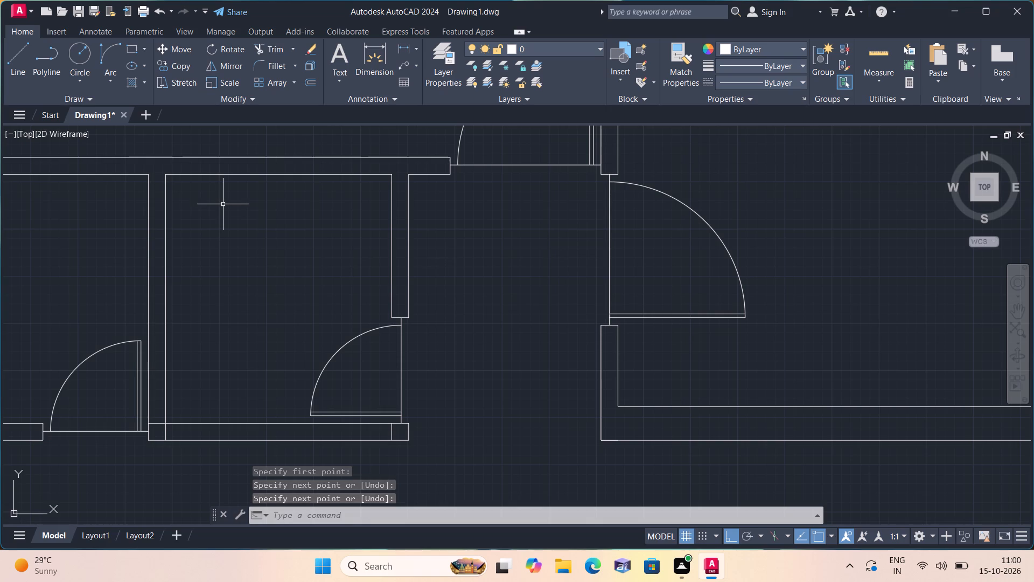
Trim away both exterior east wall lines between the northeast room's south wall and the freestanding wall stub south of it.
scroll(222, 216, down, 2)
middle_drag(223, 235, 281, 283)
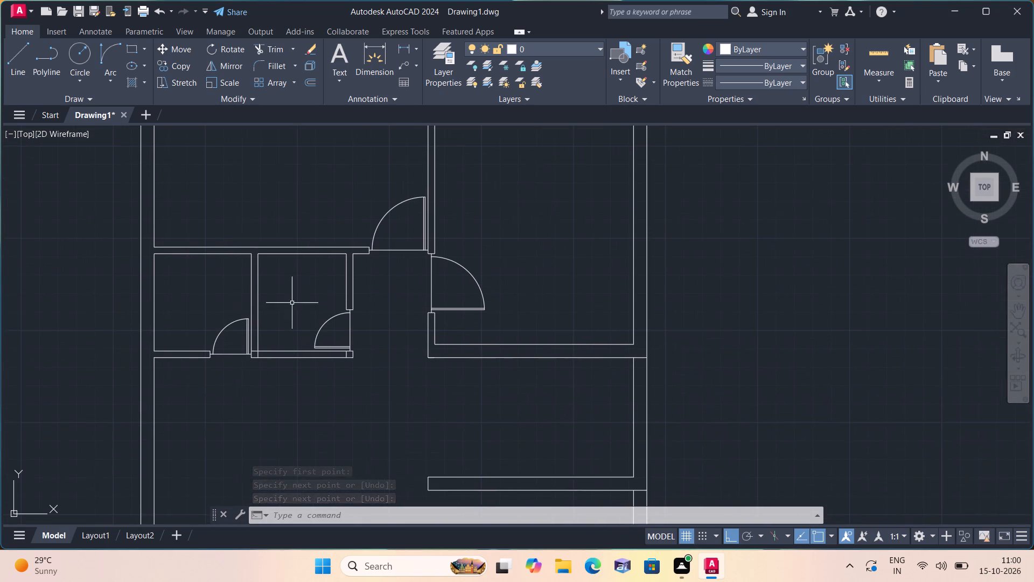
middle_drag(334, 261, 498, 308)
scroll(334, 261, down, 1)
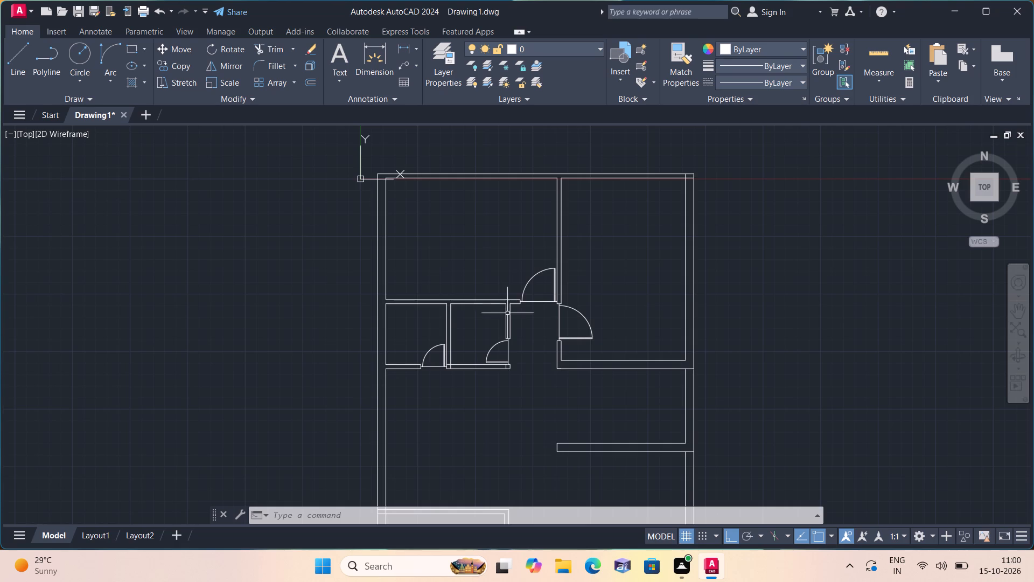
scroll(512, 315, down, 1)
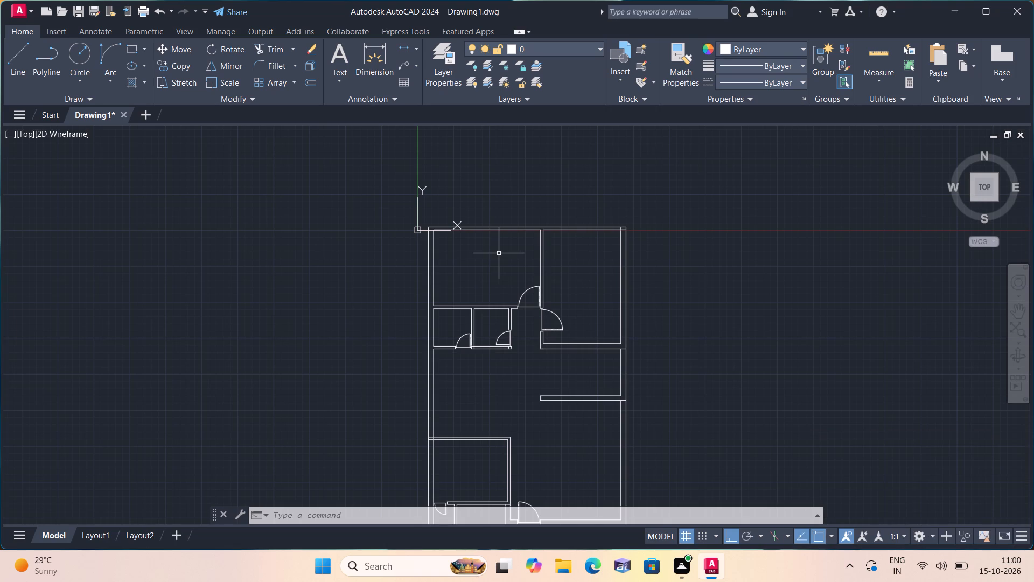
middle_drag(561, 280, 573, 208)
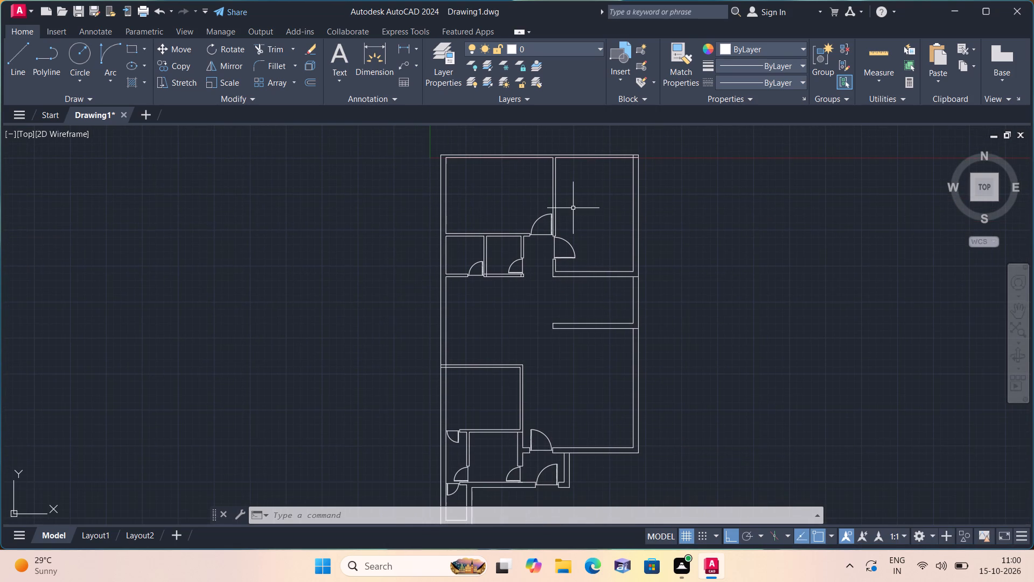
middle_drag(598, 292, 613, 221)
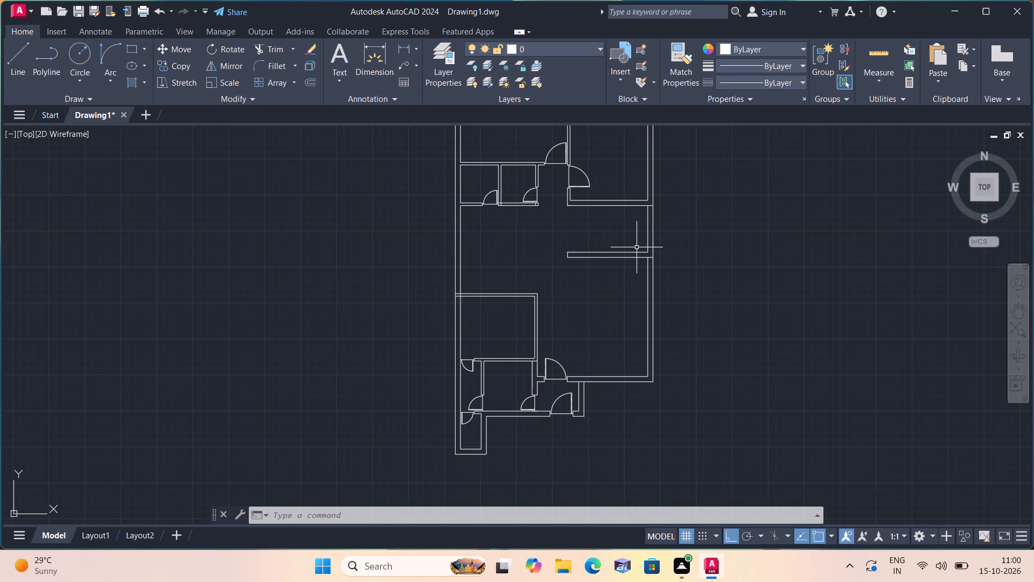
scroll(637, 247, up, 1)
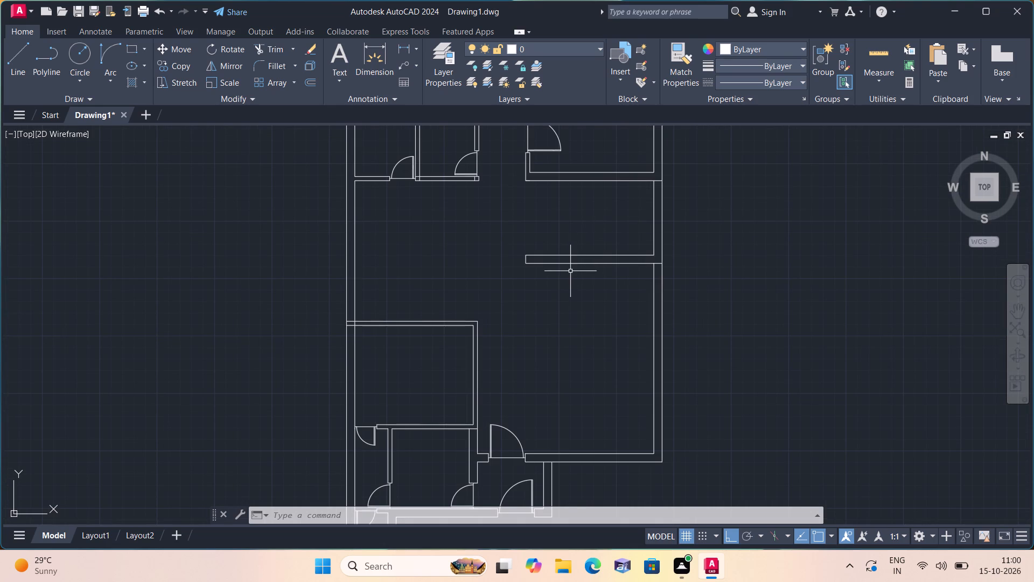
text(trim)
key(space)
drag(602, 219, 617, 218)
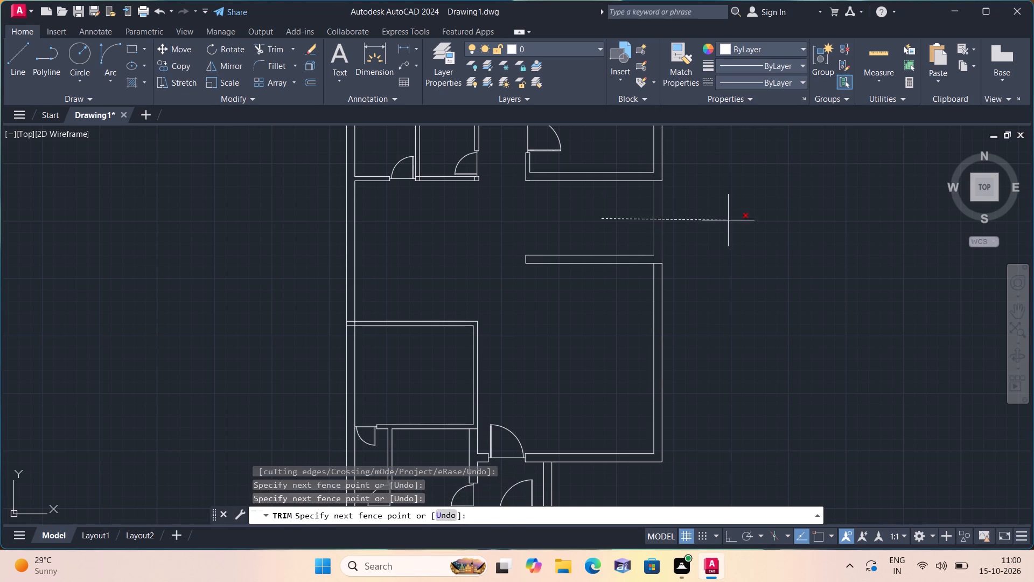
click(746, 221)
key(space)
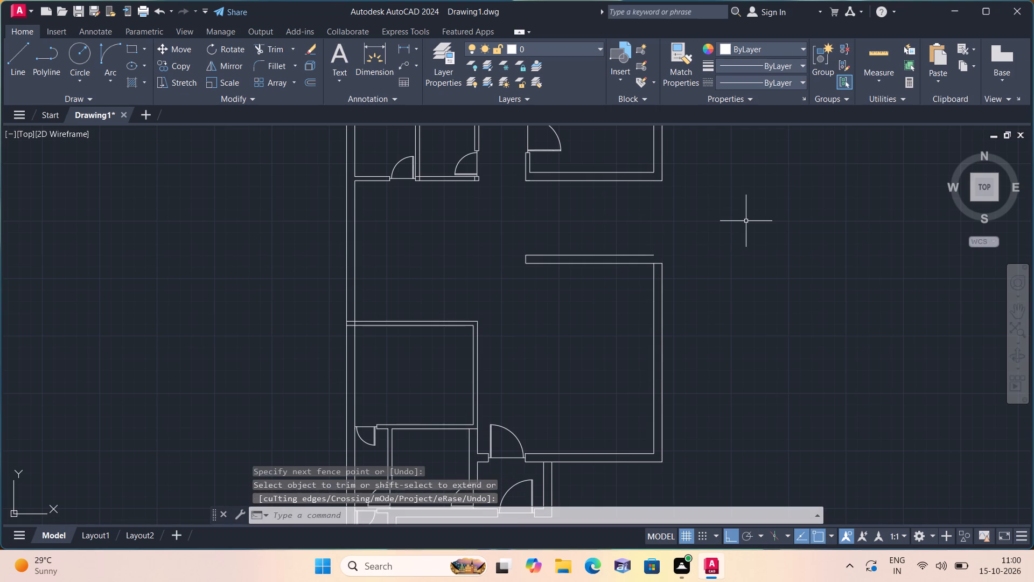
Draw a line from the northeast room's southwest outer corner to the northwest corner of the wall stub to the south.
text(o)
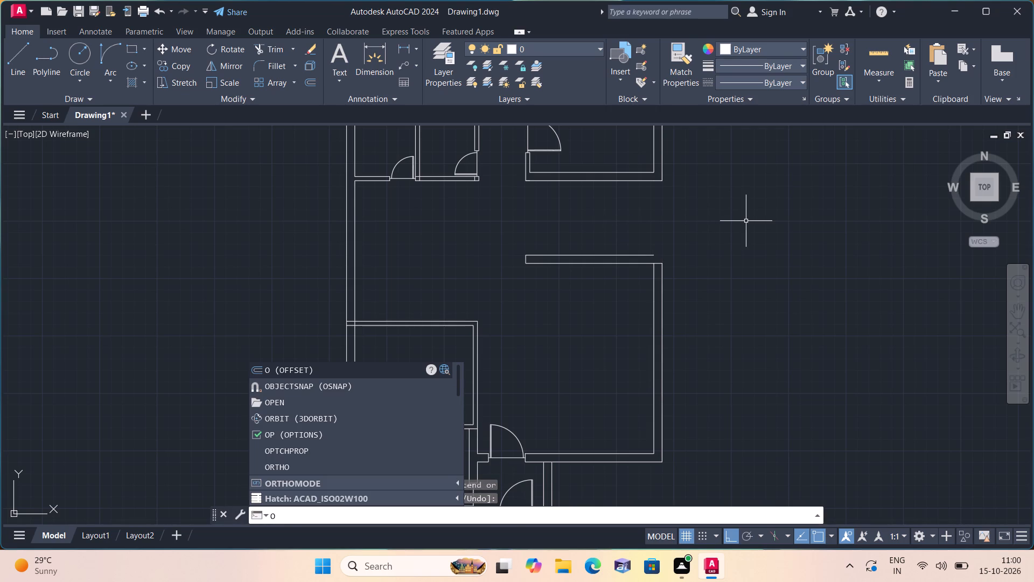
key(Escape)
text(l)
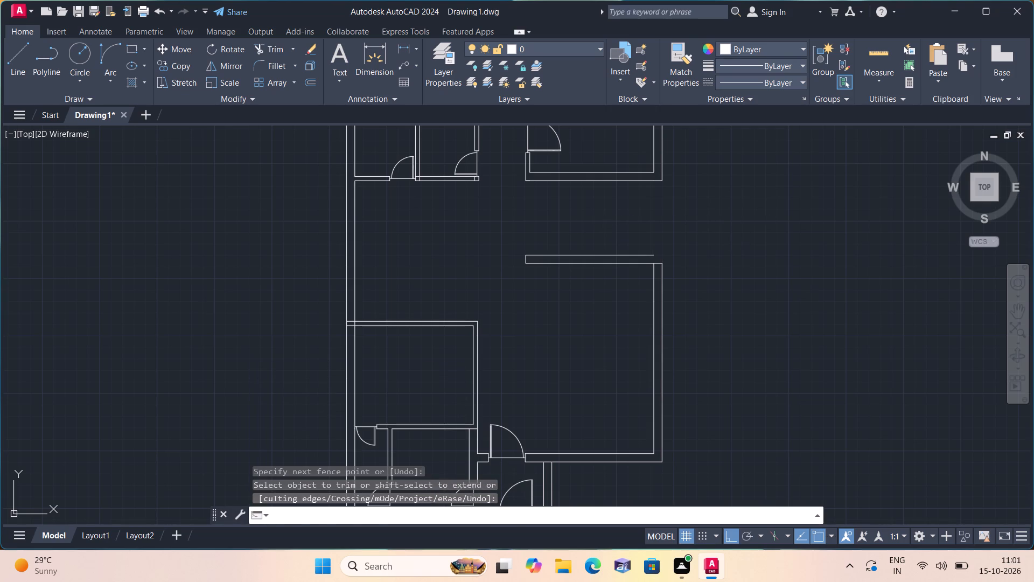
key(space)
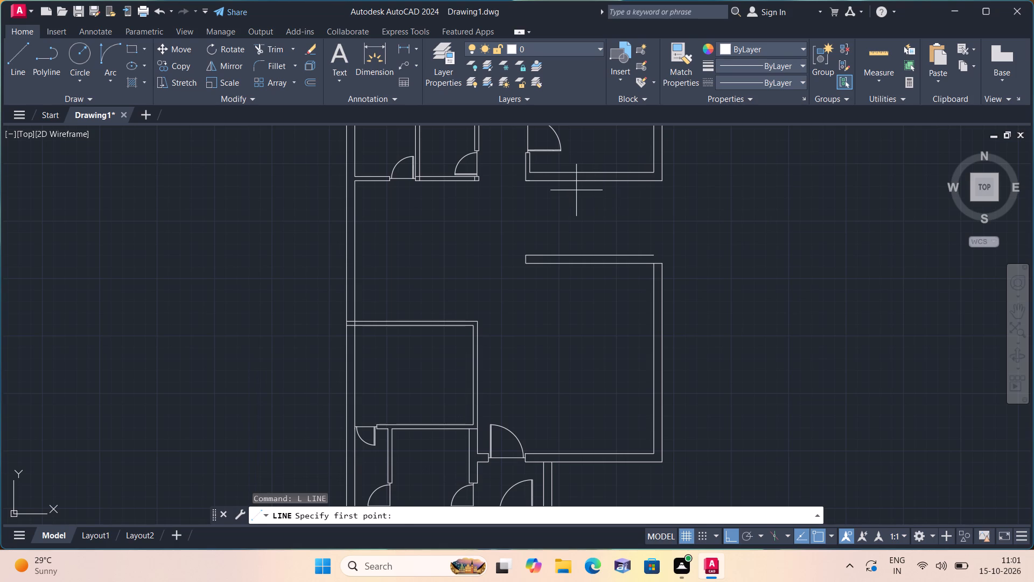
click(525, 182)
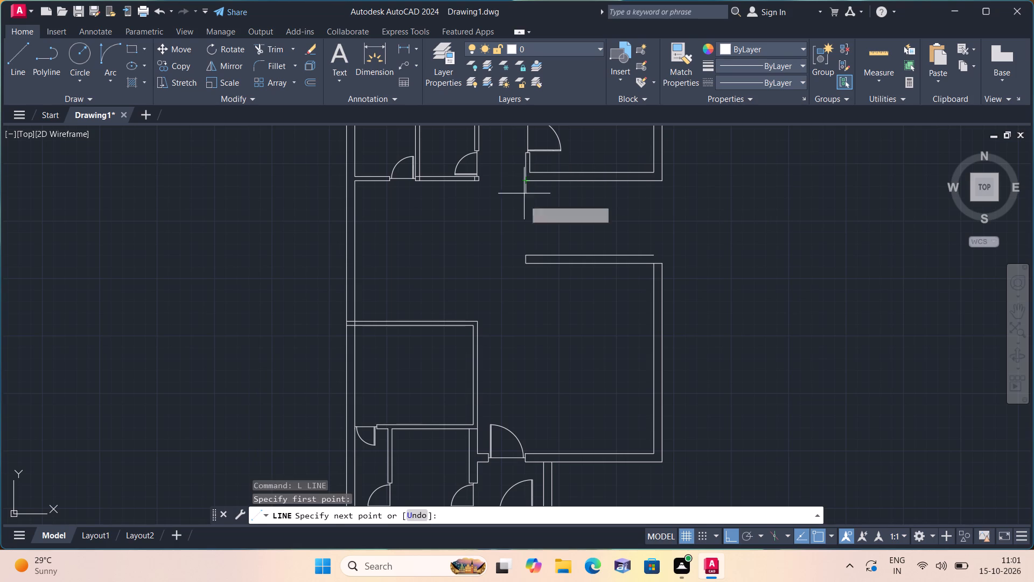
click(523, 252)
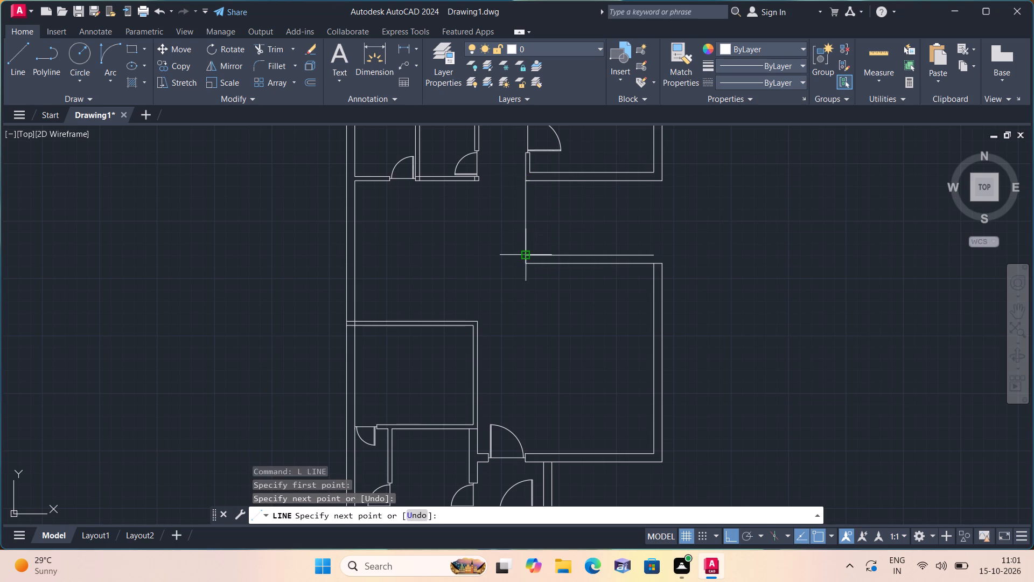
key(space)
Offset the new closing line 13'-9" to the east.
text(offset)
key(space)
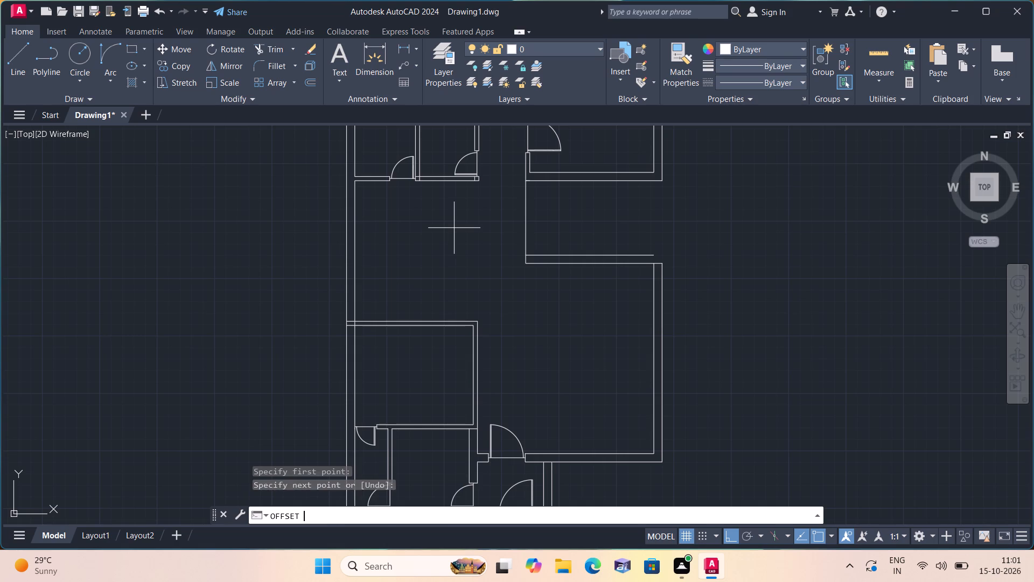
text(13'-9")
key(space)
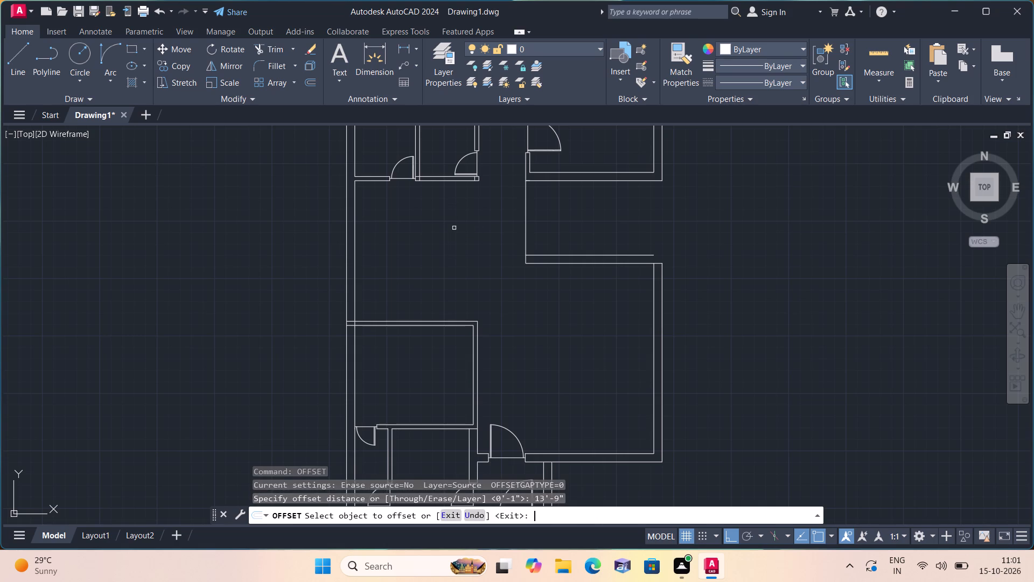
click(528, 196)
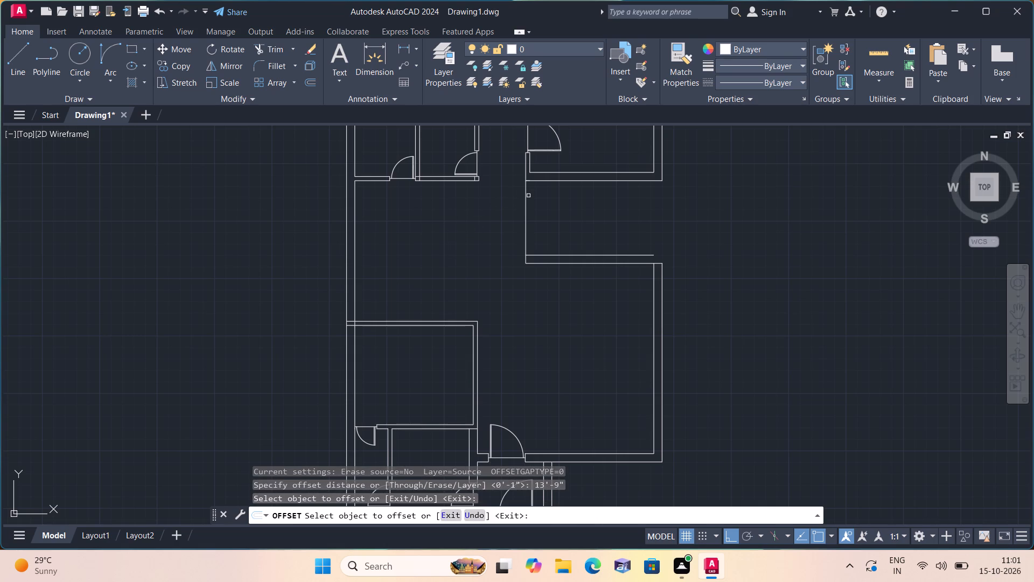
click(528, 195)
click(528, 192)
click(529, 192)
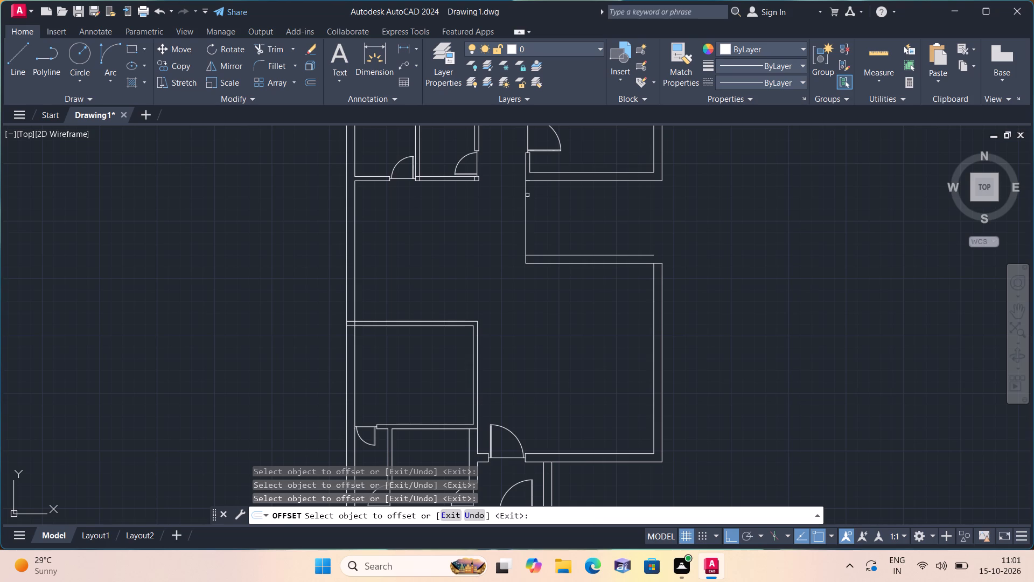
click(526, 196)
click(609, 204)
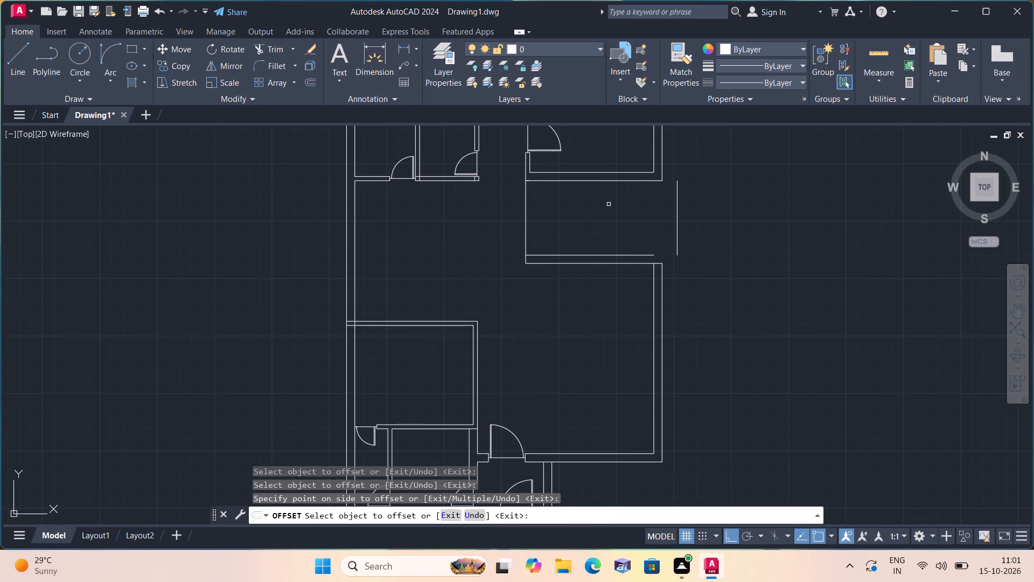
key(space)
Offset the new east line another 9" eastward to form the wall thickness.
key(space)
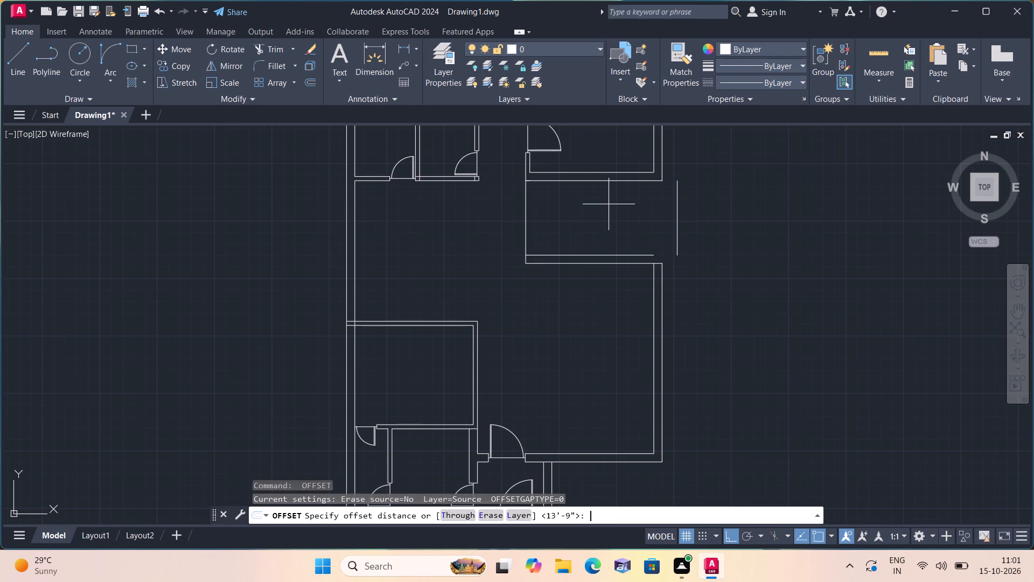
text(9")
key(space)
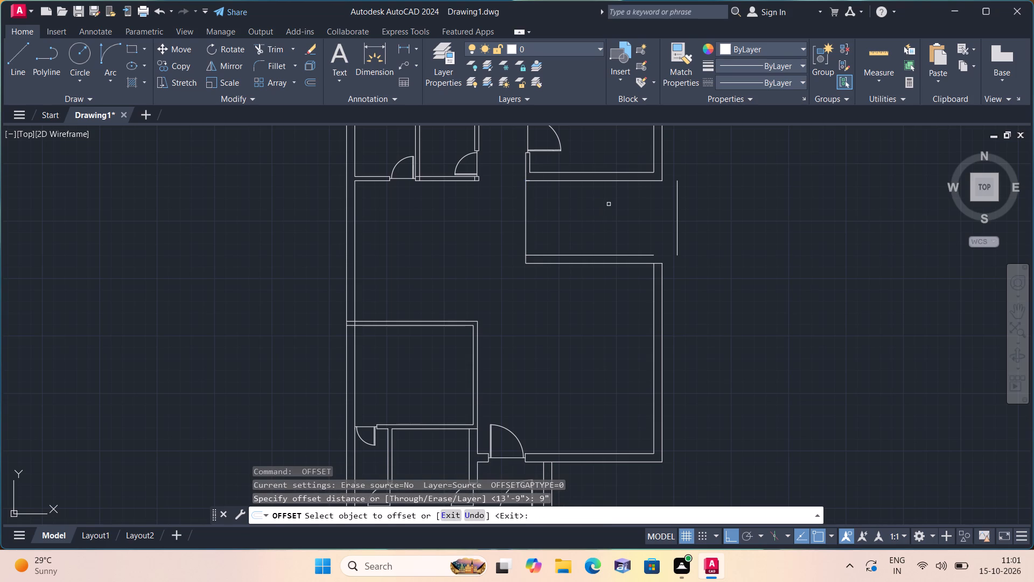
click(676, 204)
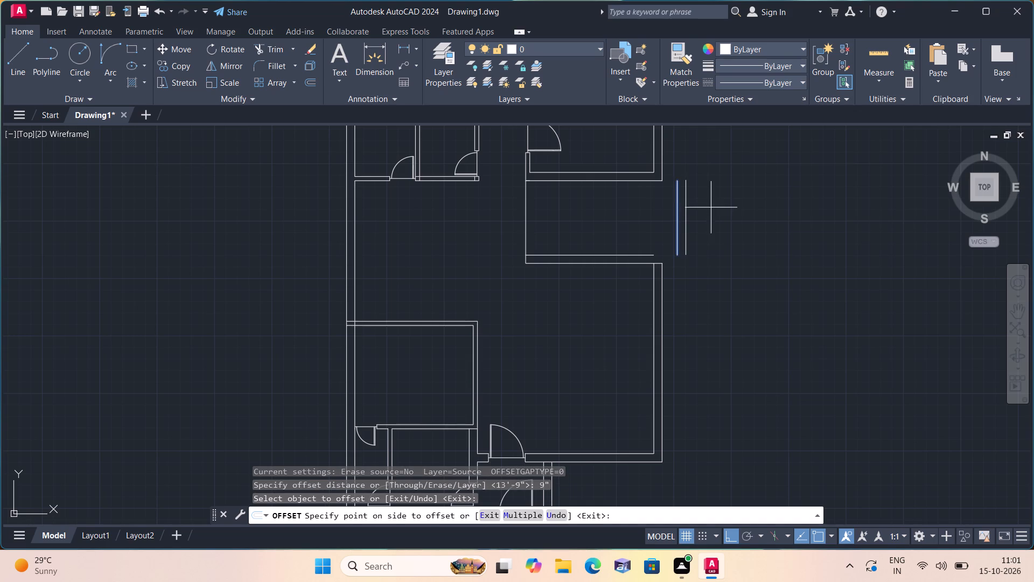
click(722, 208)
key(space)
Trim away the reference line across the west side of the space, reopening it.
text(trim)
key(space)
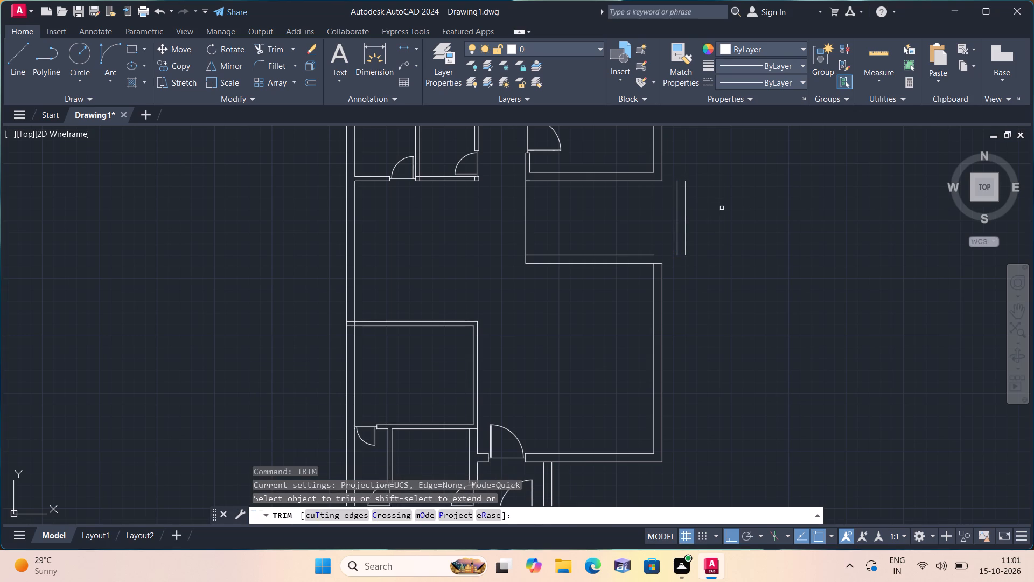
click(597, 235)
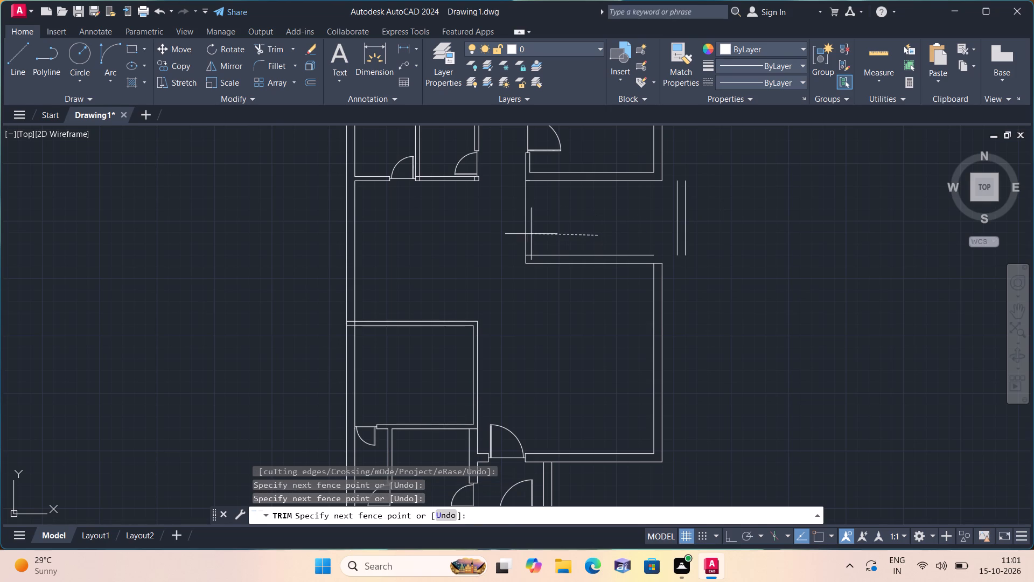
click(487, 235)
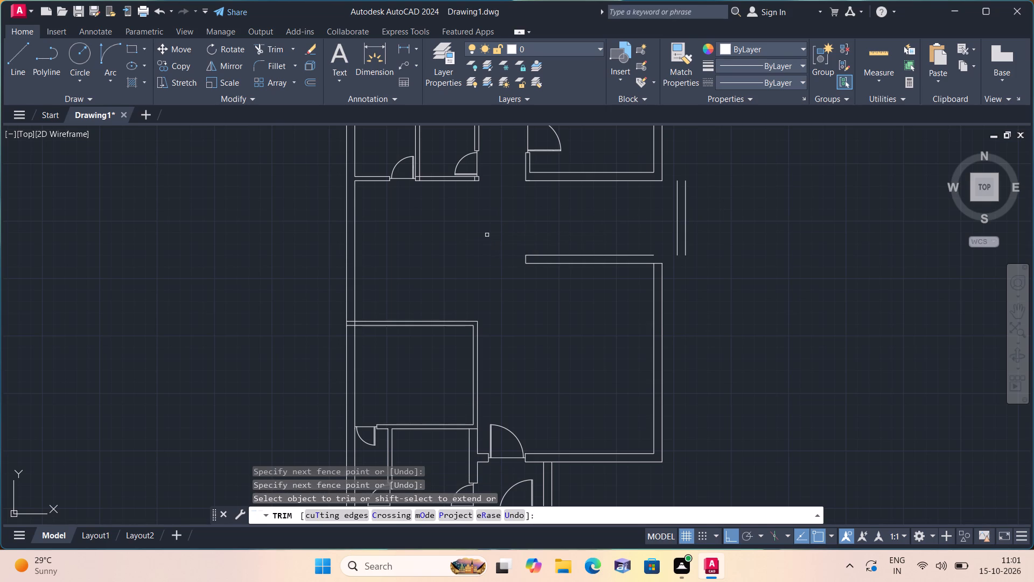
key(Escape)
Extend the space's north and south wall lines eastward to the inner line of the new east wall.
text(exte)
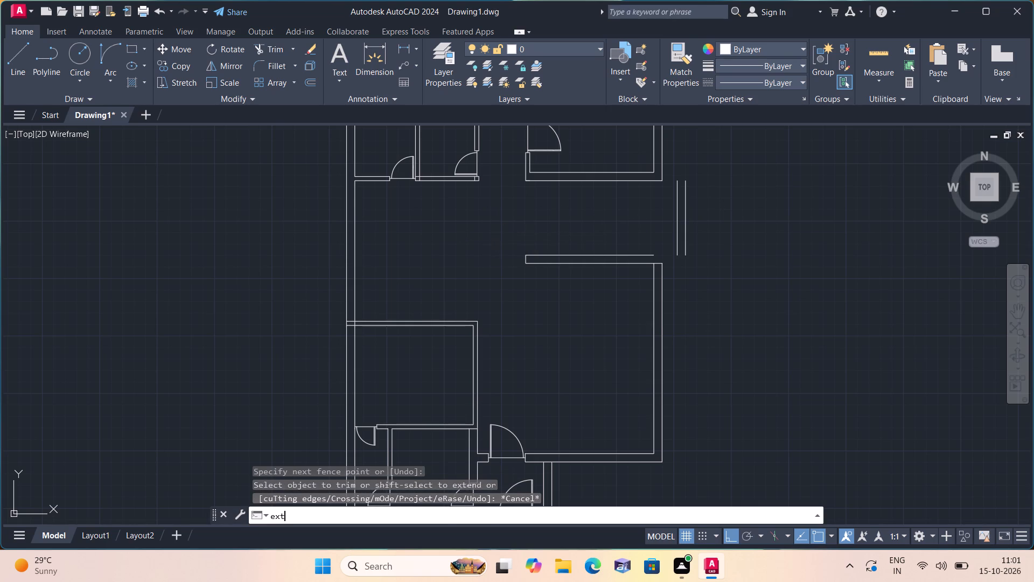
key(space)
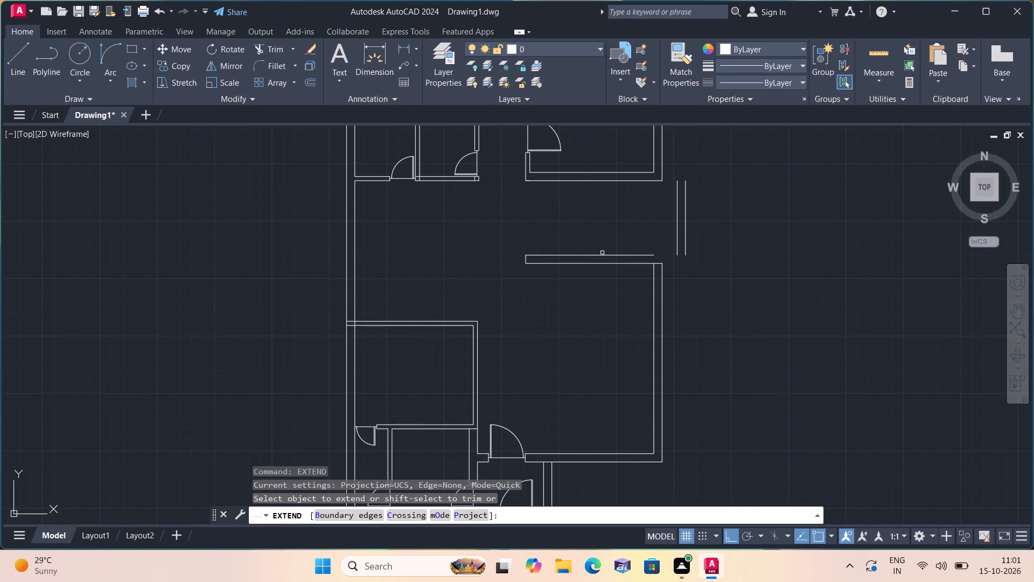
click(639, 254)
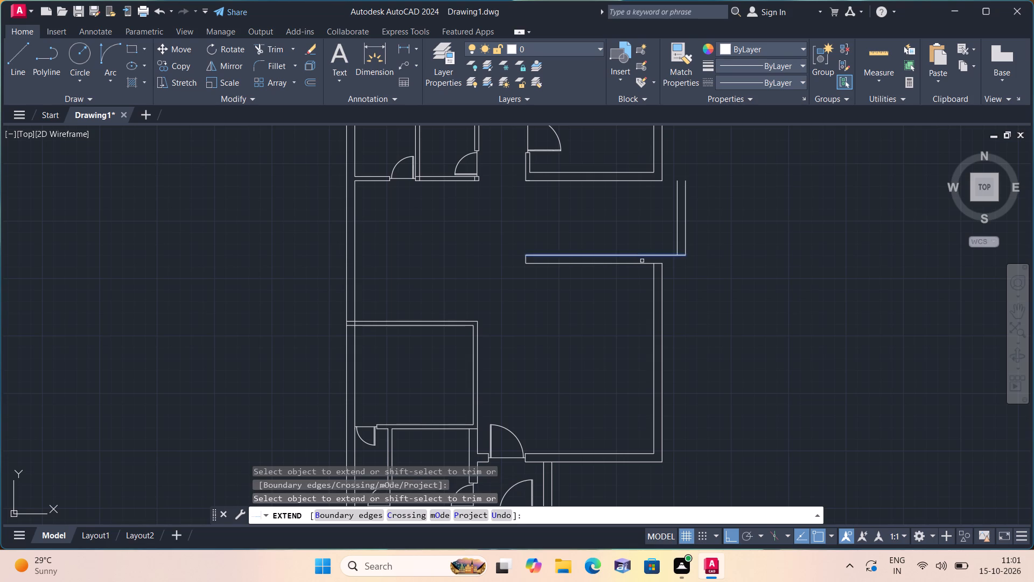
click(659, 178)
click(663, 197)
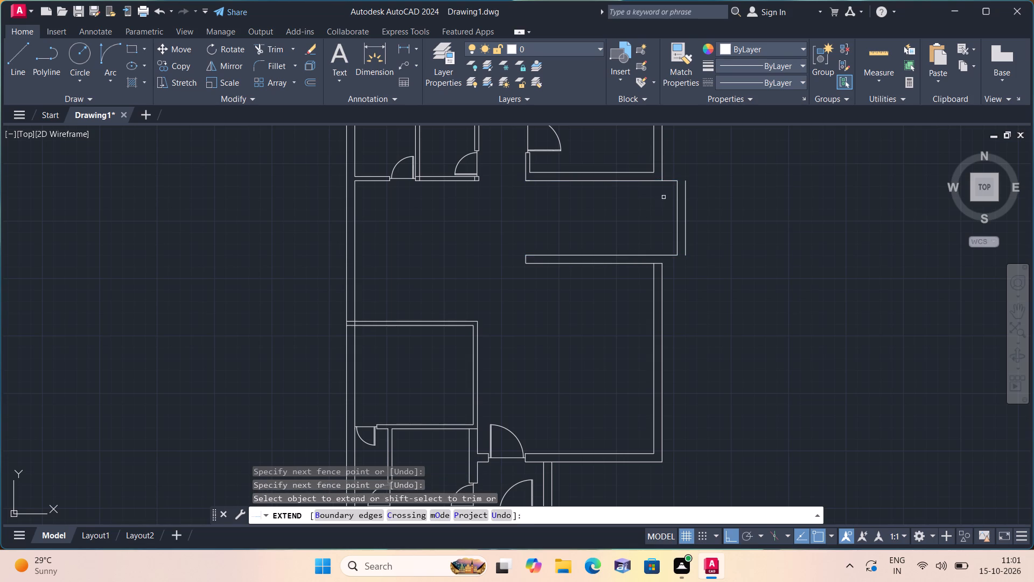
key(space)
Offset the extended north wall line 9" northward and the extended south wall line 9" southward.
text(of)
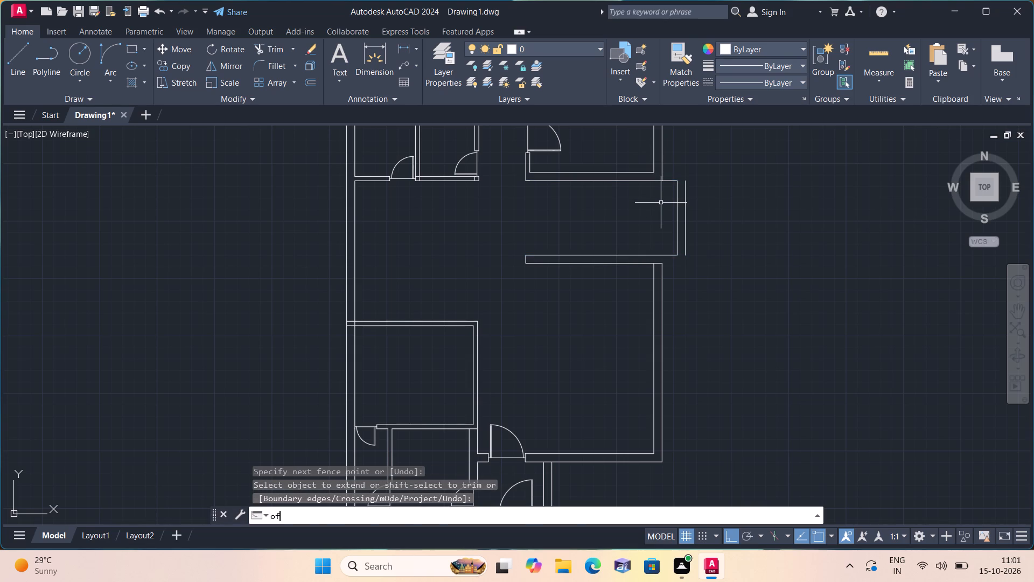
key(space)
text(9")
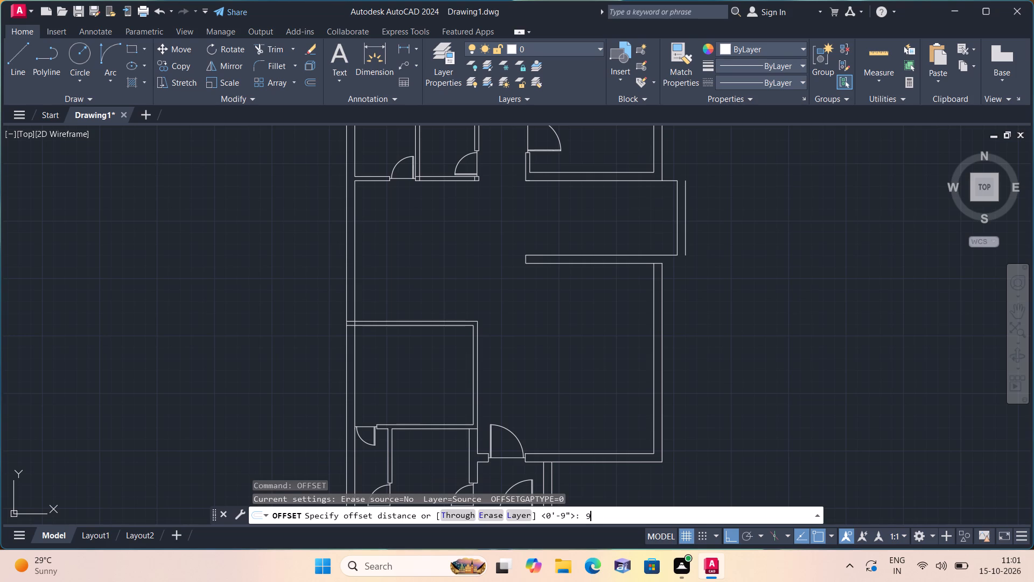
key(space)
scroll(664, 200, up, 1)
click(679, 170)
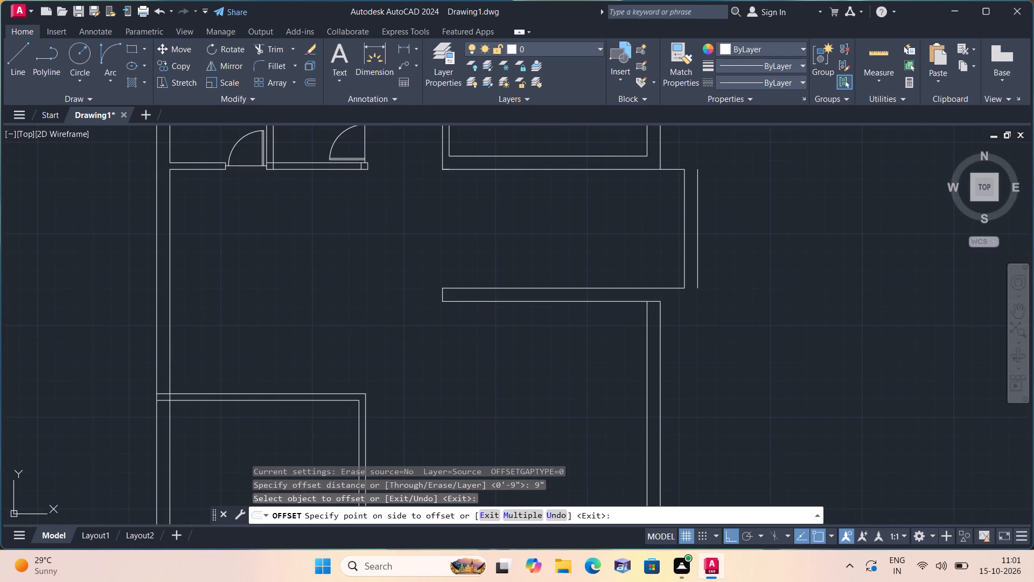
click(711, 149)
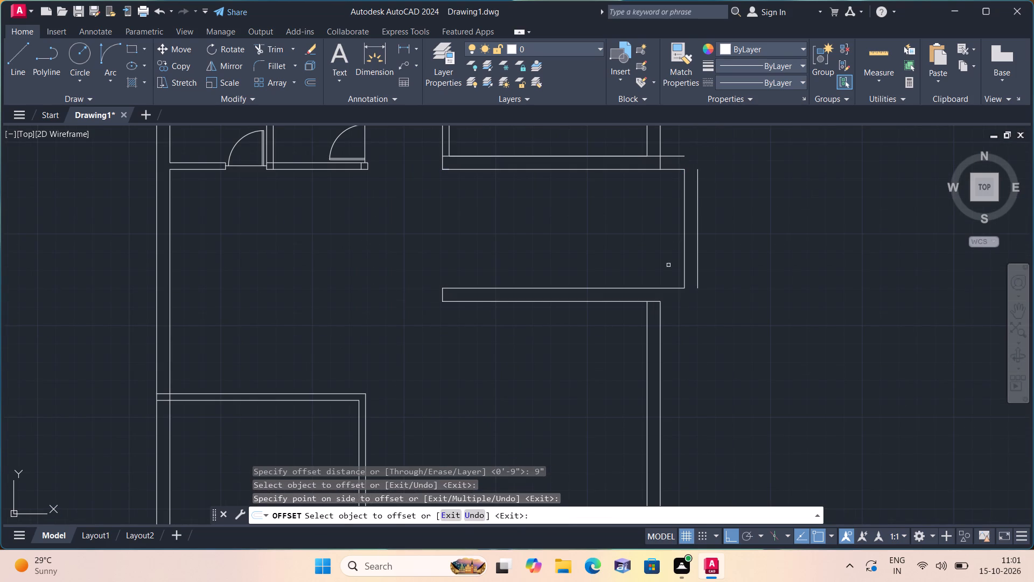
click(672, 288)
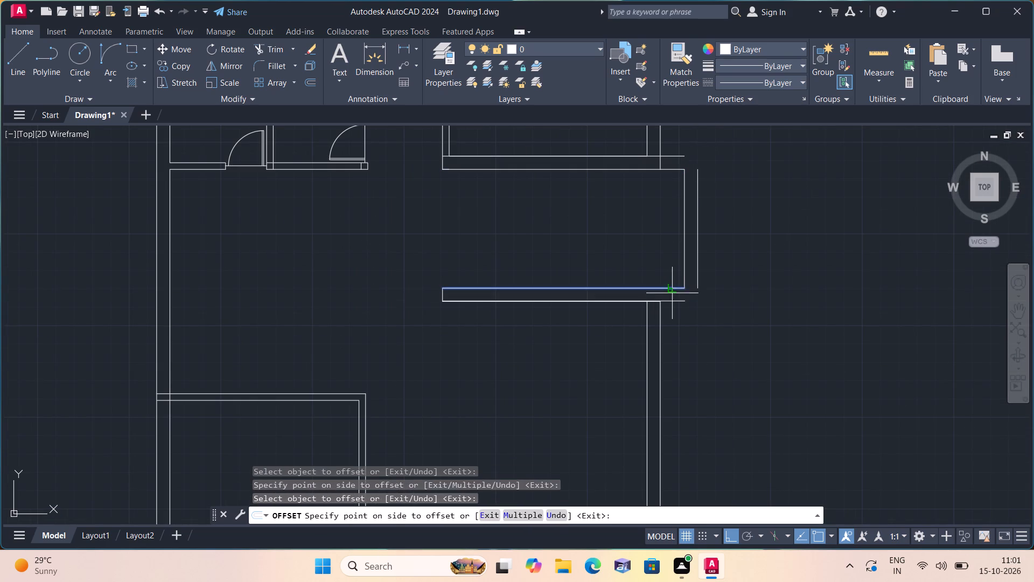
click(679, 309)
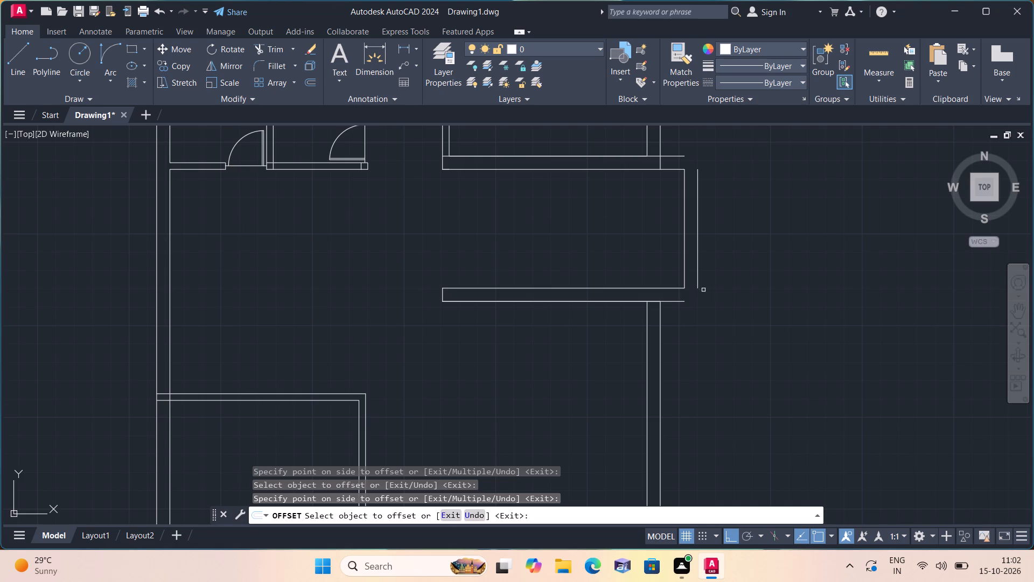
key(space)
Trim the overlapping wall-line segments where the northeast room's east wall meets the extended space's north wall, including the short outer stub.
text(trim)
key(space)
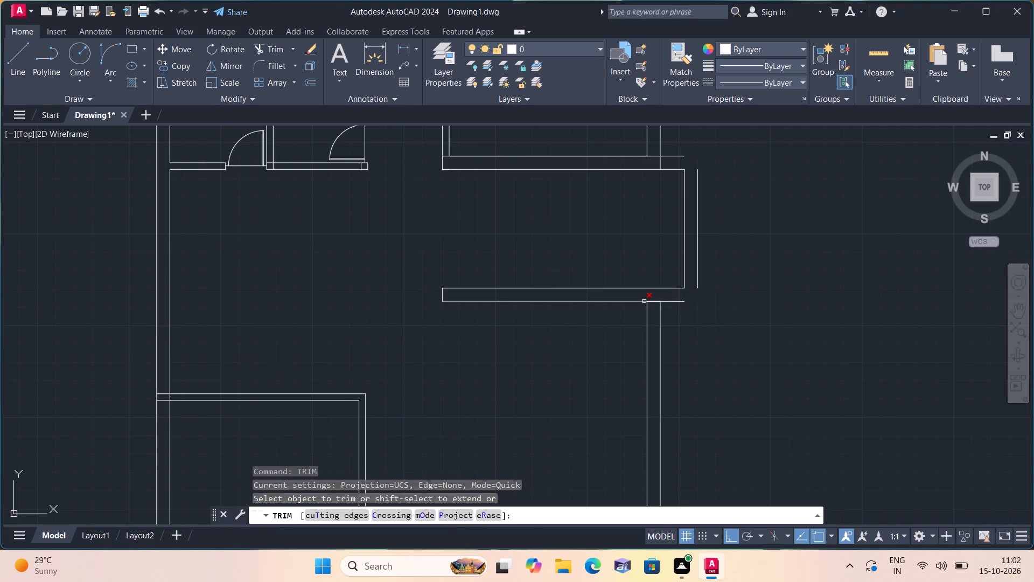
click(644, 301)
click(650, 302)
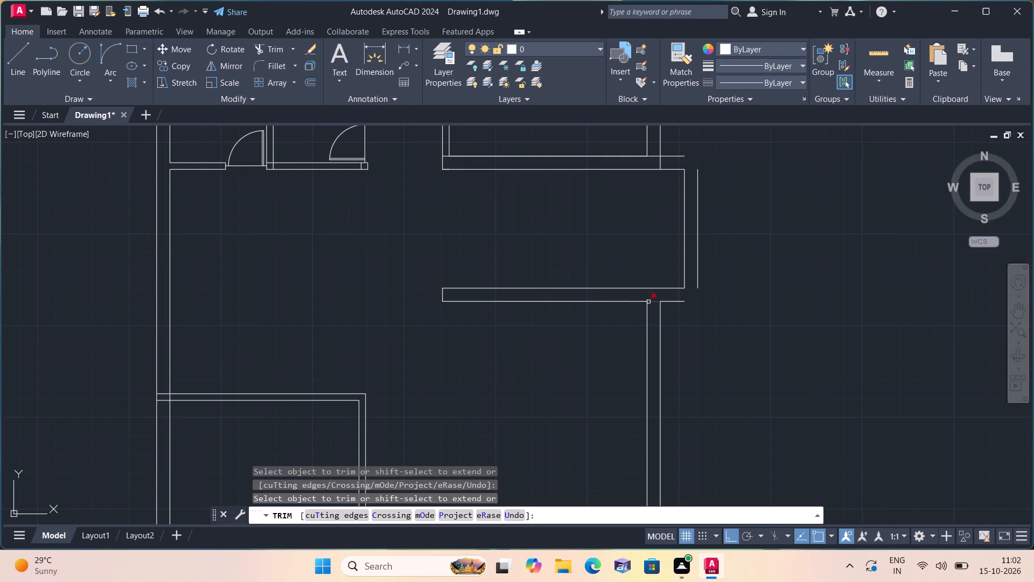
click(632, 155)
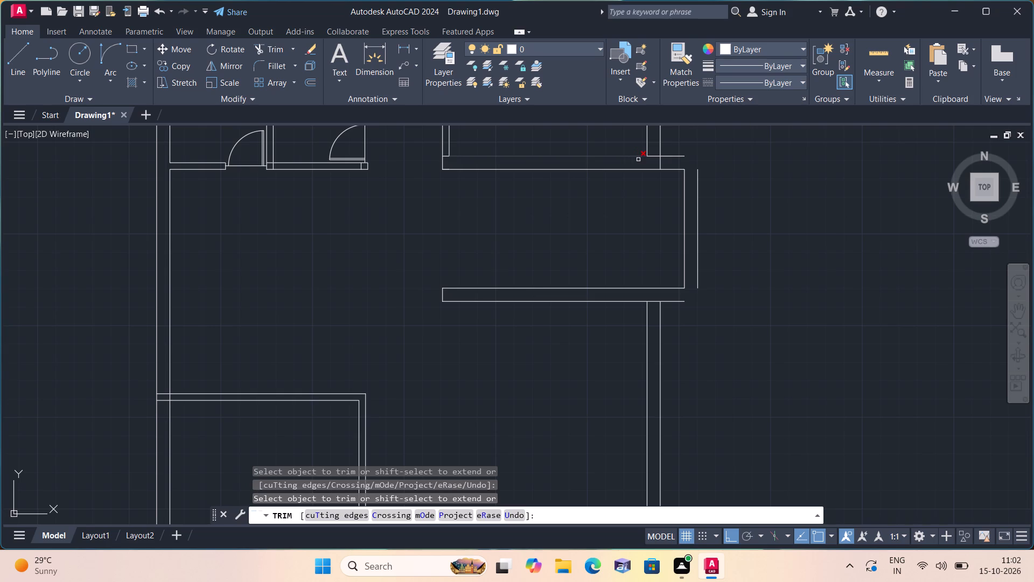
click(651, 157)
scroll(417, 153, up, 1)
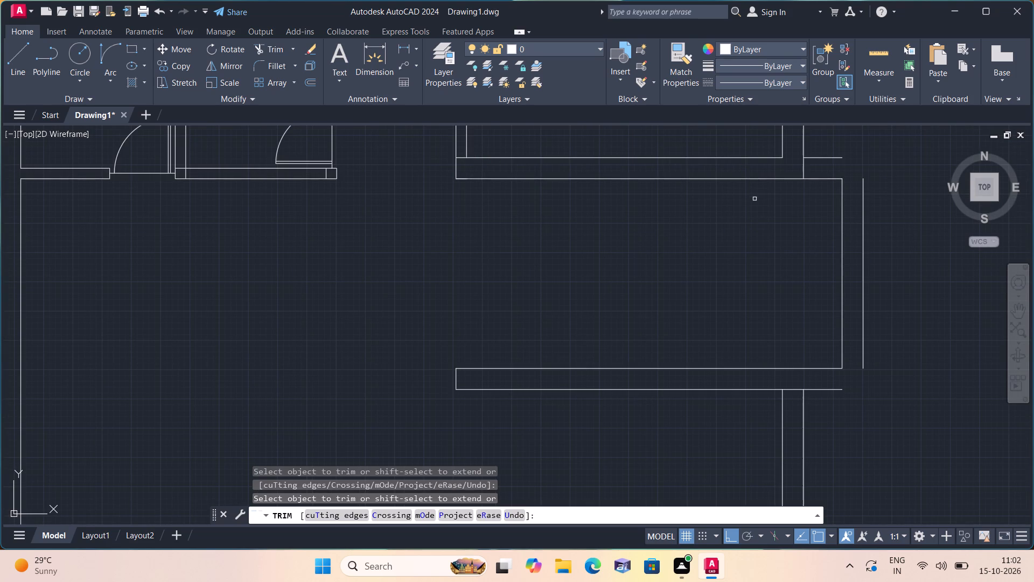
middle_drag(746, 203, 700, 183)
click(758, 150)
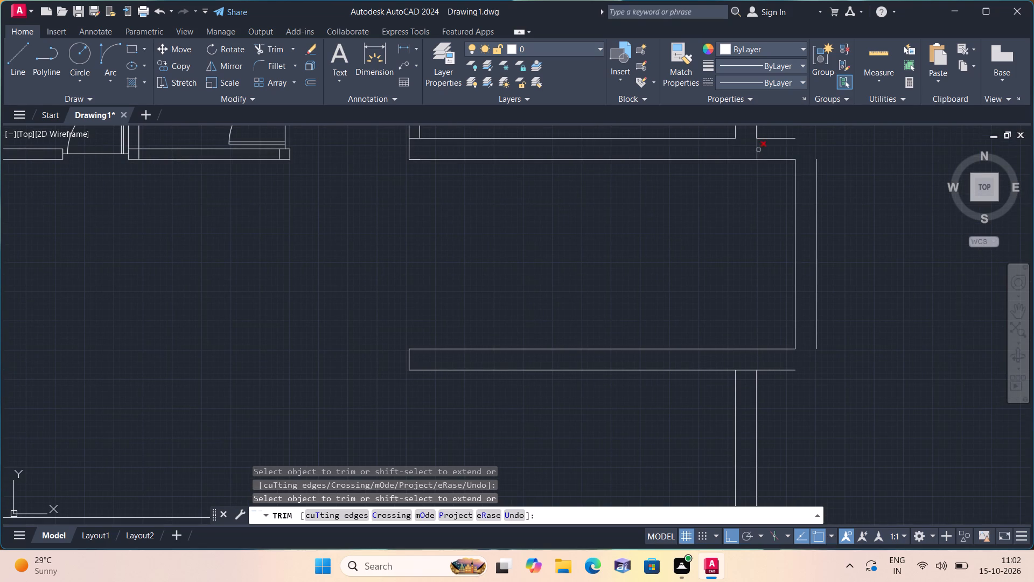
key(Escape)
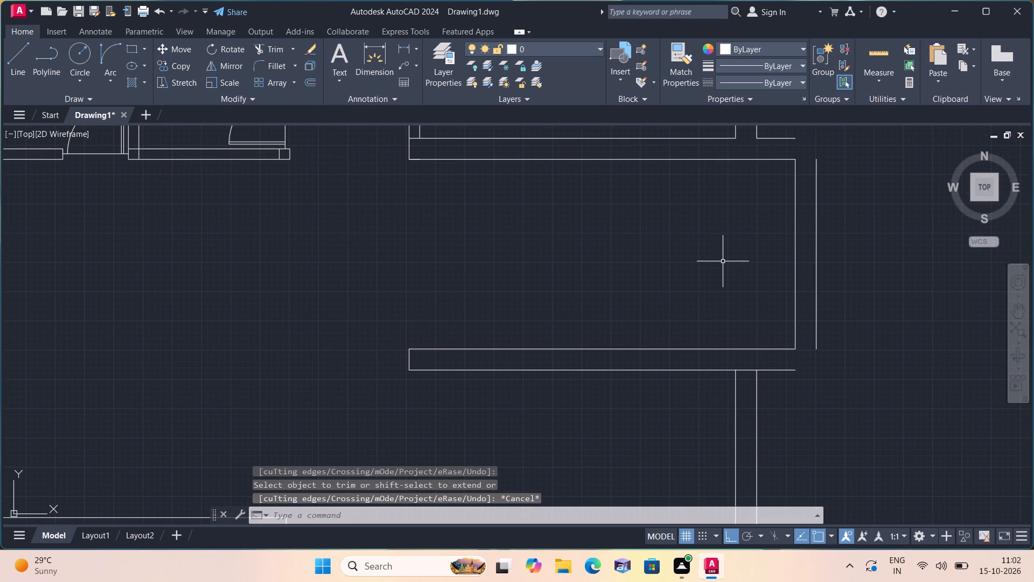
Draw lines closing the northeast and southeast outer corners of the extended space, joining its outer north and south wall lines to the outer east line.
key(l)
key(space)
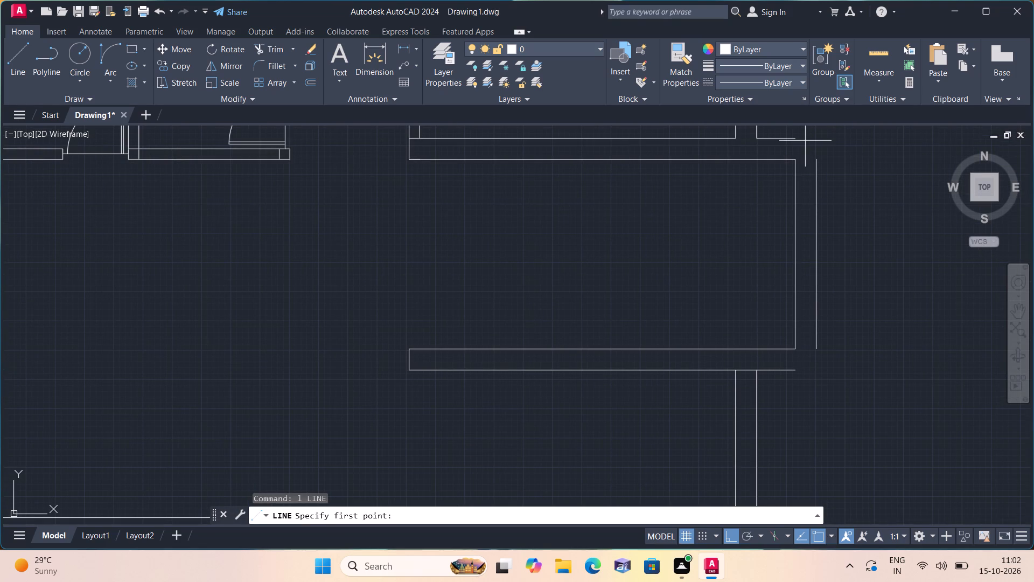
click(796, 141)
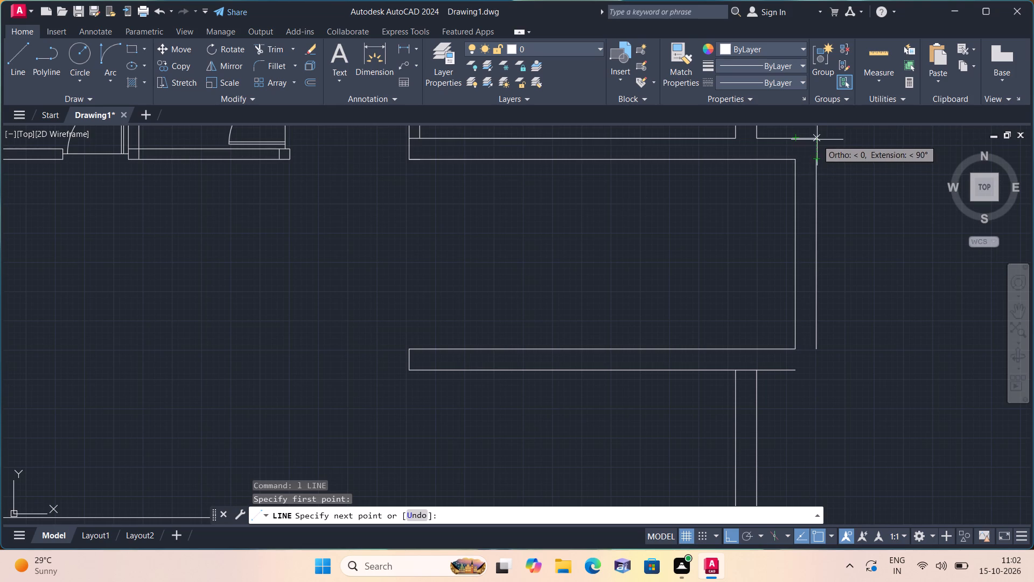
drag(817, 140, 817, 145)
drag(818, 151, 818, 161)
click(818, 162)
key(space)
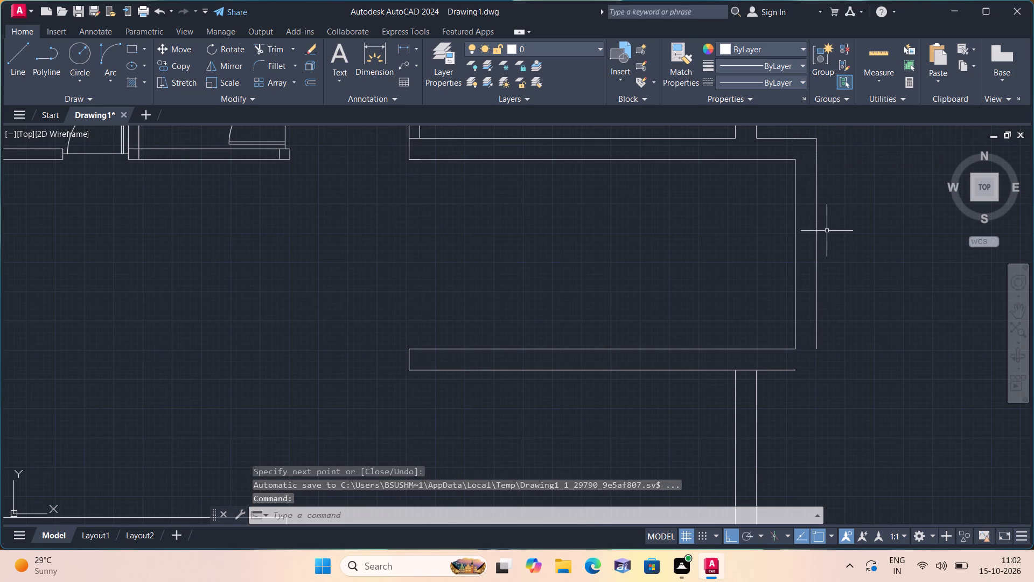
key(space)
click(797, 367)
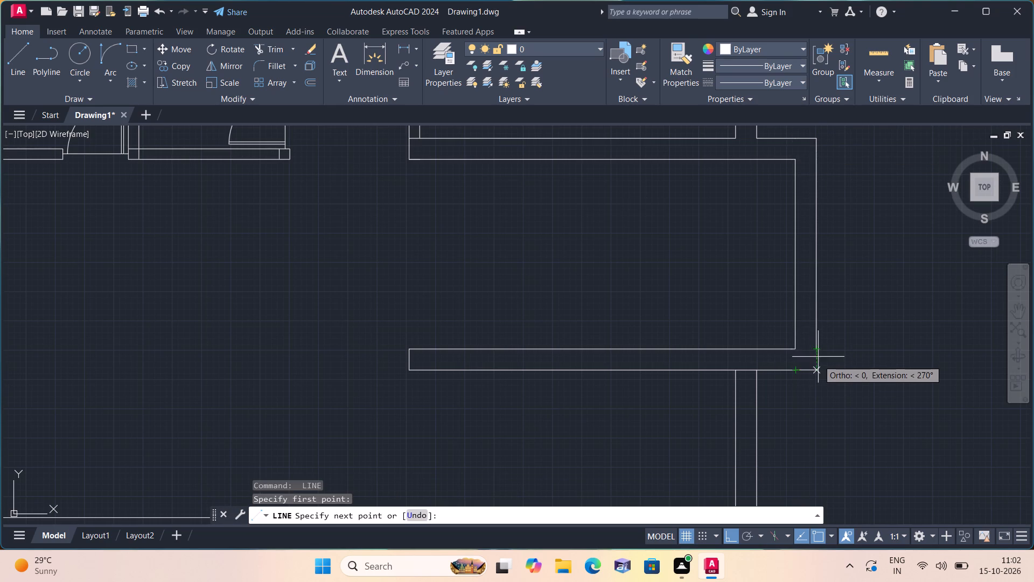
click(816, 371)
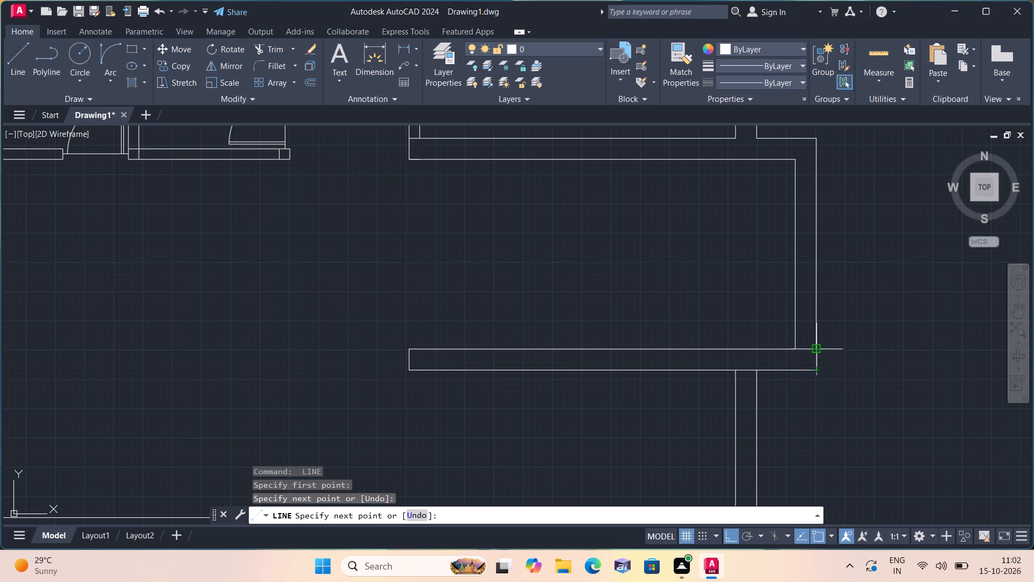
click(817, 345)
key(space)
Trim the line crossing the junction between the extended space's south wall and the east wall running south from it.
scroll(802, 271, down, 2)
text(trim)
key(space)
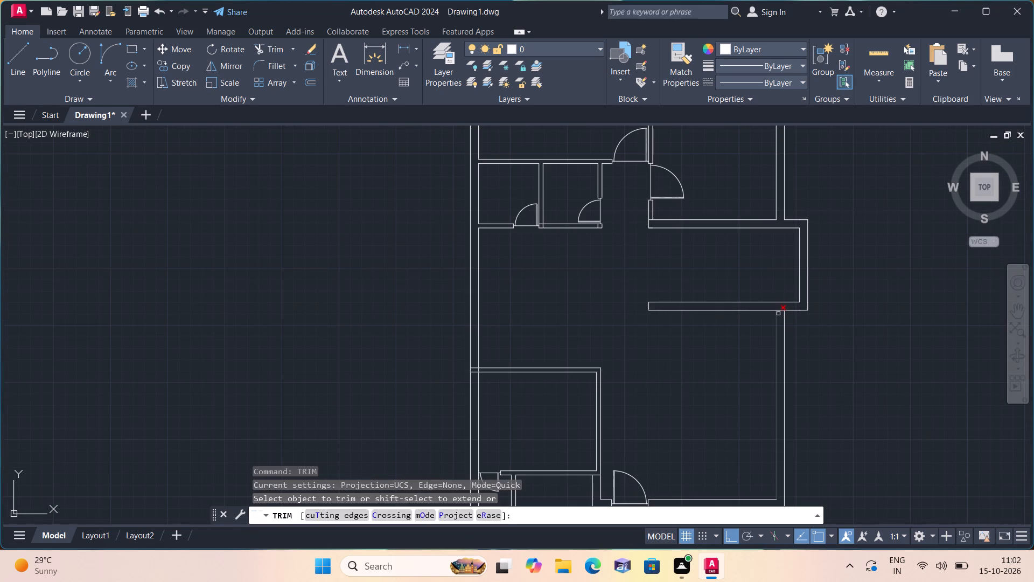
click(780, 310)
key(Escape)
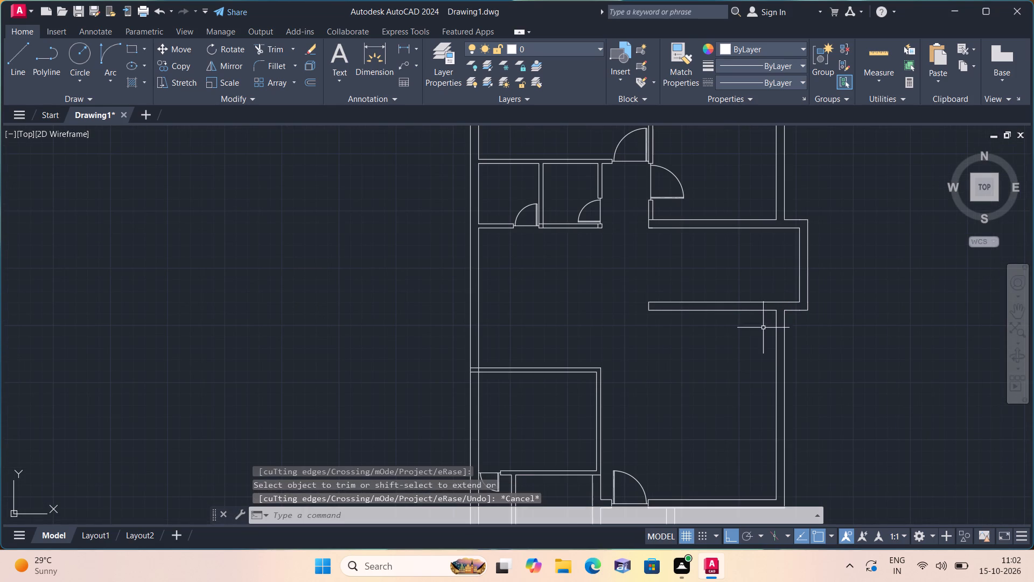
Offset the inner east wall line of the extended space 3' westward to mark the stair landing edge.
scroll(666, 252, down, 1)
middle_drag(655, 300, 666, 275)
scroll(652, 300, down, 1)
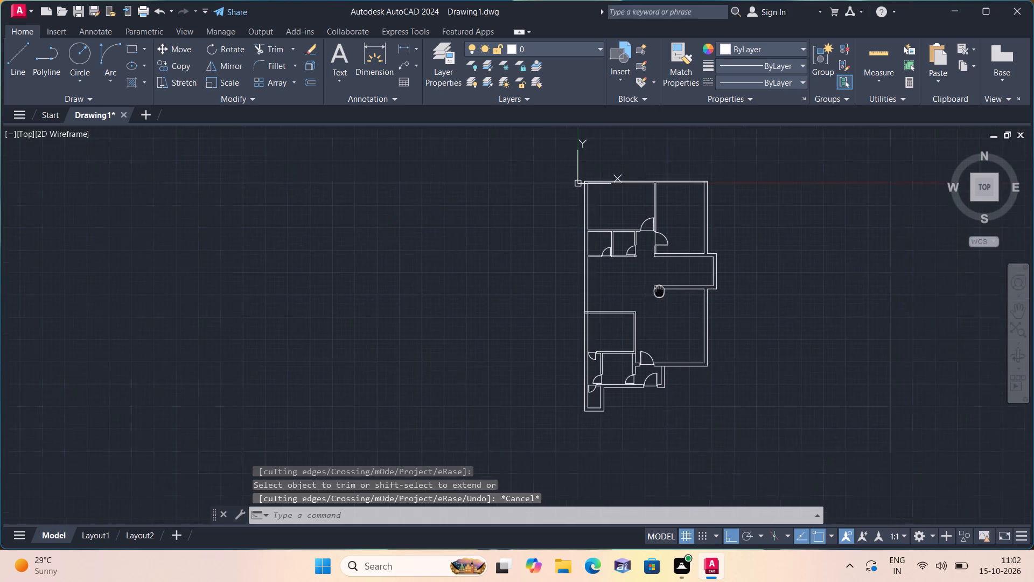
middle_drag(666, 275, 667, 274)
text(off)
key(space)
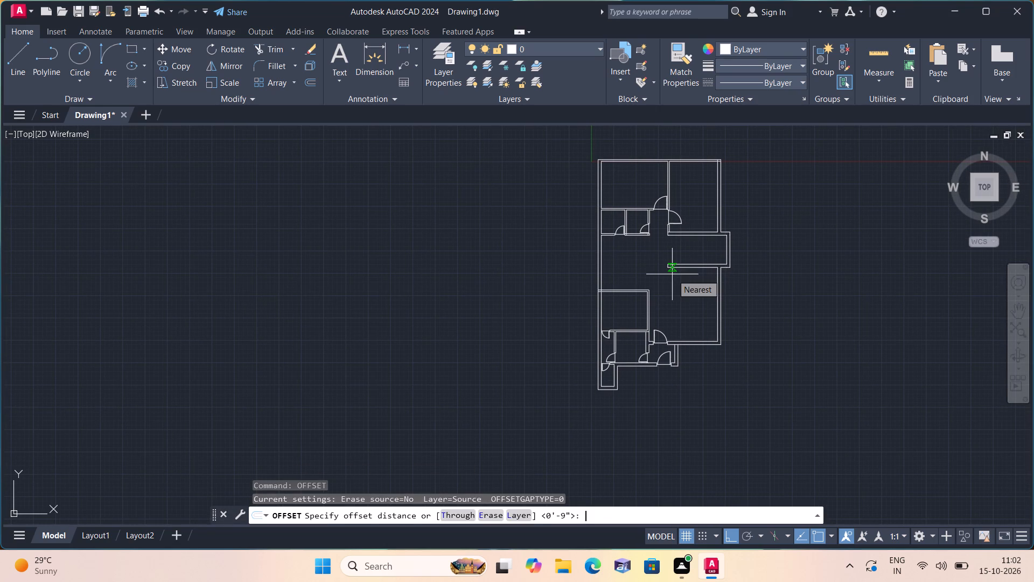
text(3')
key(space)
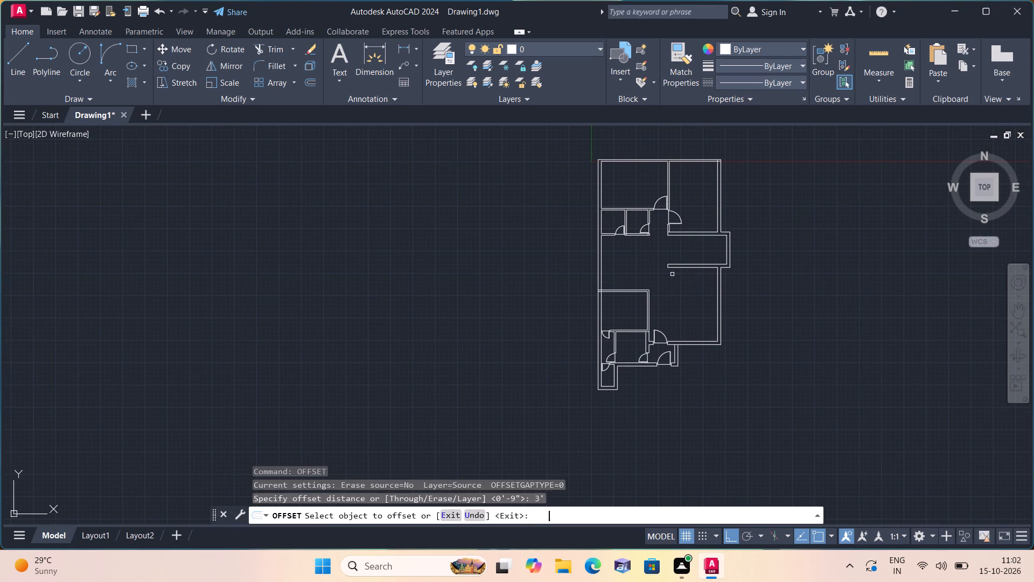
scroll(718, 256, up, 1)
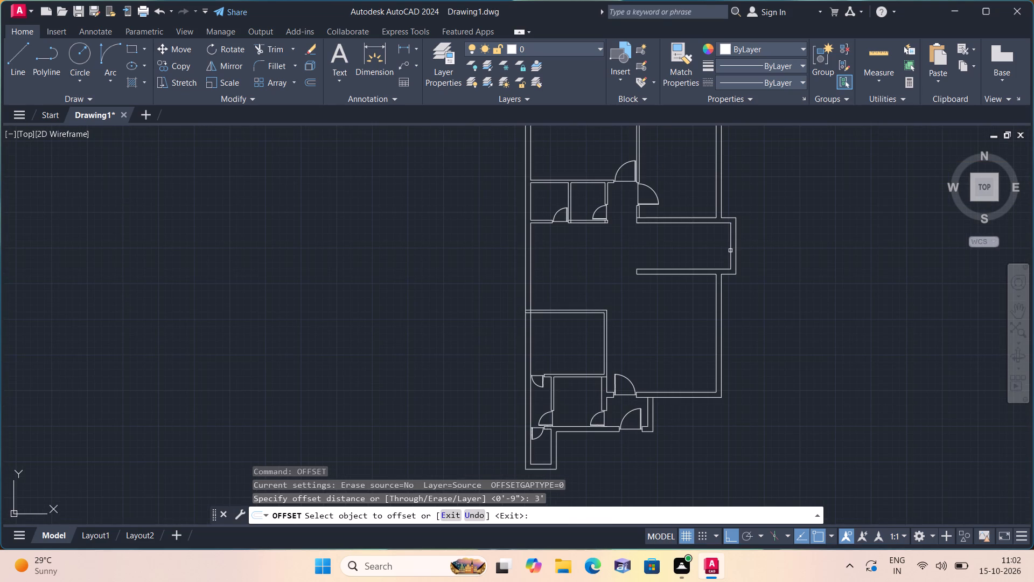
click(730, 251)
click(688, 251)
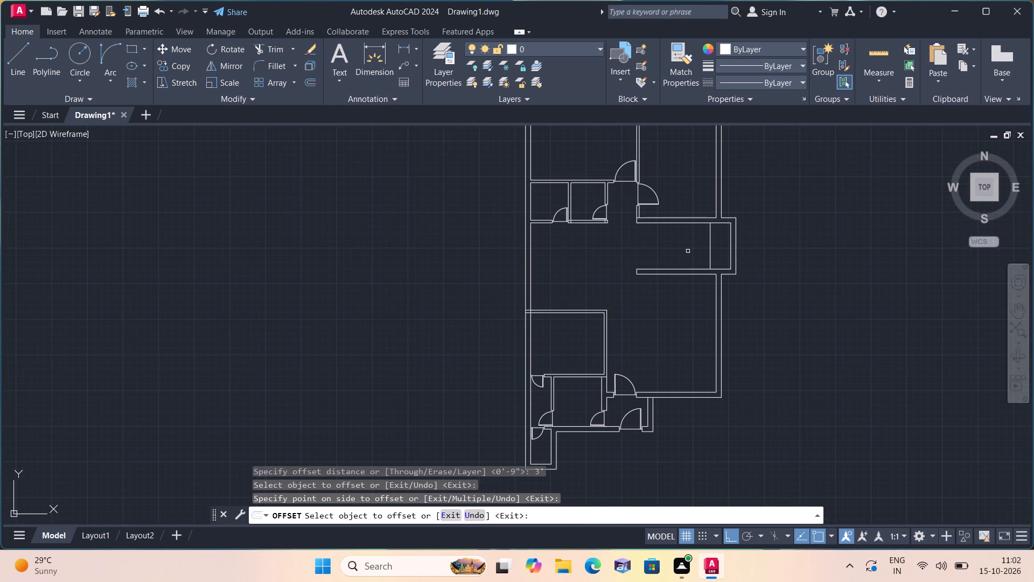
key(space)
Offset the landing edge line westward seven times in succession at 10" spacing to form the stair treads.
key(space)
text(10")
key(space)
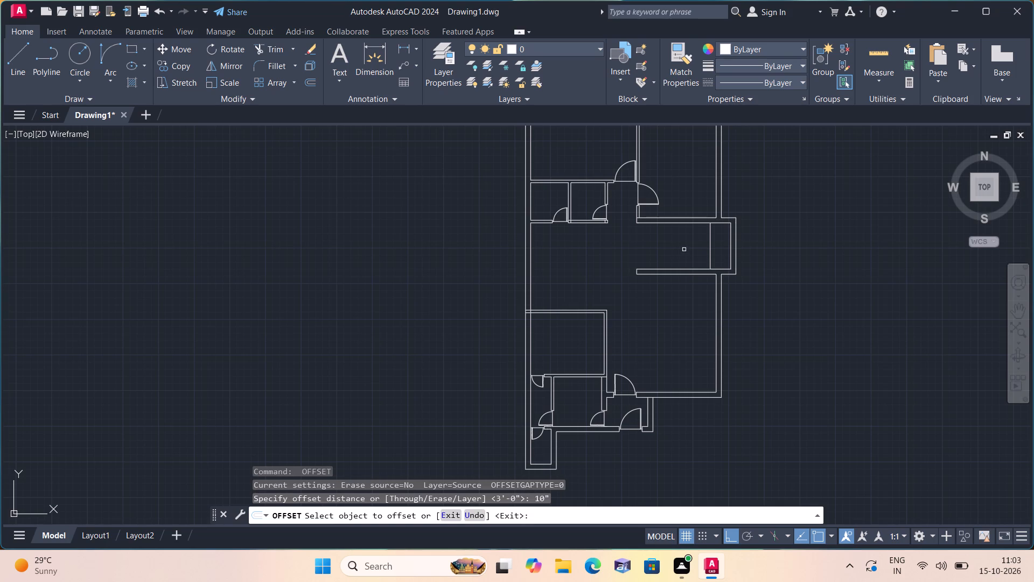
click(711, 248)
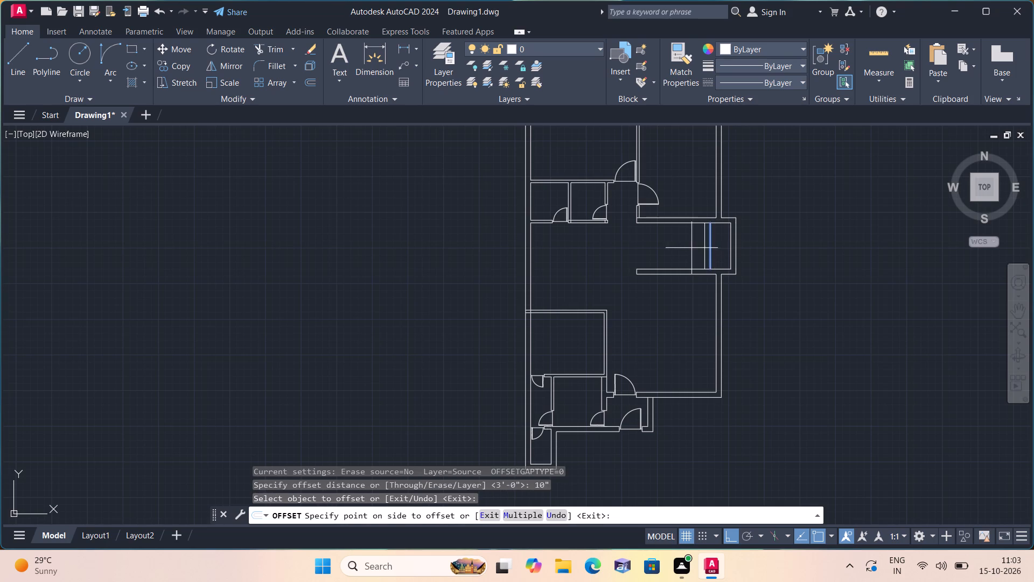
click(688, 248)
click(704, 249)
click(683, 250)
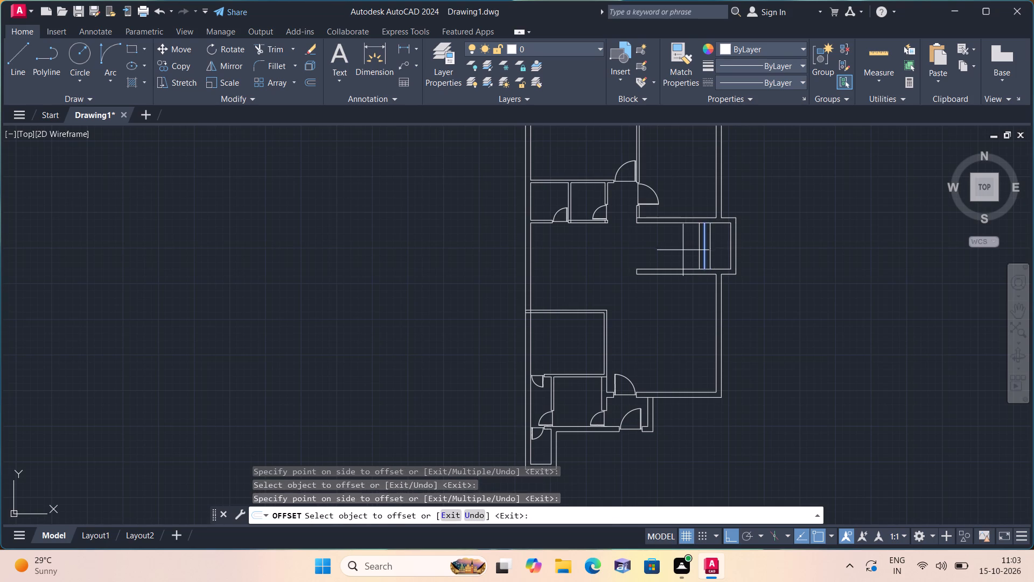
click(700, 248)
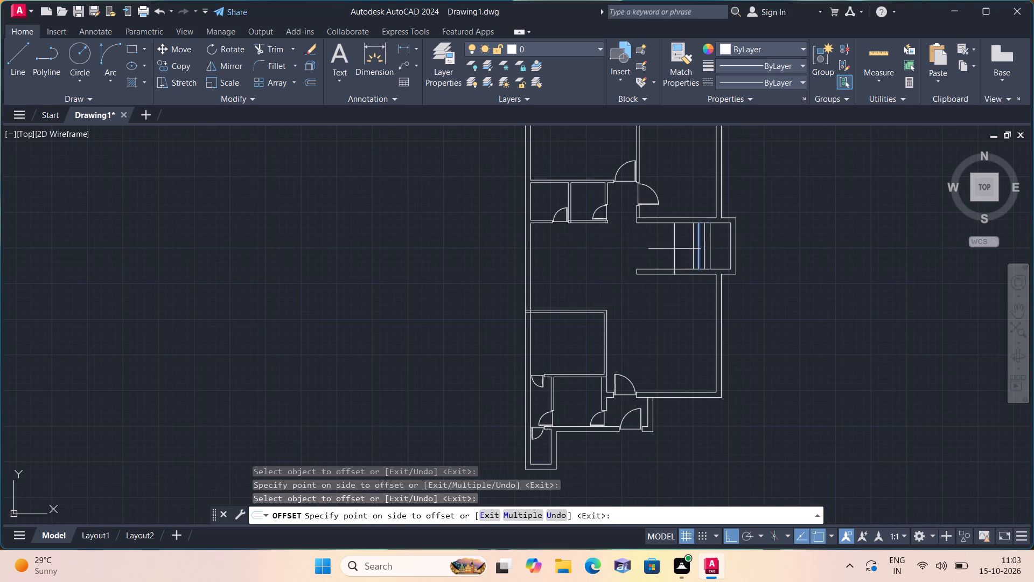
click(674, 249)
click(693, 249)
click(668, 252)
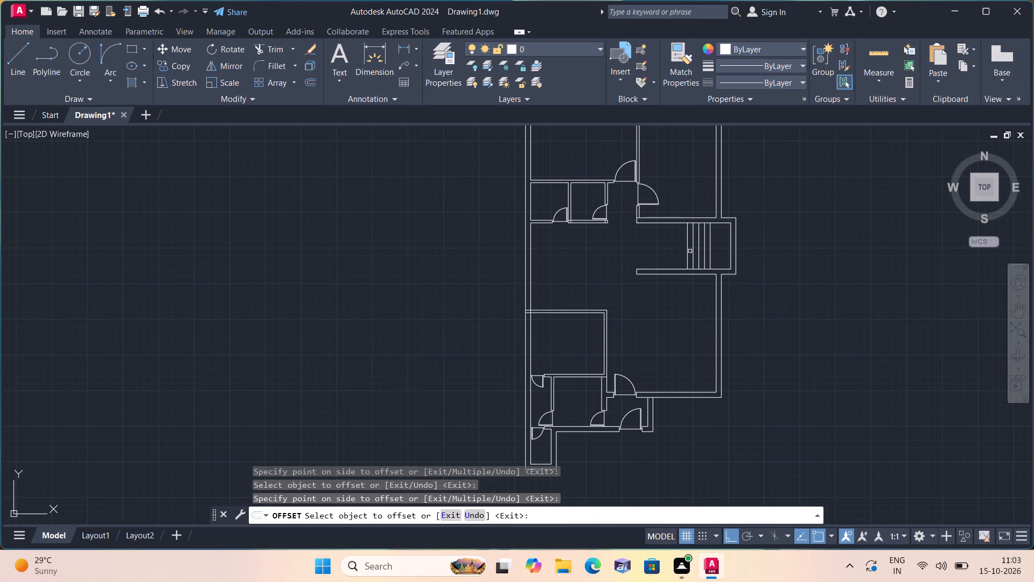
click(688, 248)
click(674, 248)
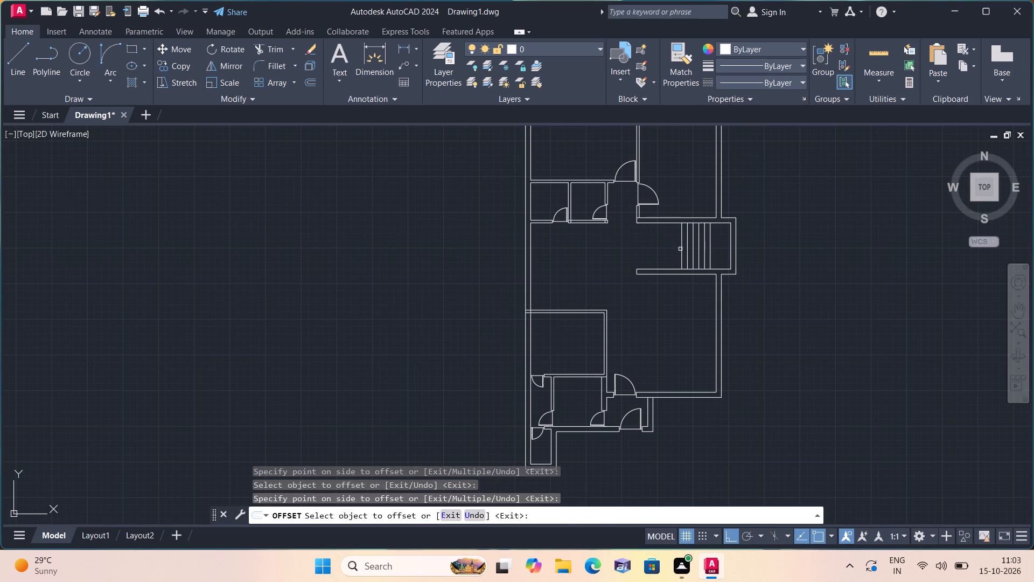
click(681, 249)
click(663, 248)
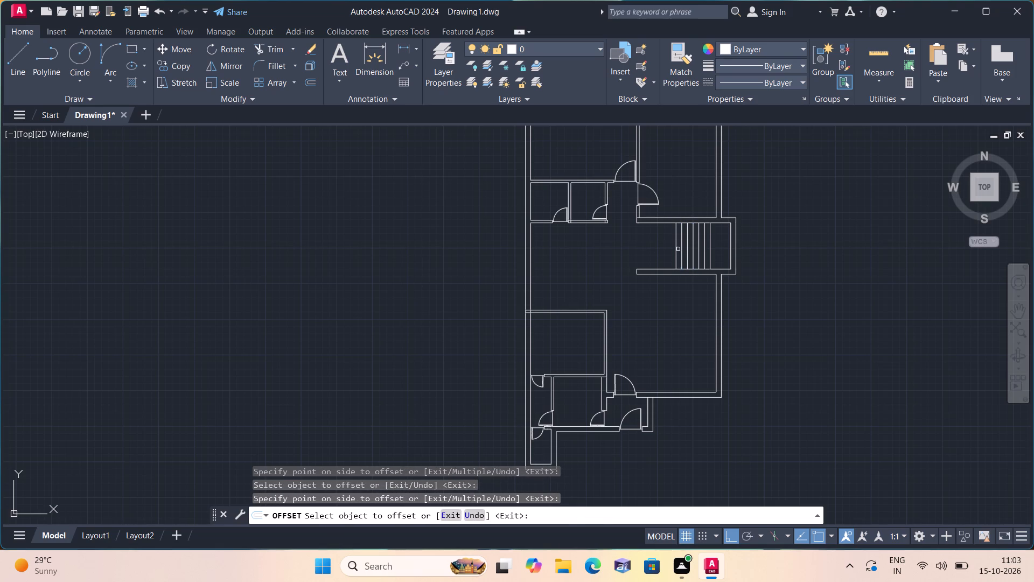
click(676, 249)
click(648, 239)
scroll(648, 239, up, 1)
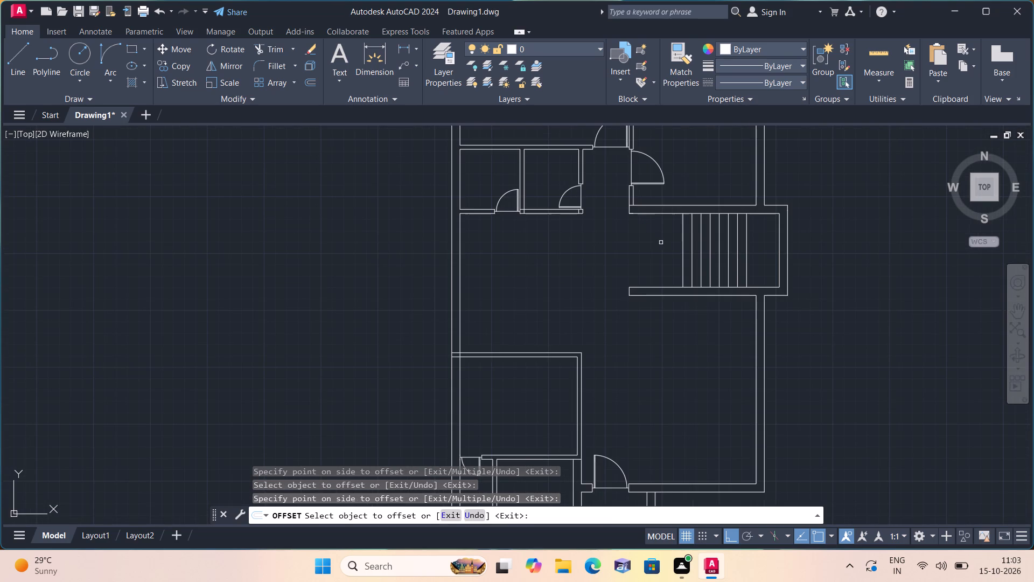
scroll(657, 246, up, 1)
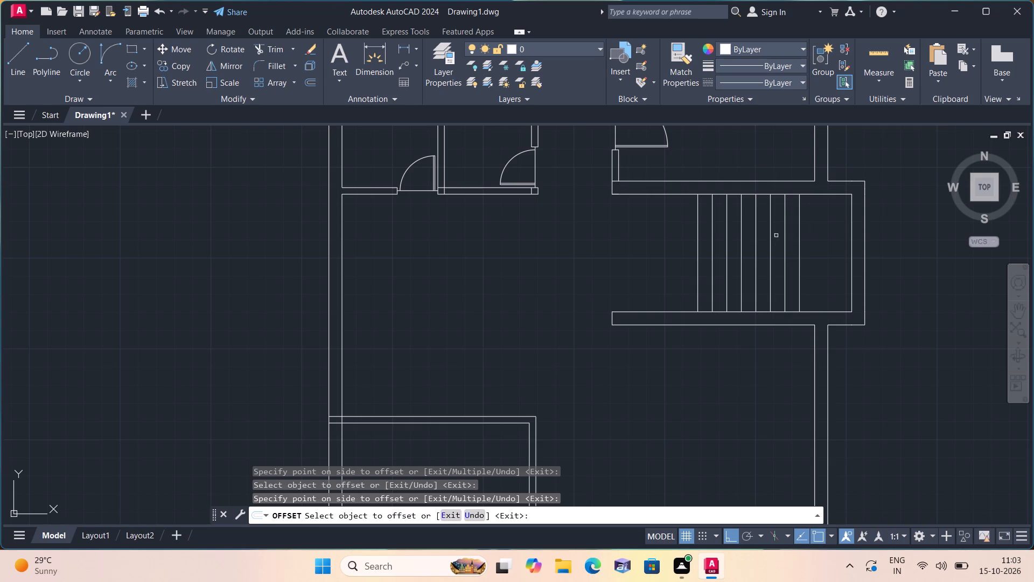
key(space)
Draw a horizontal centre line across the treads from the landing edge's midpoint to the westernmost tread line.
text(l)
key(space)
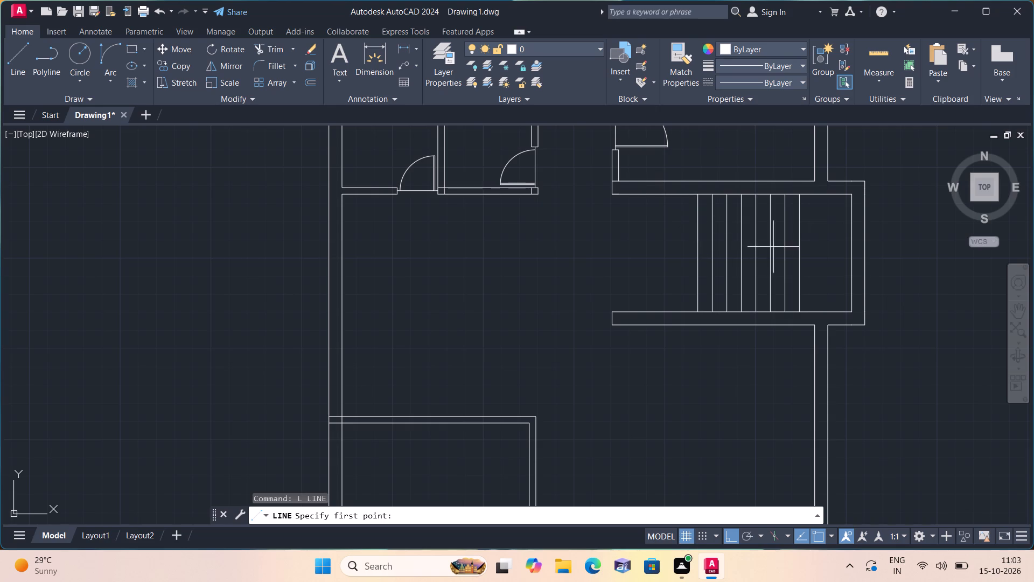
click(800, 253)
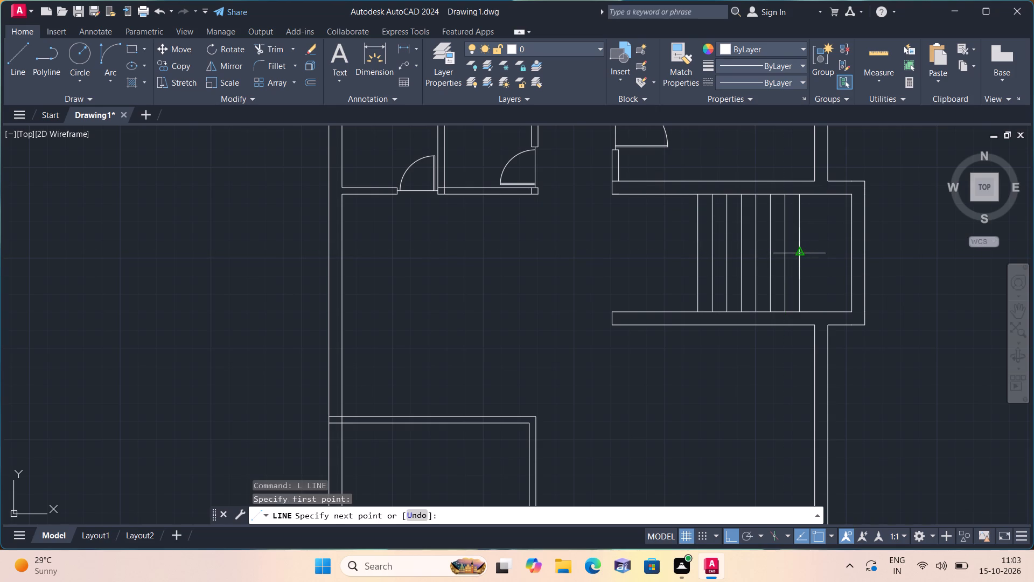
click(696, 250)
key(space)
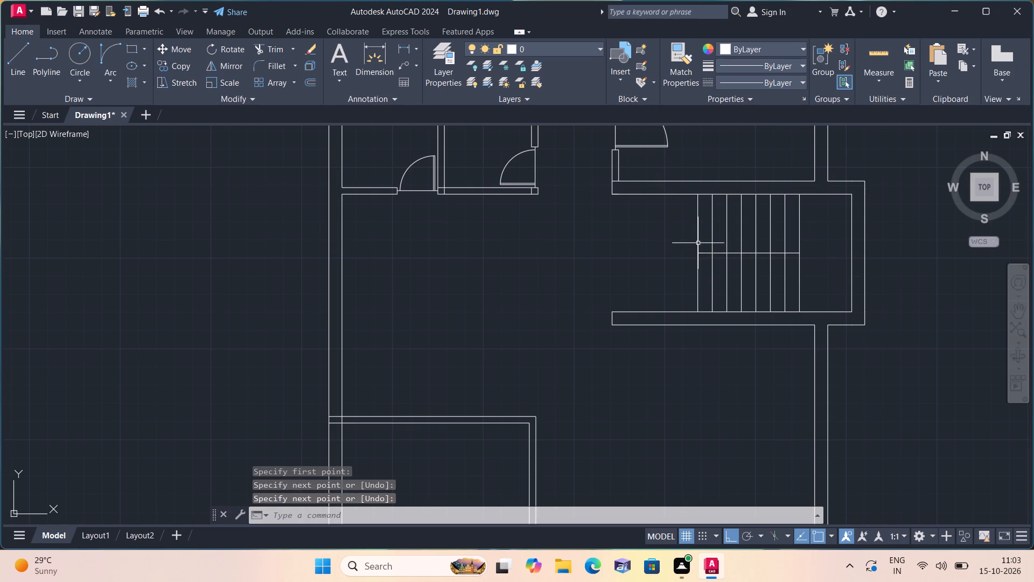
Draw the stair direction line from the westernmost tread across the north flight, about 2'-6" south on the landing, and about 4'-4" west along the south flight.
scroll(700, 239, up, 1)
key(space)
click(694, 221)
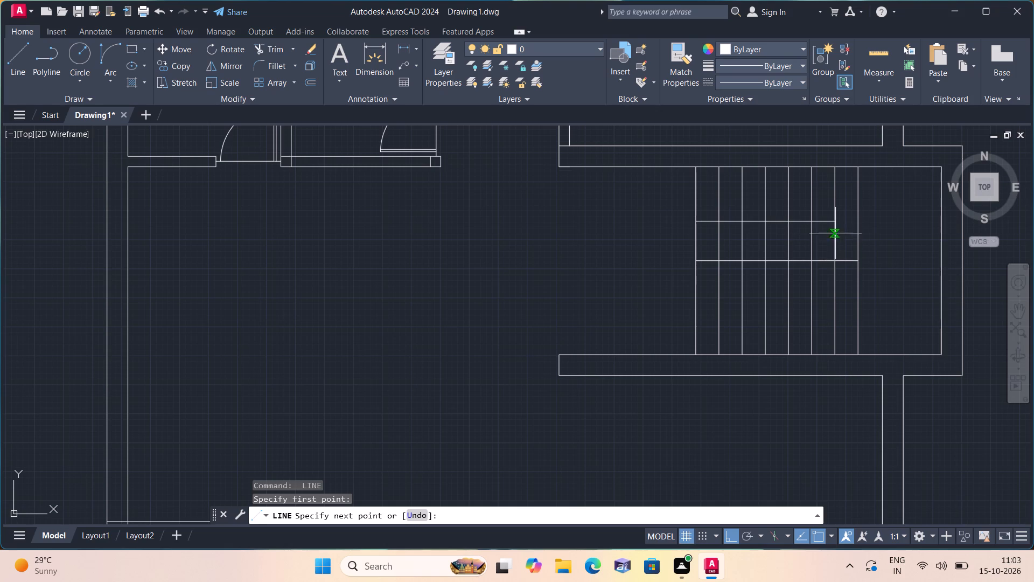
click(875, 224)
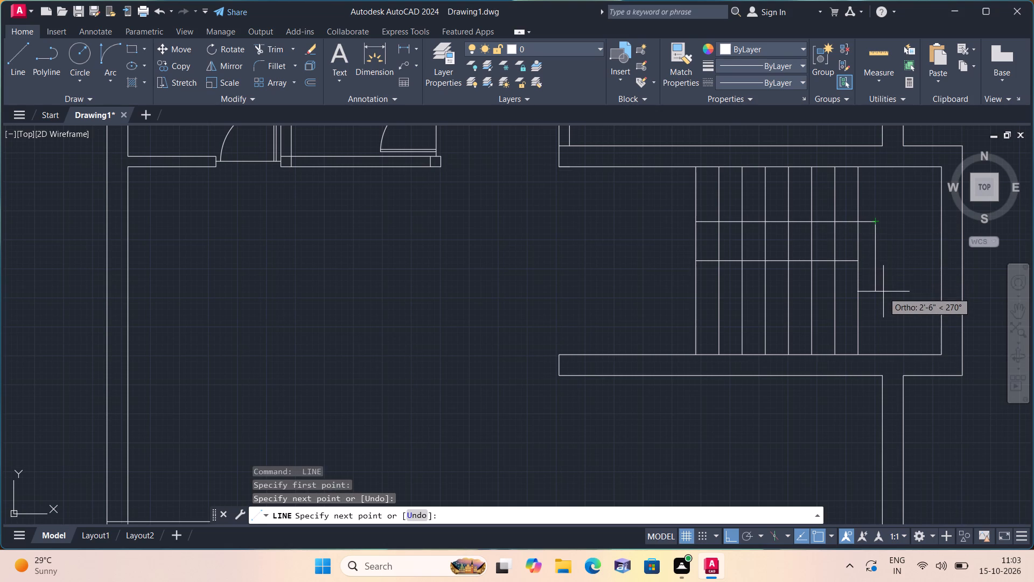
click(882, 294)
scroll(760, 298, up, 1)
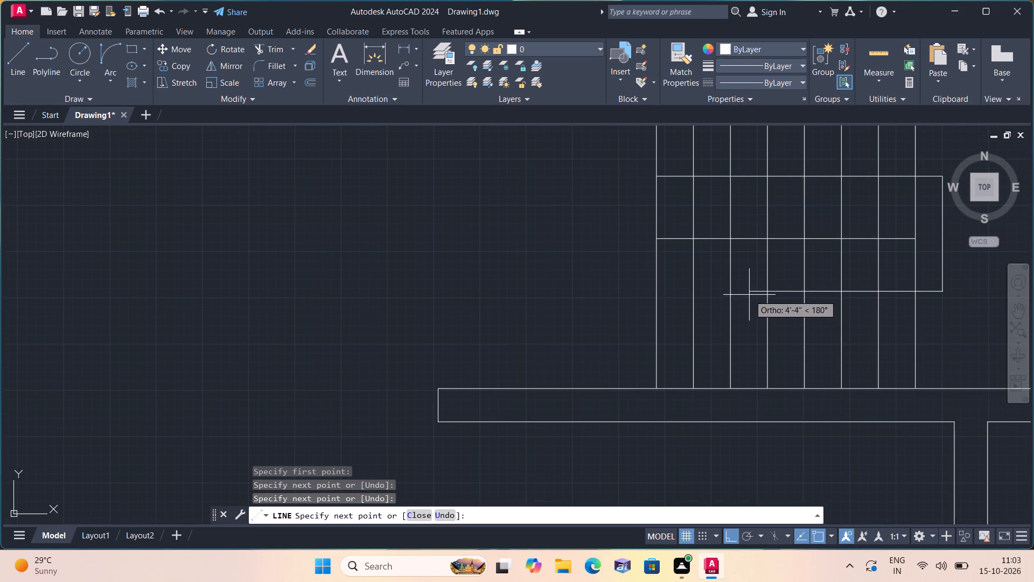
click(749, 295)
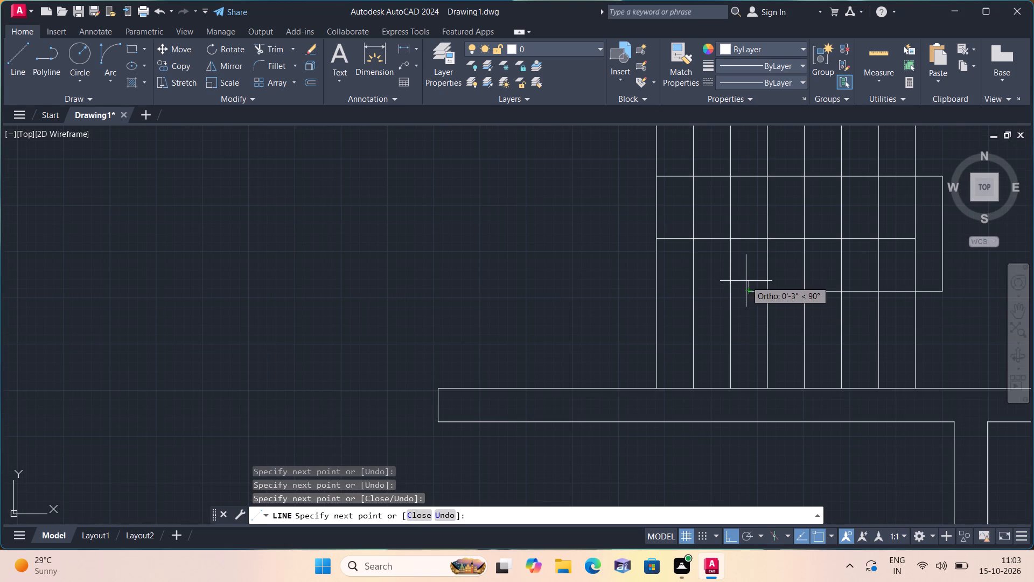
Draw half an arrowhead at the direction line's end: about 3" north, sloping down to the third tread line from the west.
click(747, 281)
scroll(728, 293, up, 1)
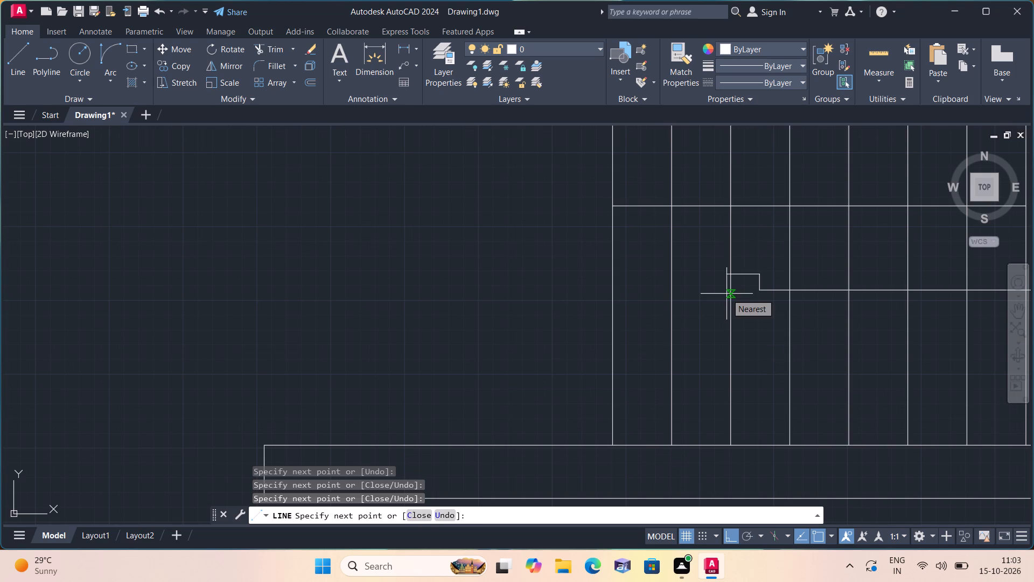
key(F8)
click(726, 294)
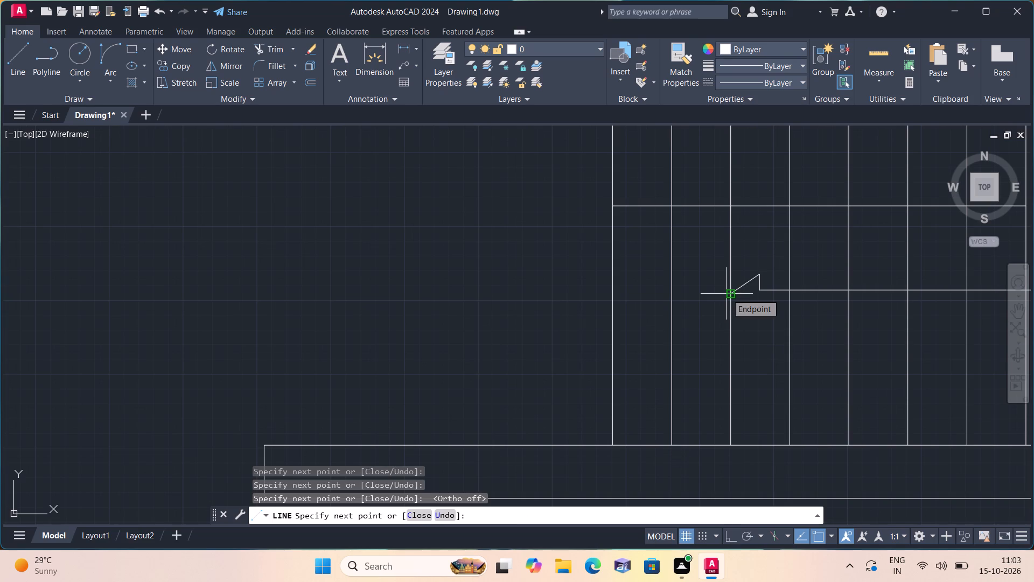
key(space)
Mirror the two half-arrowhead lines about the horizontal direction line, keeping the source lines.
scroll(747, 269, up, 1)
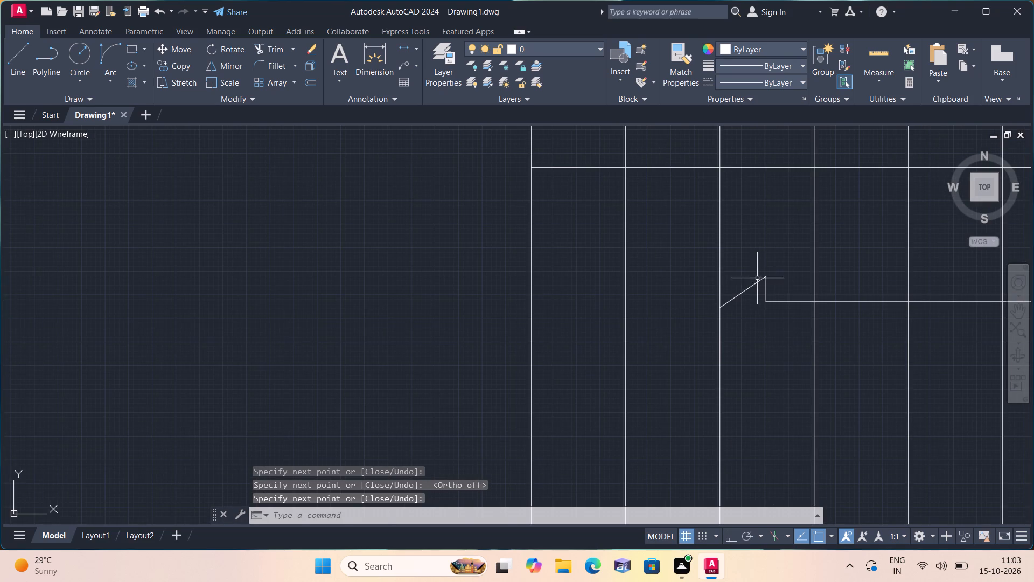
click(772, 288)
click(755, 275)
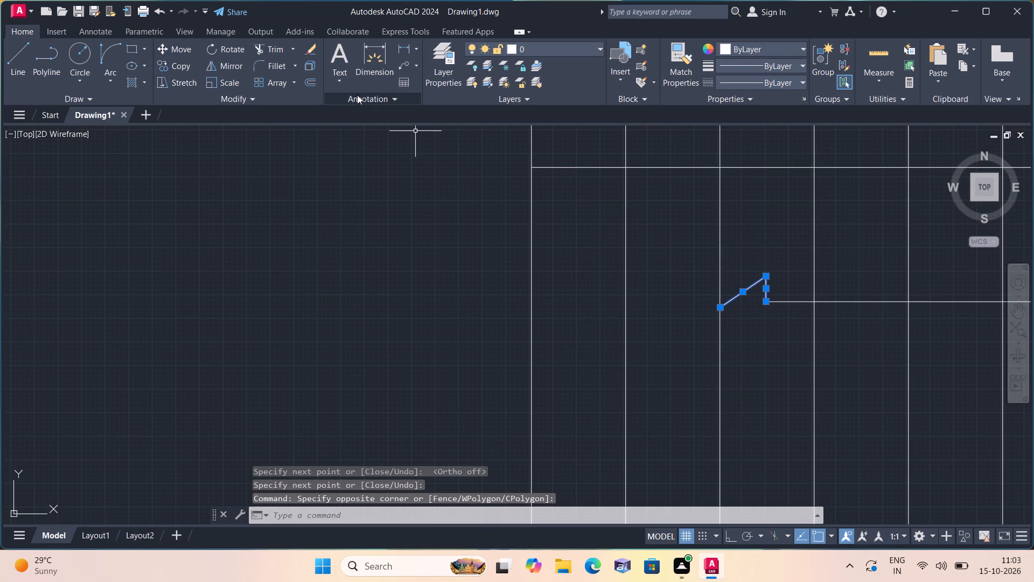
click(229, 66)
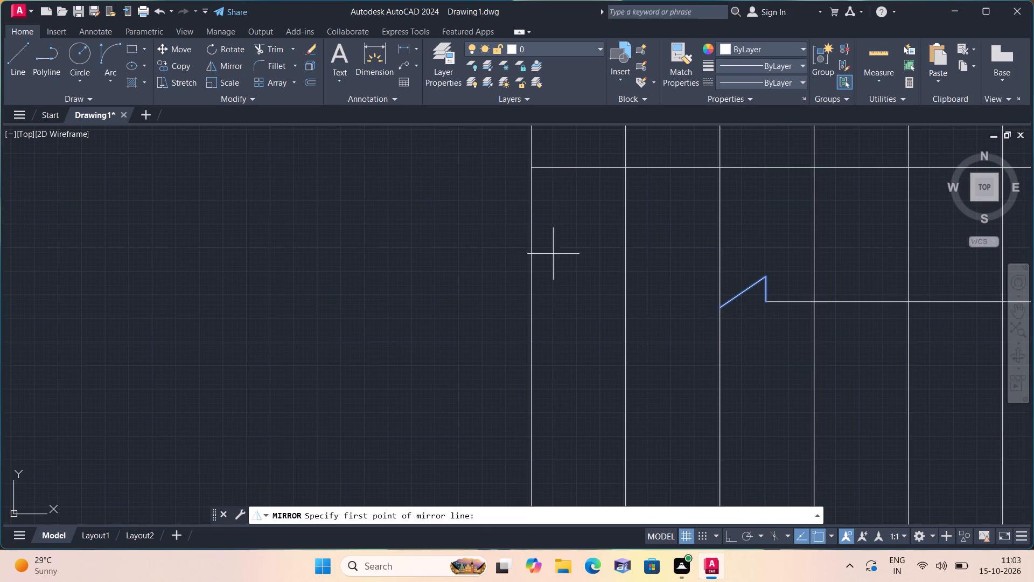
key(F8)
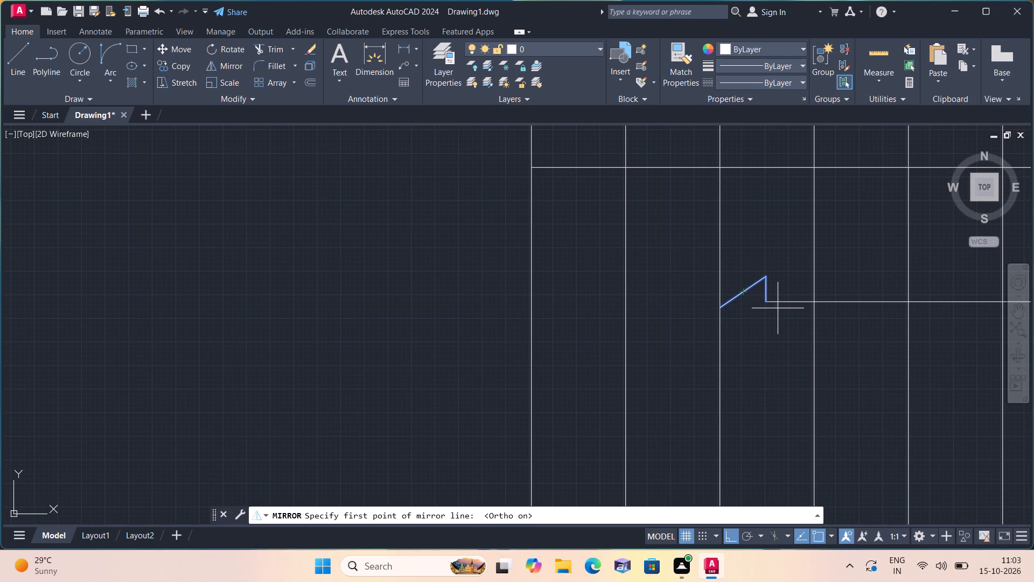
click(766, 302)
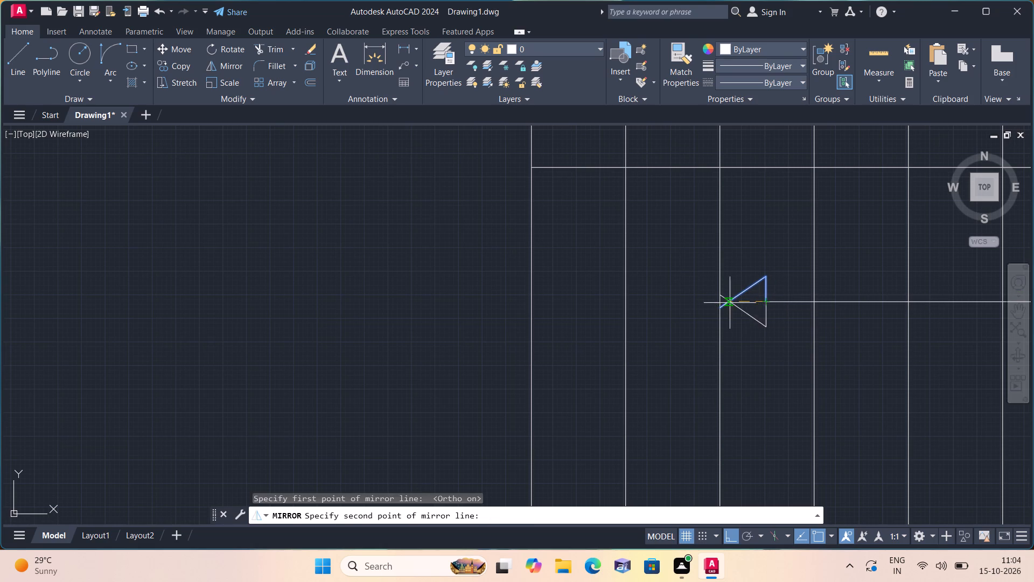
click(671, 296)
text(n trim)
Trim the two crossing line ends that project beyond the arrowhead's tip.
key(space)
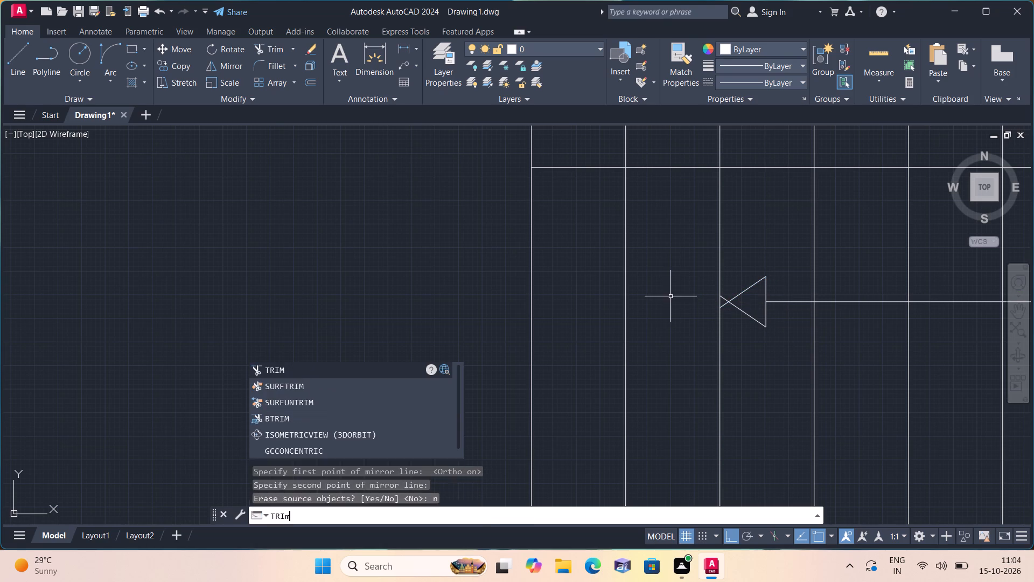
scroll(722, 300, up, 1)
drag(724, 293, 725, 310)
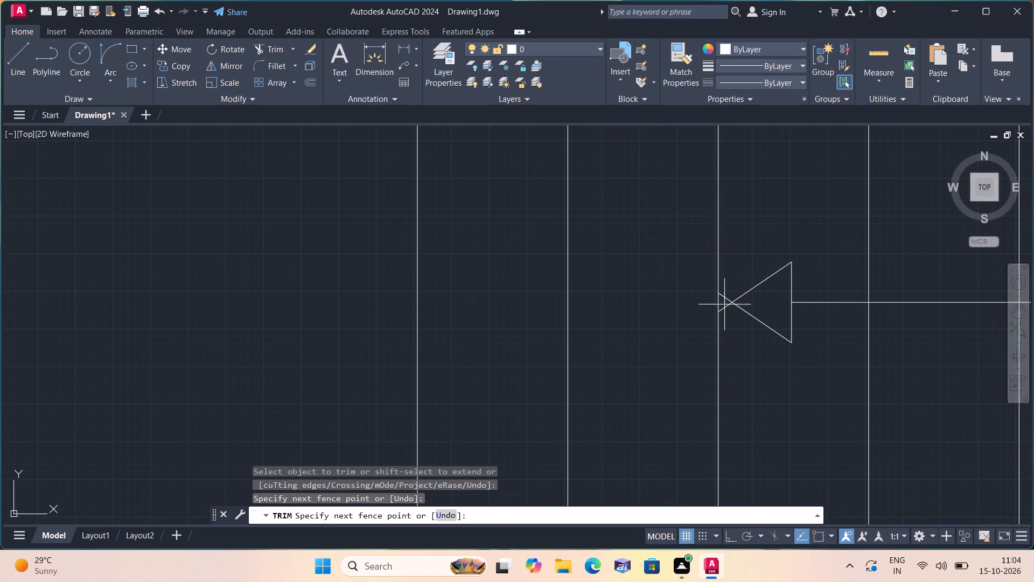
drag(725, 310, 726, 314)
key(Escape)
scroll(595, 336, down, 2)
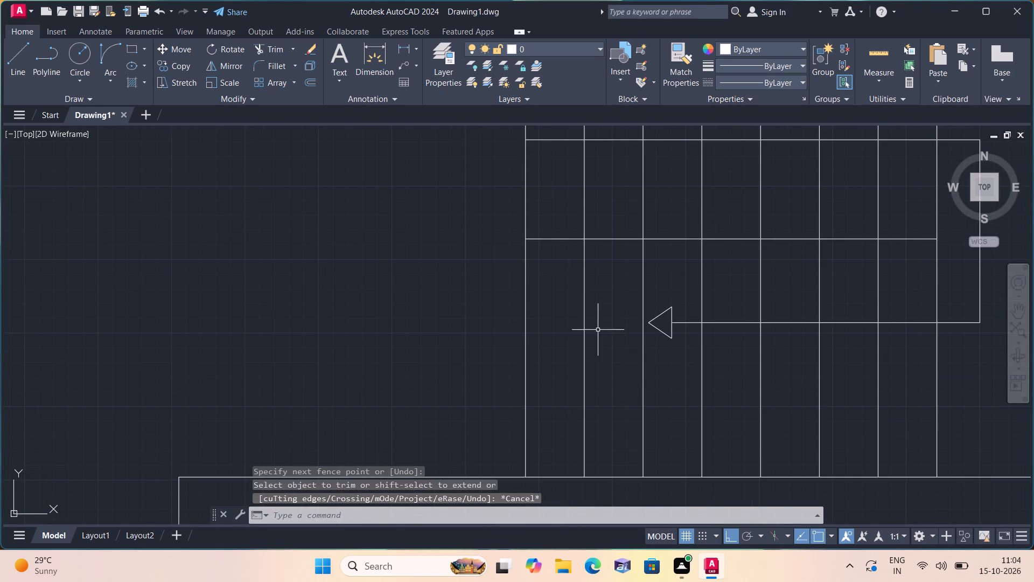
Draw a line from the stair space's outer southeast corner 1' east, south to the south wall's inner face level, and west to the room's inner corner.
middle_drag(630, 308, 613, 285)
scroll(625, 308, down, 4)
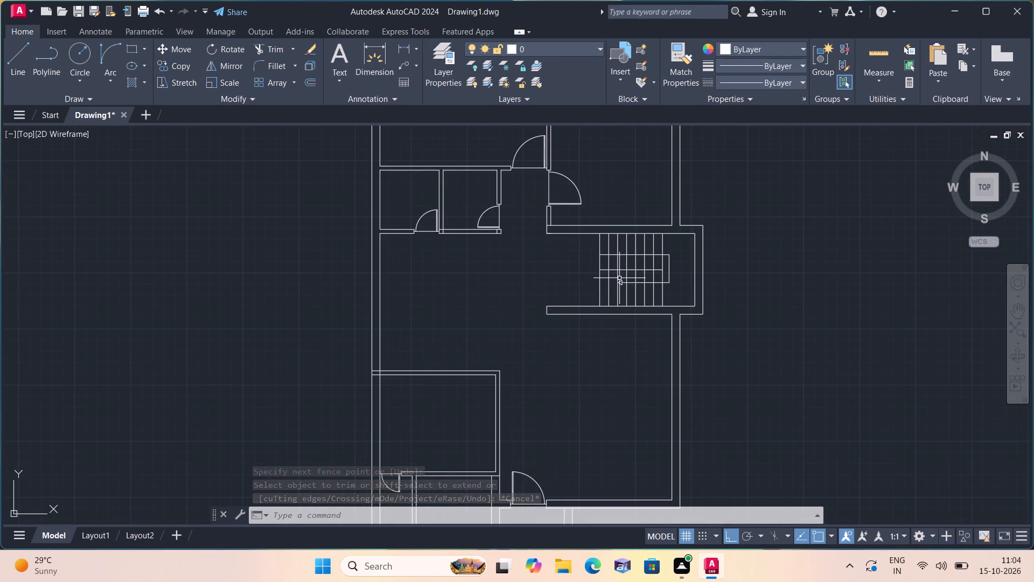
scroll(619, 278, down, 1)
middle_drag(619, 278, 617, 212)
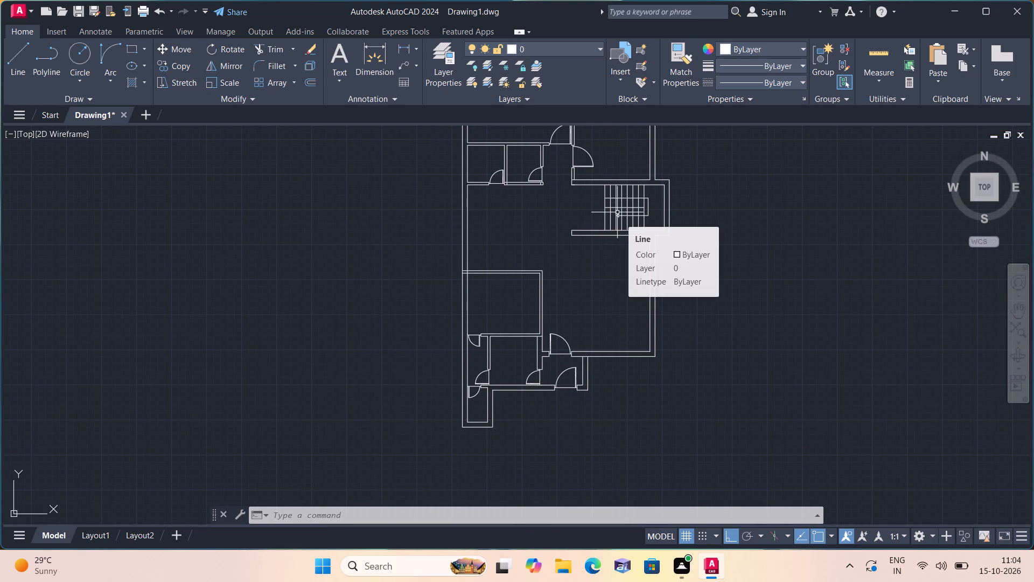
text(l)
key(space)
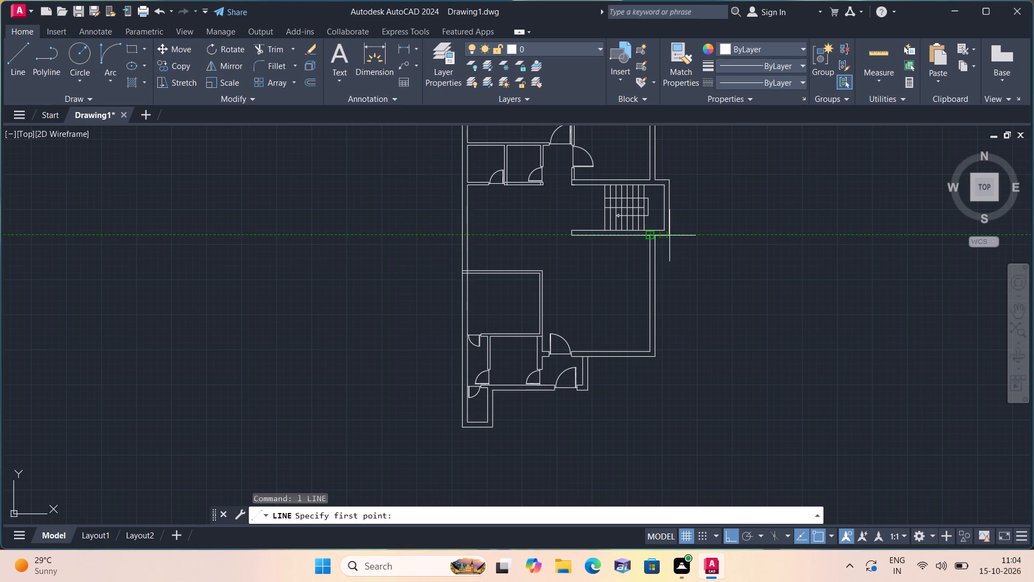
scroll(673, 238, up, 2)
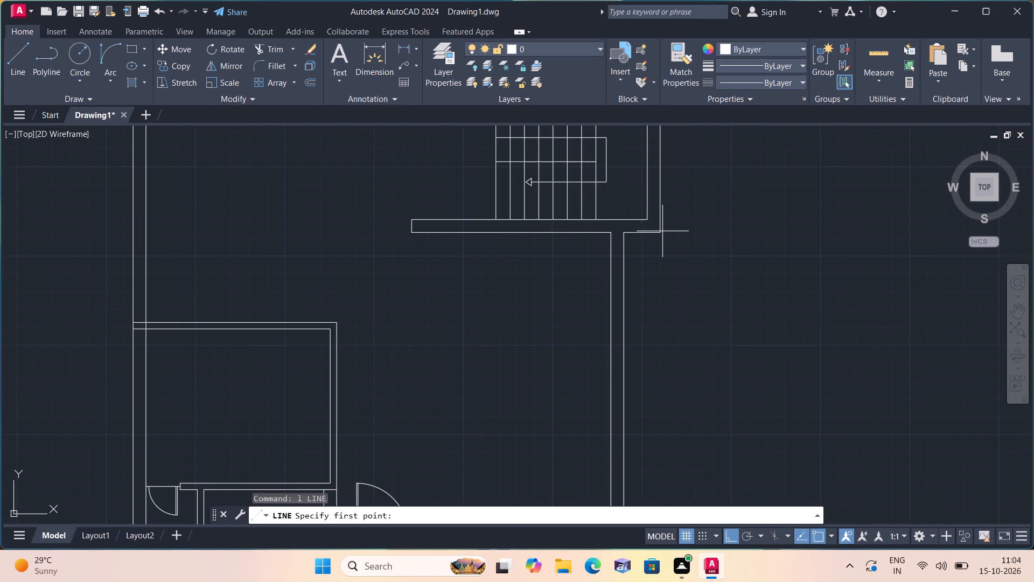
click(661, 232)
text(1')
key(space)
scroll(740, 232, down, 2)
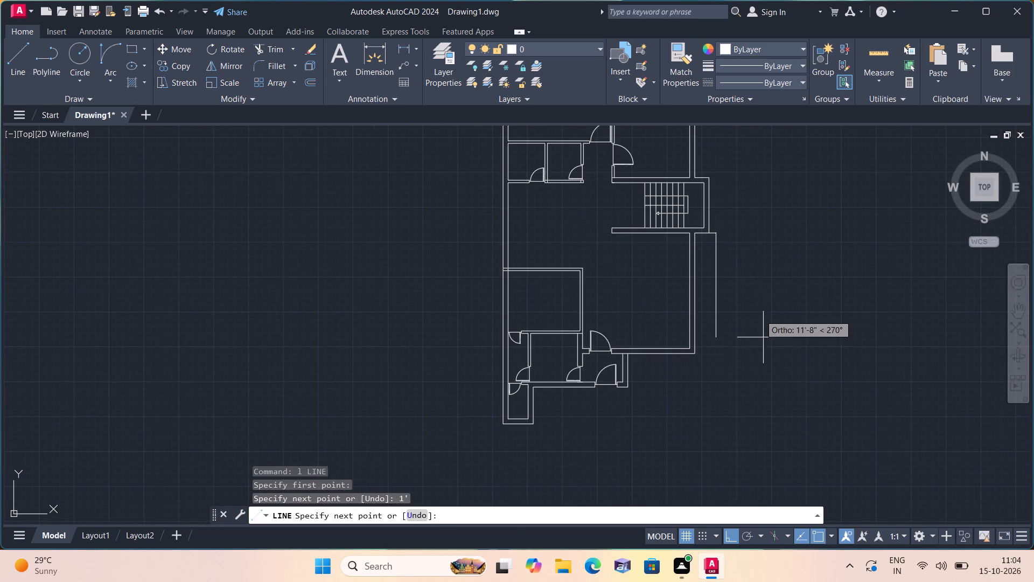
scroll(680, 349, up, 1)
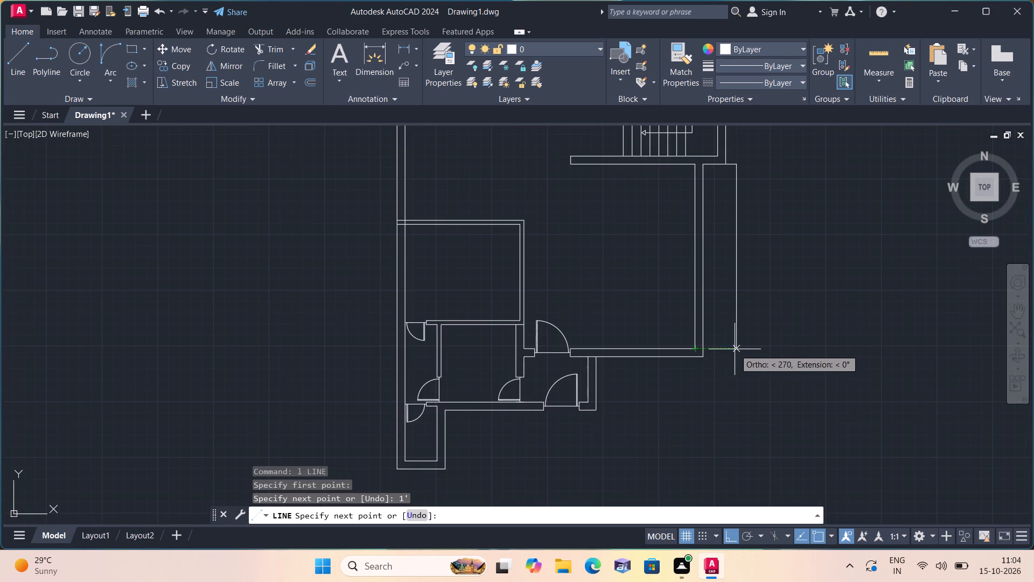
click(735, 349)
click(697, 350)
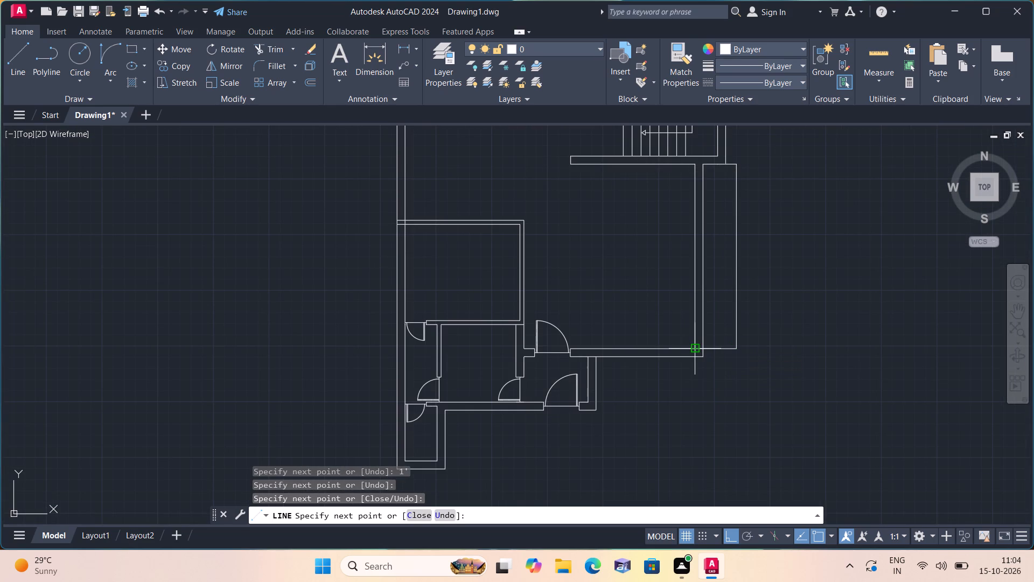
key(space)
key(space)
key(space)
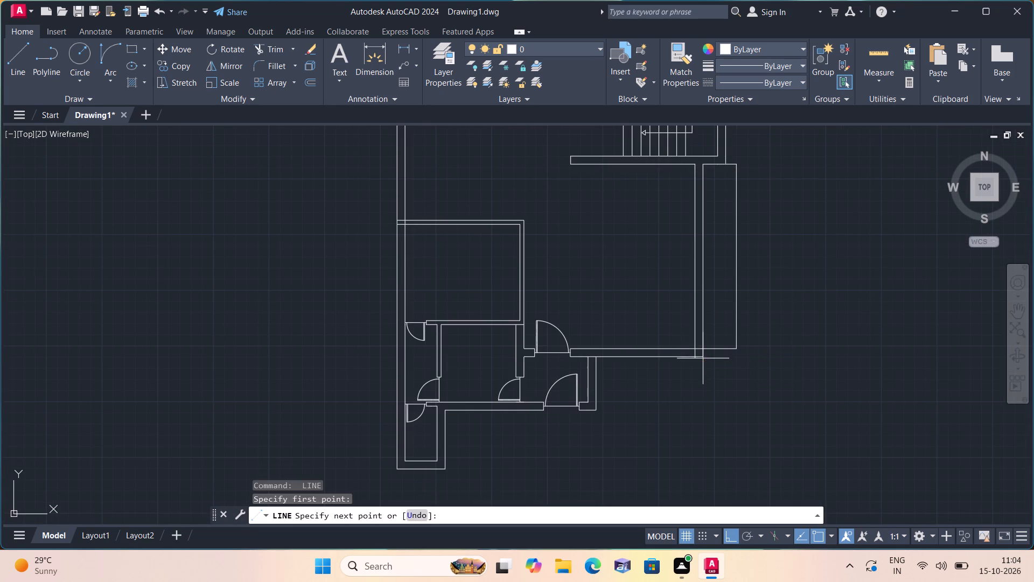
key(Escape)
Extend the south wall's outer face east with a line below the new eastern line, closing it up to that line's south end.
scroll(713, 359, up, 1)
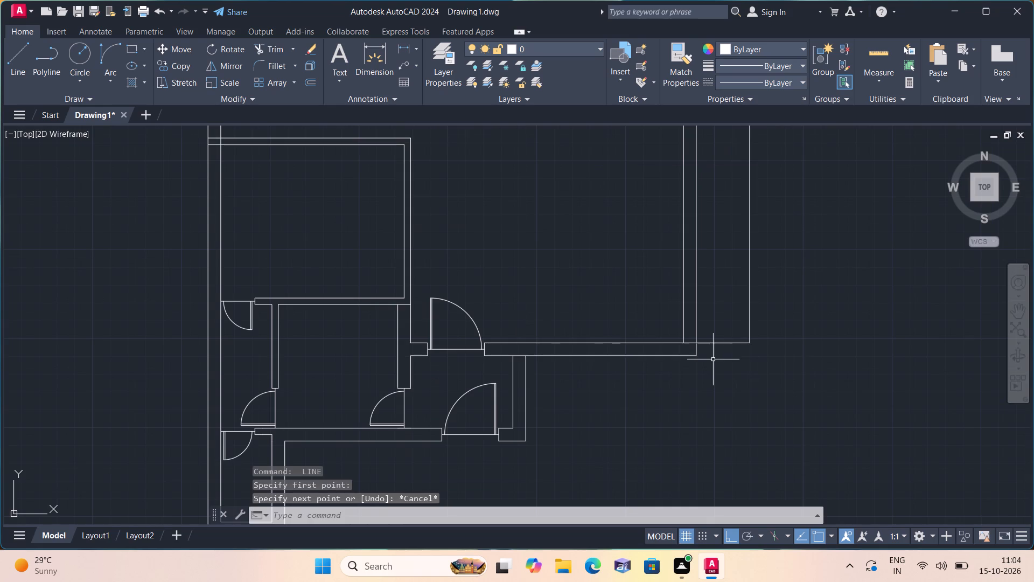
key(space)
click(697, 356)
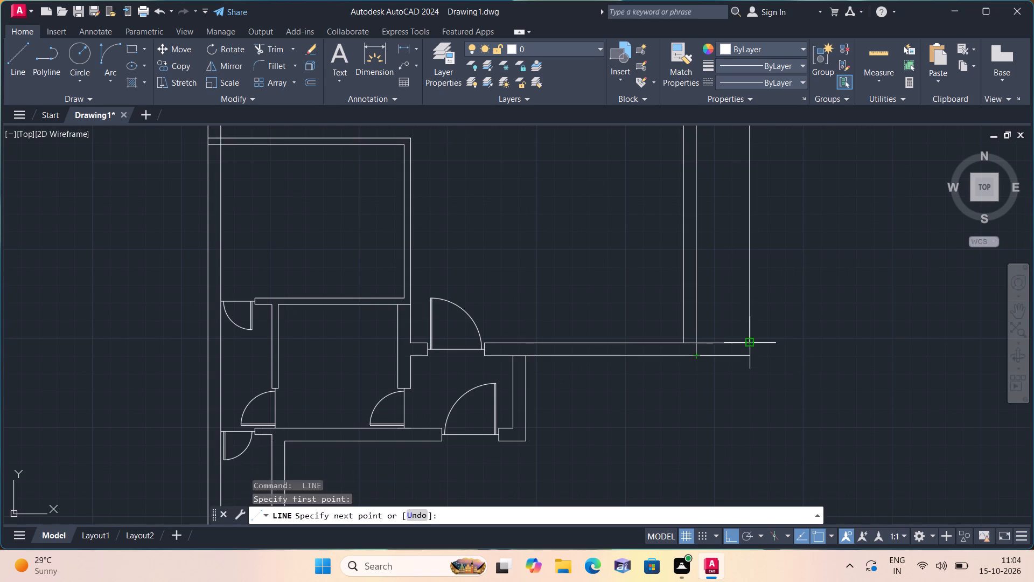
click(752, 356)
click(752, 341)
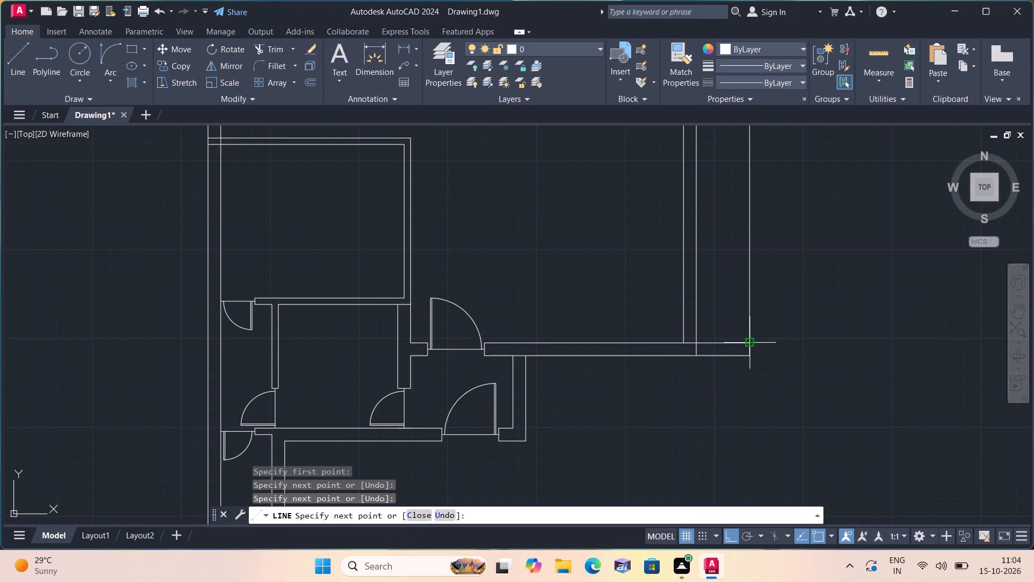
key(space)
Offset the new eastern vertical line 4.5" to the east.
scroll(768, 334, down, 1)
middle_drag(760, 331, 744, 383)
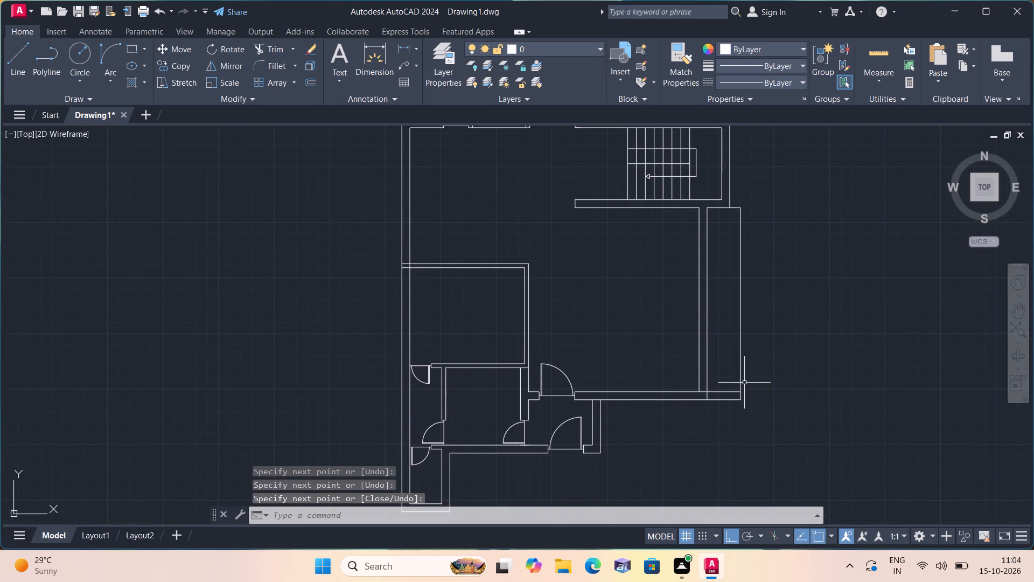
text(off)
key(space)
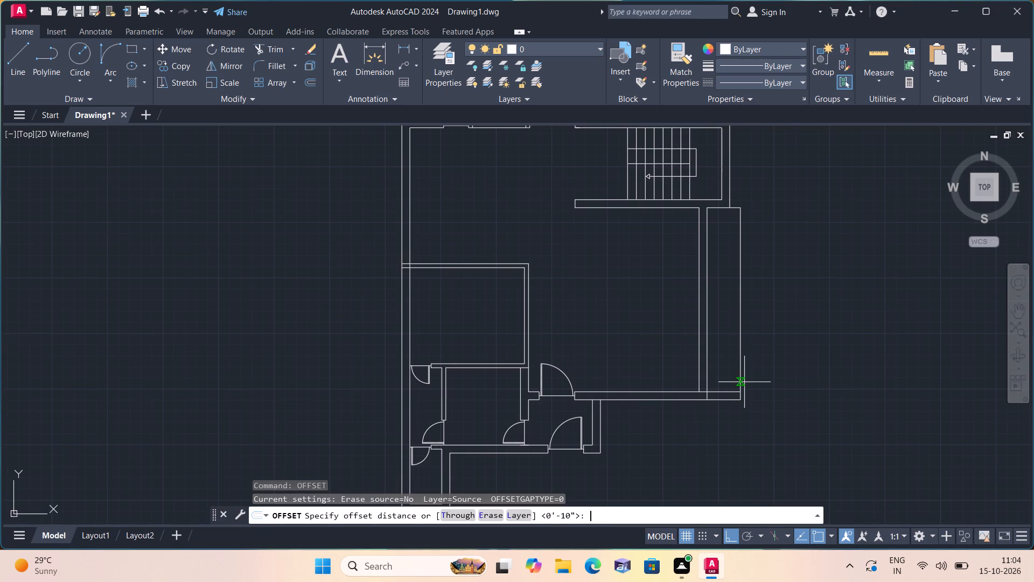
text(4.5")
key(space)
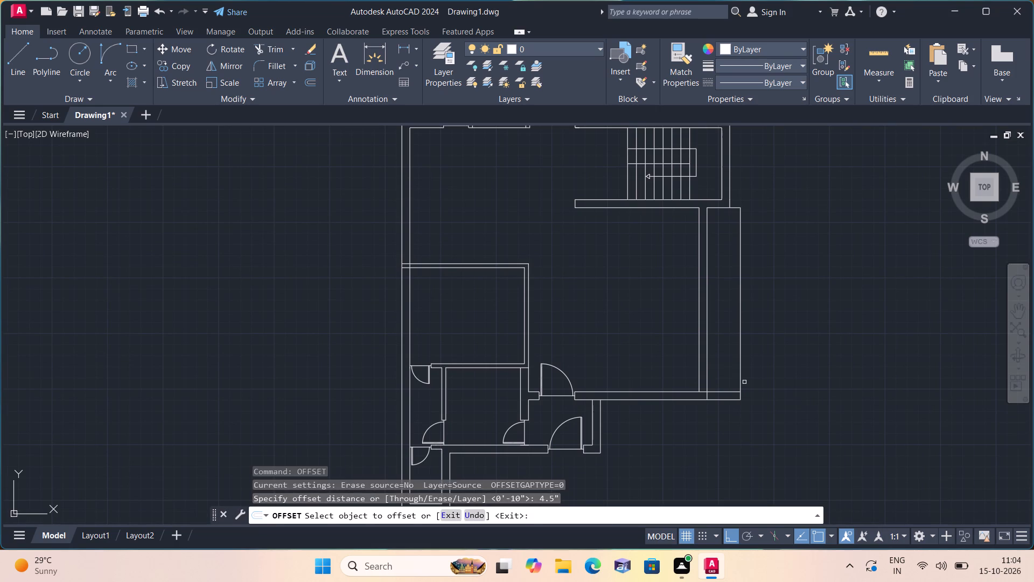
click(742, 369)
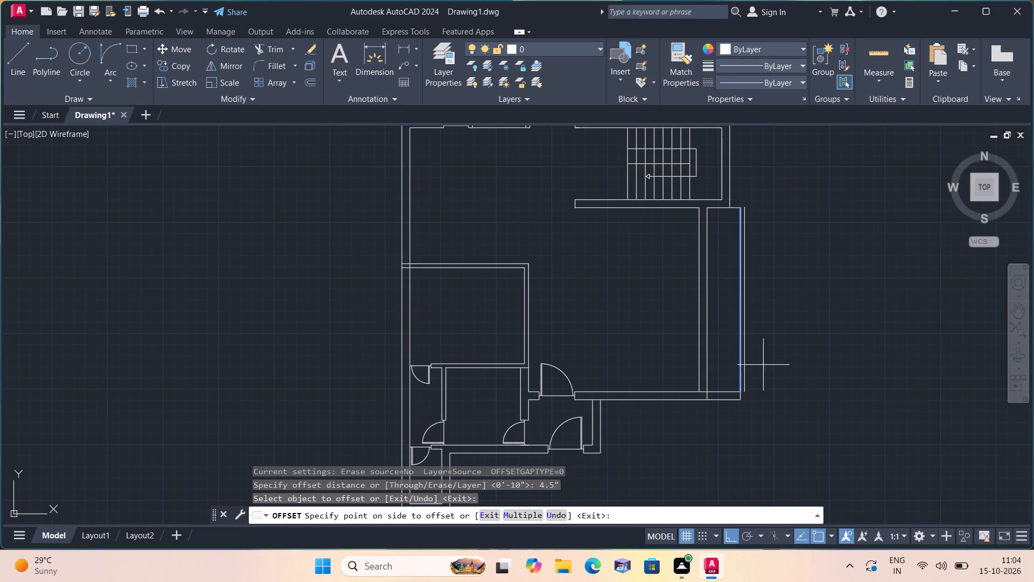
click(782, 359)
key(space)
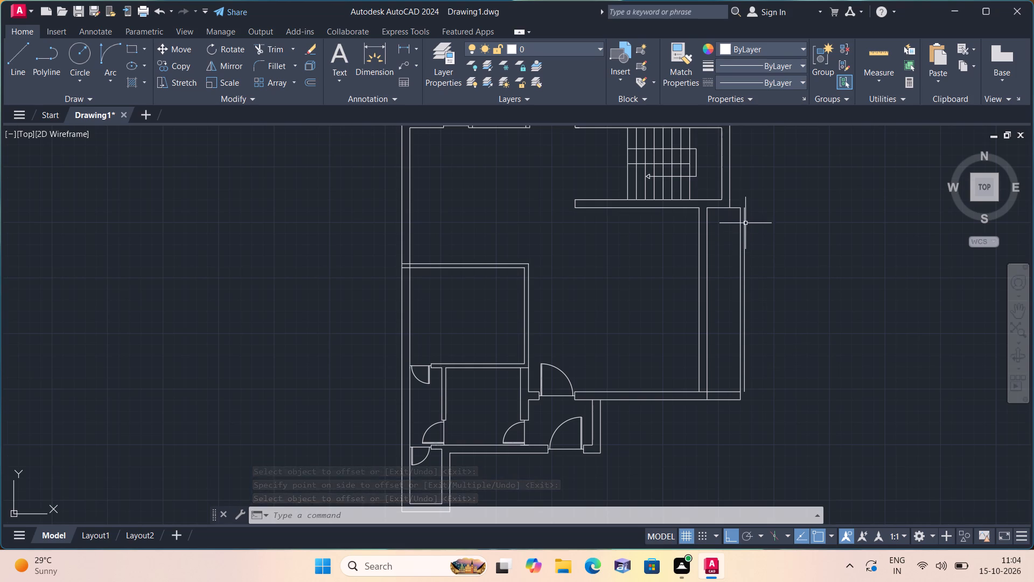
key(Escape)
Draw a line from the stair space's inner southeast corner east to align with the offset line, and down to its north end.
key(l)
key(space)
scroll(742, 201, up, 1)
click(712, 200)
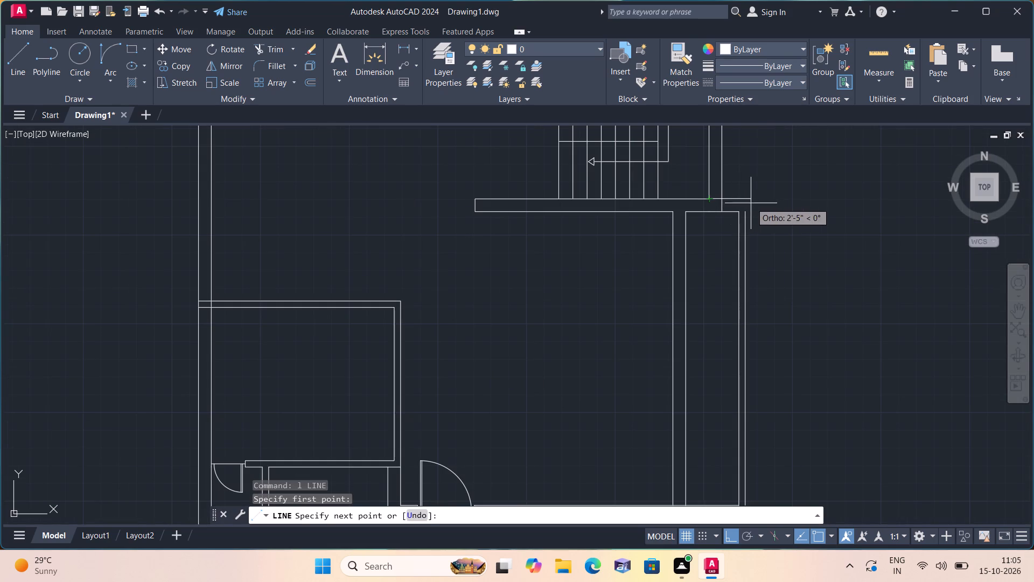
click(747, 199)
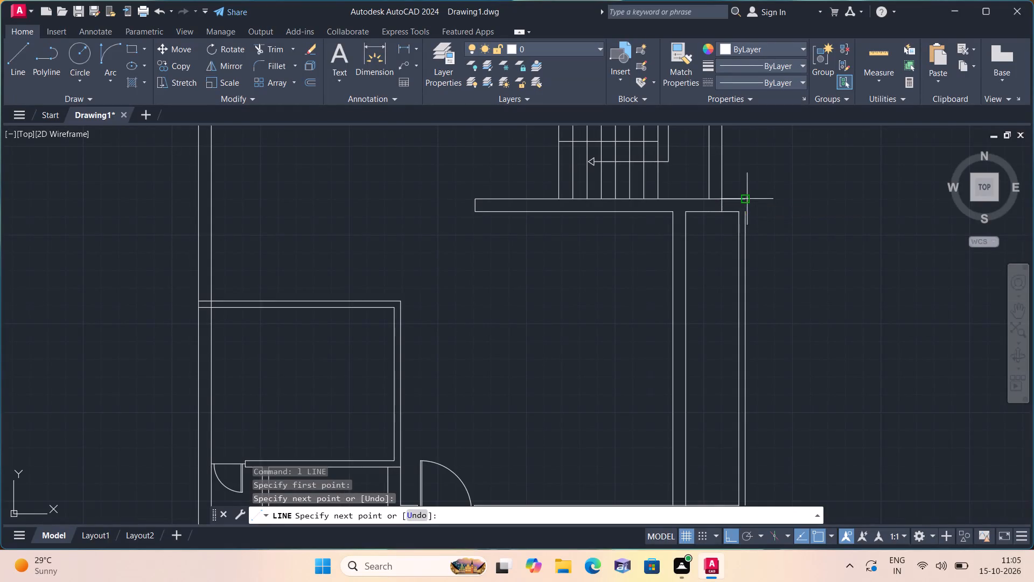
click(747, 210)
key(space)
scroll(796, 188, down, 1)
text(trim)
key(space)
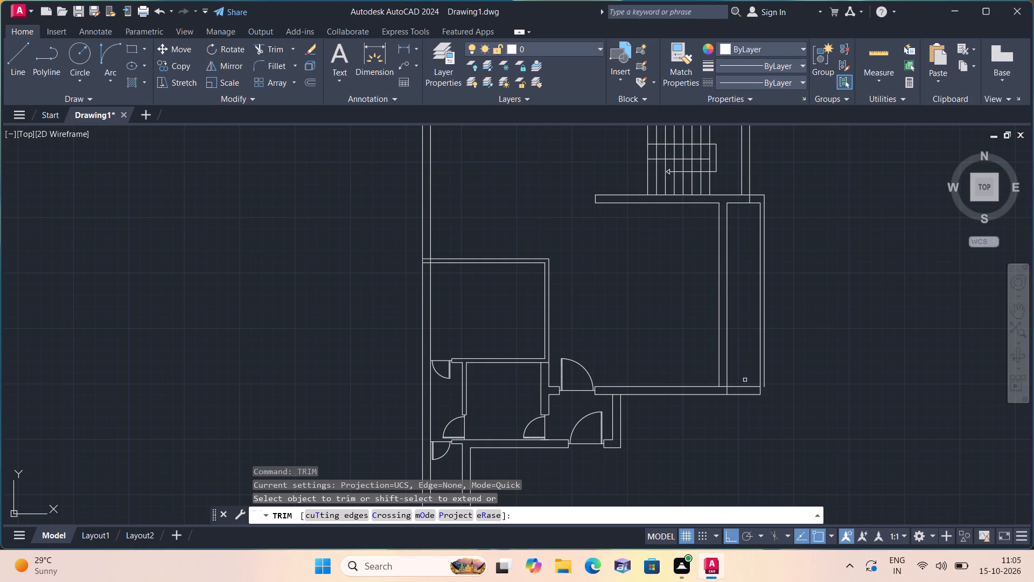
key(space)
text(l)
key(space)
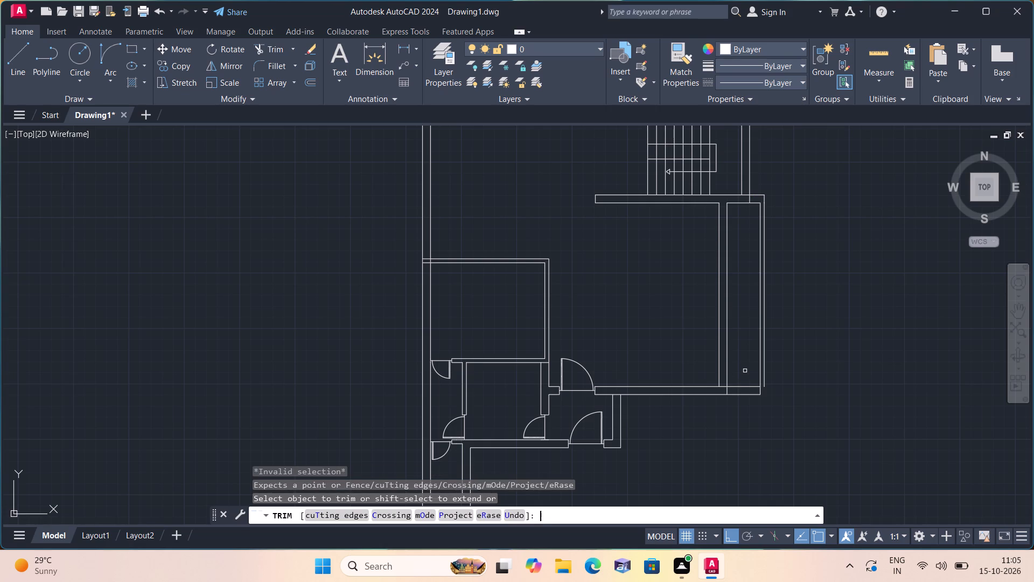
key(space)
Close the strip's southeast corner with lines from the south wall's outer face end east, north to the offset line's end, and west.
text(l)
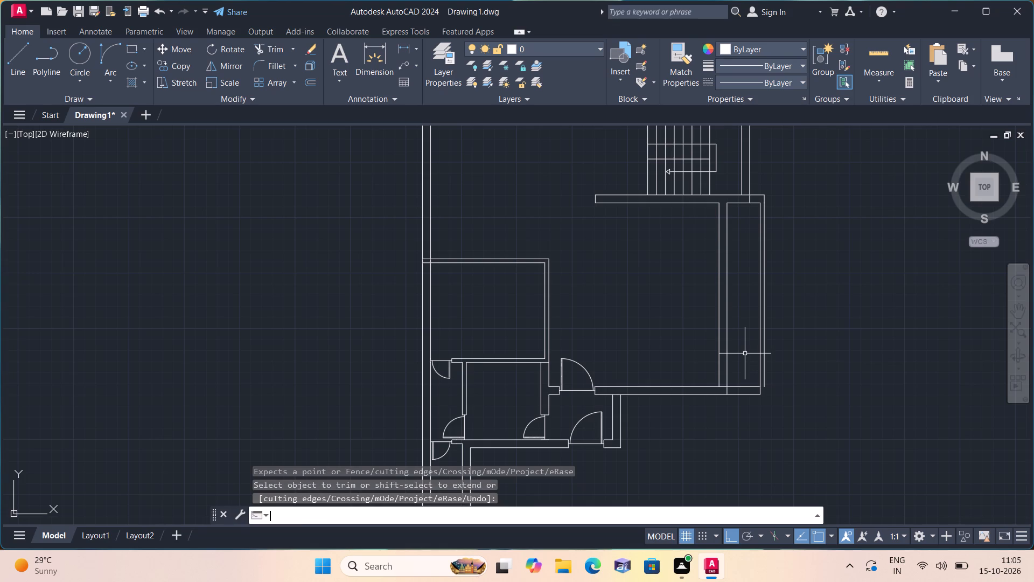
key(space)
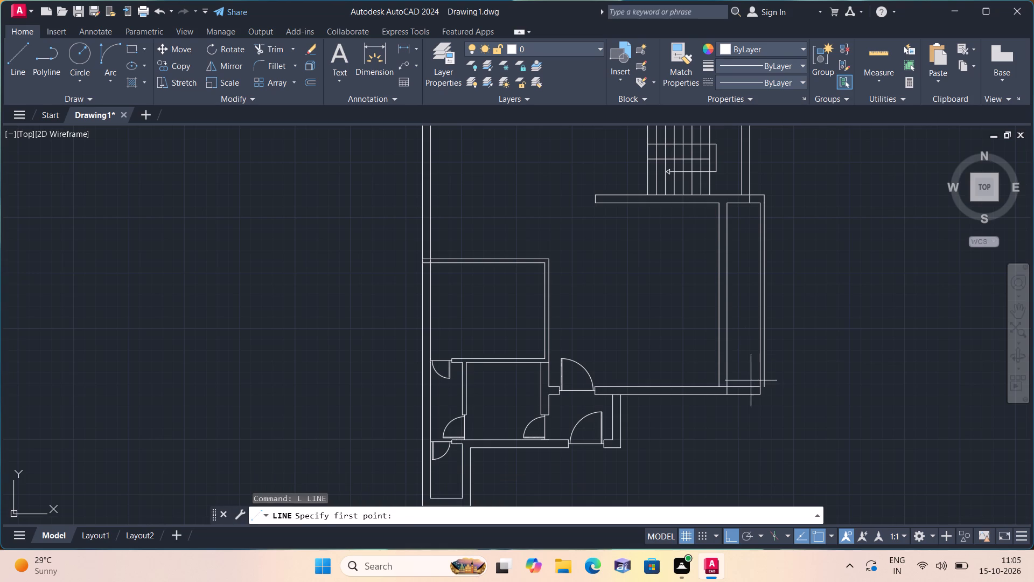
click(758, 398)
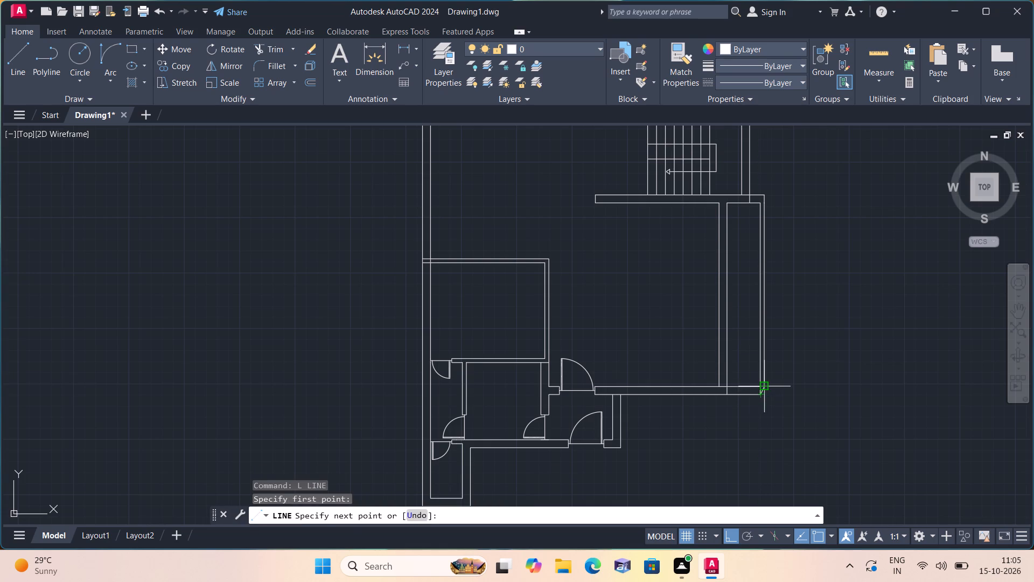
scroll(766, 386, up, 2)
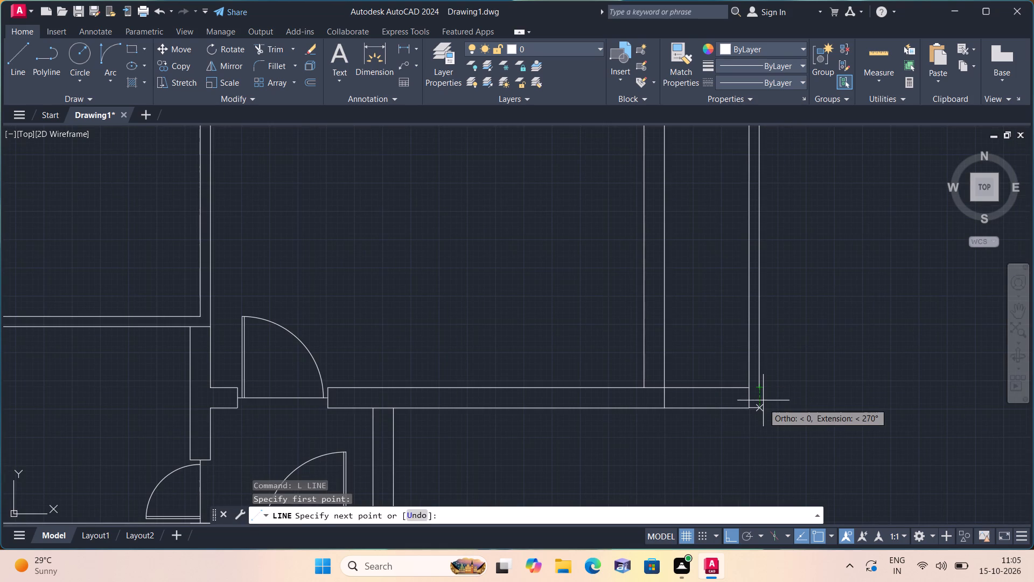
click(760, 407)
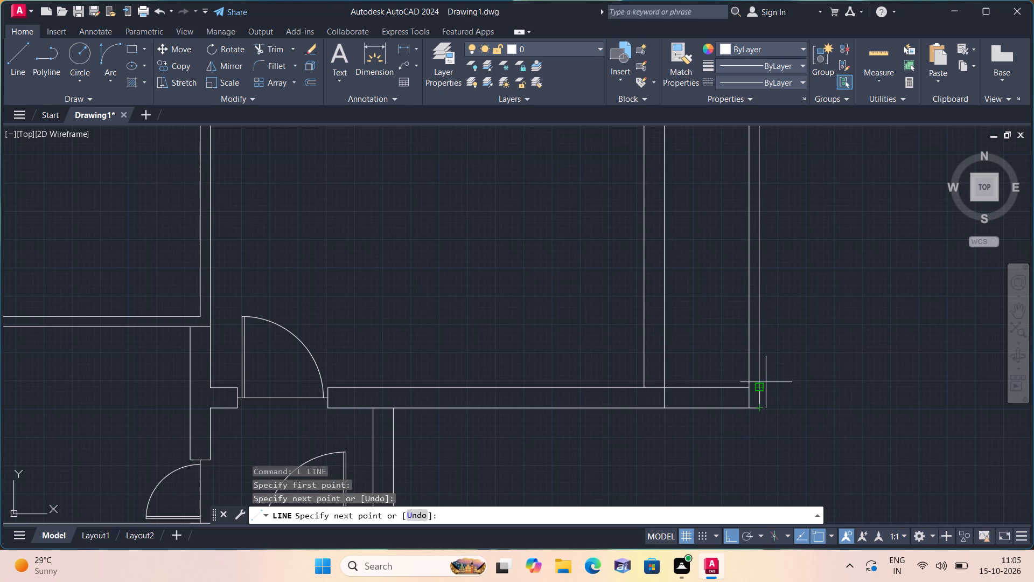
click(761, 386)
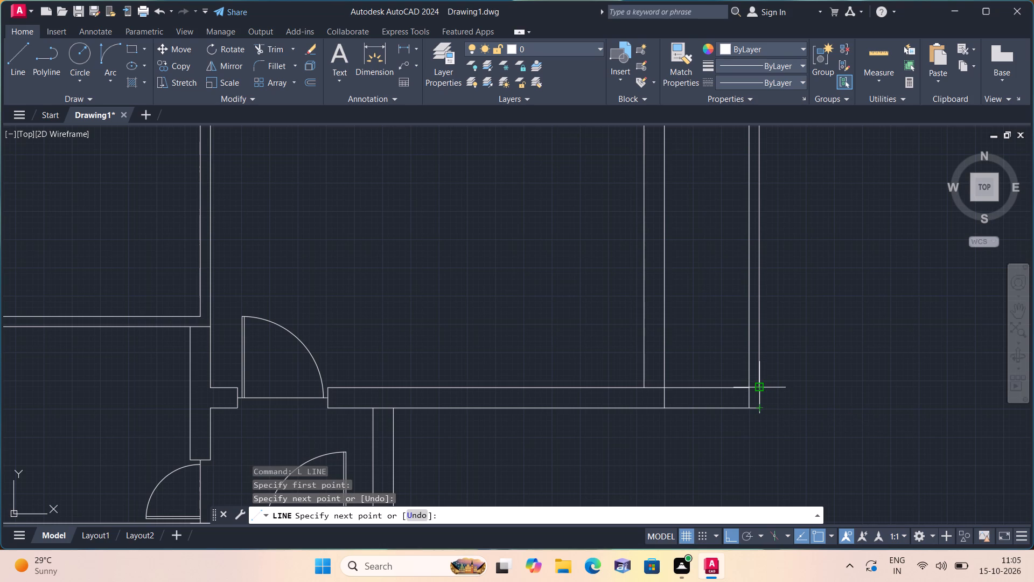
click(752, 388)
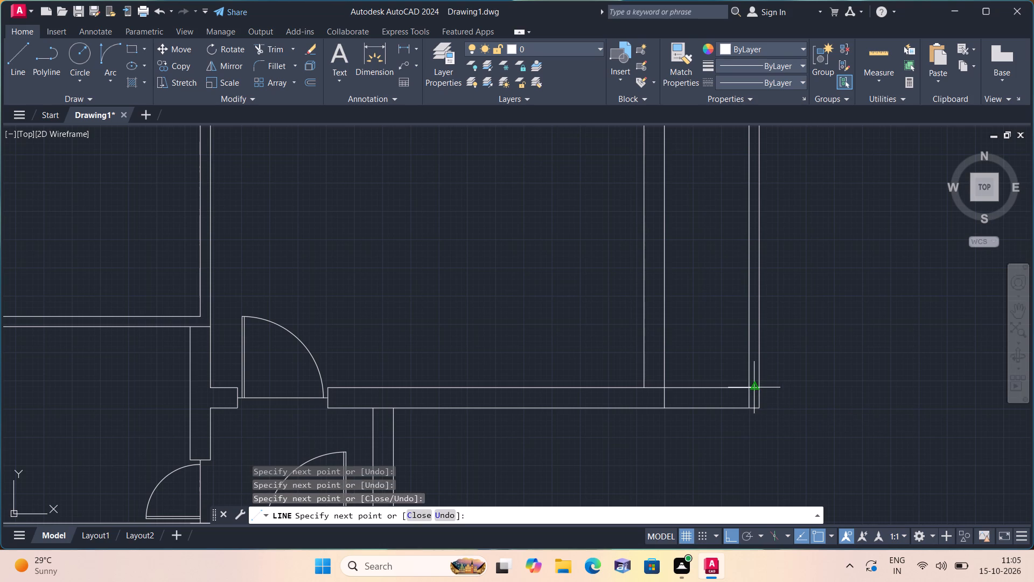
key(space)
Trim the short piece of the inner eastern line crossing the south wall's thickness at the strip's southeast corner.
text(trim)
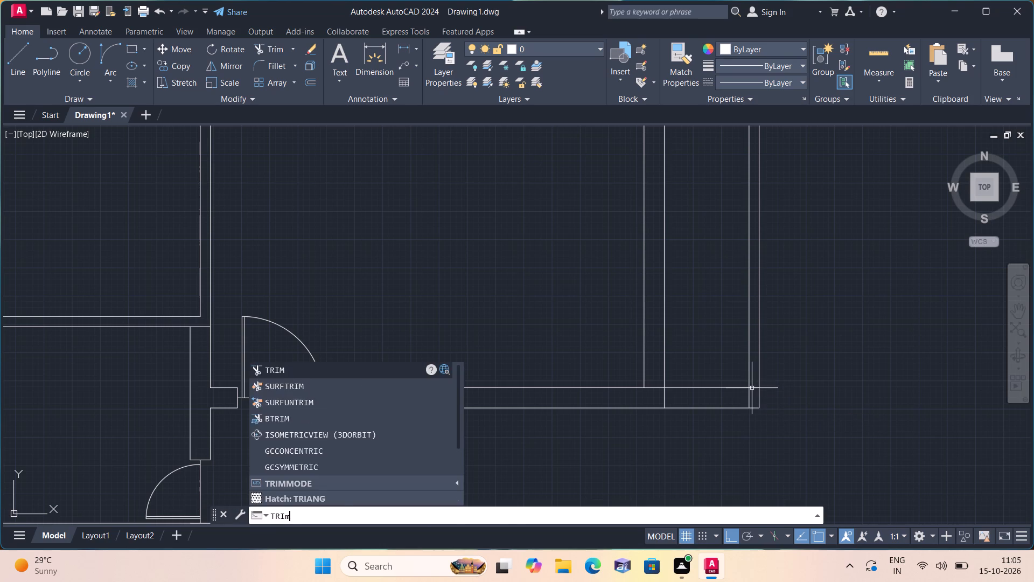
key(space)
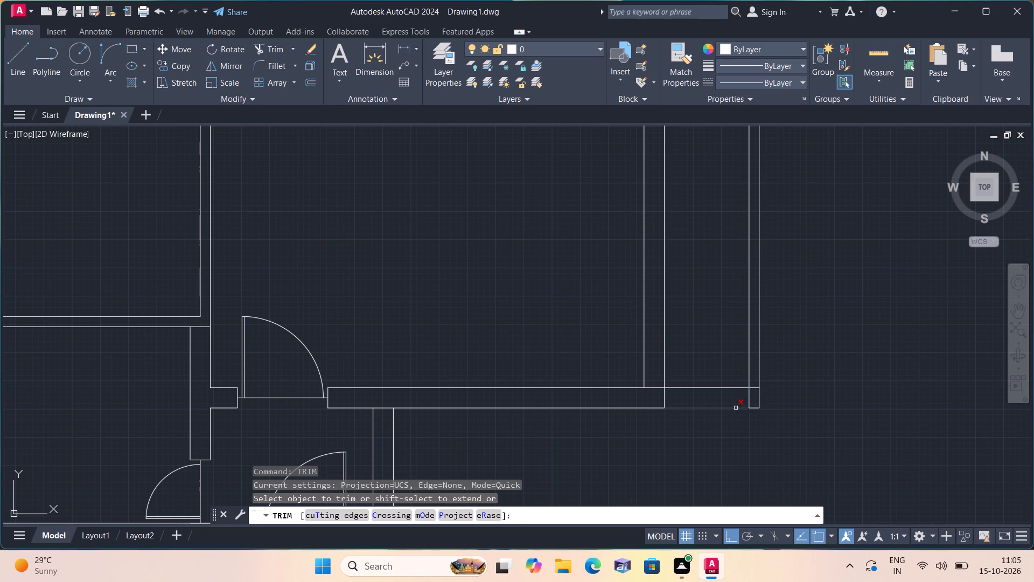
click(749, 398)
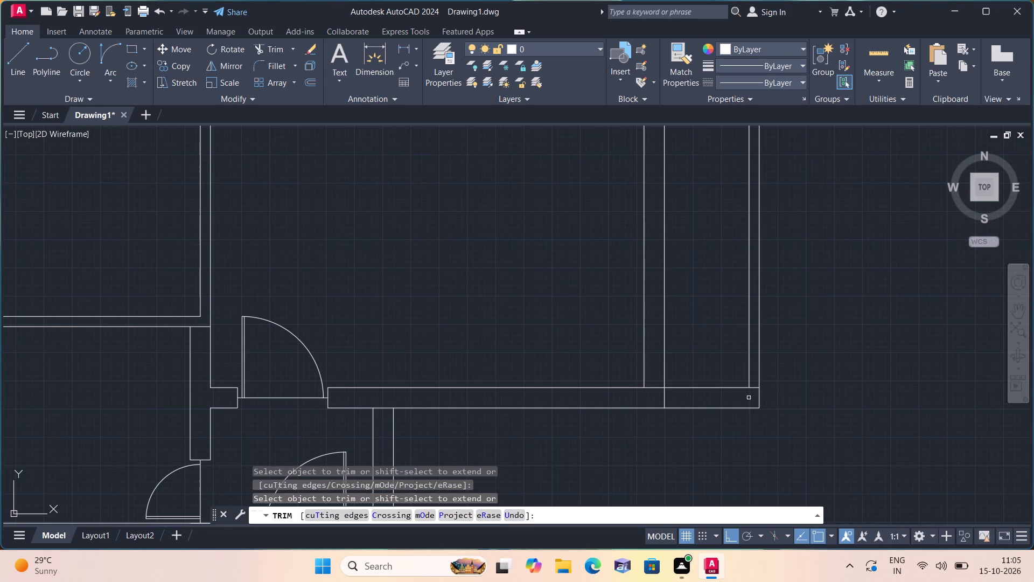
scroll(749, 398, down, 2)
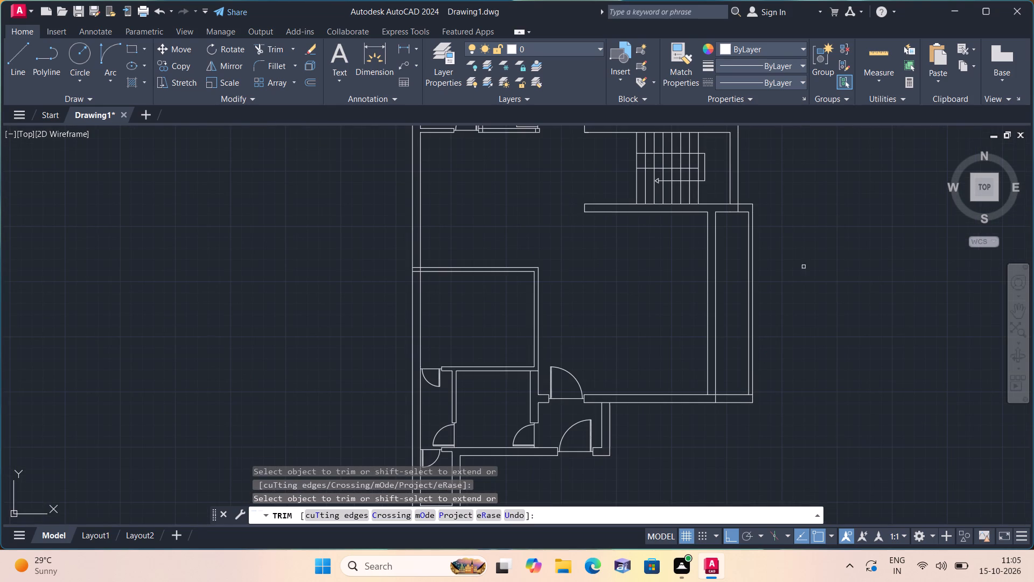
middle_drag(823, 261, 895, 378)
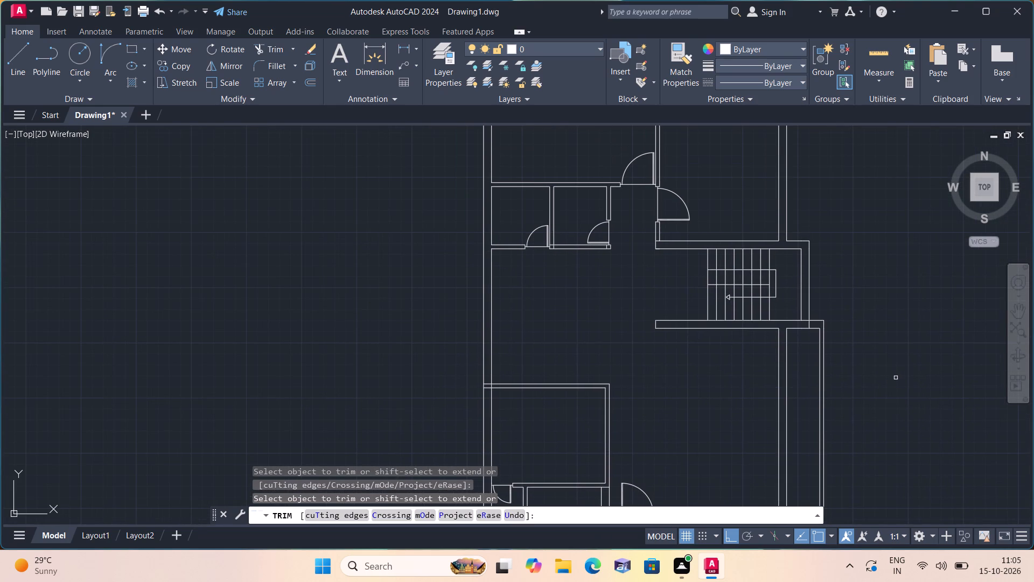
middle_click(879, 340)
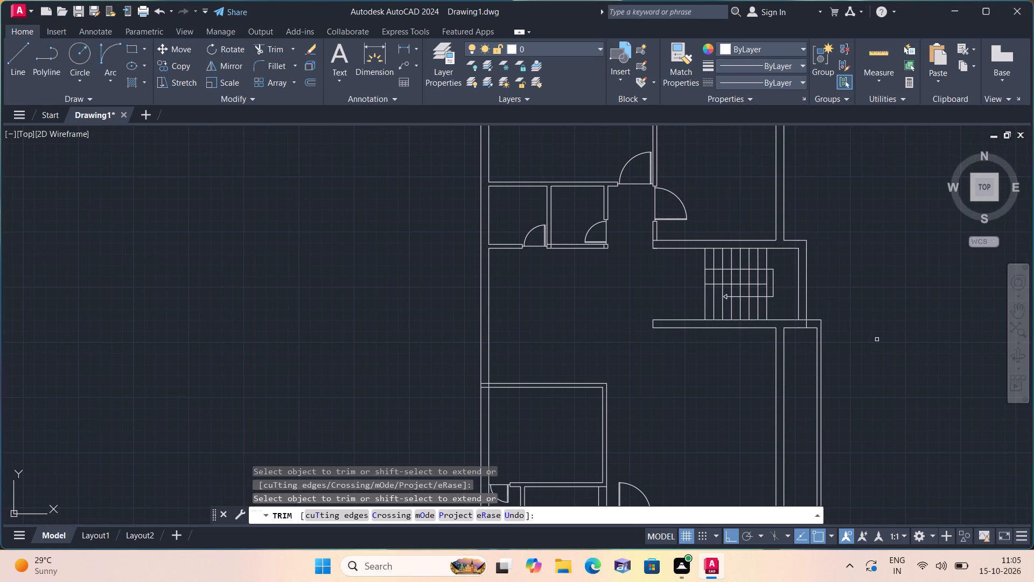
scroll(877, 339, down, 1)
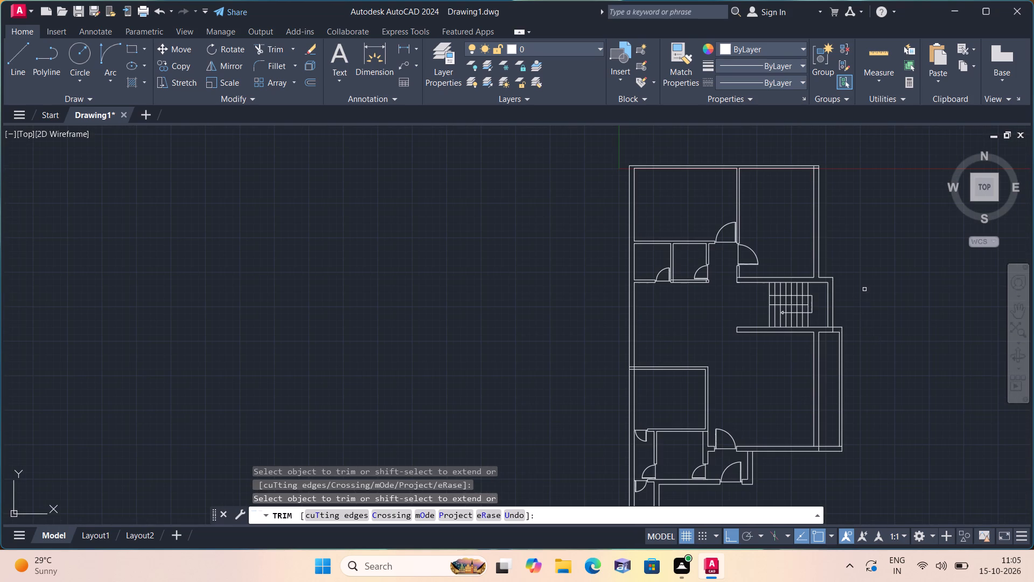
key(space)
Draw a line from the door jamb above the stairs east past the outer wall to the stair space's outer east face, and south to its corner.
text(l)
key(space)
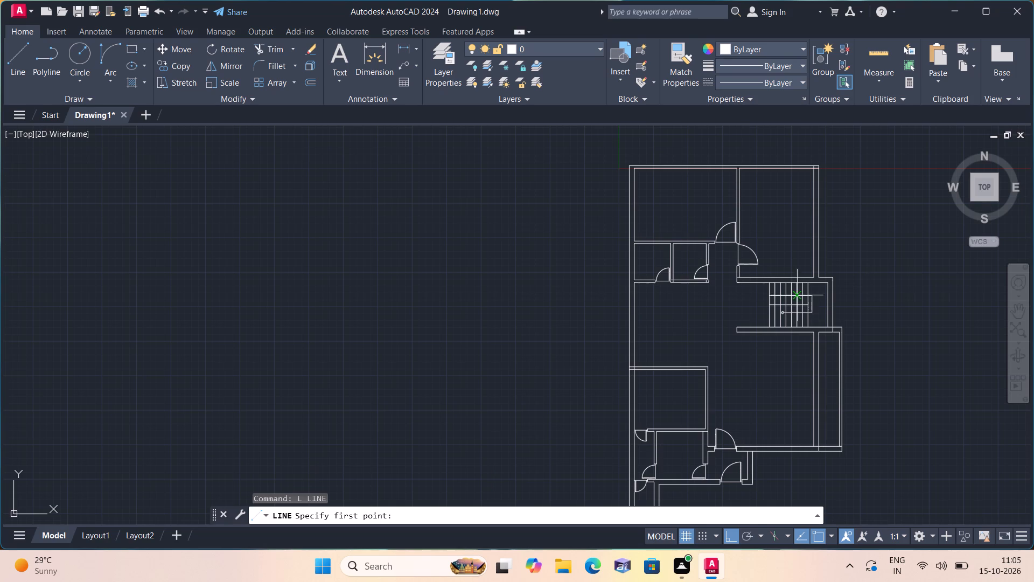
scroll(741, 271, up, 3)
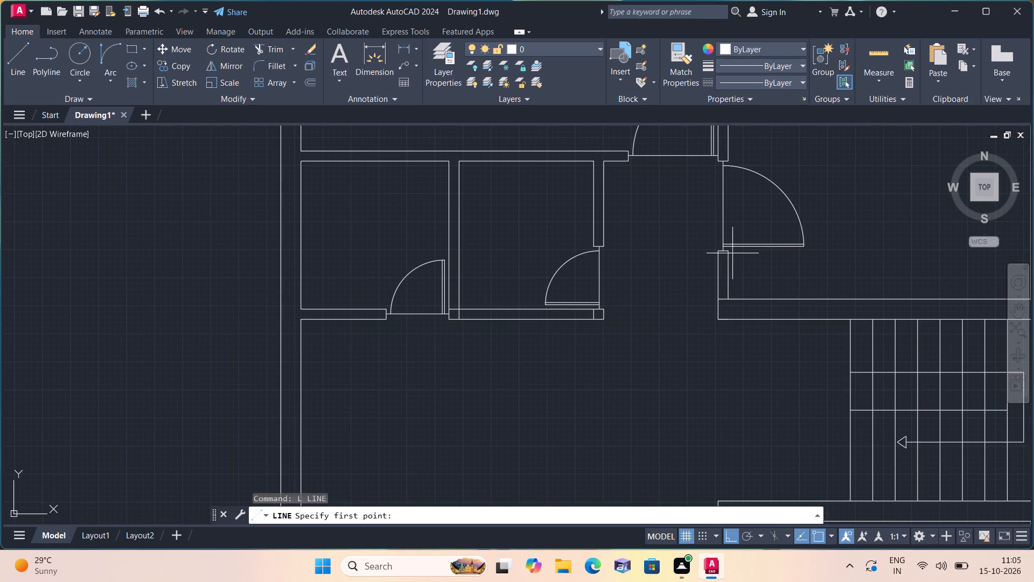
middle_click(885, 271)
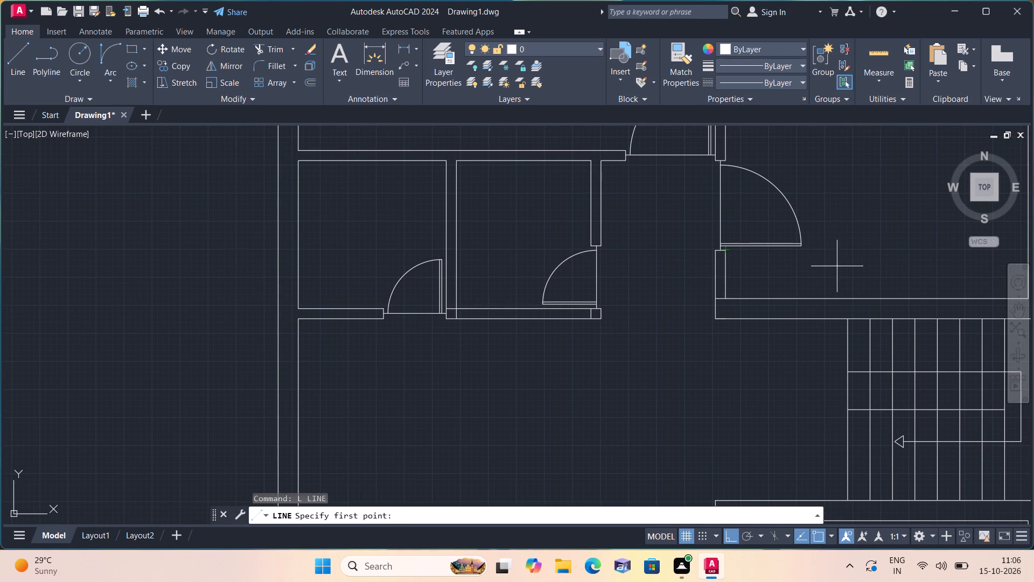
middle_drag(868, 269, 591, 259)
scroll(863, 269, down, 1)
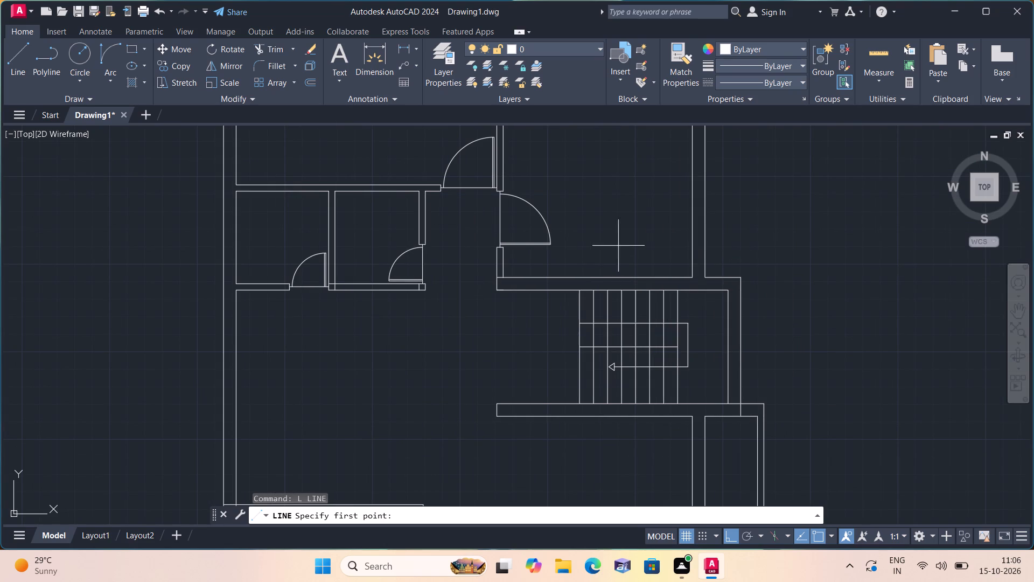
click(505, 246)
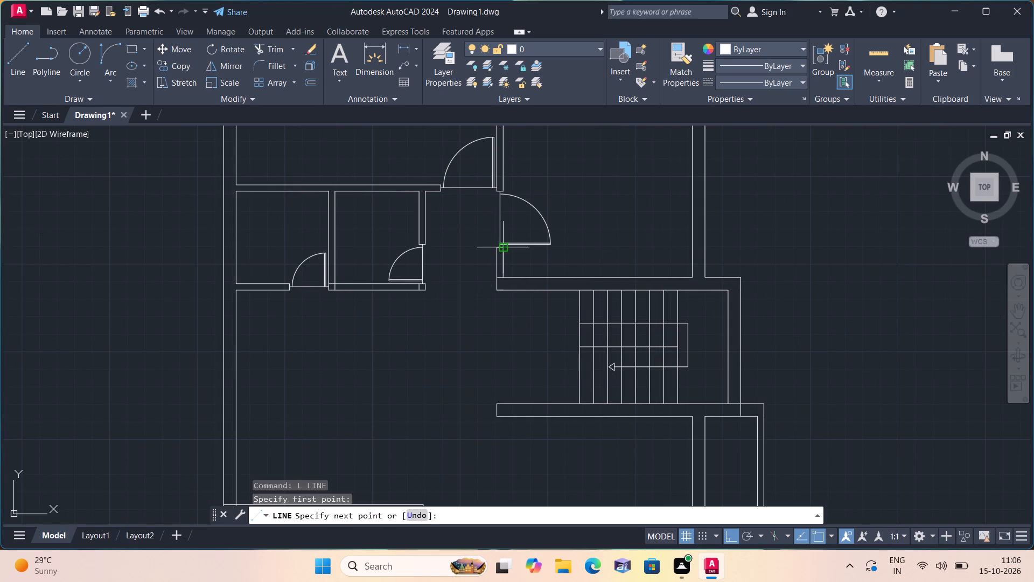
click(705, 246)
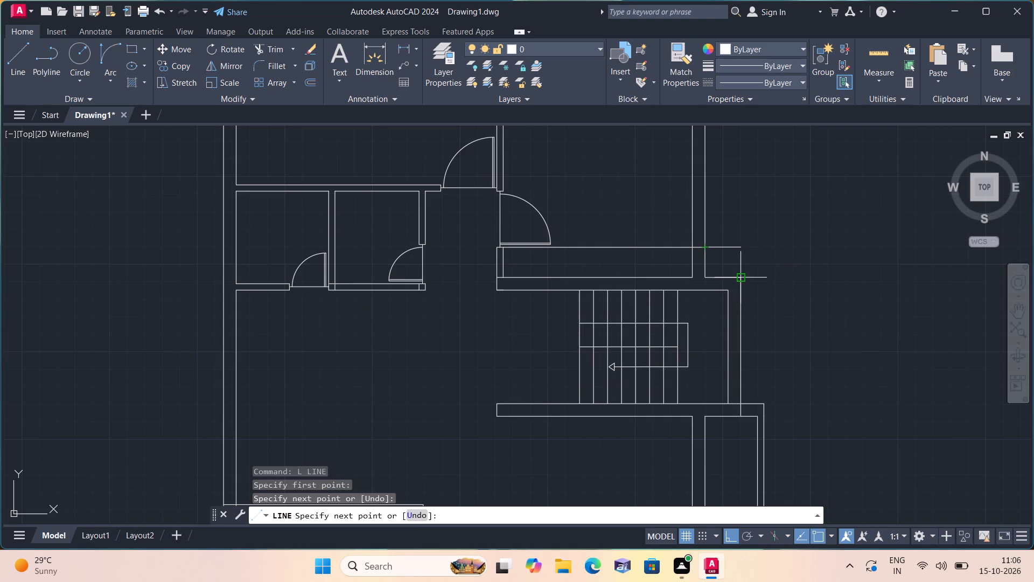
click(742, 249)
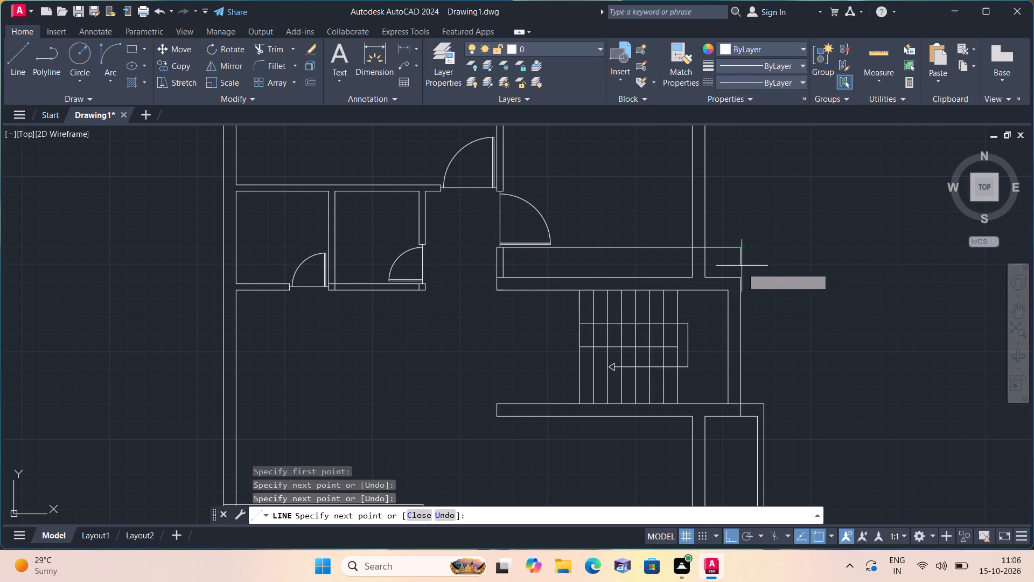
click(740, 276)
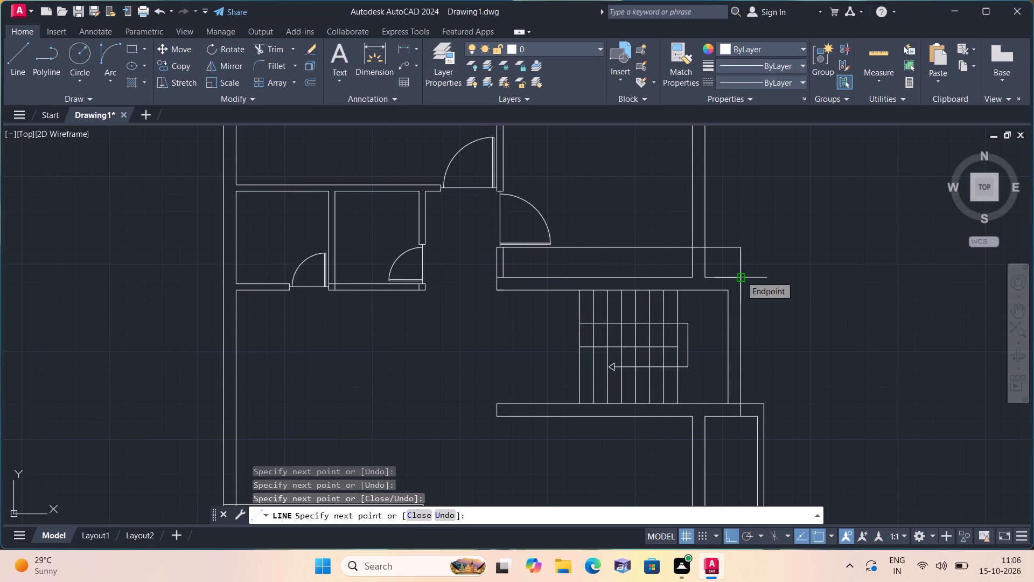
key(space)
Delete the horizontal guide segment crossing the northeast room from the door jamb to the outer east wall.
scroll(658, 254, up, 1)
click(658, 250)
click(651, 226)
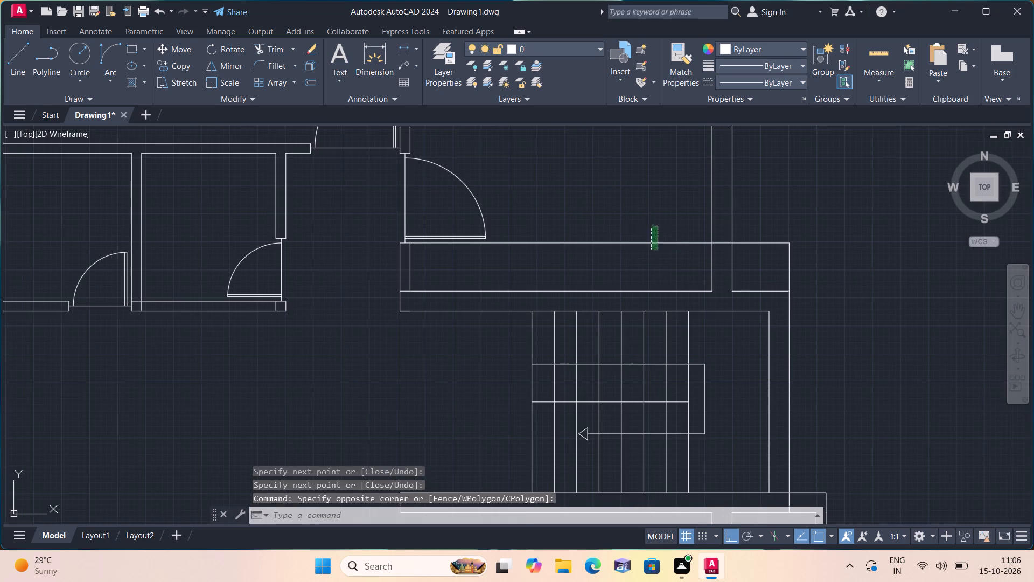
key(Delete)
Offset the south, east and west edges of the small box north of the stair space's northeast corner 4.5" inward, including both south edge pieces.
text(offset 4.5")
key(space)
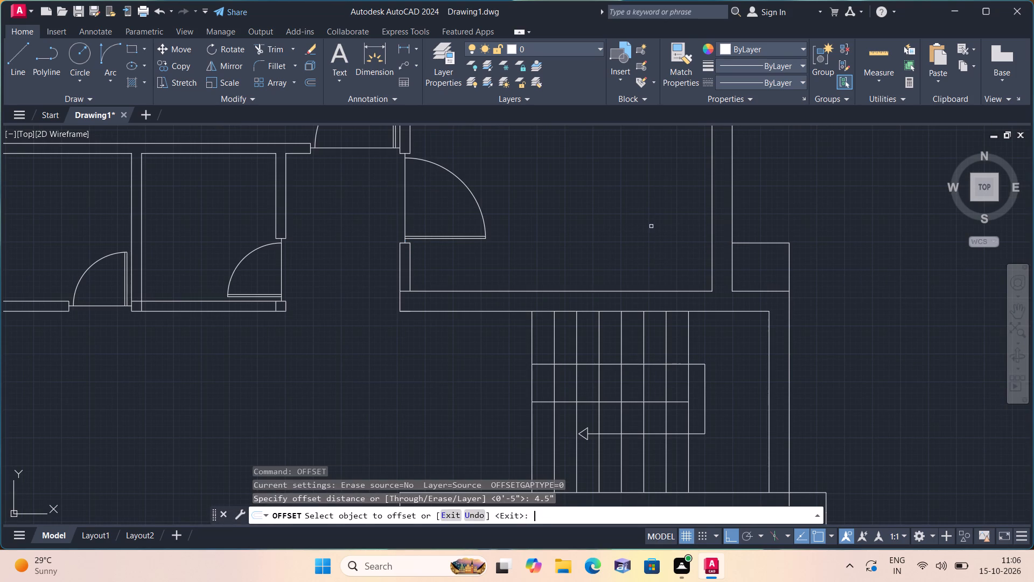
click(754, 292)
click(754, 268)
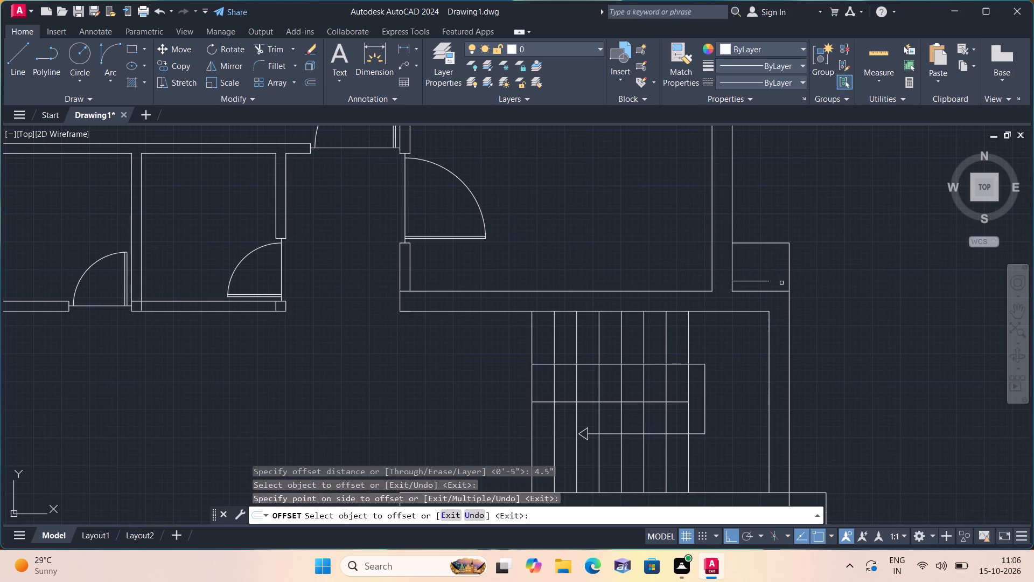
click(779, 292)
click(779, 276)
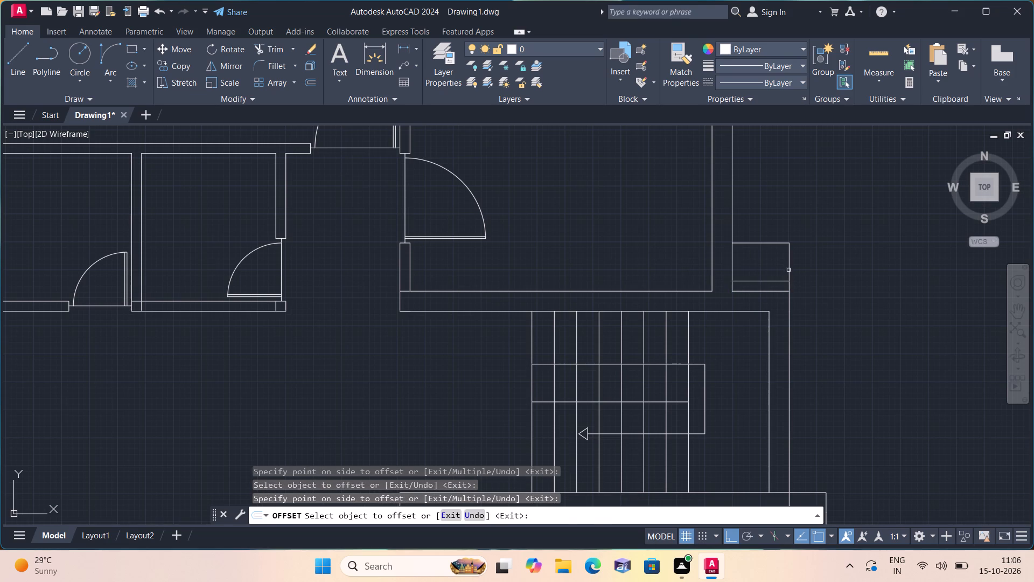
click(788, 270)
click(773, 271)
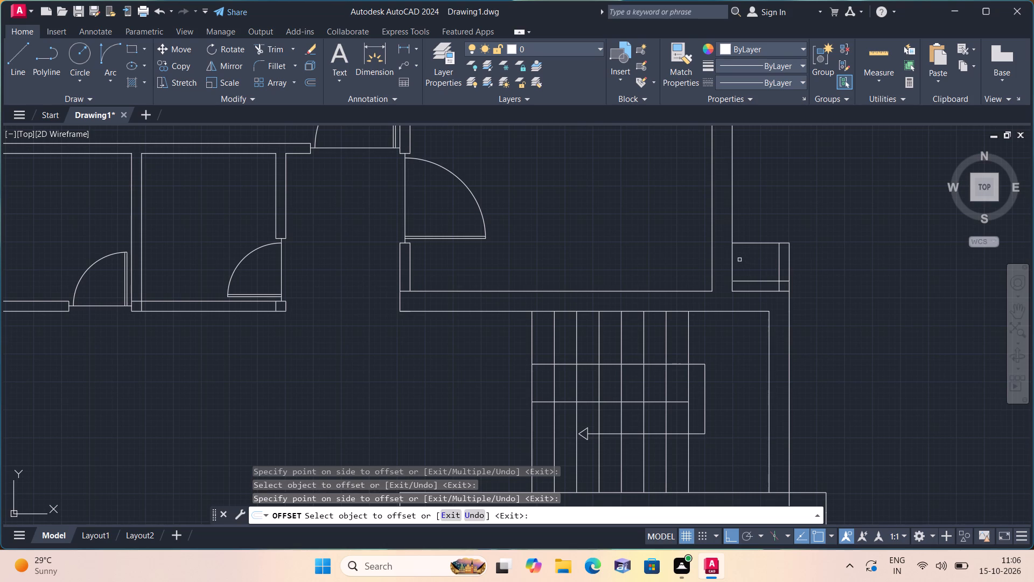
click(733, 259)
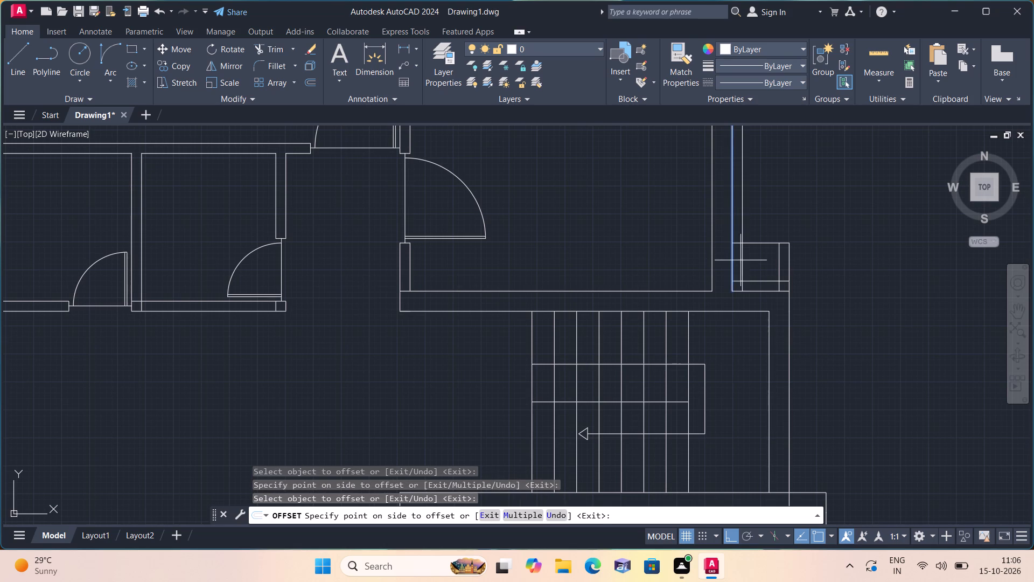
click(747, 262)
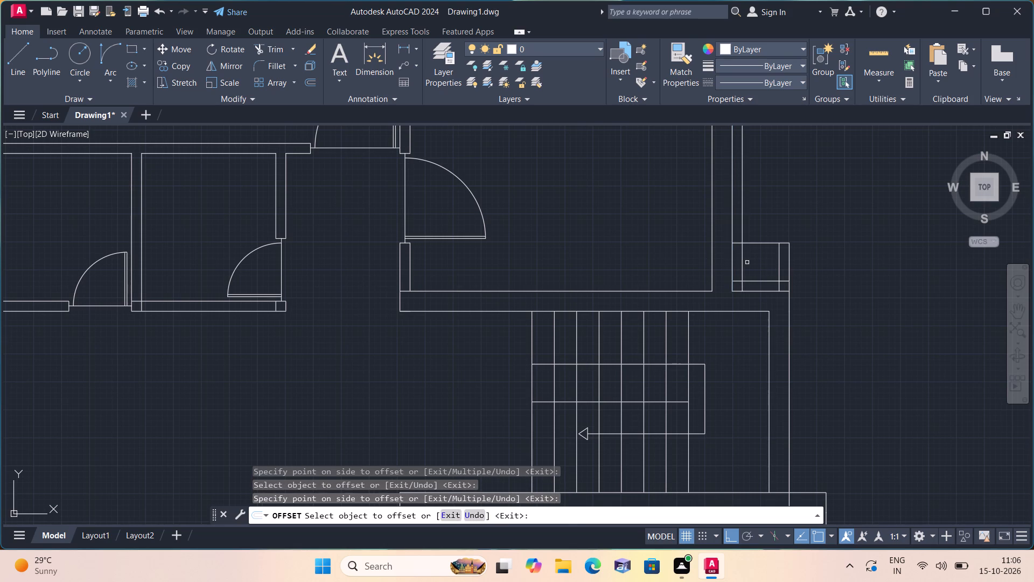
key(space)
Offset the small box's north edge 9" to the south.
key(space)
text(9")
key(space)
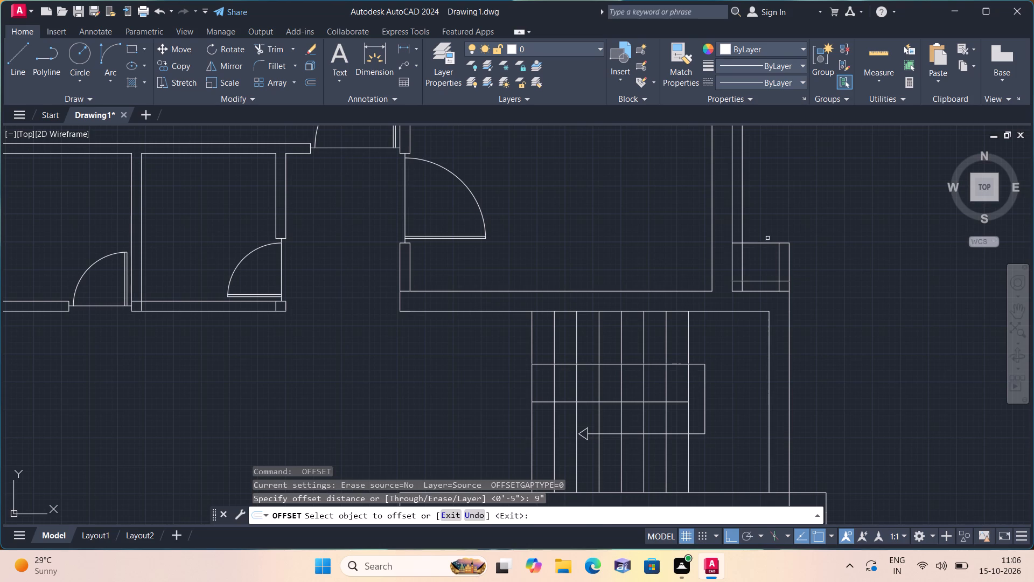
click(767, 242)
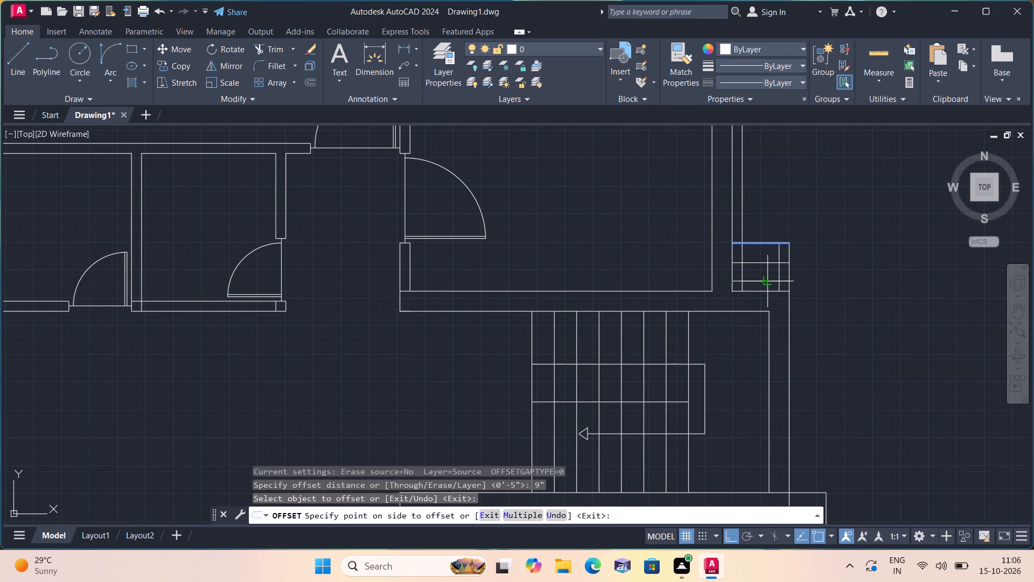
click(765, 280)
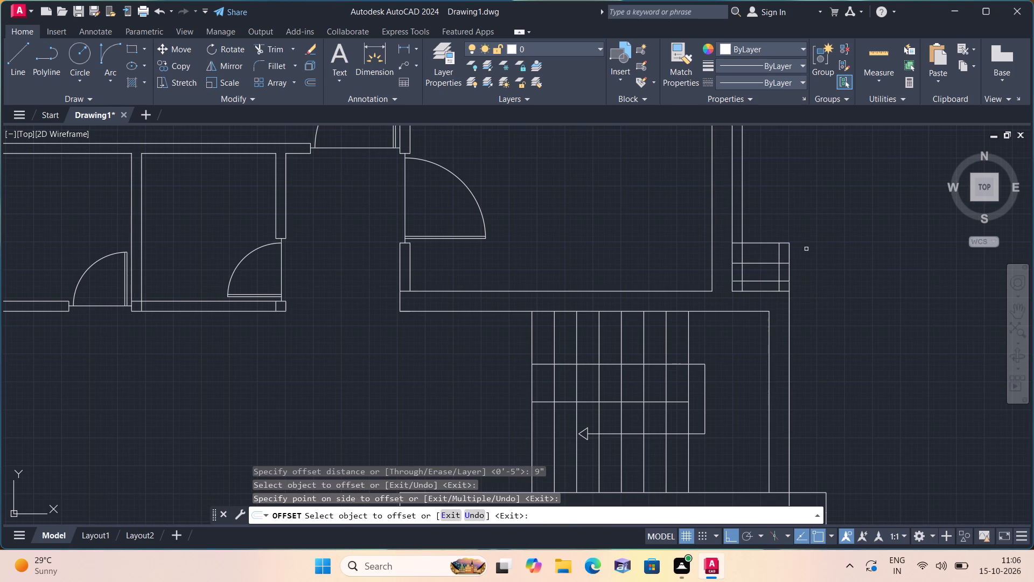
key(space)
Trim the overshooting offset lines in and above the small box northeast of the stairs, leaving a closed inner rectangle south of the 9" strip.
text(tri)
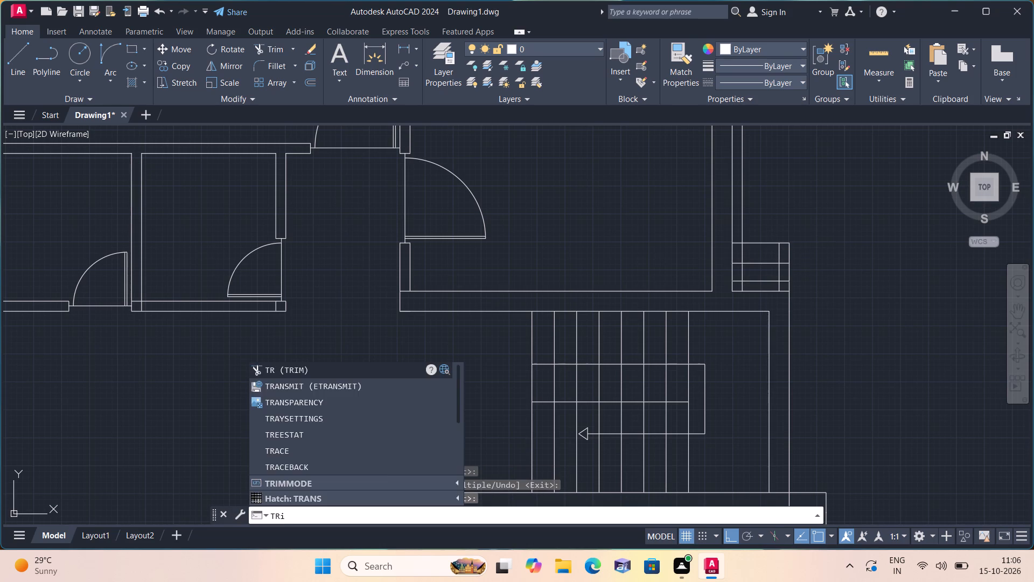
key(space)
scroll(806, 249, down, 2)
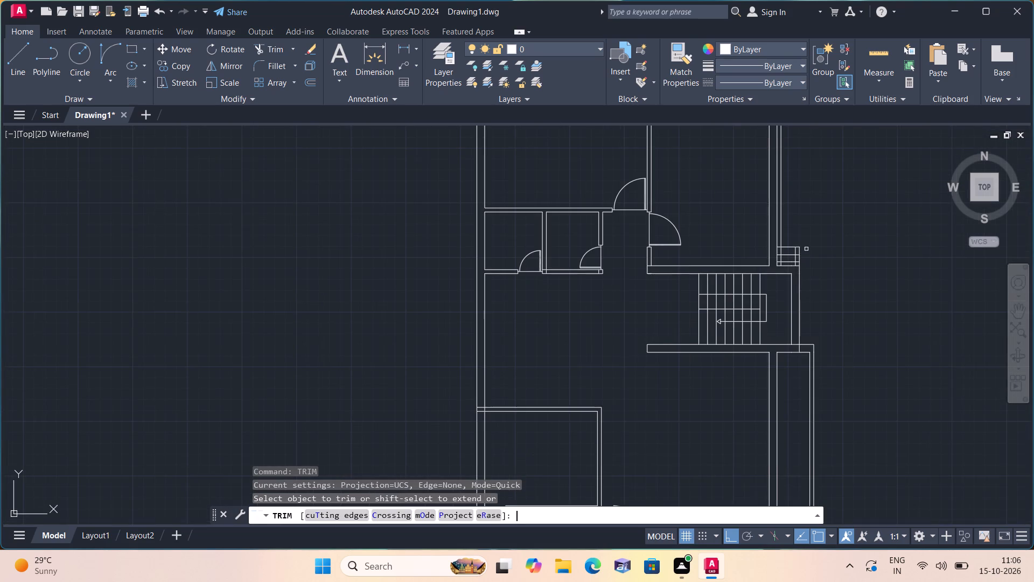
scroll(794, 248, up, 2)
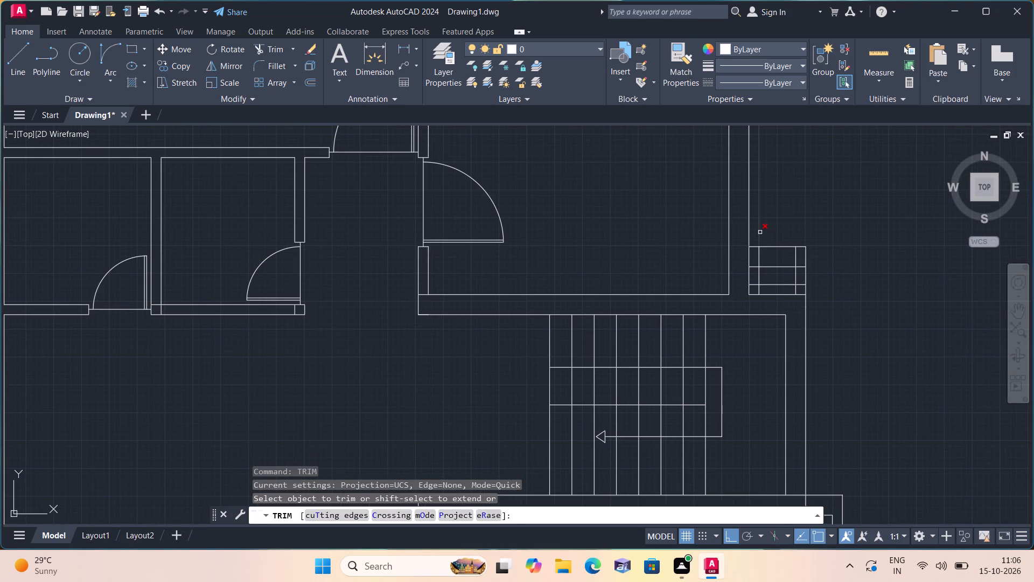
click(759, 232)
scroll(741, 268, up, 2)
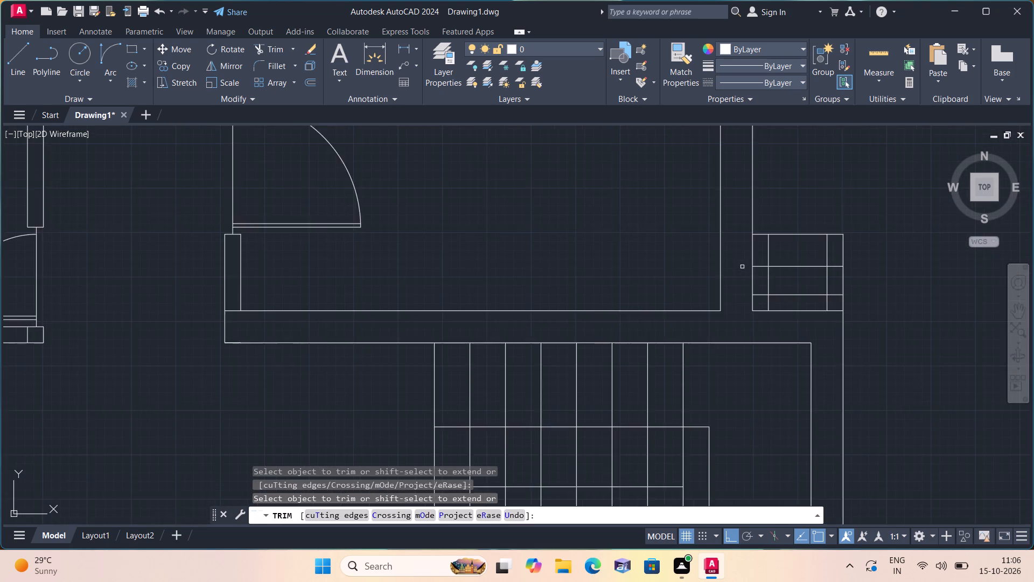
click(760, 251)
click(872, 253)
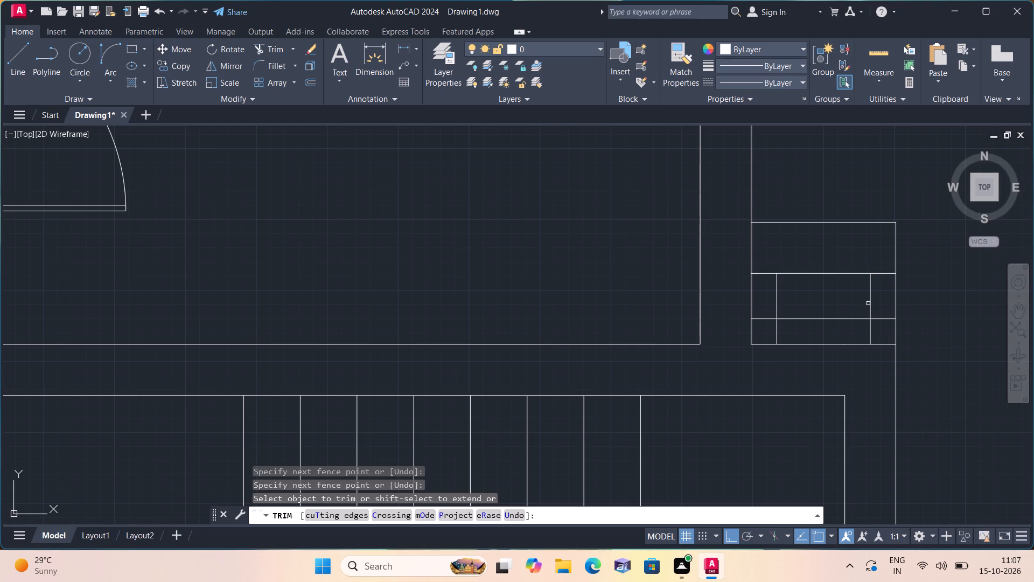
click(766, 314)
click(786, 333)
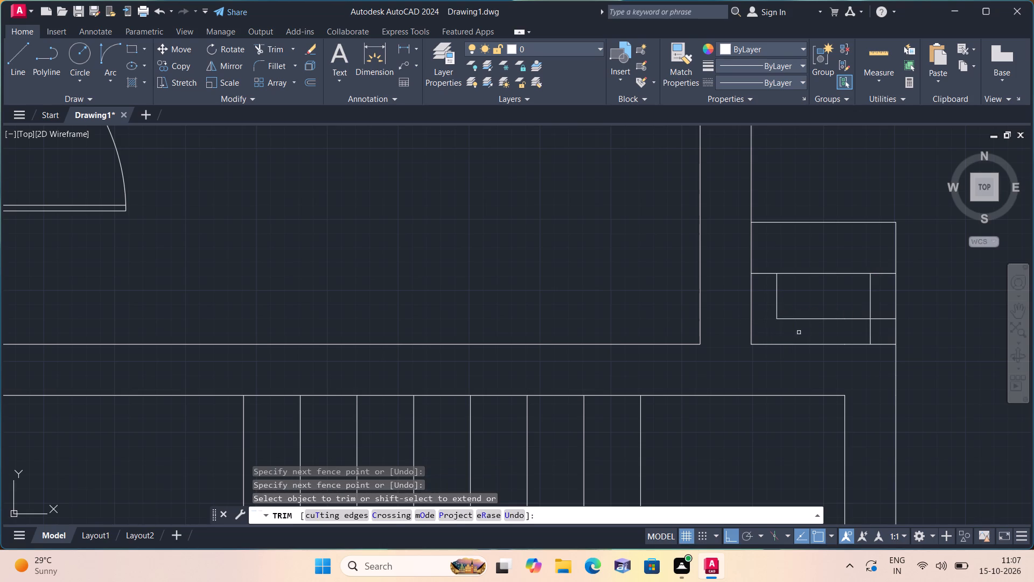
click(844, 336)
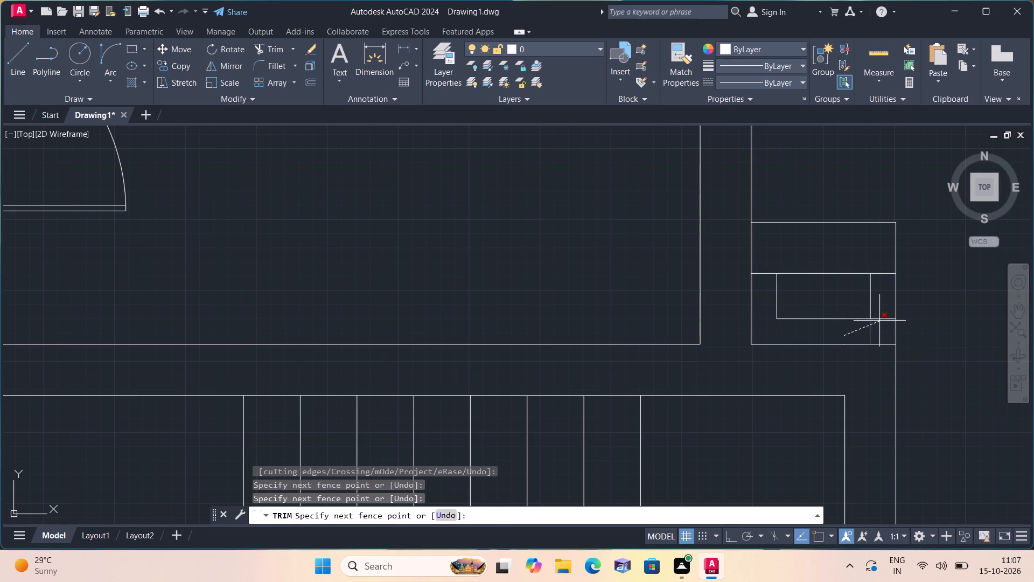
click(879, 317)
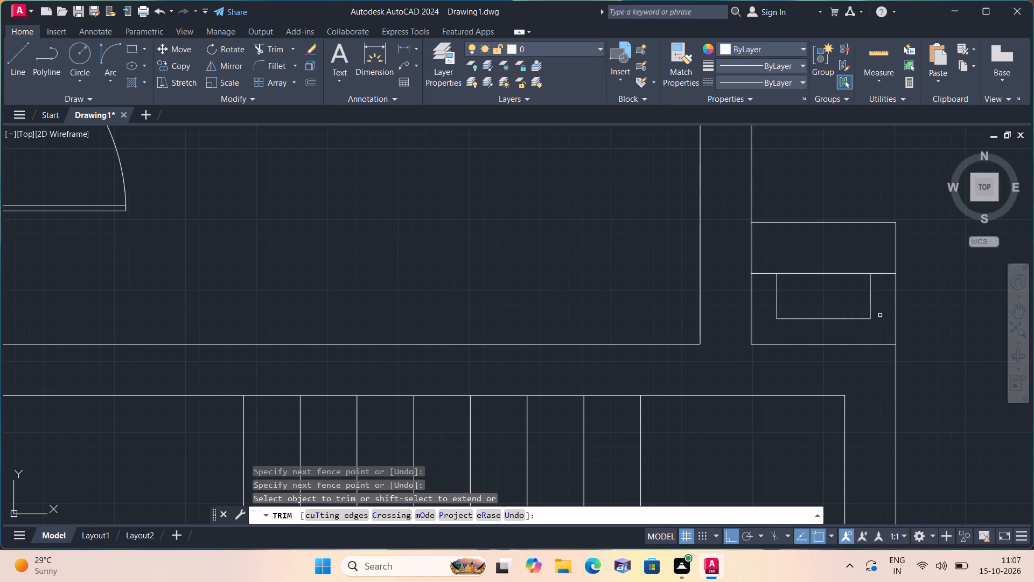
key(space)
Draw two crossing diagonal lines between opposite corners of the small box's inner rectangle.
text(l)
key(space)
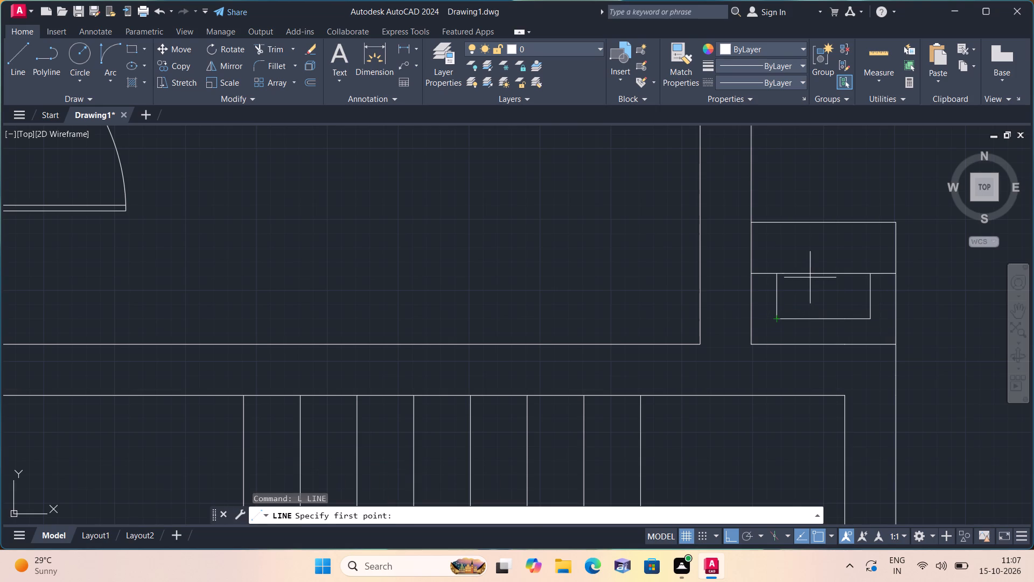
click(779, 273)
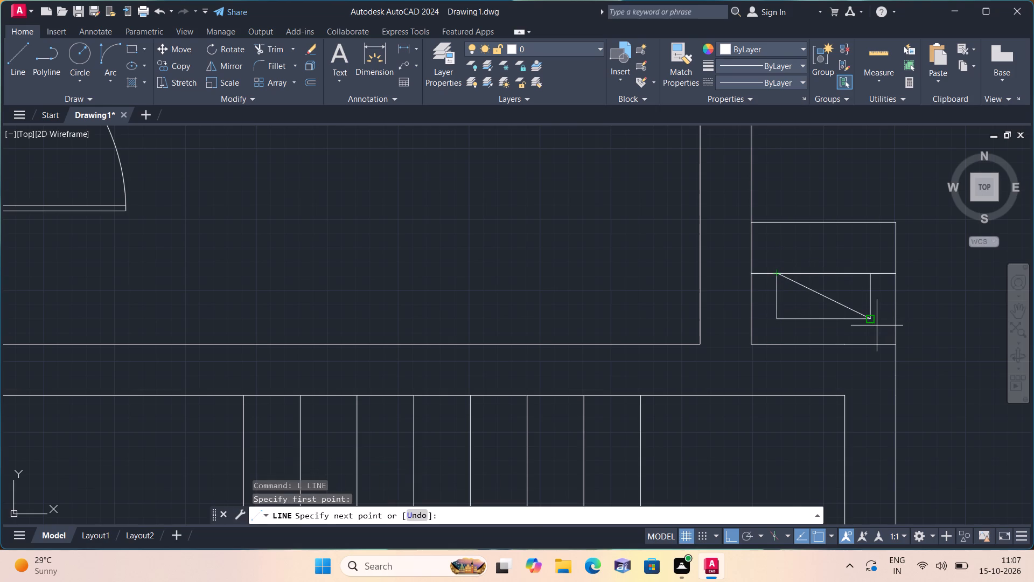
click(872, 318)
key(space)
key(space)
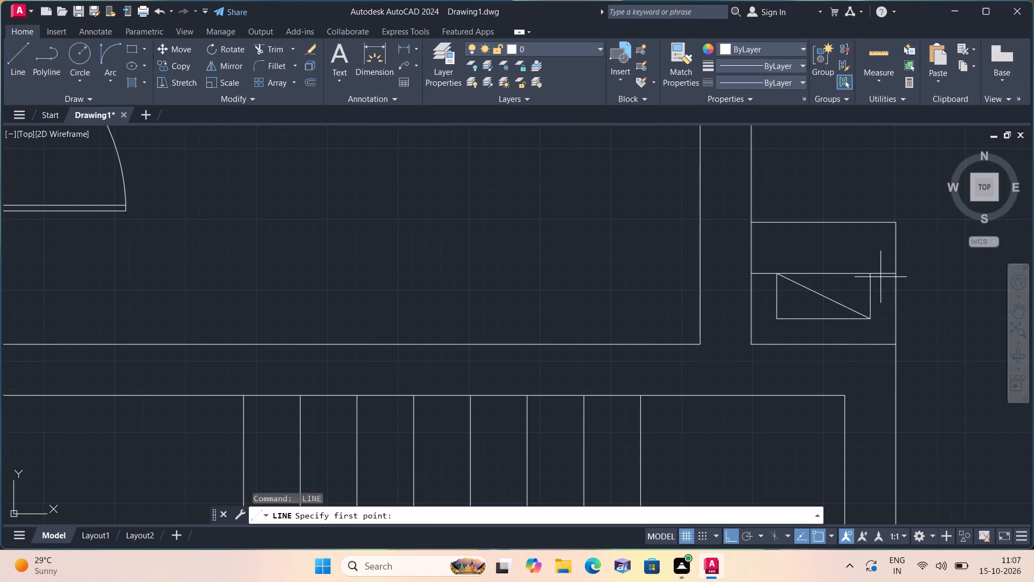
click(871, 275)
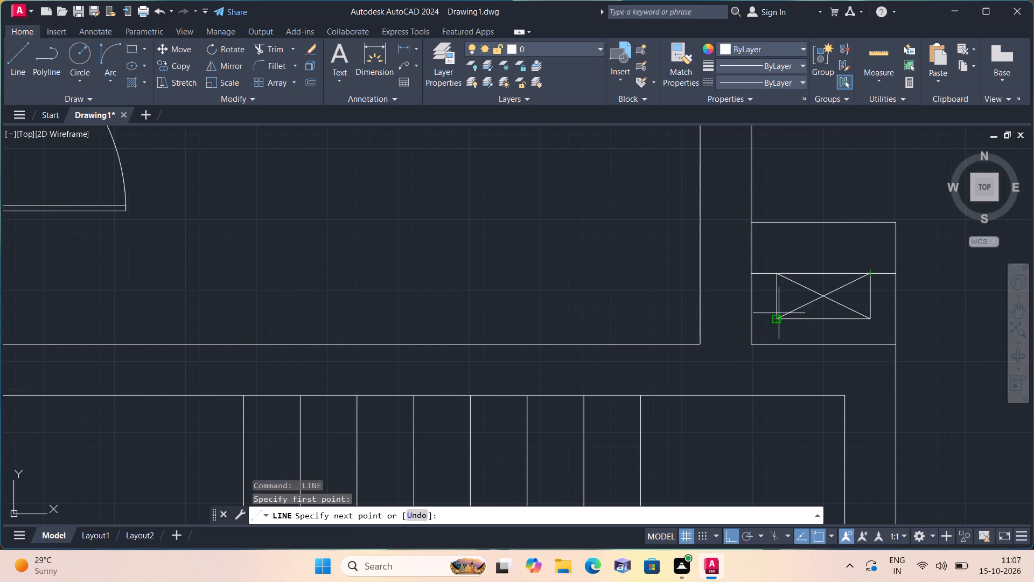
click(779, 313)
key(space)
Review the whole floor plan from the northern rooms to the southern end.
scroll(754, 311, down, 1)
scroll(649, 412, down, 1)
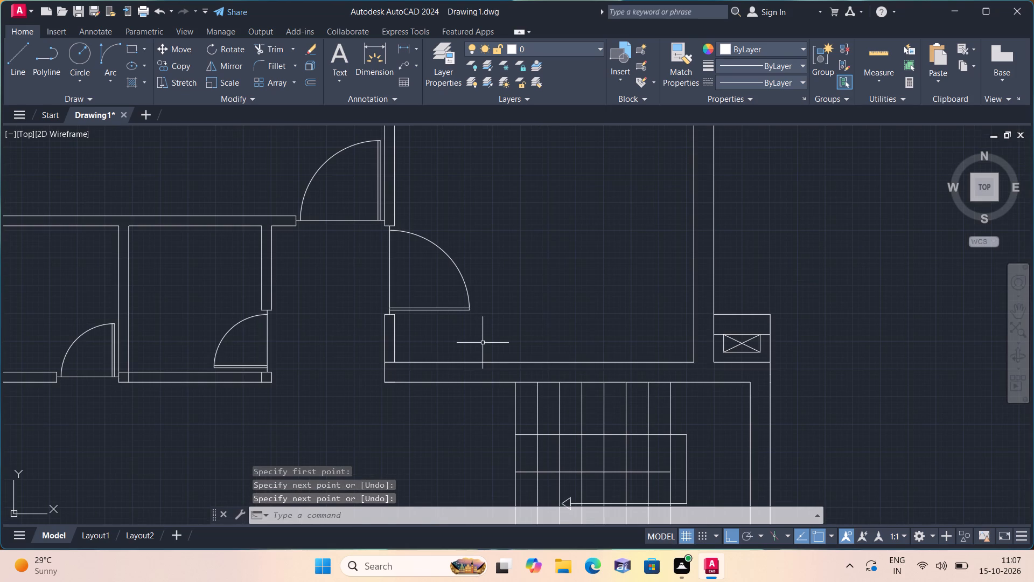
scroll(483, 343, down, 2)
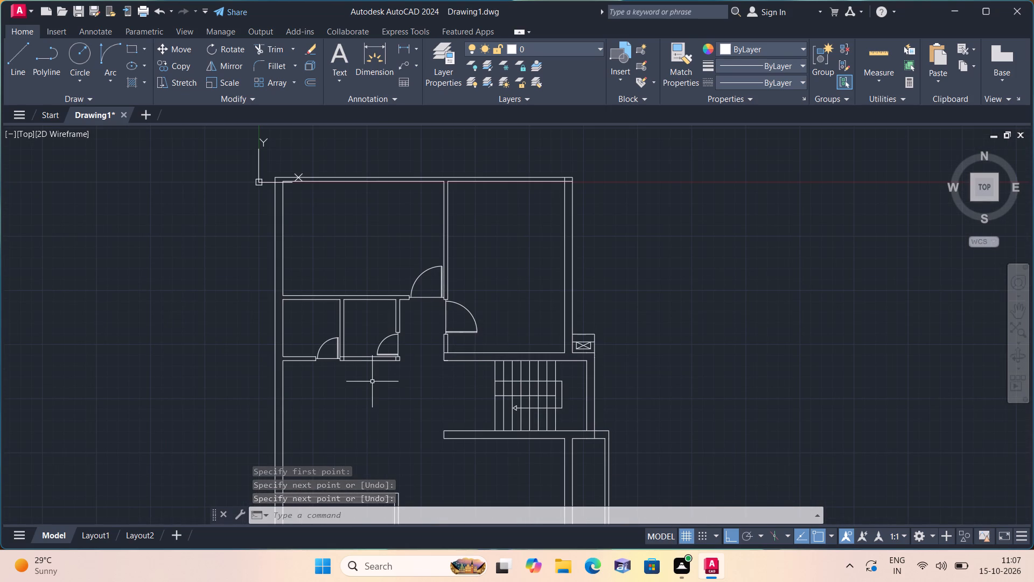
middle_drag(366, 335, 429, 364)
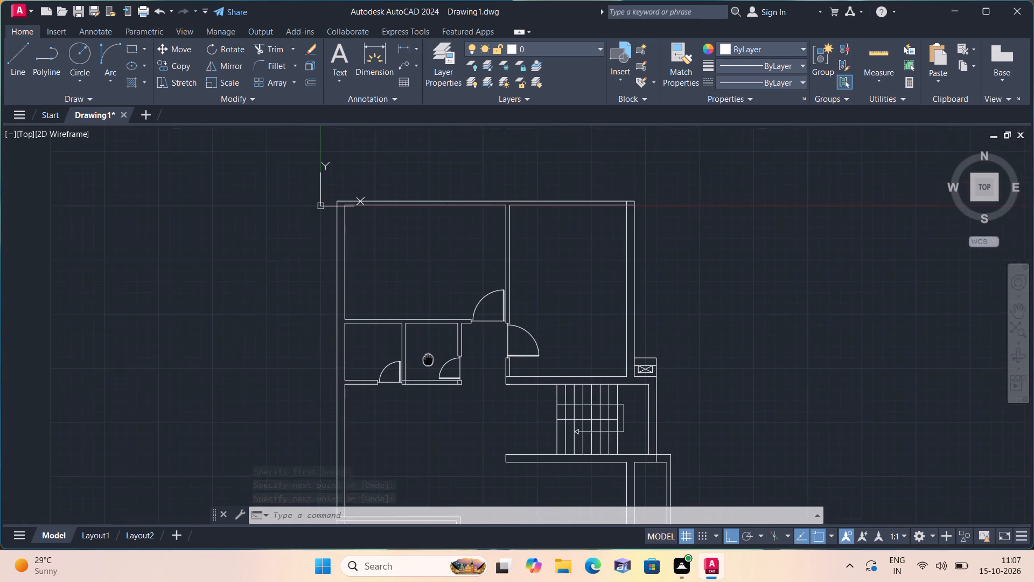
middle_drag(429, 364, 513, 487)
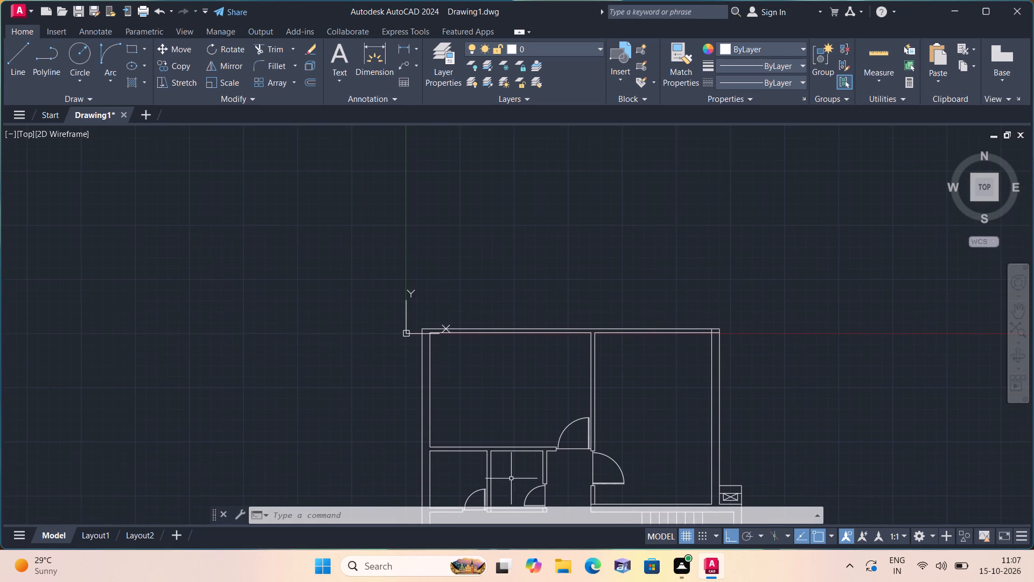
scroll(502, 438, down, 1)
scroll(512, 403, up, 1)
middle_drag(501, 414, 525, 350)
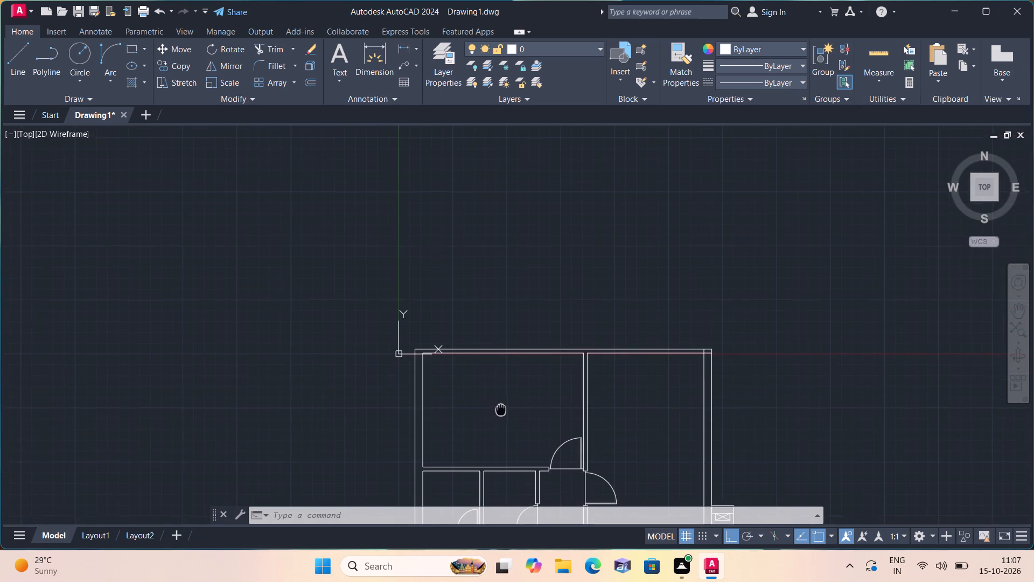
middle_drag(525, 350, 637, 243)
middle_drag(616, 369, 574, 208)
scroll(579, 247, down, 1)
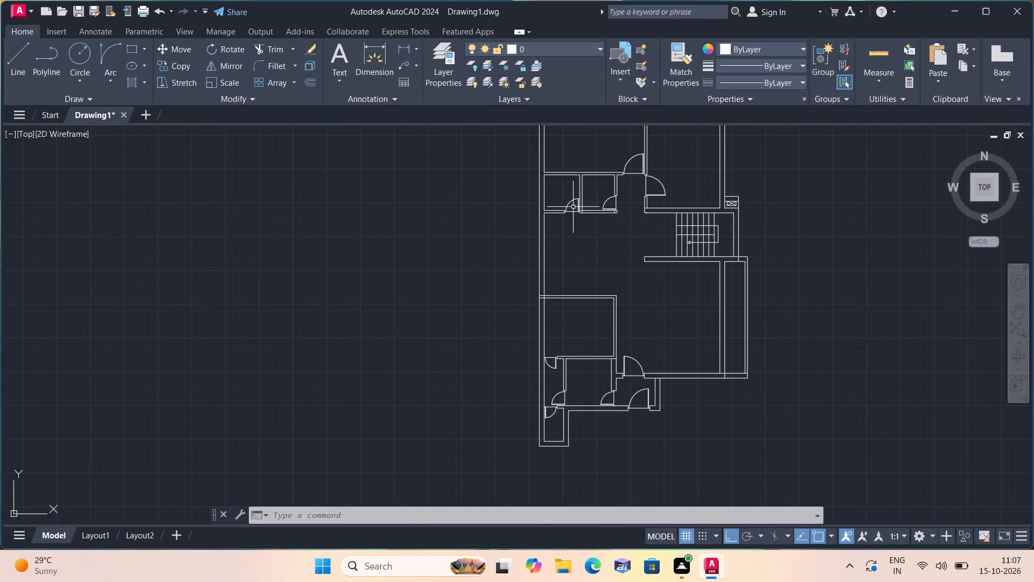
middle_drag(555, 329, 550, 259)
scroll(550, 320, down, 1)
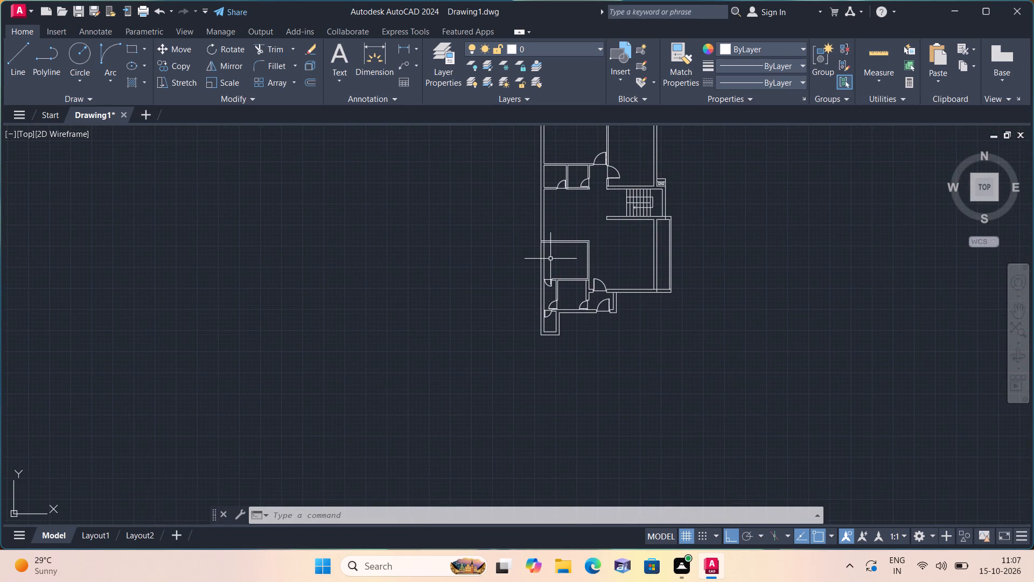
scroll(555, 244, up, 1)
middle_drag(555, 244, 554, 254)
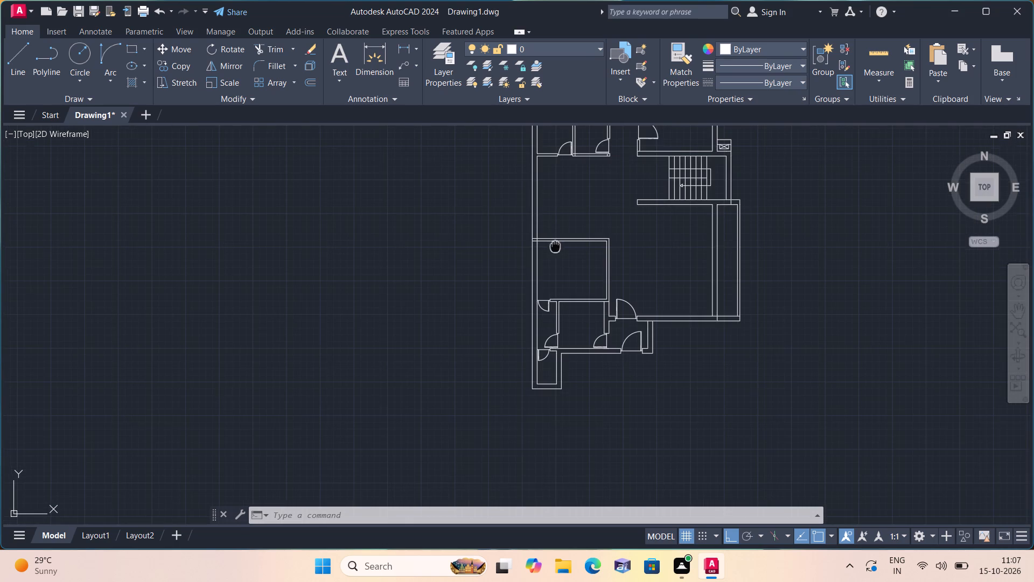
middle_drag(554, 254, 505, 330)
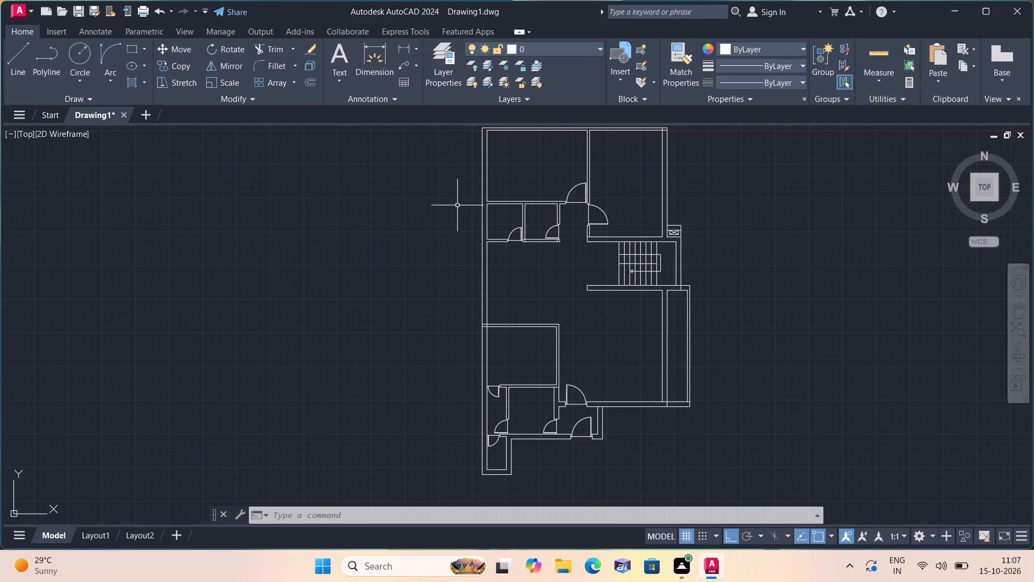
Add a horizontal linear dimension from the west end of the wall south of the stairs to the stair space's inner east face.
click(416, 47)
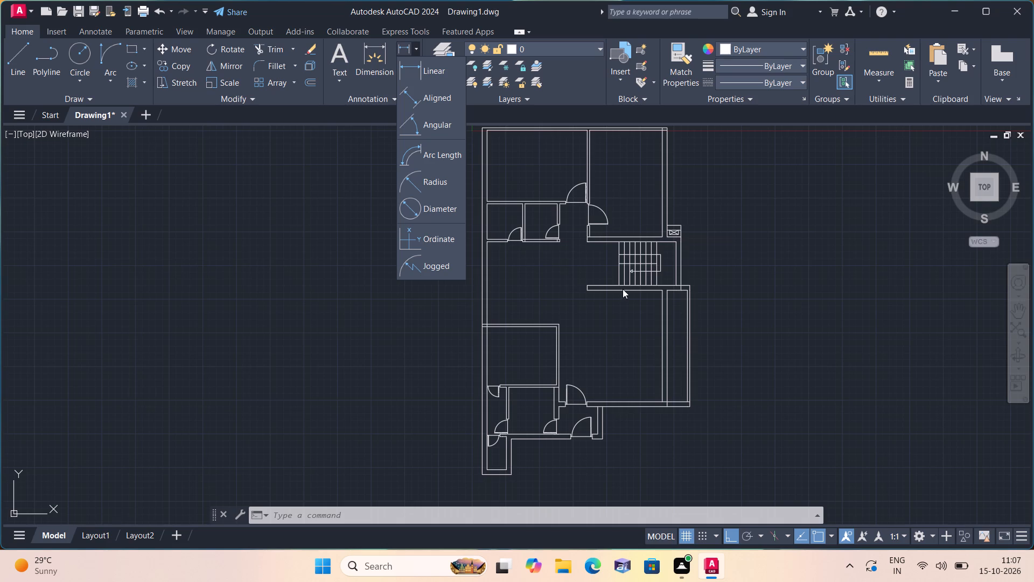
scroll(548, 314, up, 1)
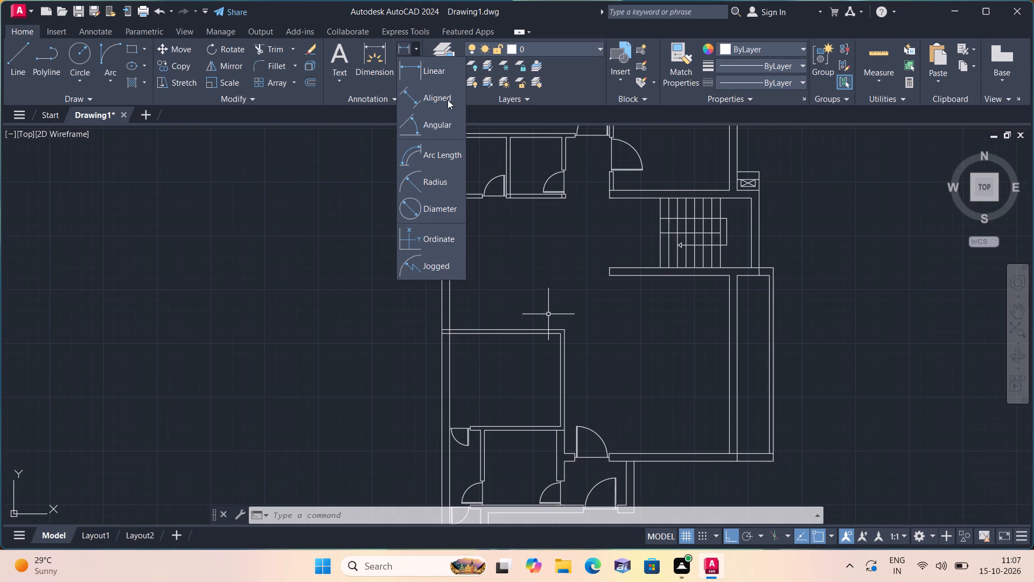
click(432, 69)
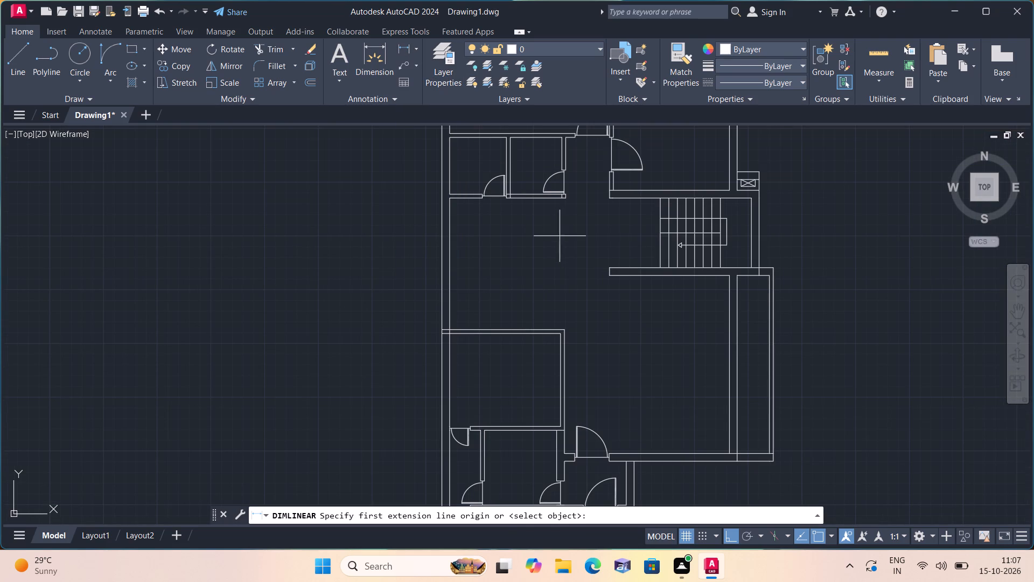
click(610, 268)
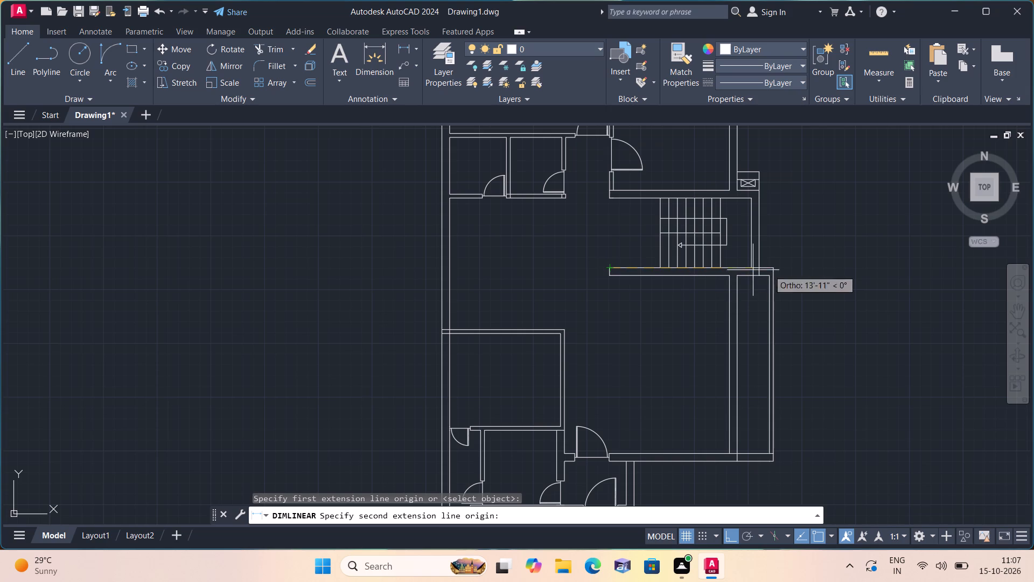
click(748, 265)
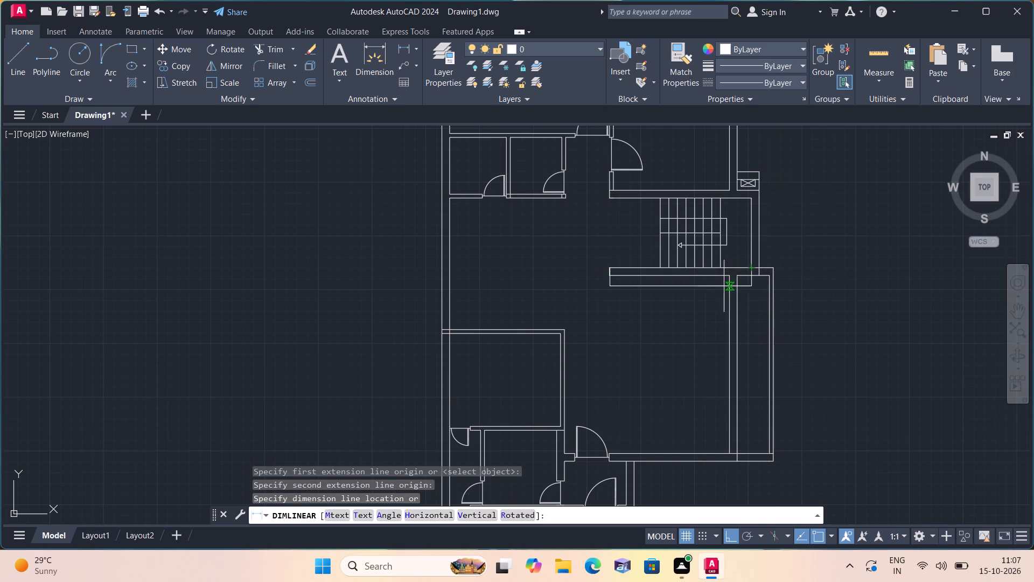
click(674, 308)
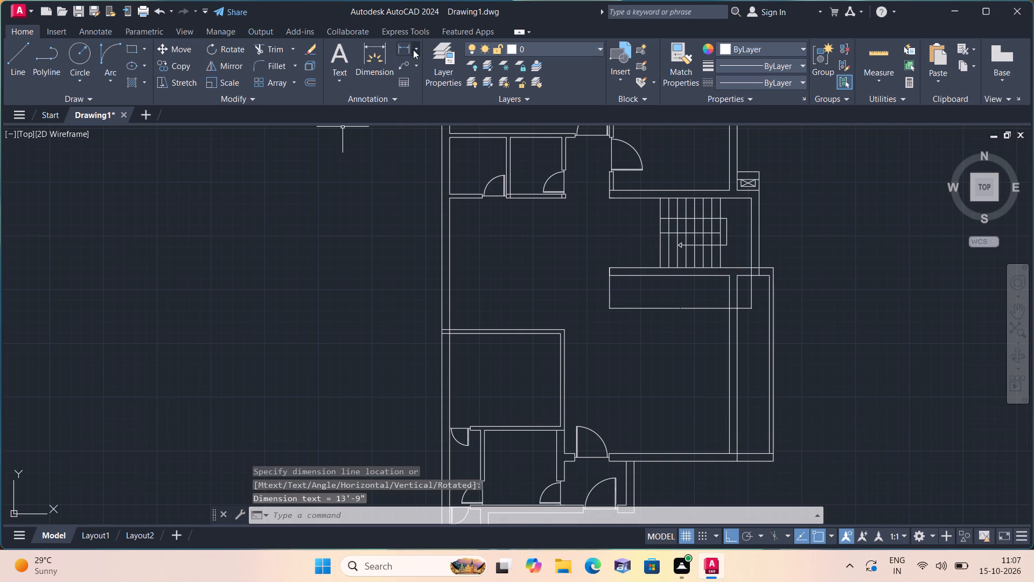
Add a horizontal linear dimension from the west end of the wall south of the stairs to the outer west wall's inner face.
click(413, 50)
click(435, 71)
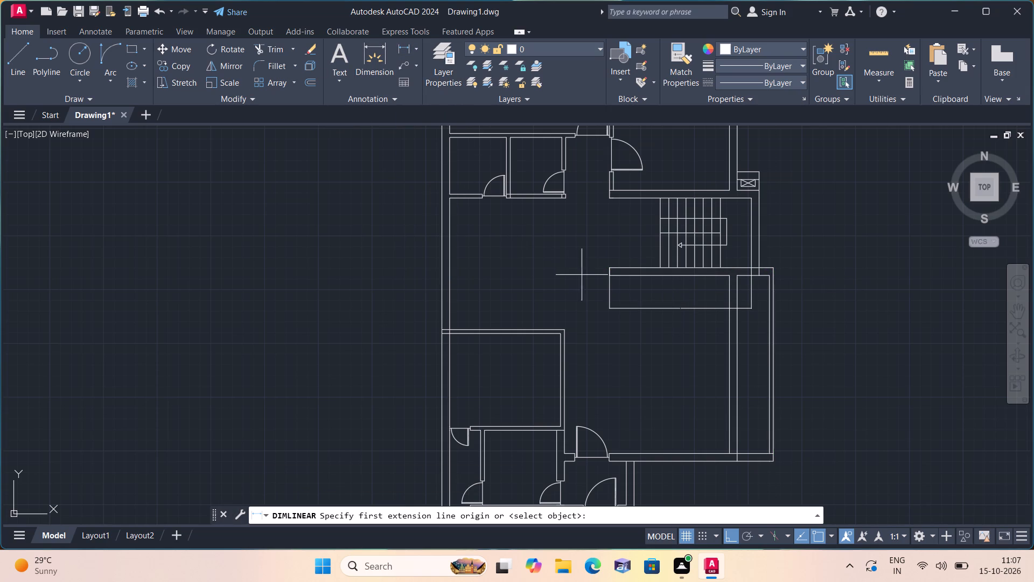
click(606, 276)
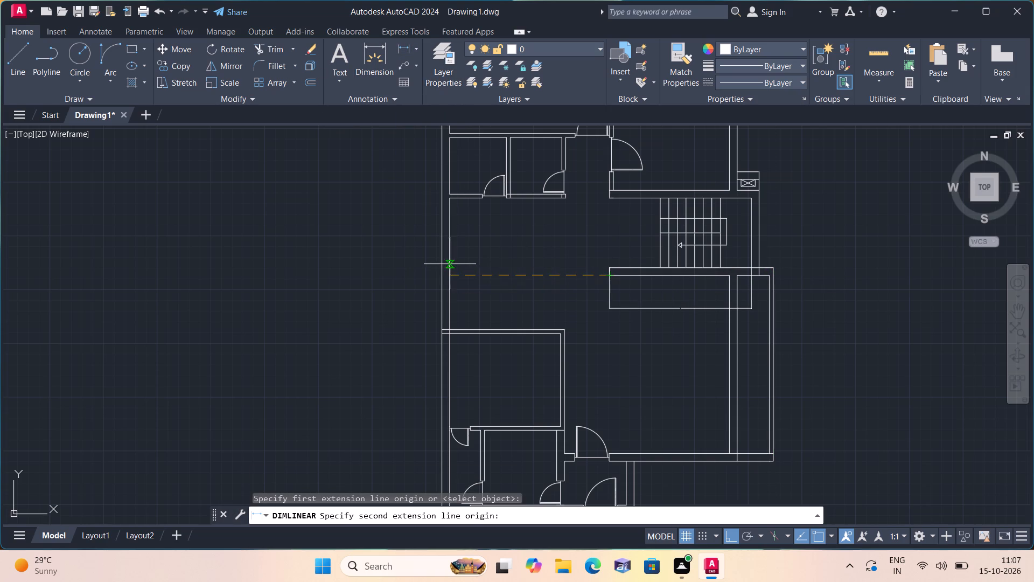
click(450, 272)
click(468, 278)
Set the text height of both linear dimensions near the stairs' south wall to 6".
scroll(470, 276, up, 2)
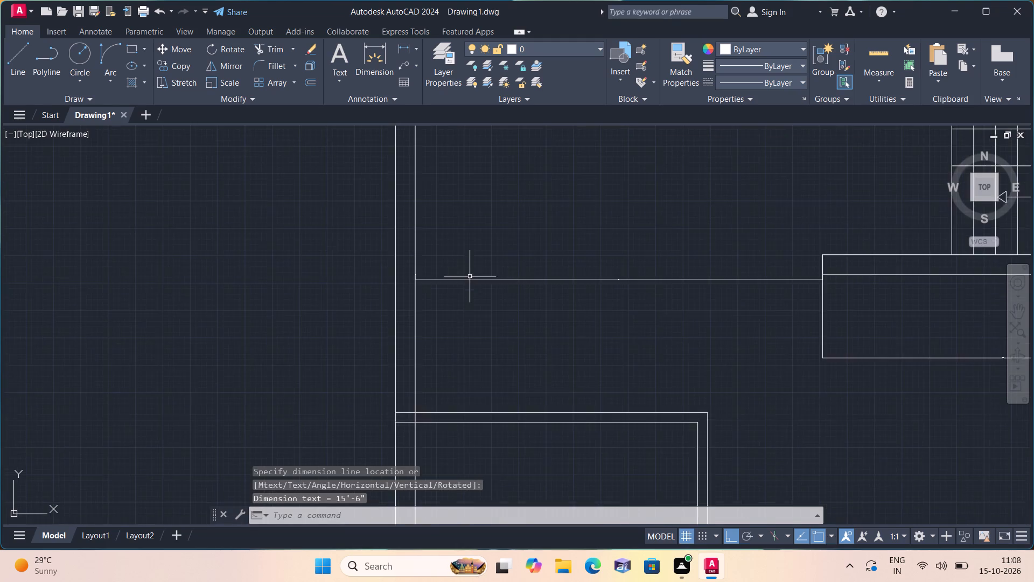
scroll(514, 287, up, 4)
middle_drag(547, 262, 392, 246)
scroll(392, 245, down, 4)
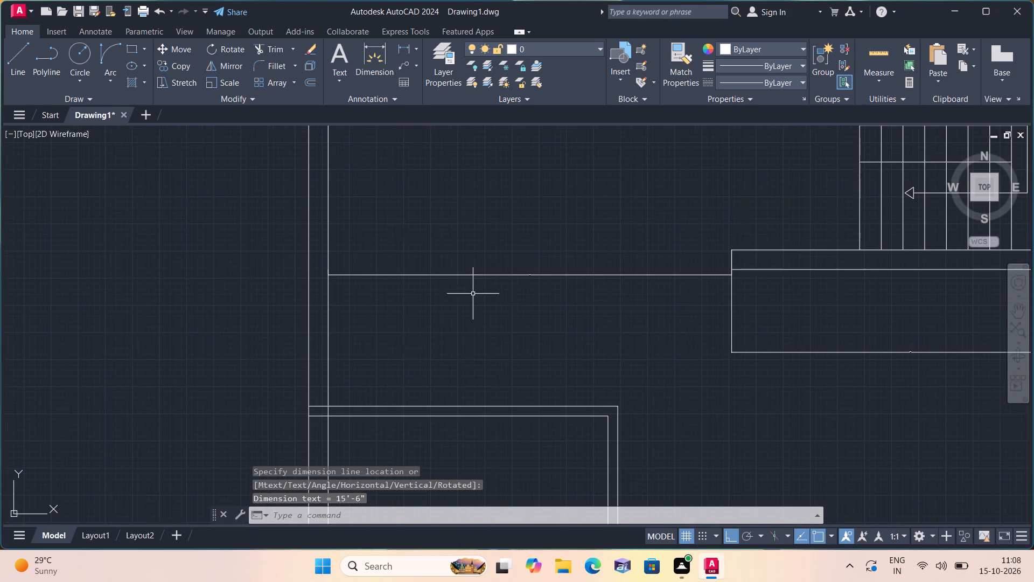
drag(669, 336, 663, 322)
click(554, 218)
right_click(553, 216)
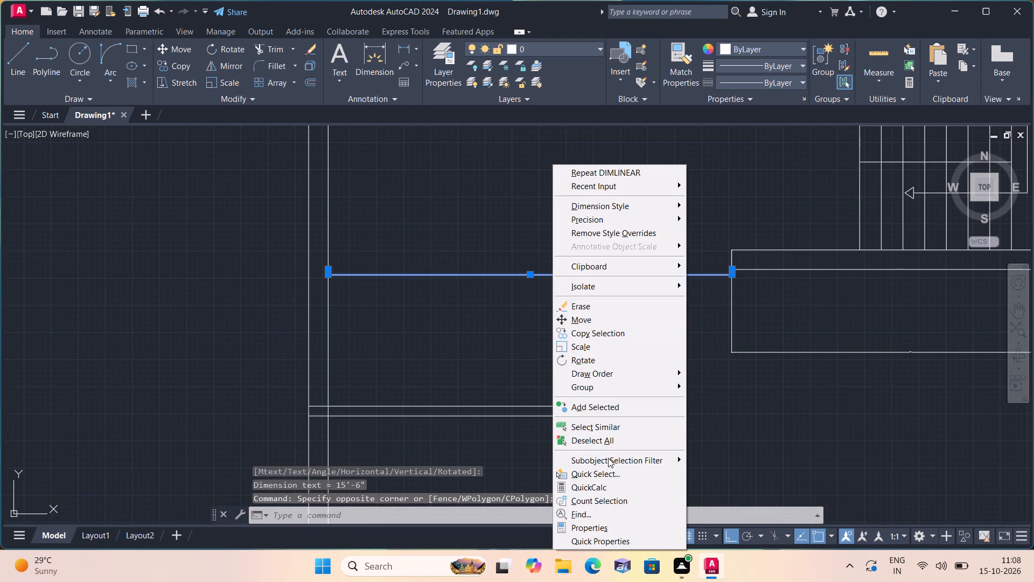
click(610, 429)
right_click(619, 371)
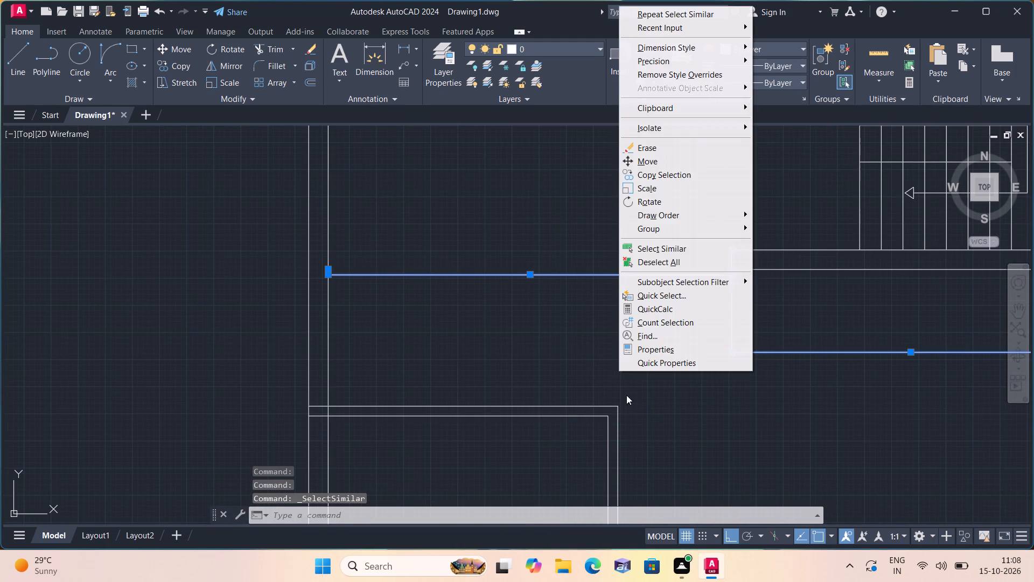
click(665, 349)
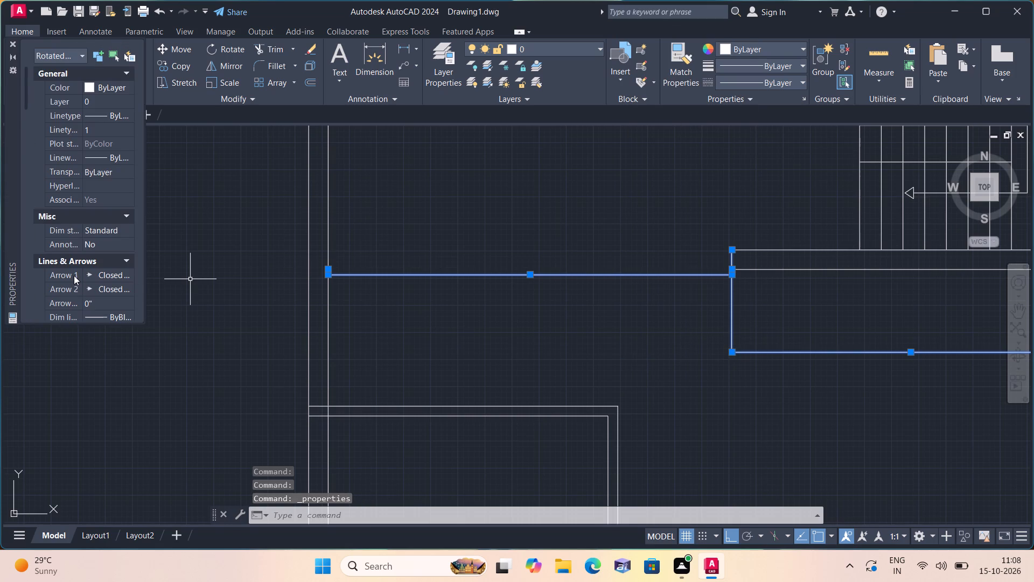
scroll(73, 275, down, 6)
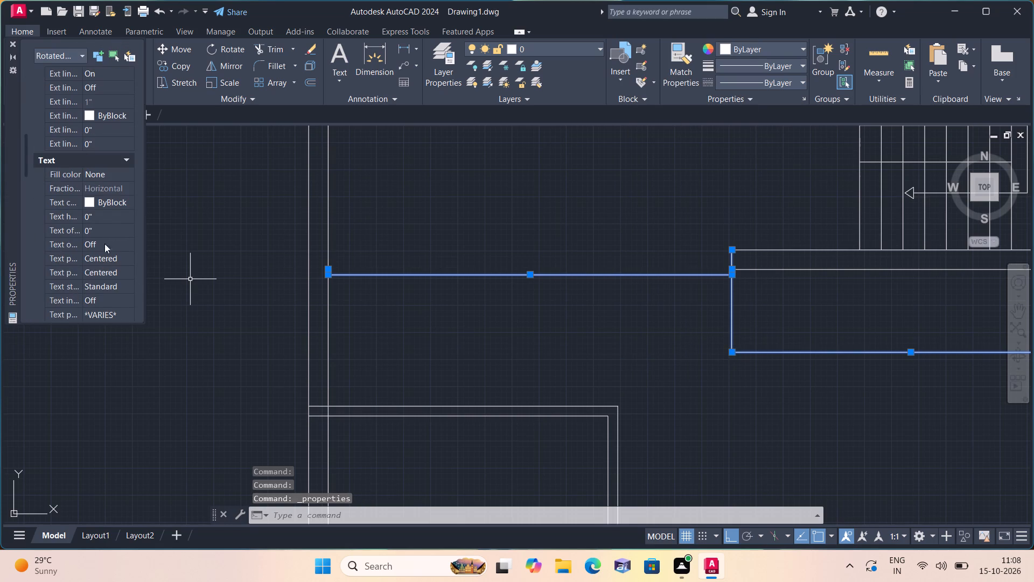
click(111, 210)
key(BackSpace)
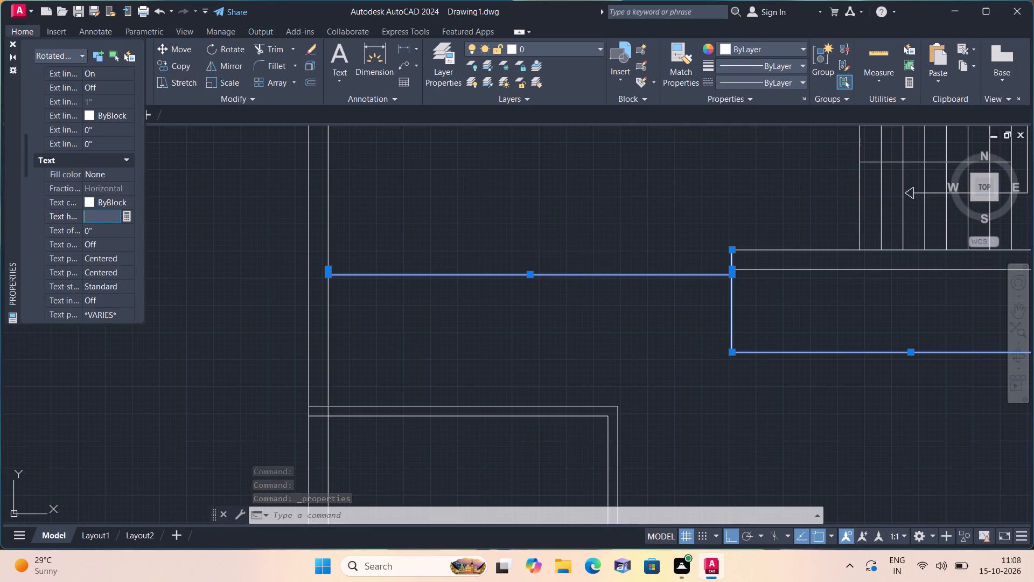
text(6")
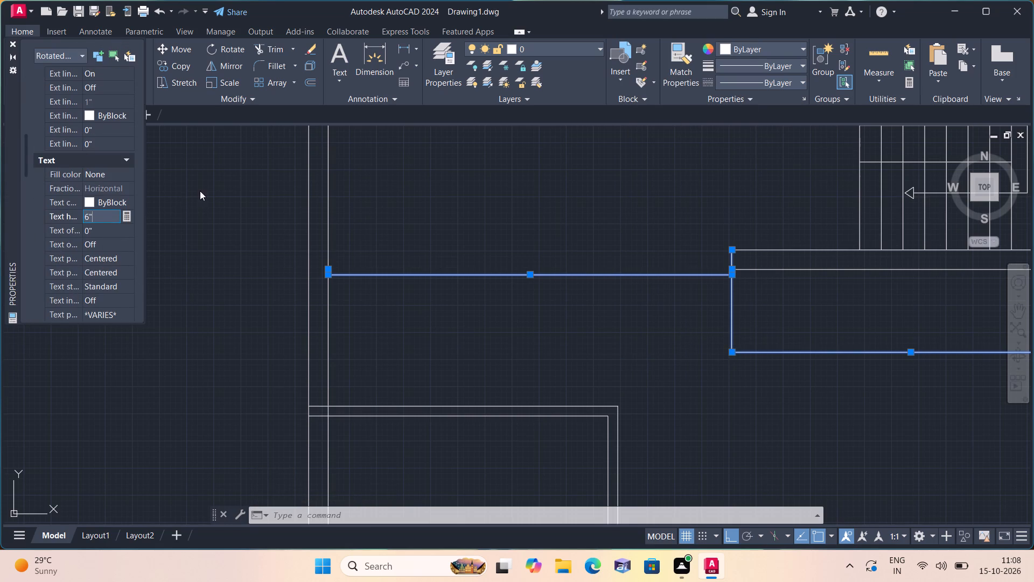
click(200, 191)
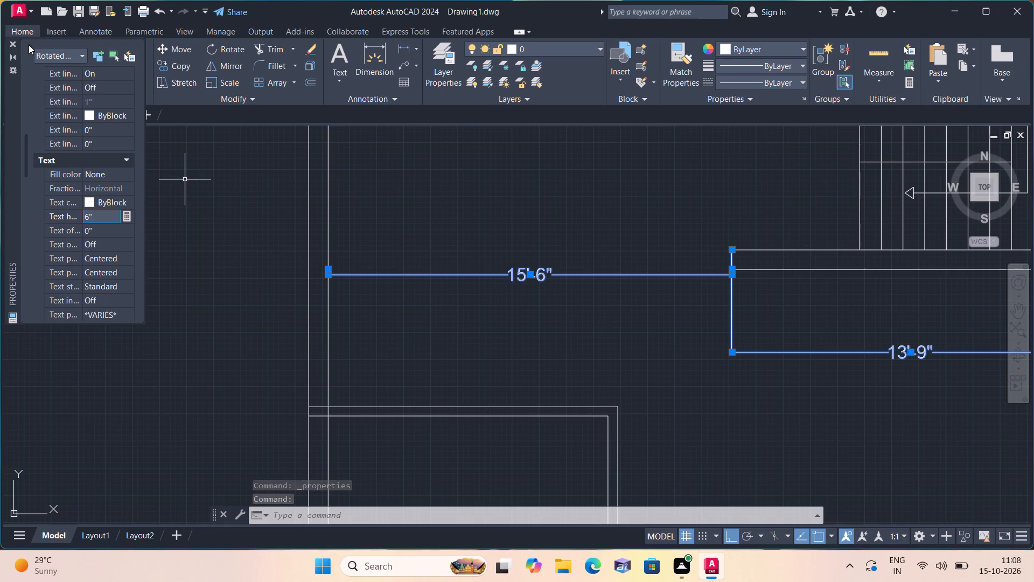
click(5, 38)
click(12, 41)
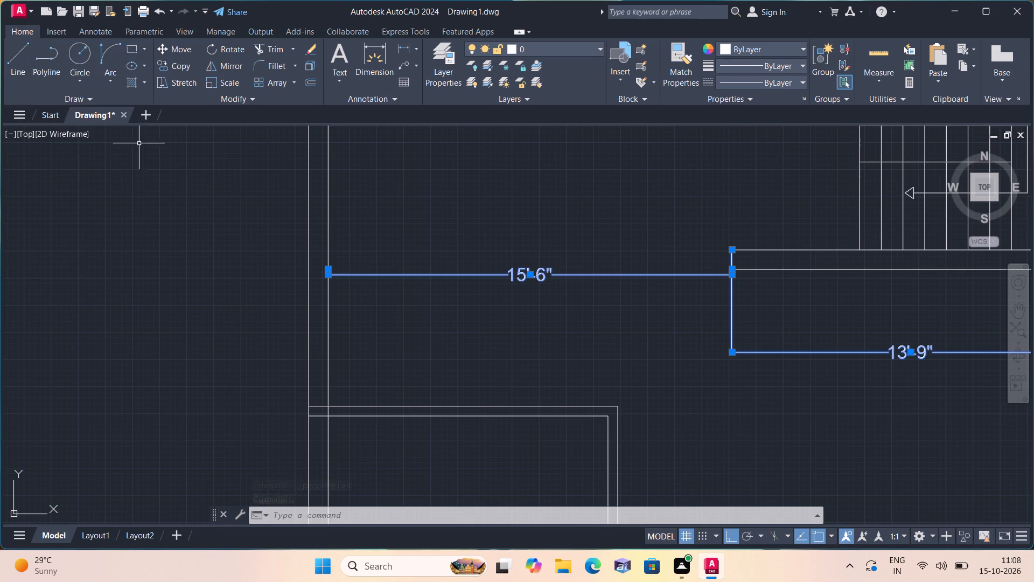
Erase both linear dimensions near the wall south of the stairs.
key(Delete)
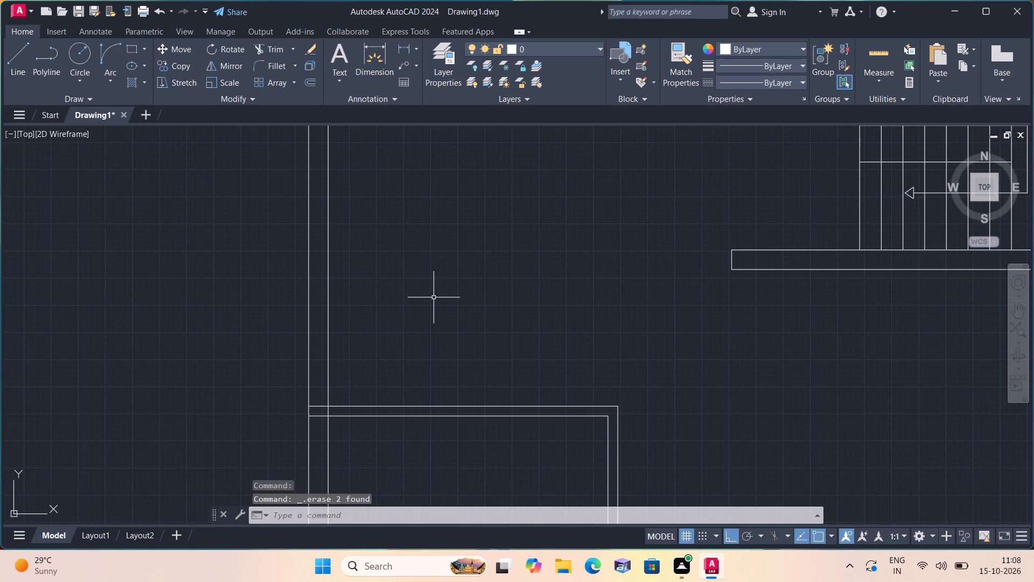
Draw a line 12'6" west from the stair wall's southwest corner, continuing north to the south face of the small rooms' wall.
scroll(459, 279, down, 1)
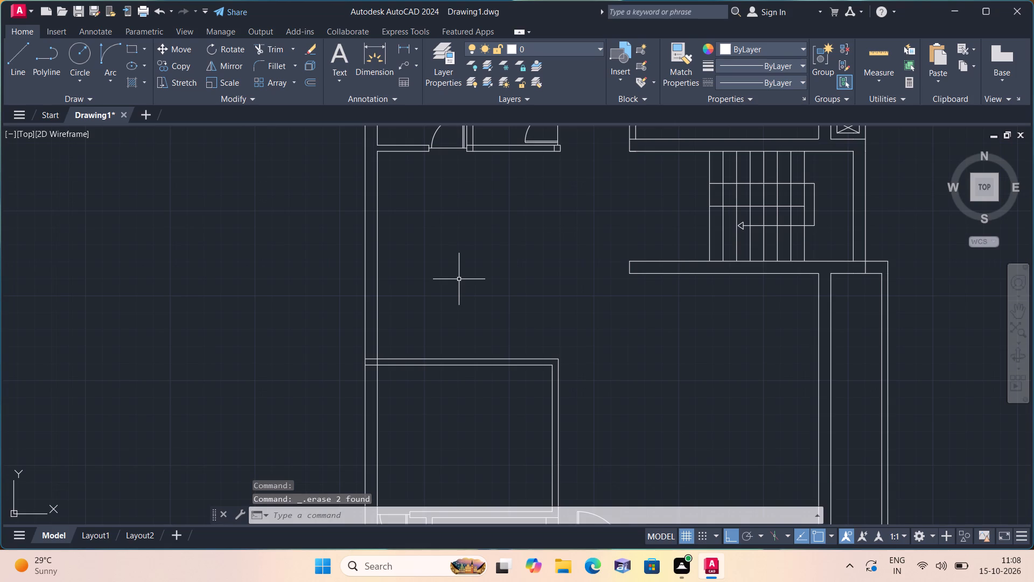
key(l)
key(space)
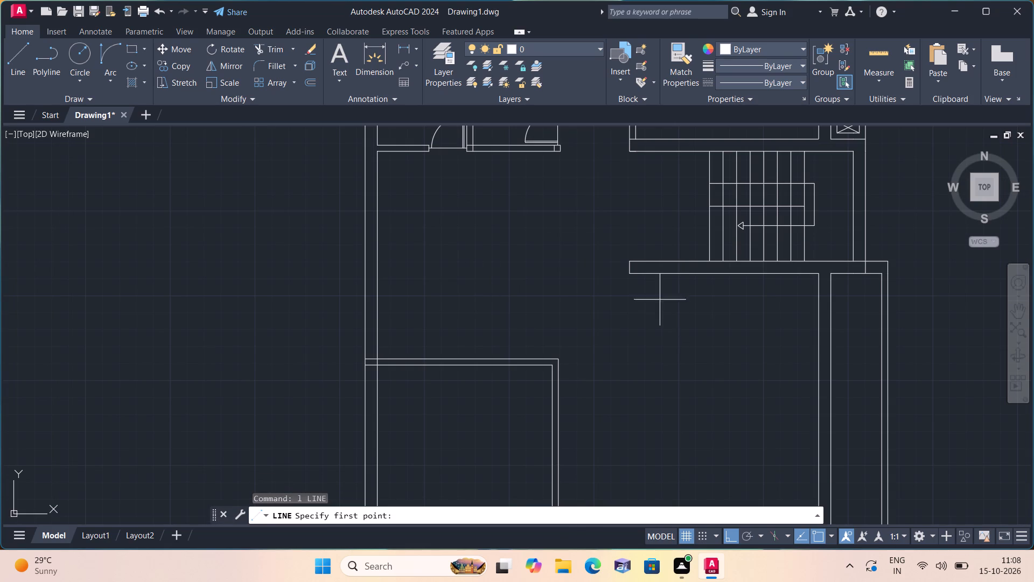
click(629, 276)
text(12'6")
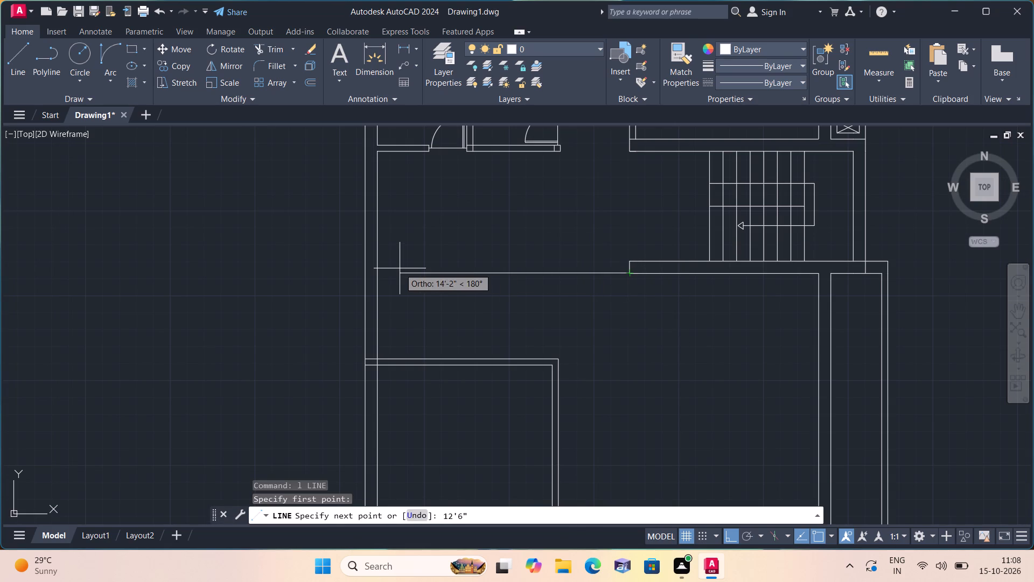
key(space)
scroll(423, 168, up, 2)
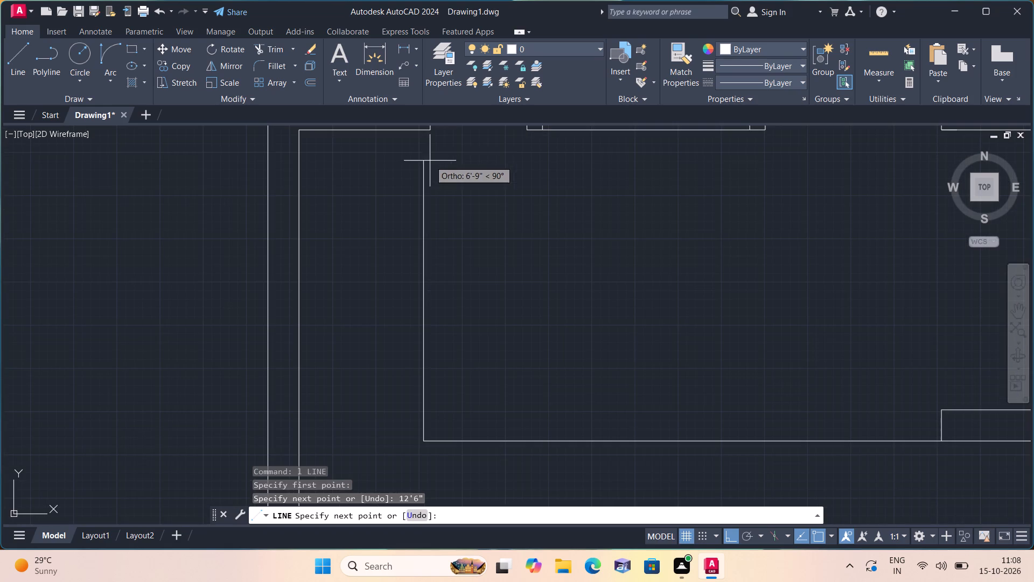
middle_drag(433, 149, 464, 228)
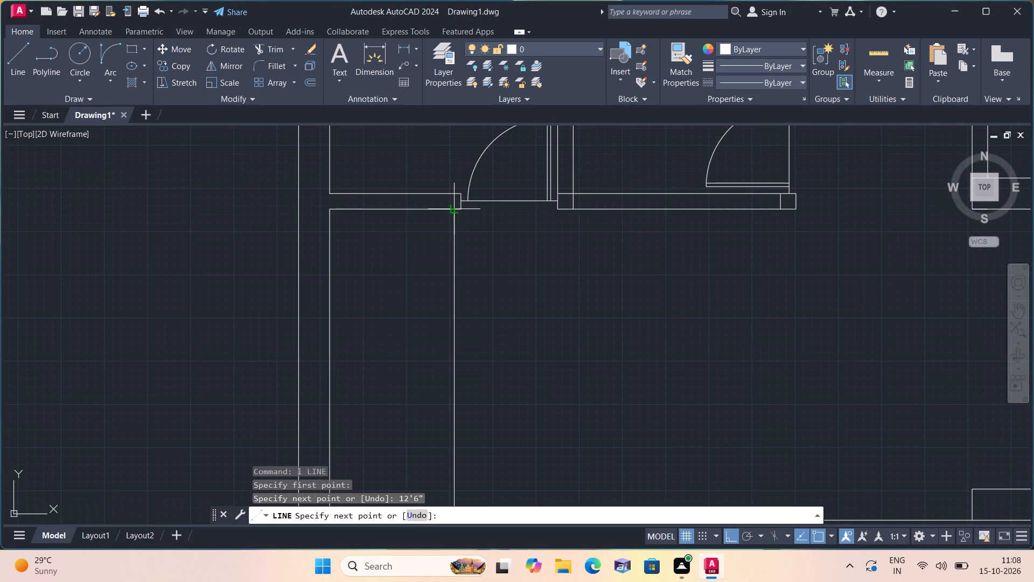
click(452, 210)
key(space)
Draw a vertical line from the new corner south to the outer north face of the southwest room's wall.
scroll(488, 251, down, 1)
middle_drag(559, 341, 562, 210)
key(space)
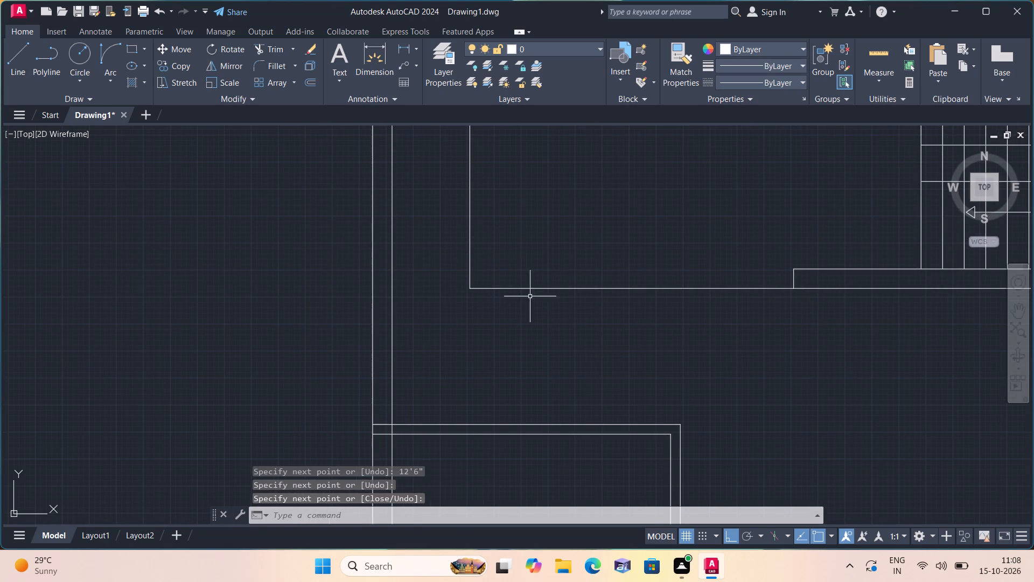
click(468, 290)
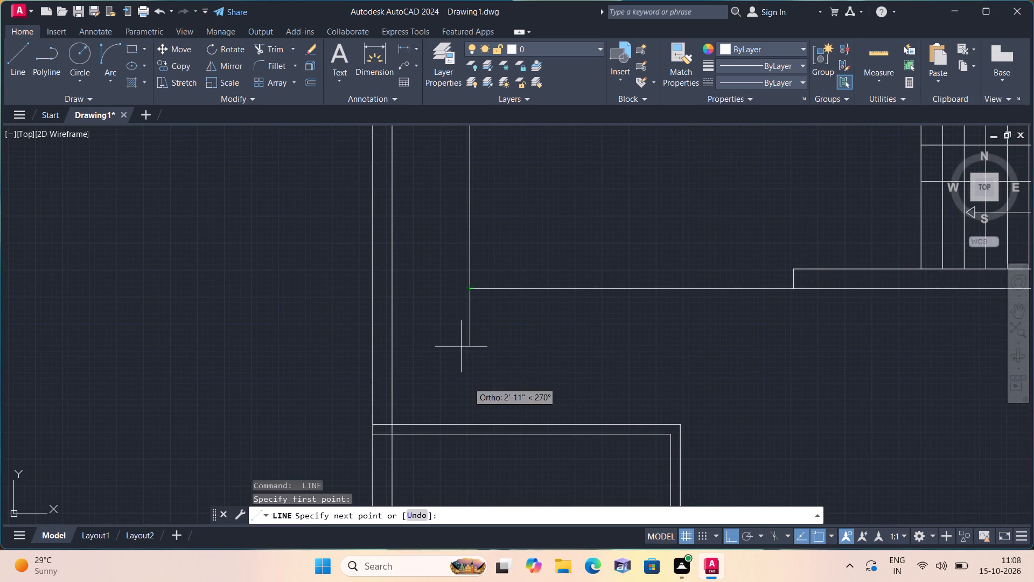
click(467, 425)
key(space)
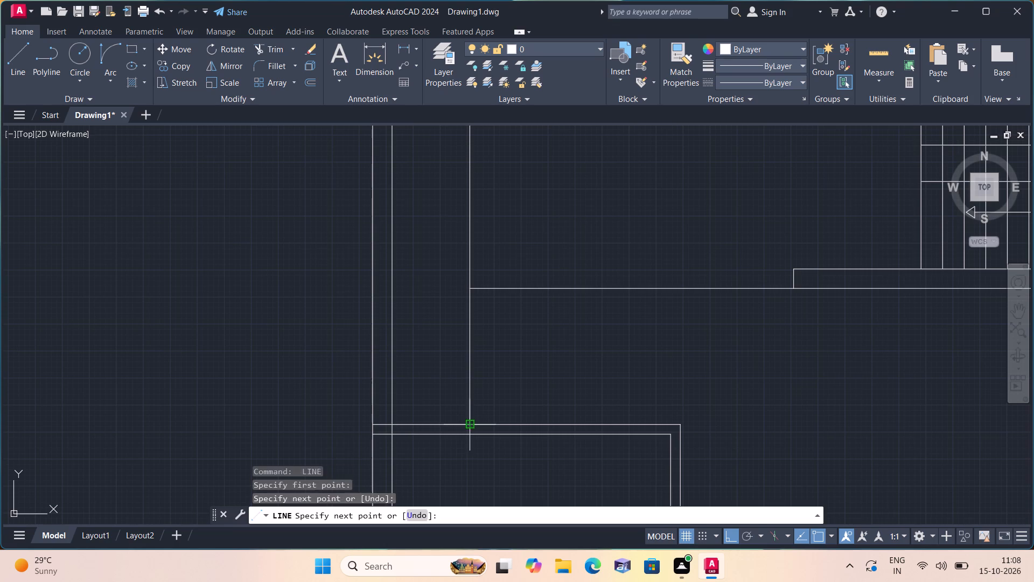
Erase the horizontal 12'6" construction line running west from the stair wall.
drag(536, 407, 532, 389)
click(509, 196)
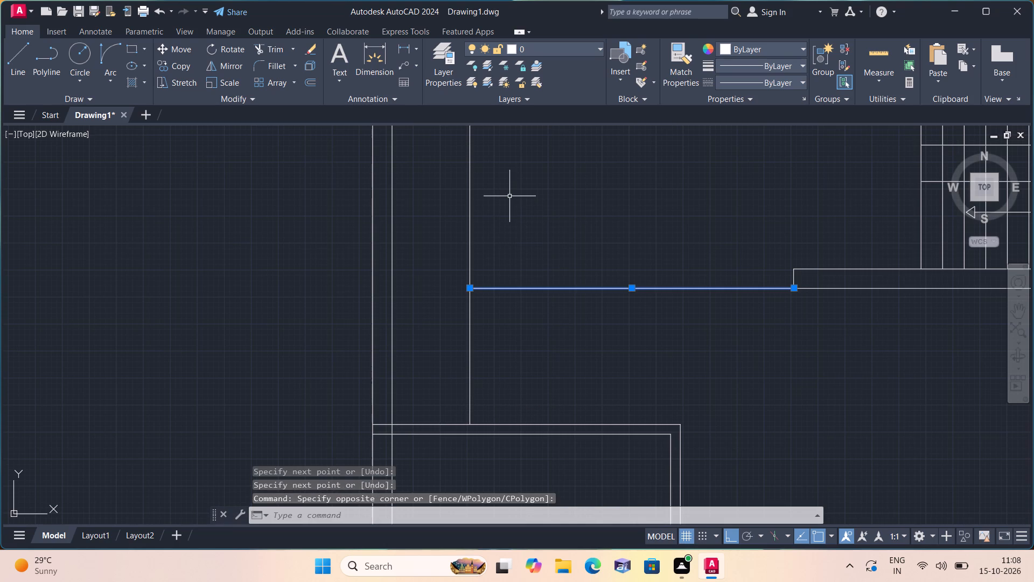
key(Delete)
Trim the outer west wall's inner face line between the small northern rooms and the southwest room.
scroll(509, 196, down, 2)
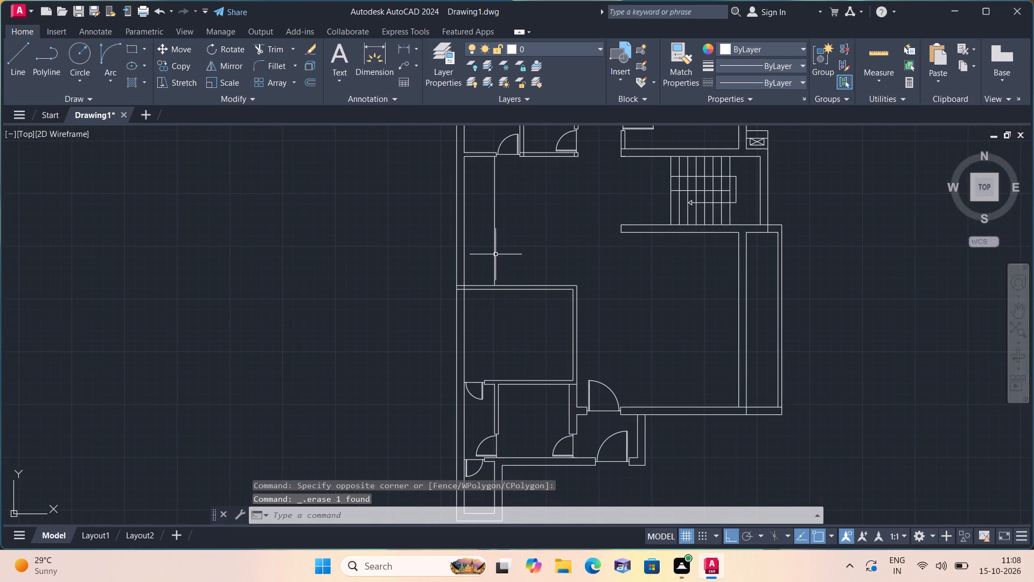
scroll(487, 264, down, 1)
scroll(417, 255, down, 1)
scroll(411, 248, up, 2)
middle_drag(411, 248, 413, 248)
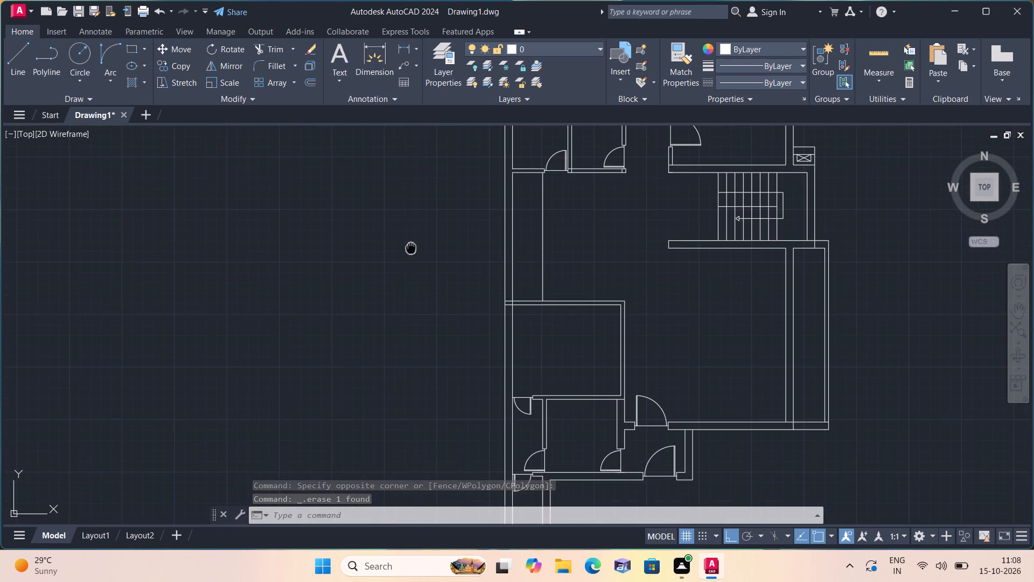
middle_drag(413, 248, 504, 274)
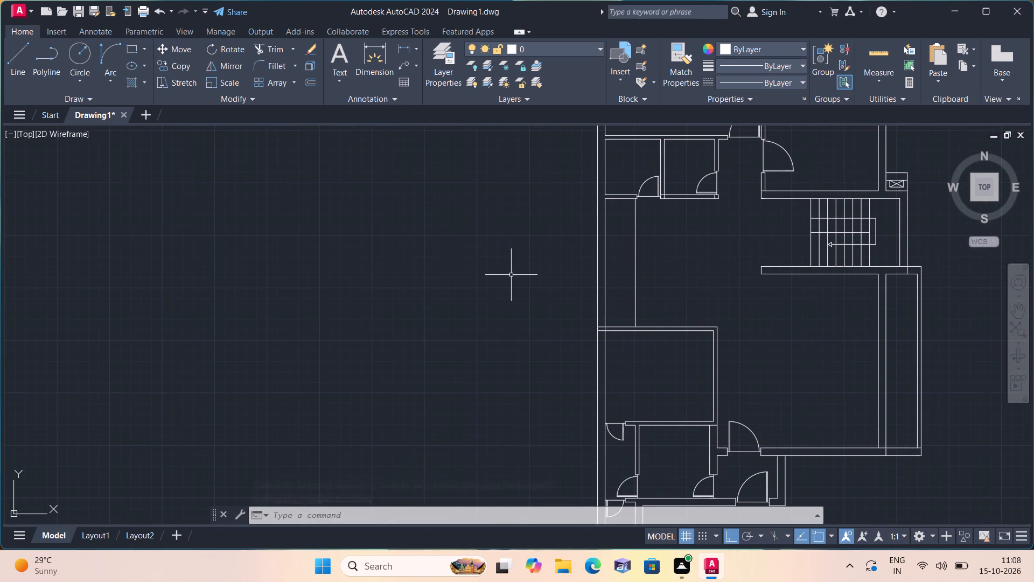
text(trim)
key(space)
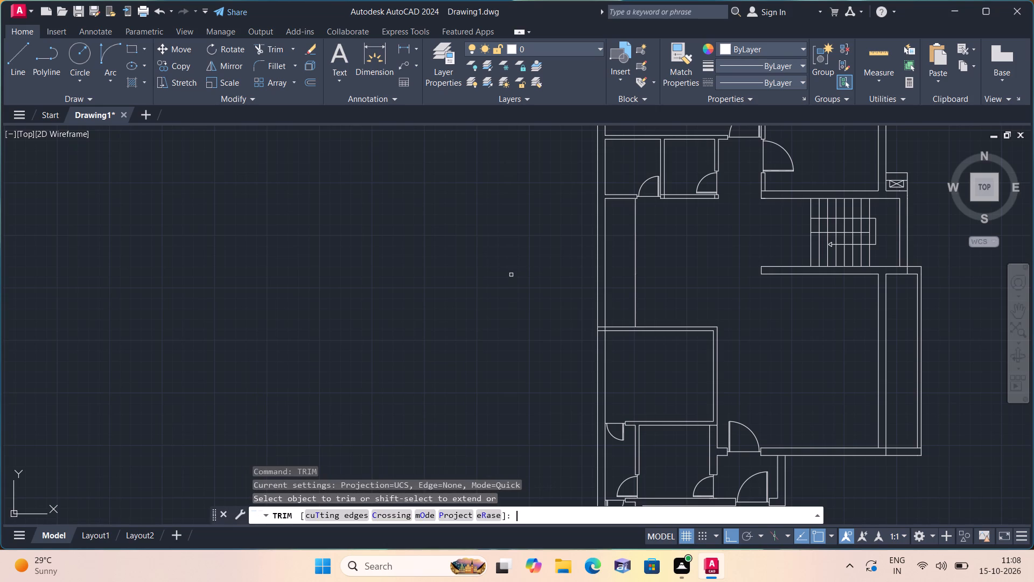
scroll(511, 275, down, 1)
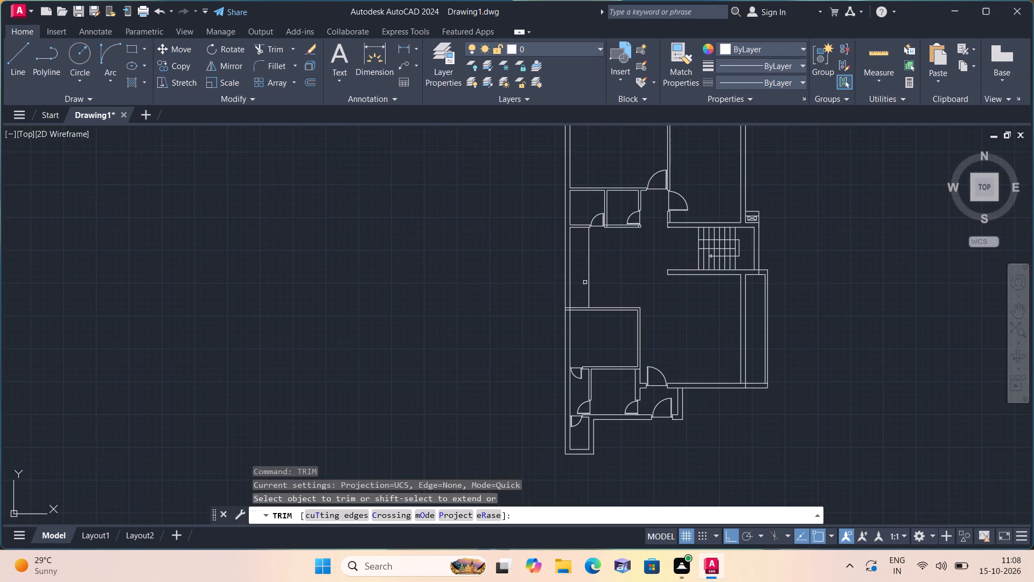
click(568, 282)
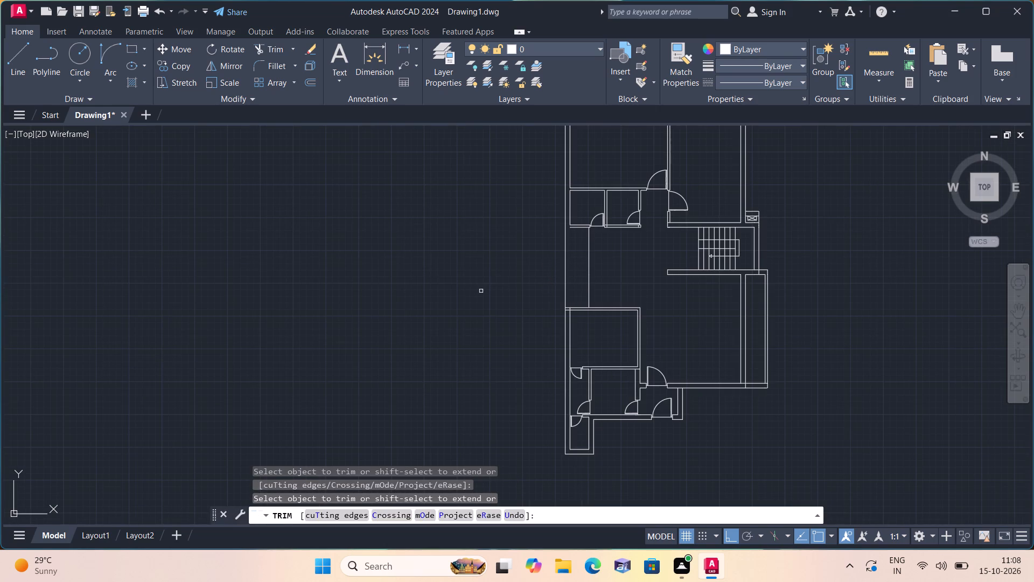
key(space)
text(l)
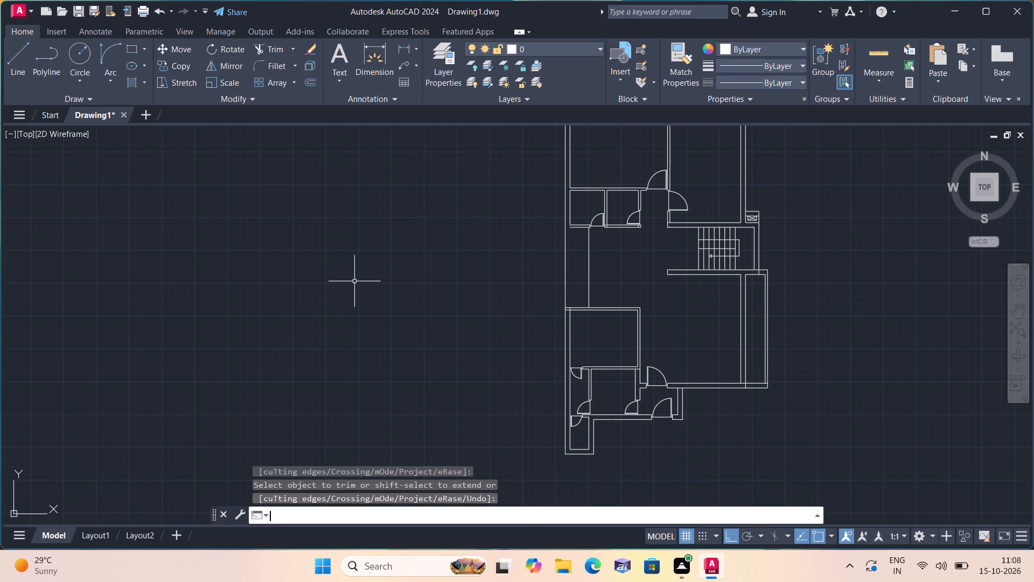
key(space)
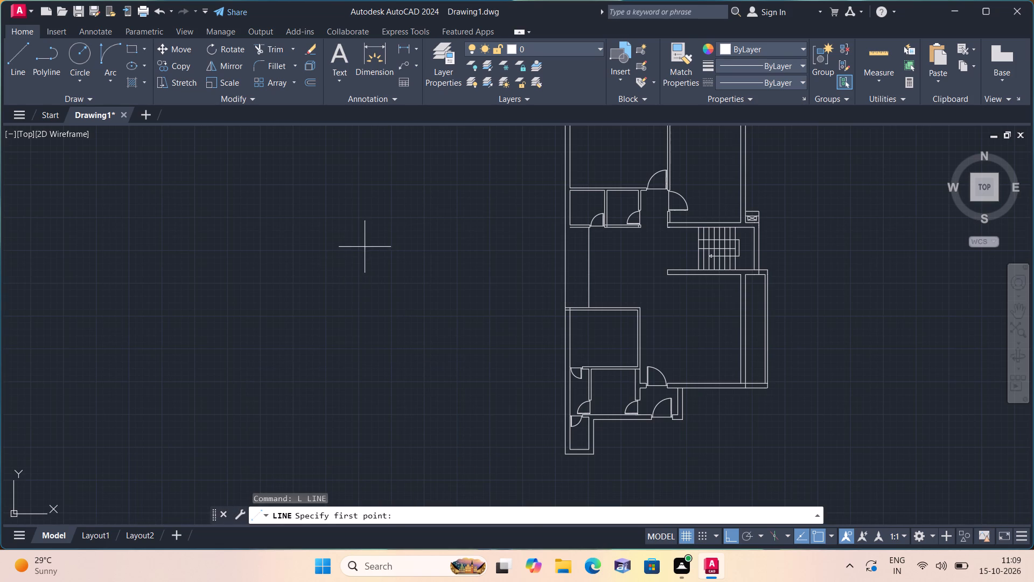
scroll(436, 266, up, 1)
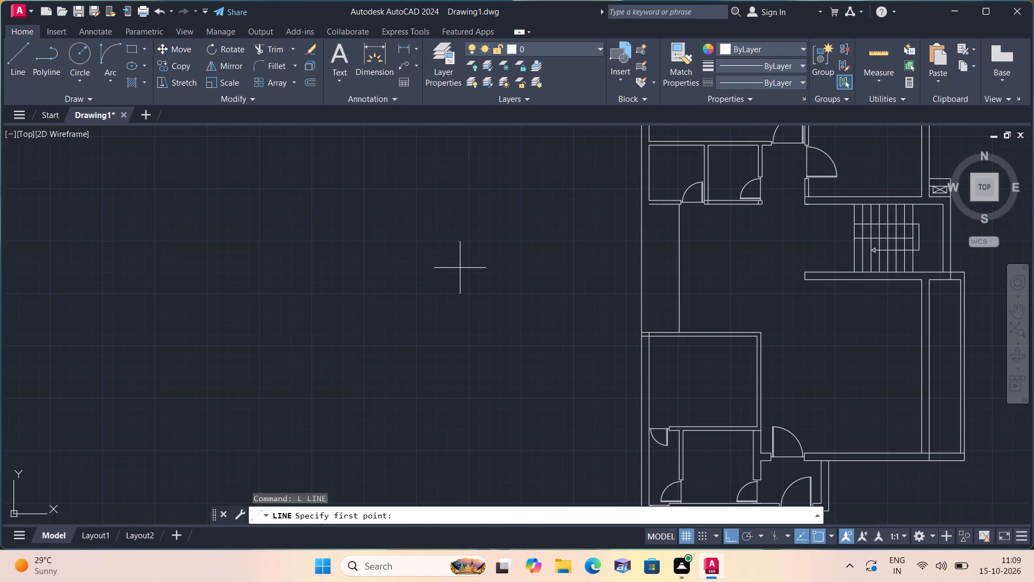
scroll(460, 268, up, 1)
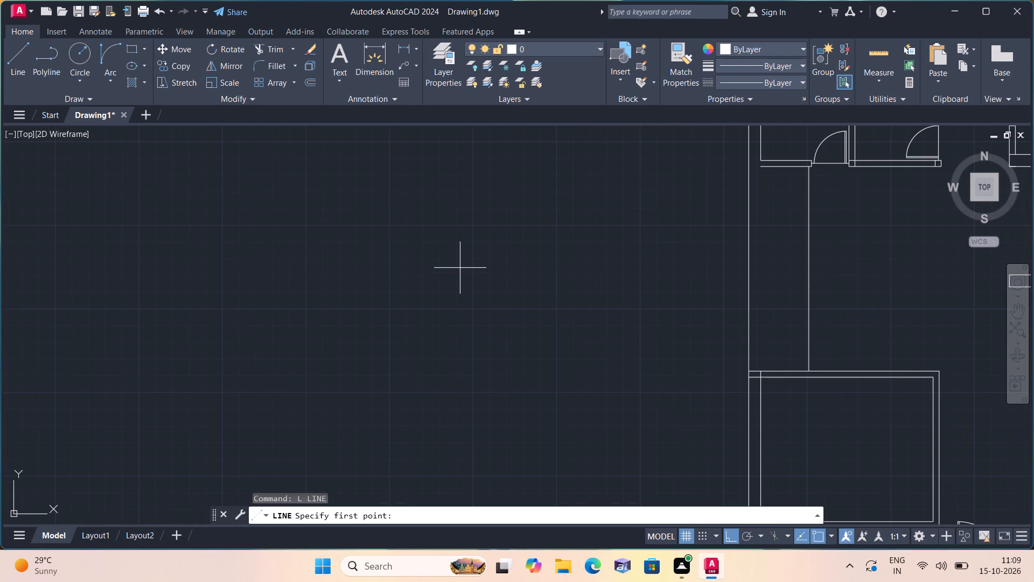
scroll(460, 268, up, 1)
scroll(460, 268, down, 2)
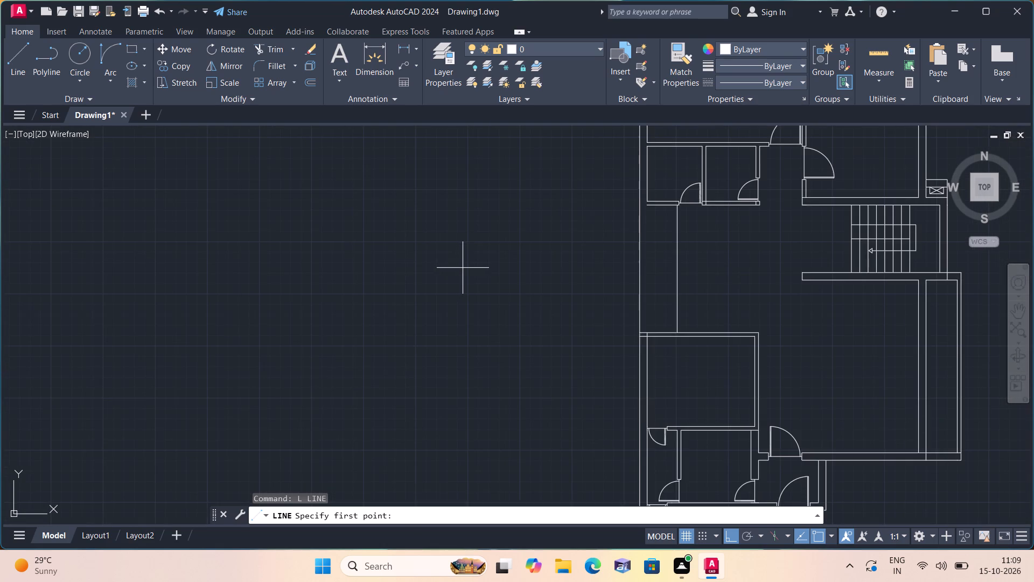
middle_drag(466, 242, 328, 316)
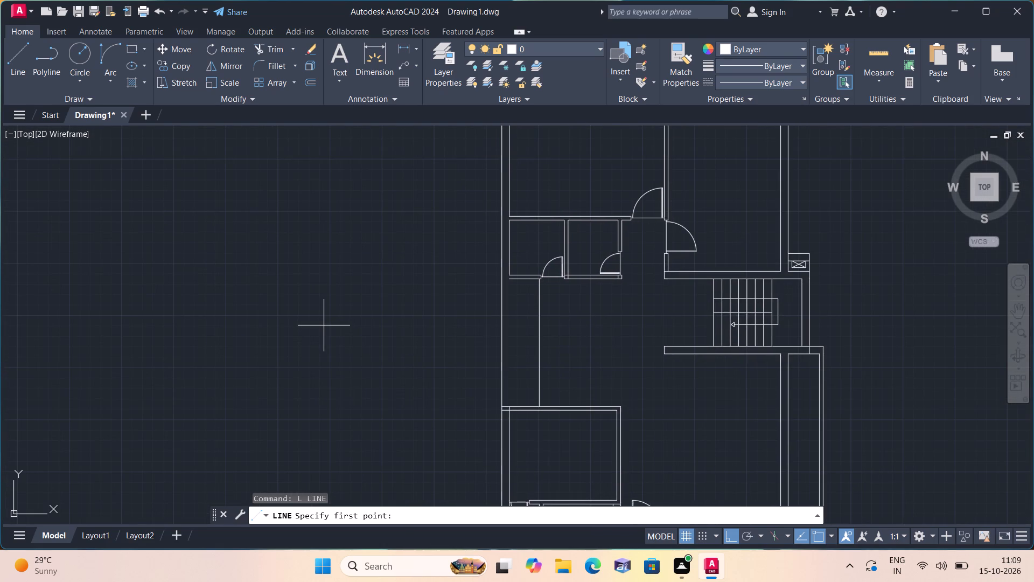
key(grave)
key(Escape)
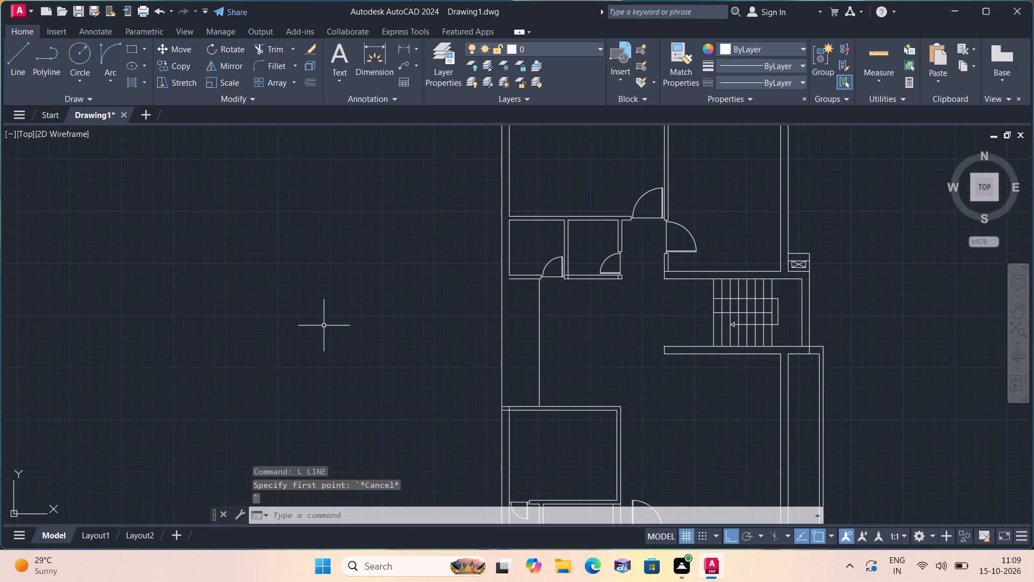
Offset the inner south wall line of the small northwest room 9" to the south.
text(off)
key(space)
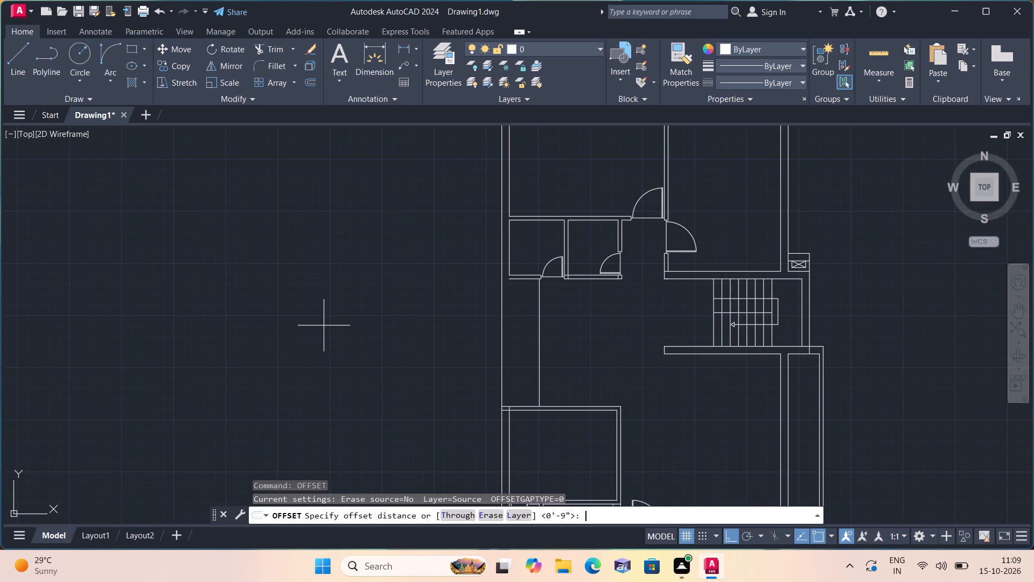
text(9")
key(space)
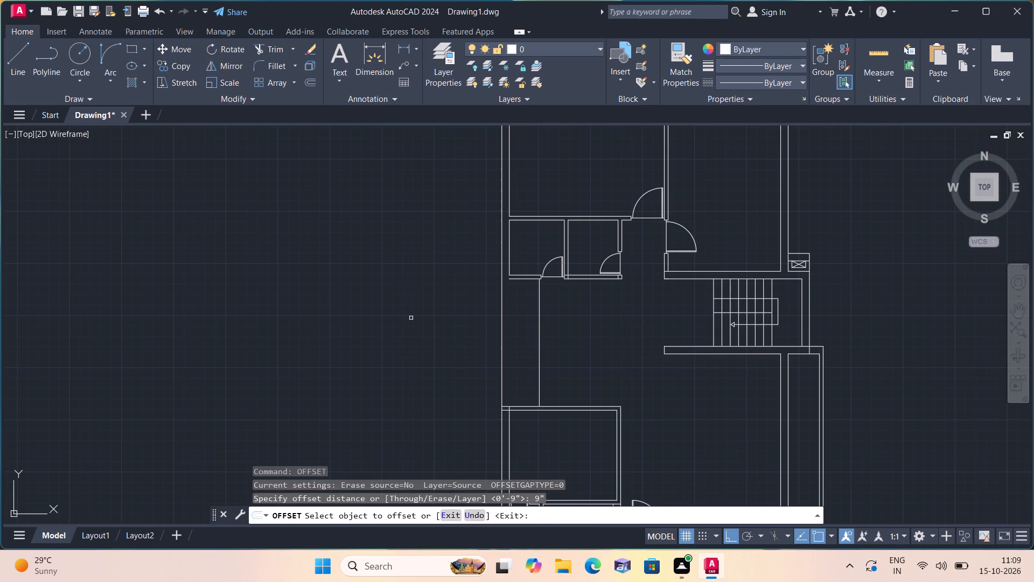
click(521, 274)
click(508, 306)
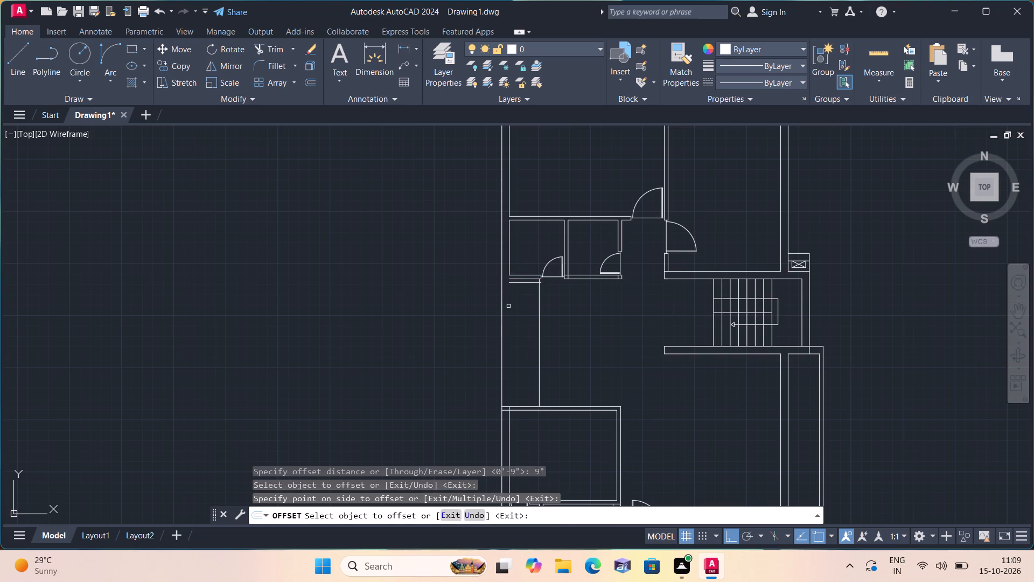
key(space)
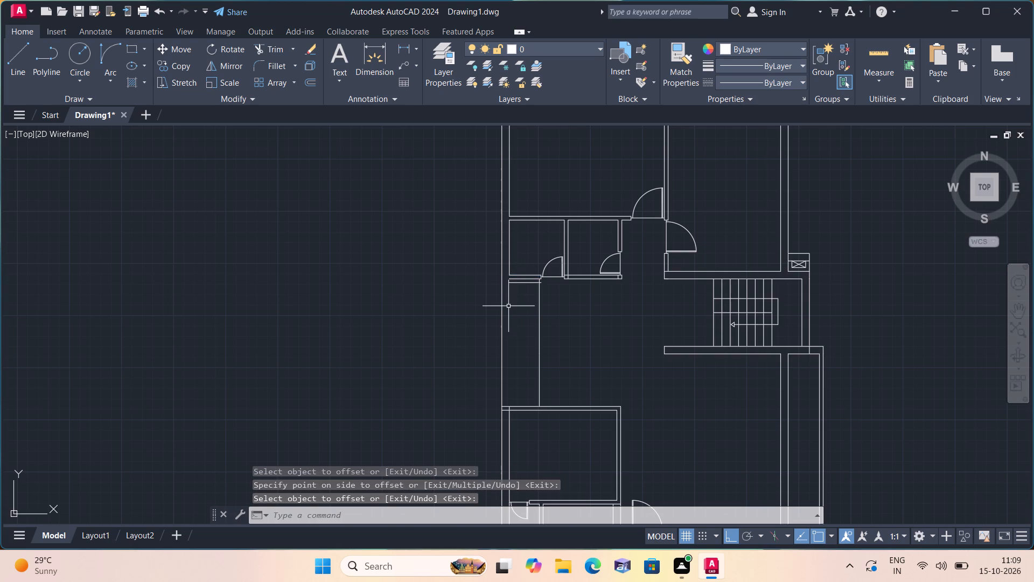
Extend the new offset line west to the outer west wall's outer face.
text(exte)
key(space)
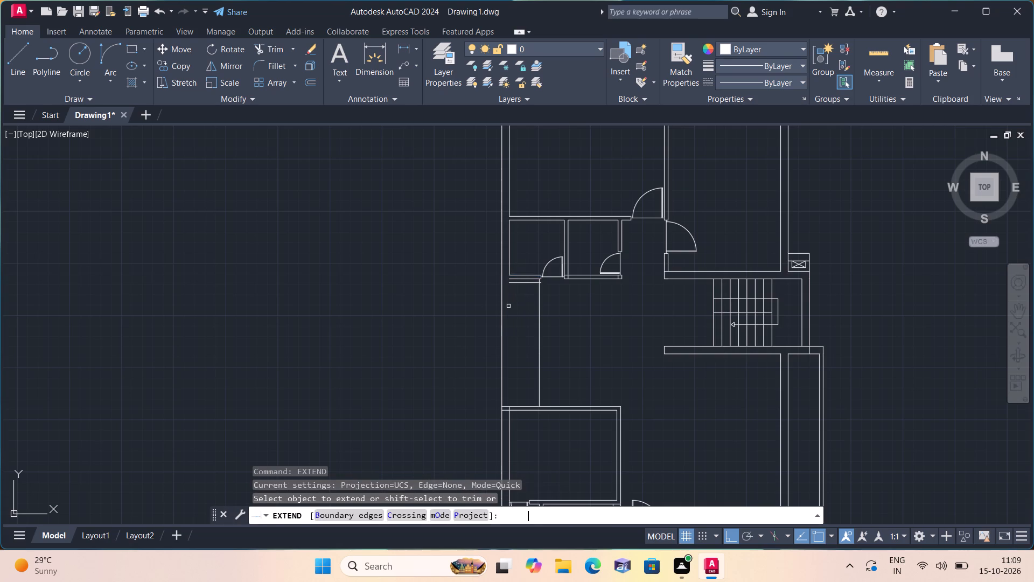
scroll(562, 259, up, 1)
scroll(493, 304, up, 2)
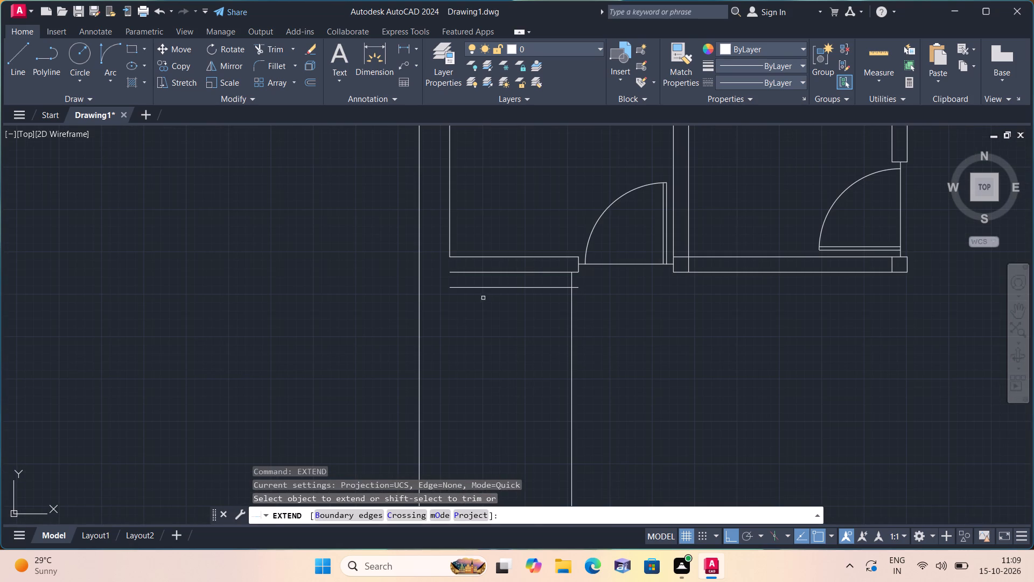
click(450, 287)
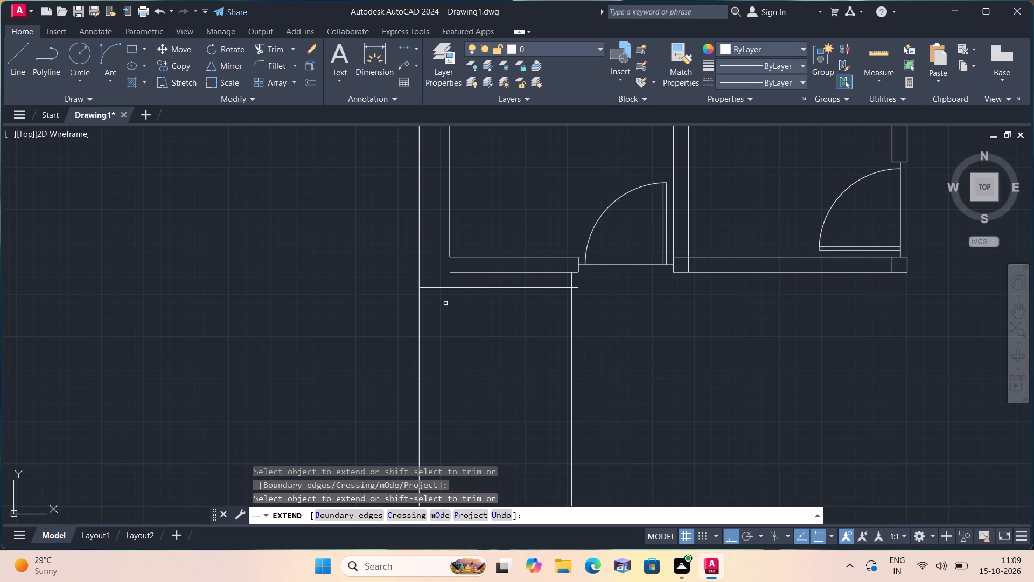
key(space)
Trim the offset line's overhang east of the recess wall line and remove the room's old south wall face.
text(trim)
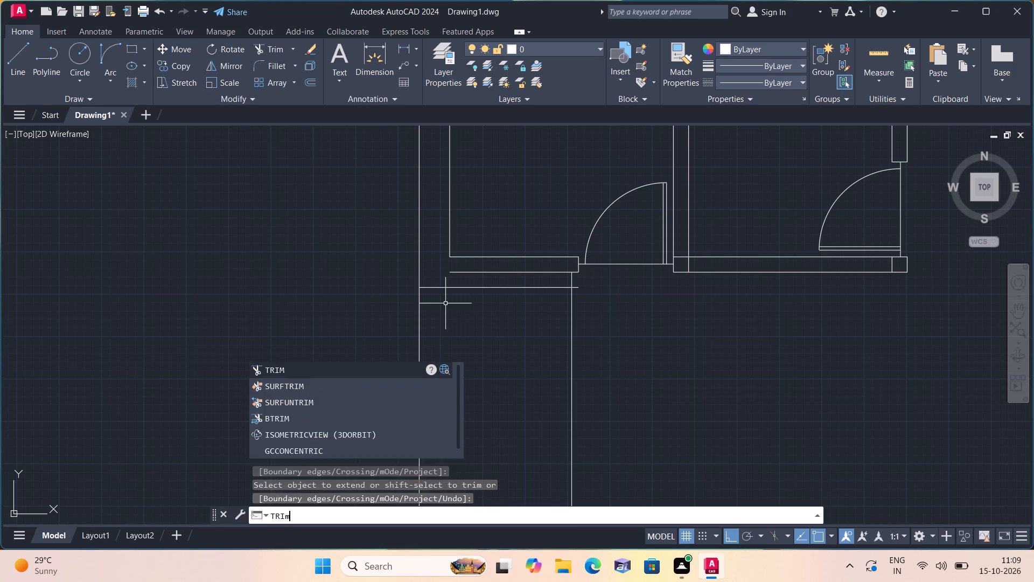
key(space)
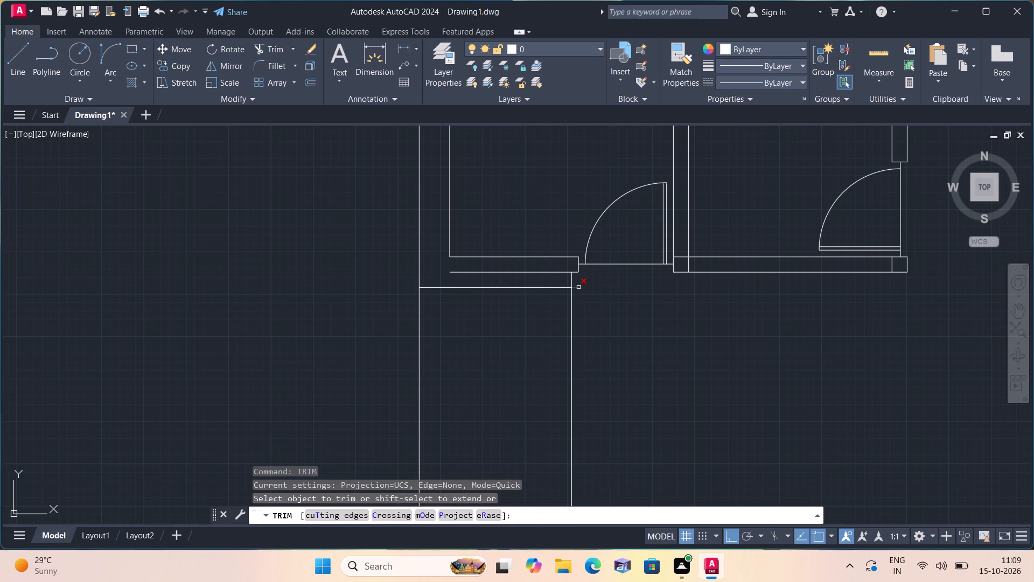
click(578, 287)
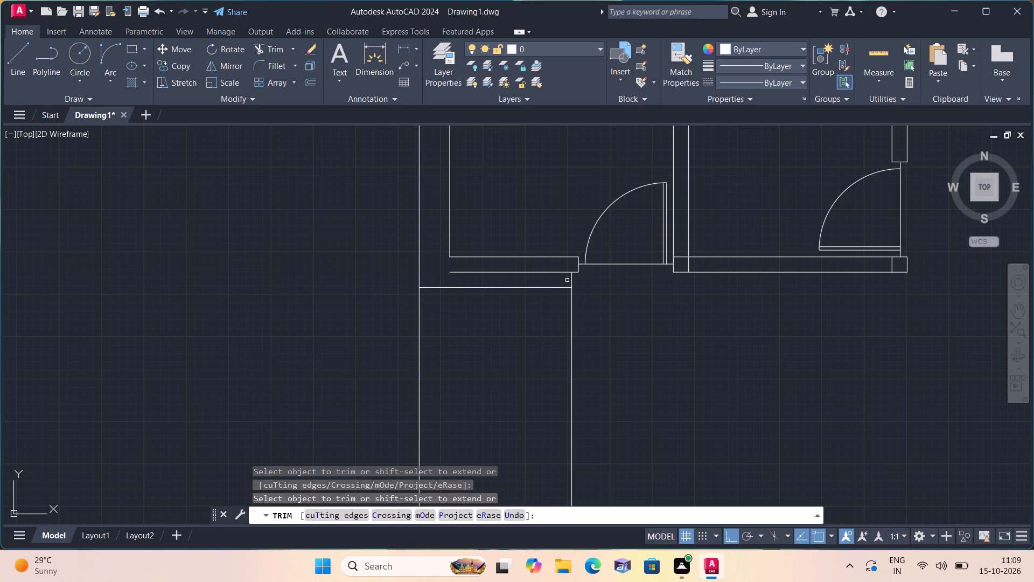
click(564, 273)
scroll(471, 292, down, 1)
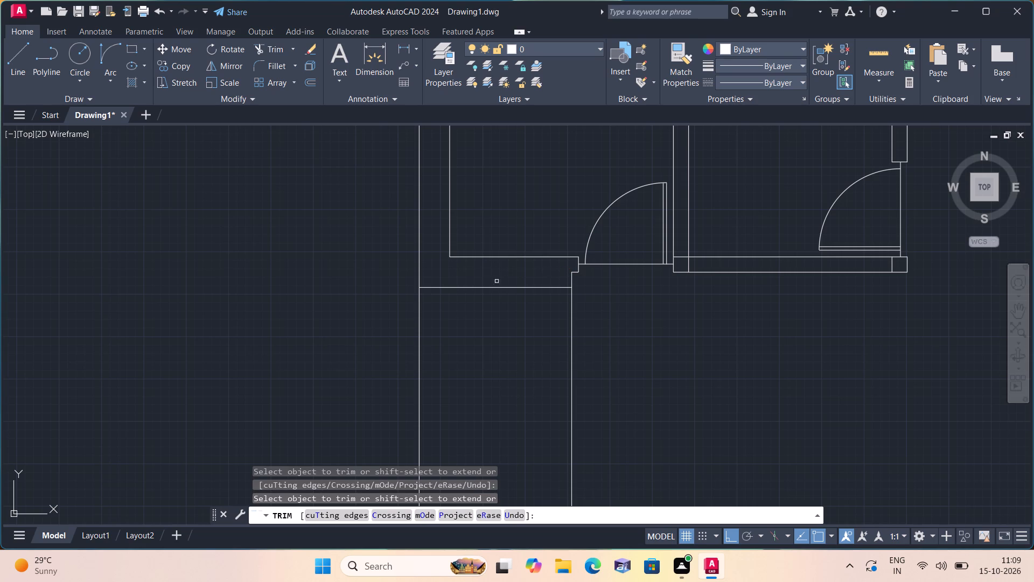
middle_drag(277, 364, 388, 343)
scroll(390, 342, down, 2)
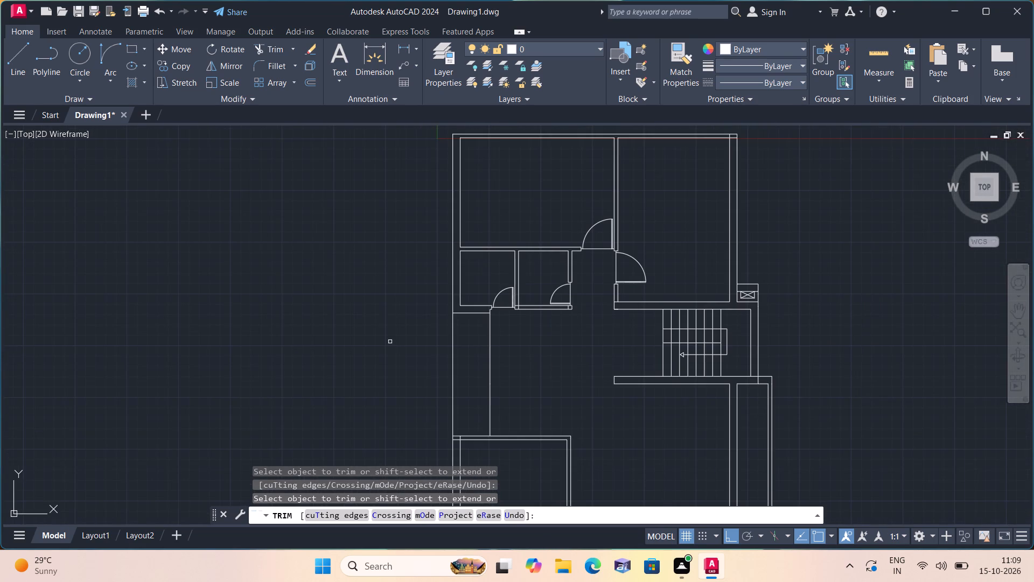
key(space)
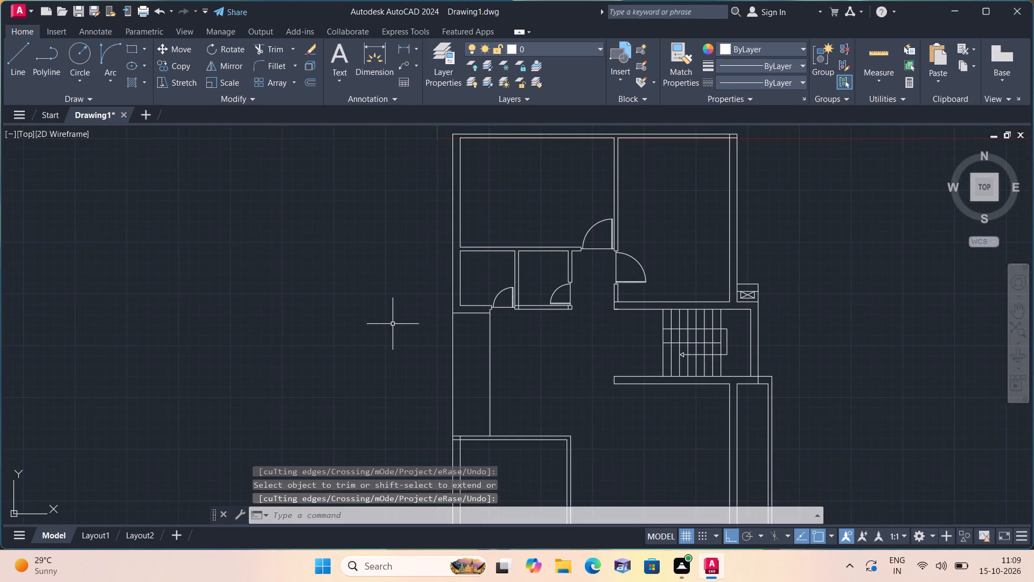
Offset both segments of the vertical recess wall line 9" to the west.
text(off)
key(space)
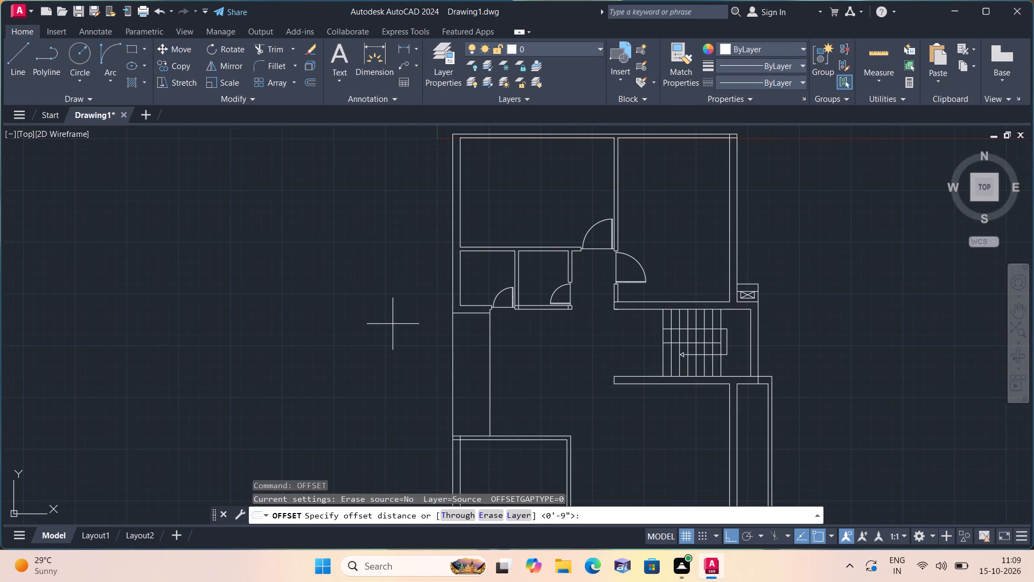
text(9")
key(space)
click(490, 350)
click(472, 343)
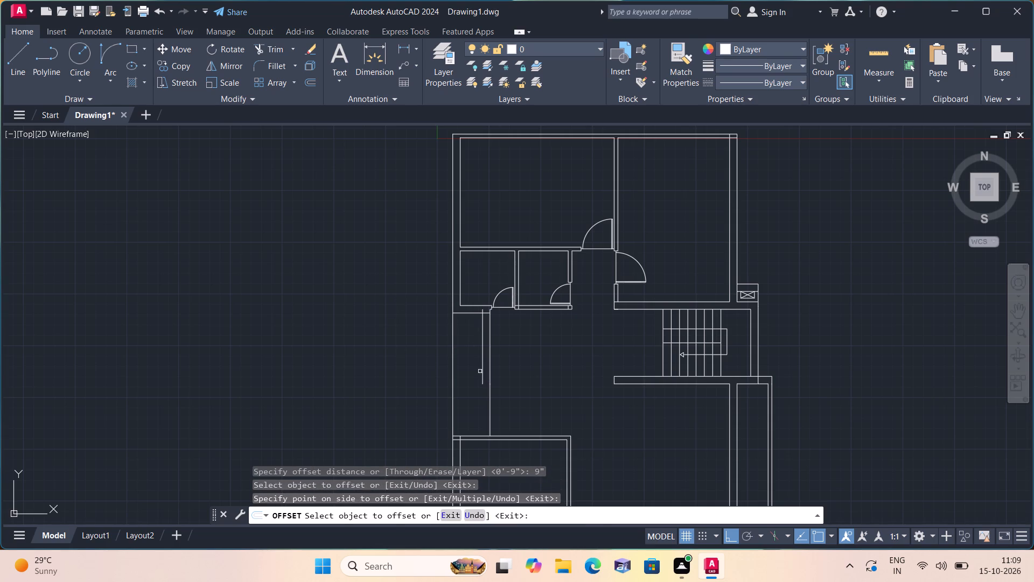
click(491, 397)
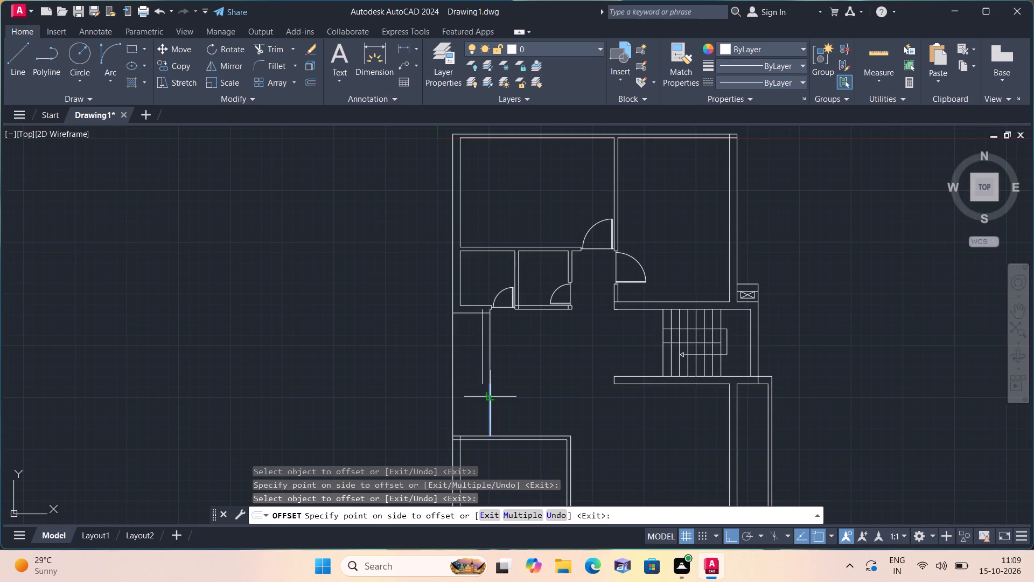
click(469, 384)
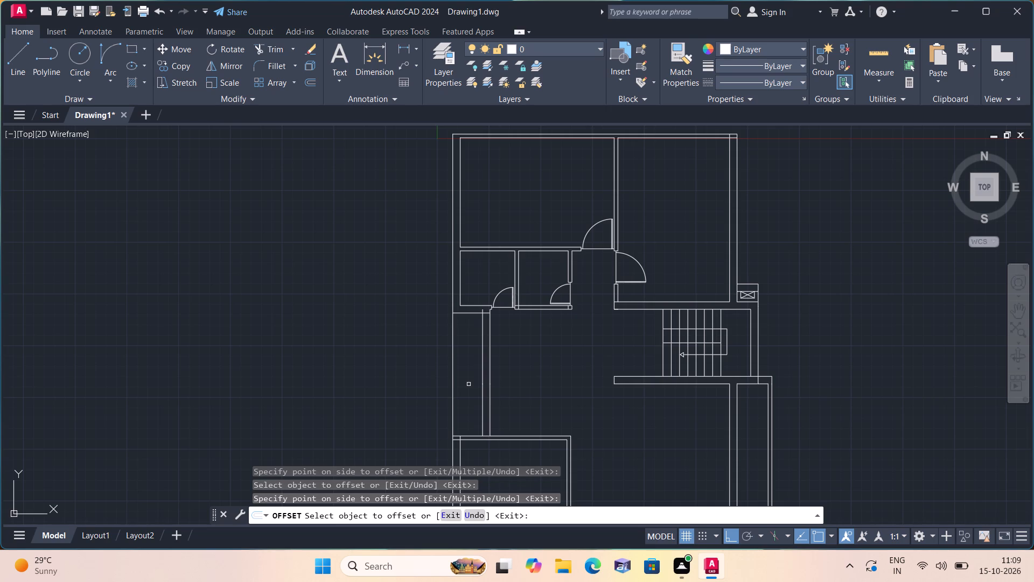
key(space)
Trim away the old outer west wall line between the small northwest room and the southwest room.
text(trim)
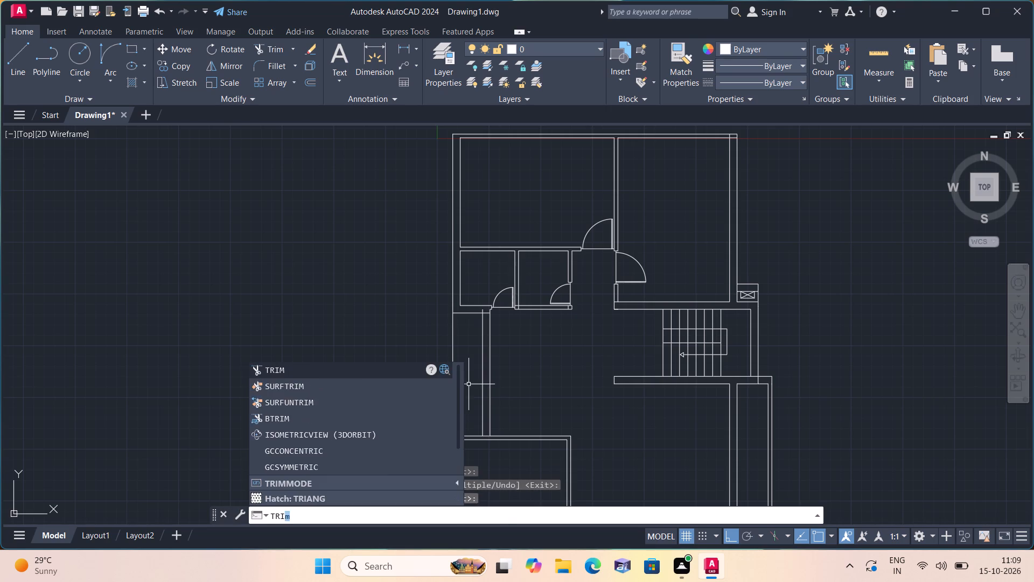
key(space)
click(469, 384)
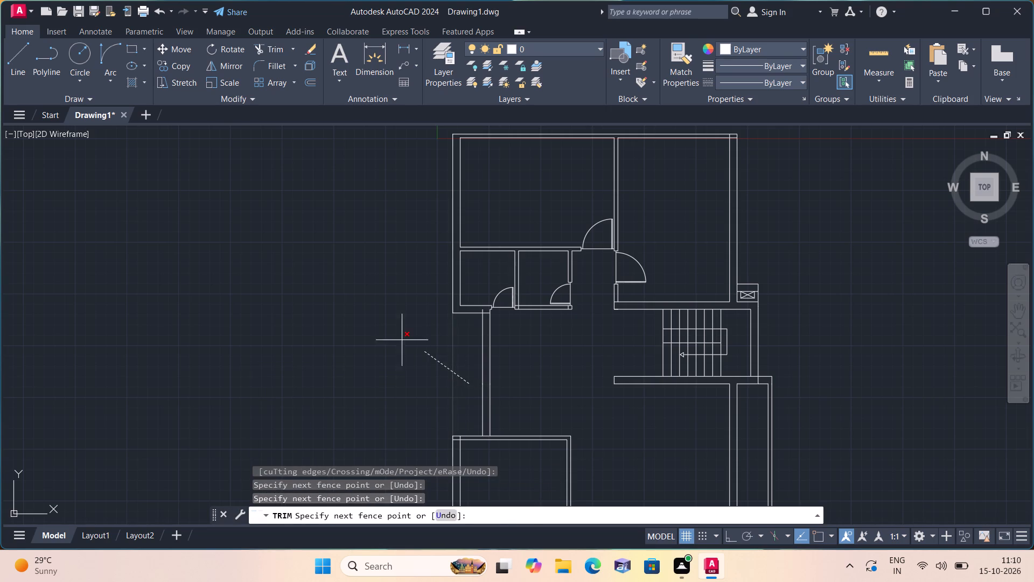
click(374, 328)
scroll(476, 321, up, 3)
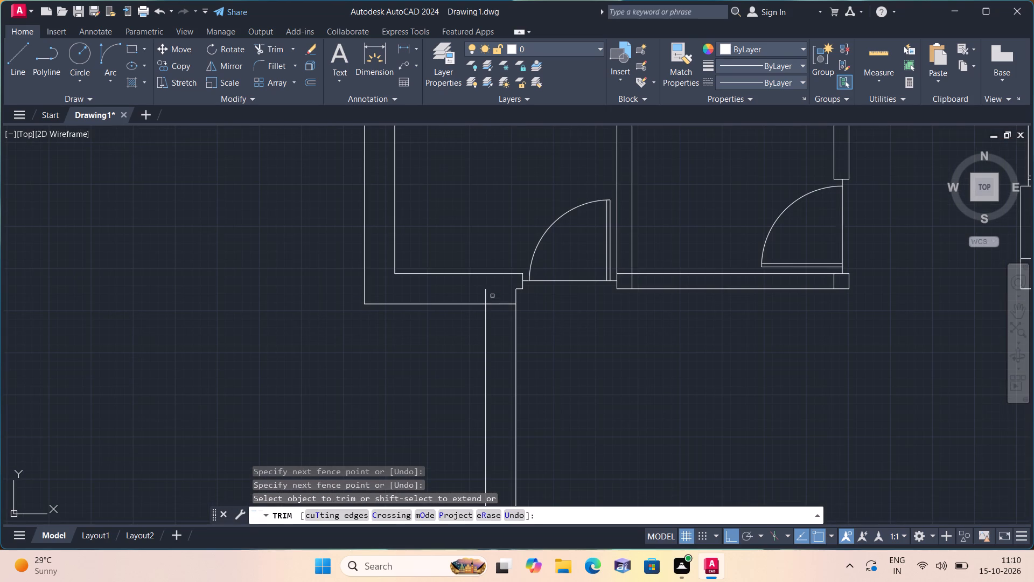
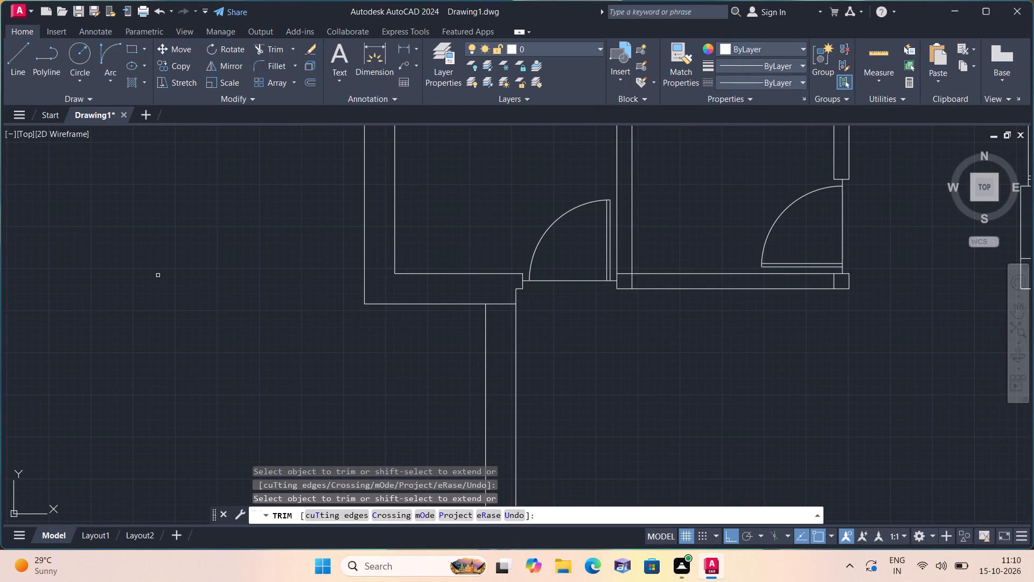
Draw a short vertical line across the wall beside the northwest room's door jamb, continuing the recess wall's east face up to the room's inner face.
key(space)
text(l)
key(space)
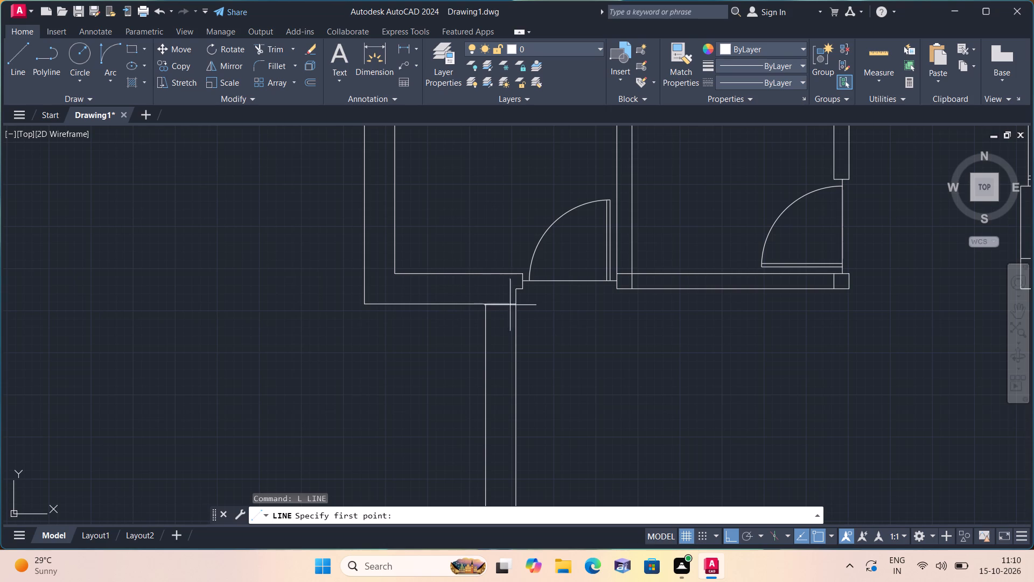
click(513, 288)
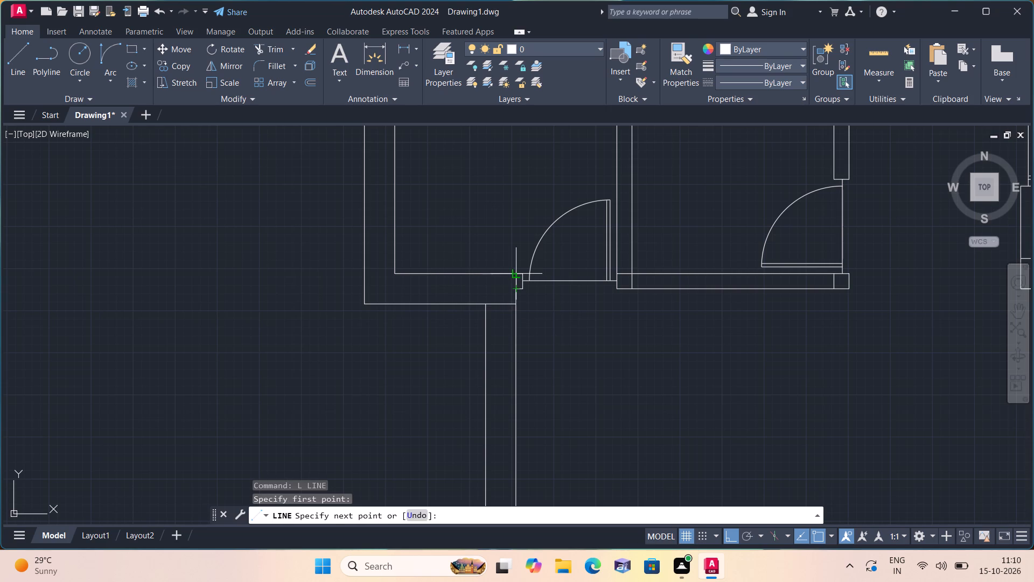
click(514, 273)
key(space)
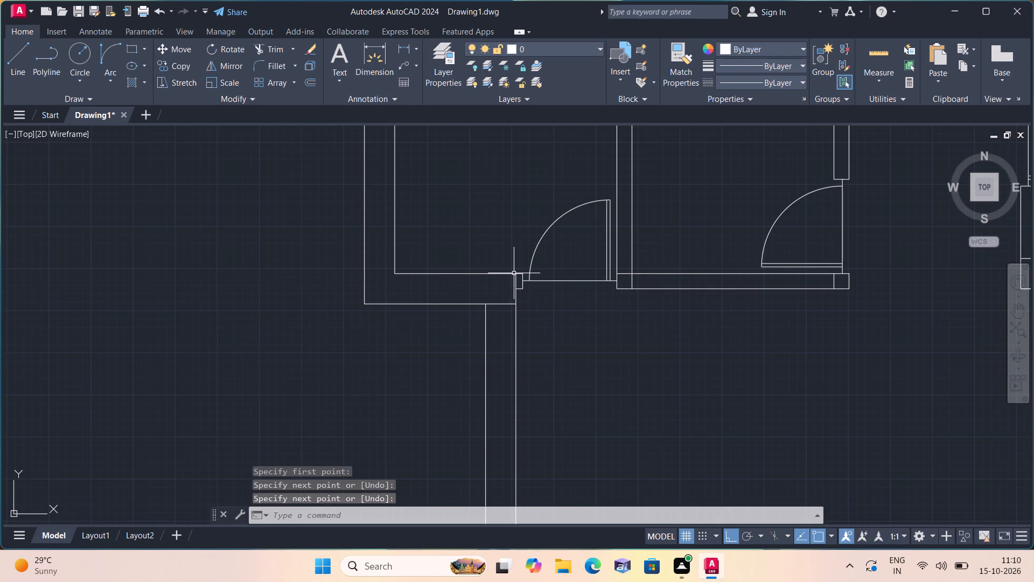
Offset the inner face of the southwest room's north wall 9" to the north.
scroll(514, 273, down, 1)
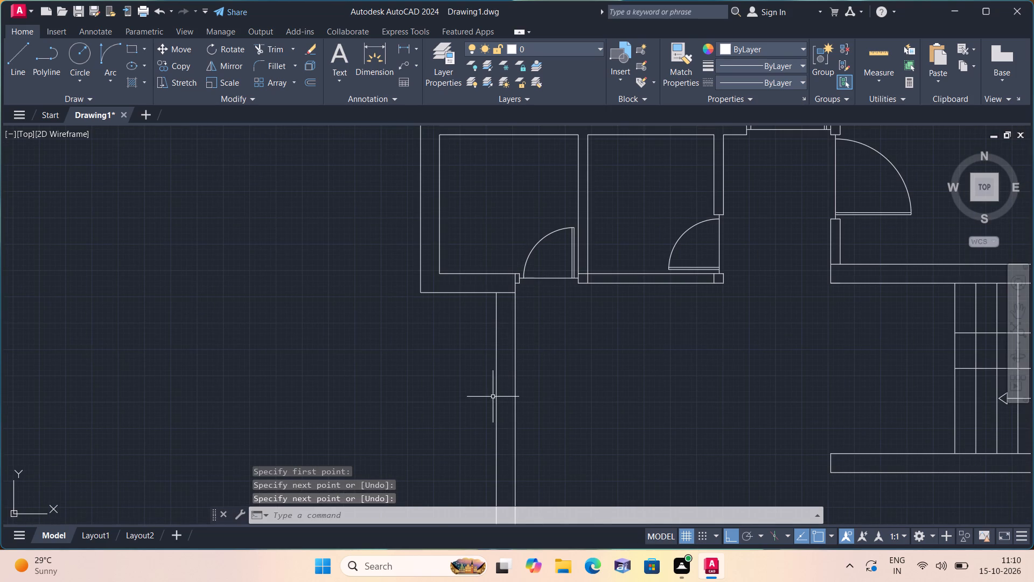
middle_drag(487, 406, 532, 267)
scroll(518, 292, down, 2)
scroll(523, 326, up, 2)
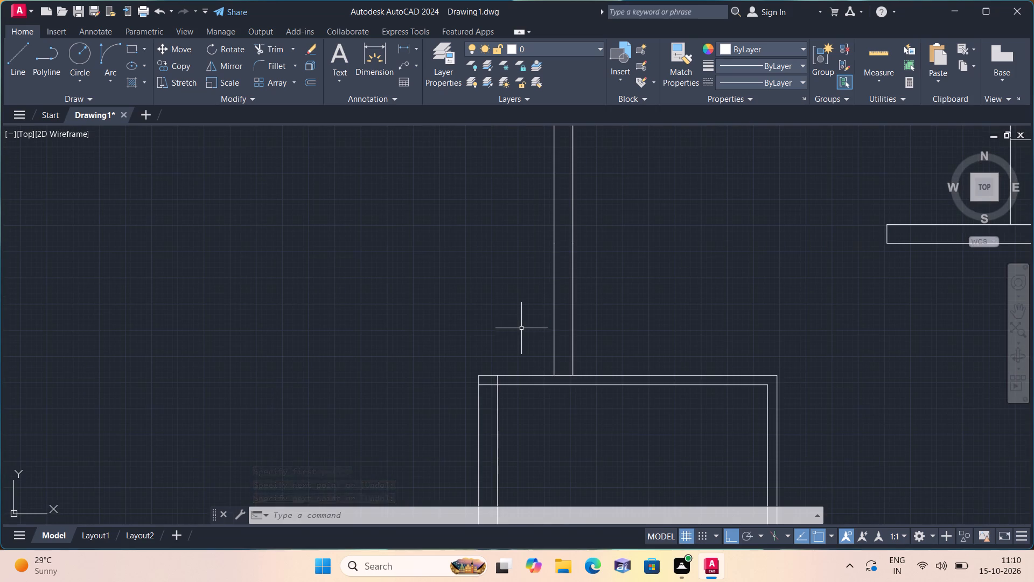
text(off 9")
key(space)
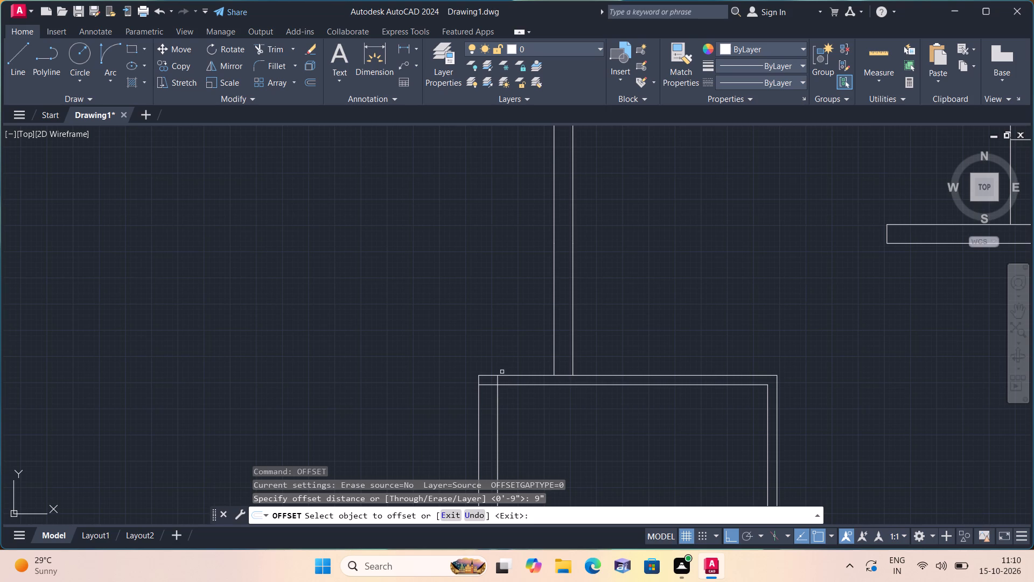
click(538, 385)
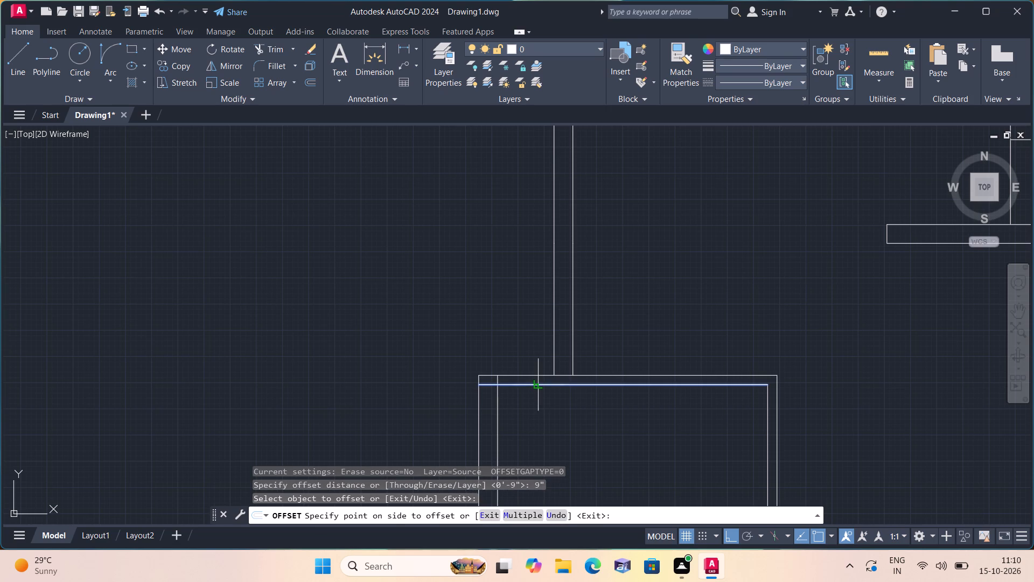
click(537, 288)
key(space)
Trim the offset line east of the recess wall, the old north wall face west of it, and the stub at the room's northwest corner.
text(trim)
key(space)
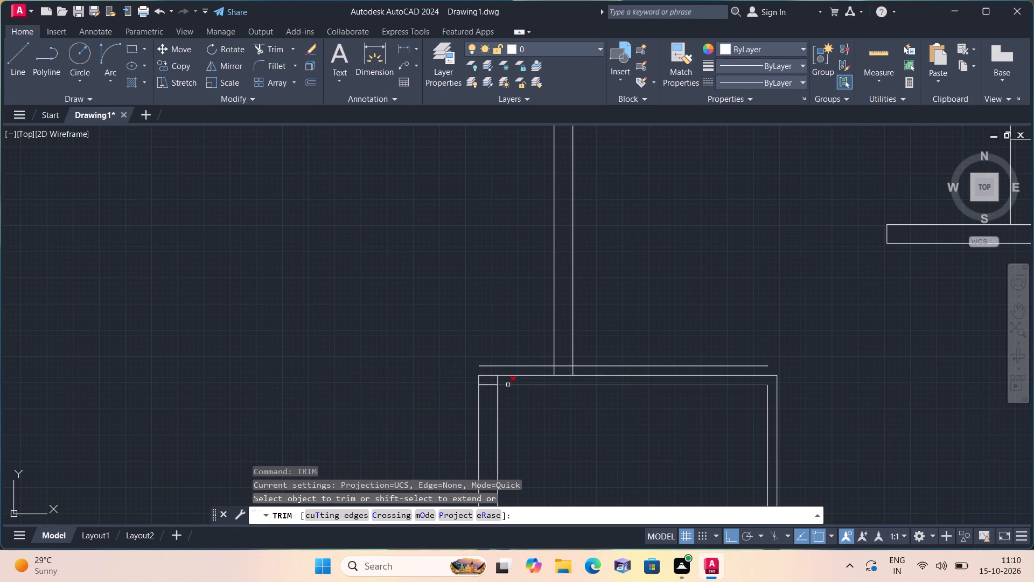
scroll(498, 385, up, 1)
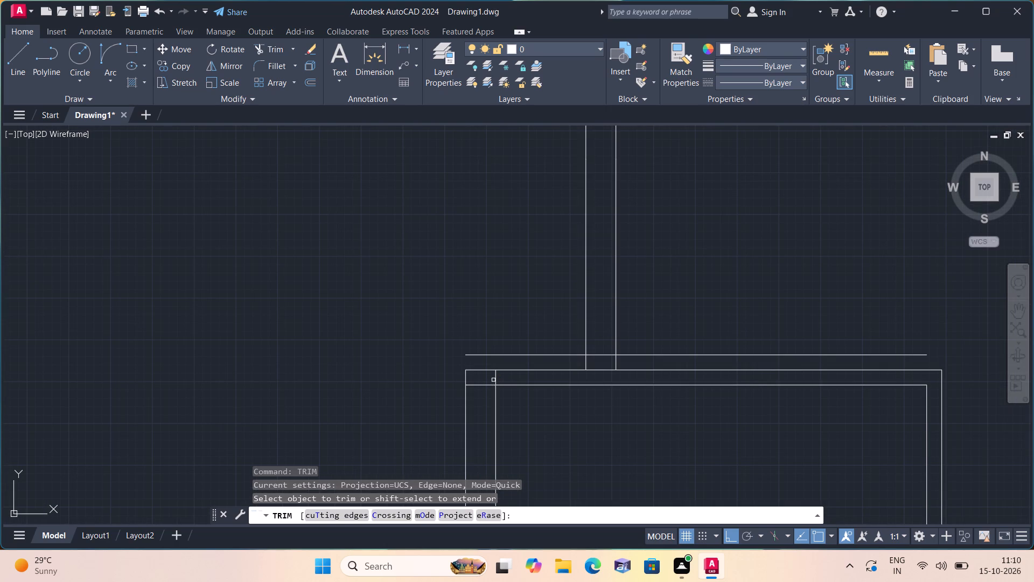
click(494, 379)
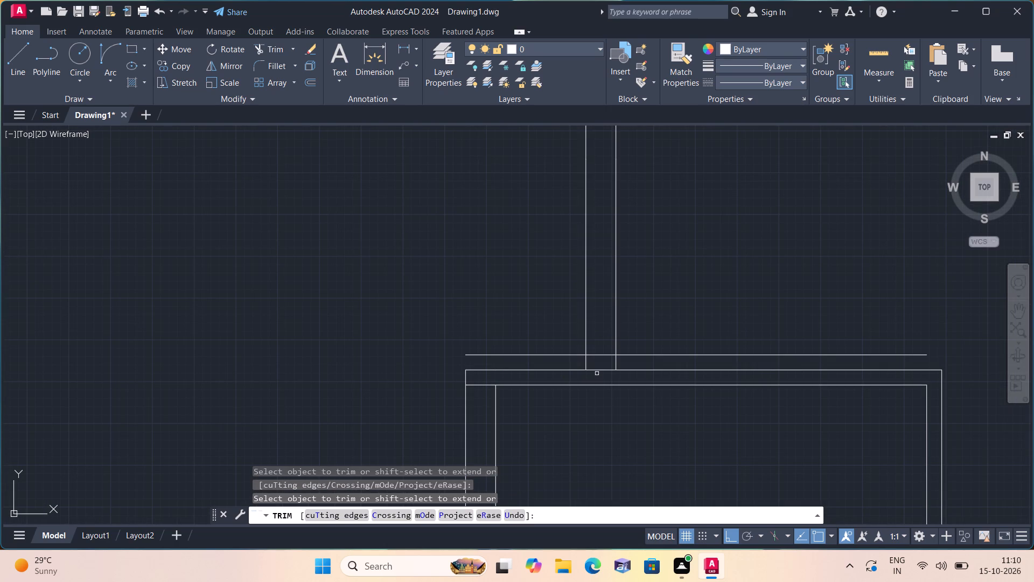
click(597, 371)
click(645, 356)
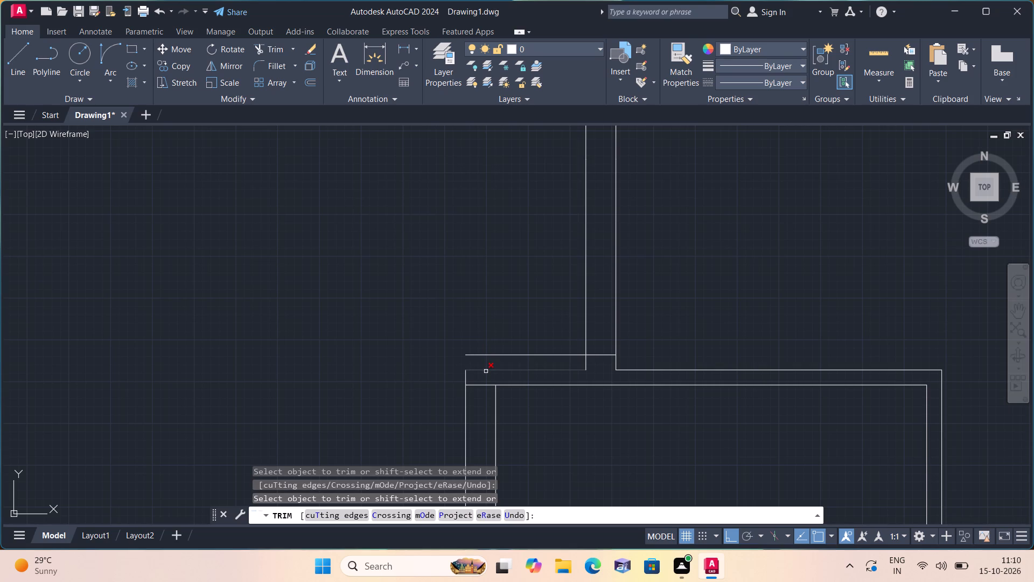
click(486, 371)
key(space)
Draw a short vertical line joining the offset line's west end to the top of the outer west wall face.
text(l)
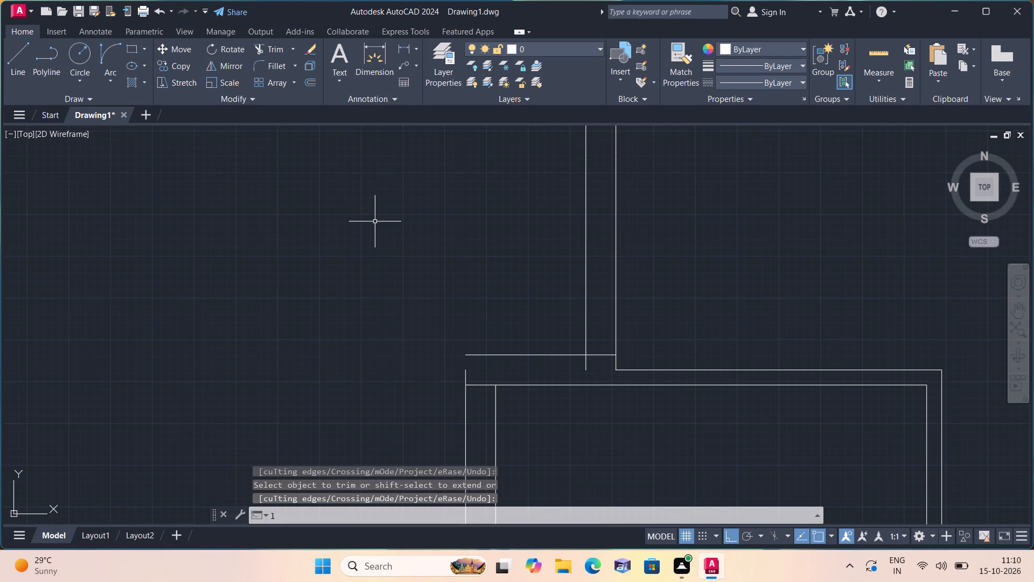
key(space)
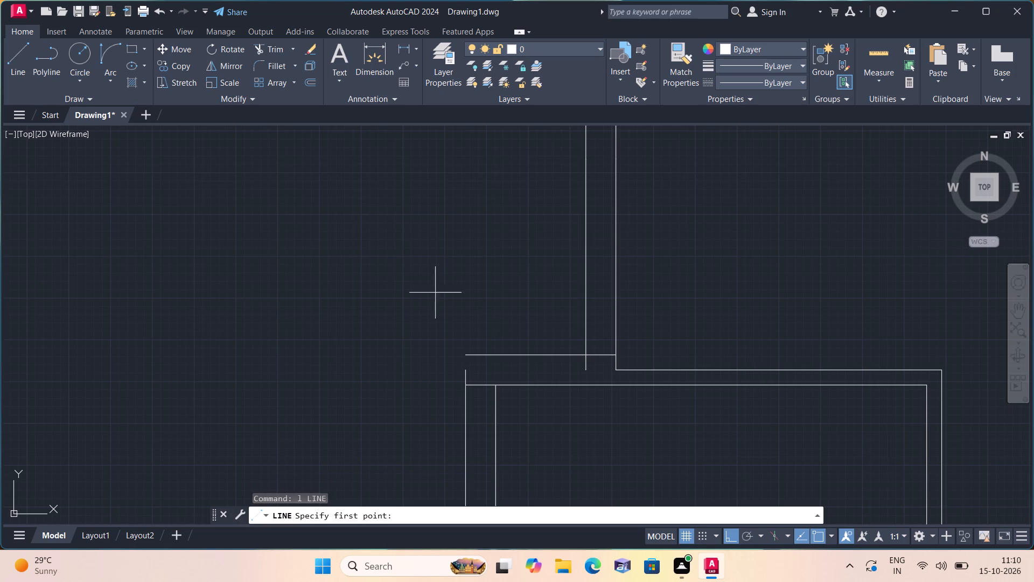
click(465, 354)
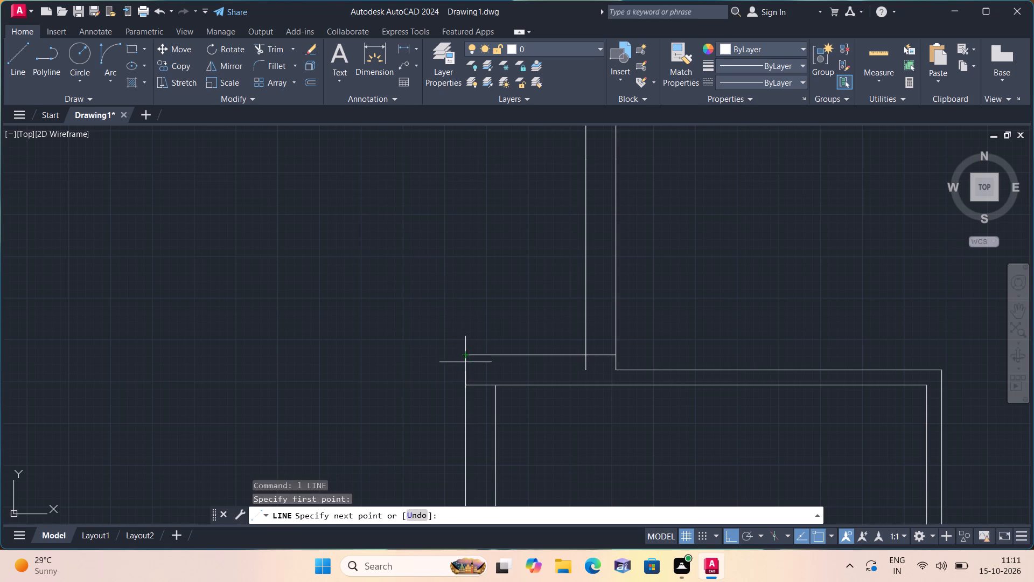
click(462, 371)
key(space)
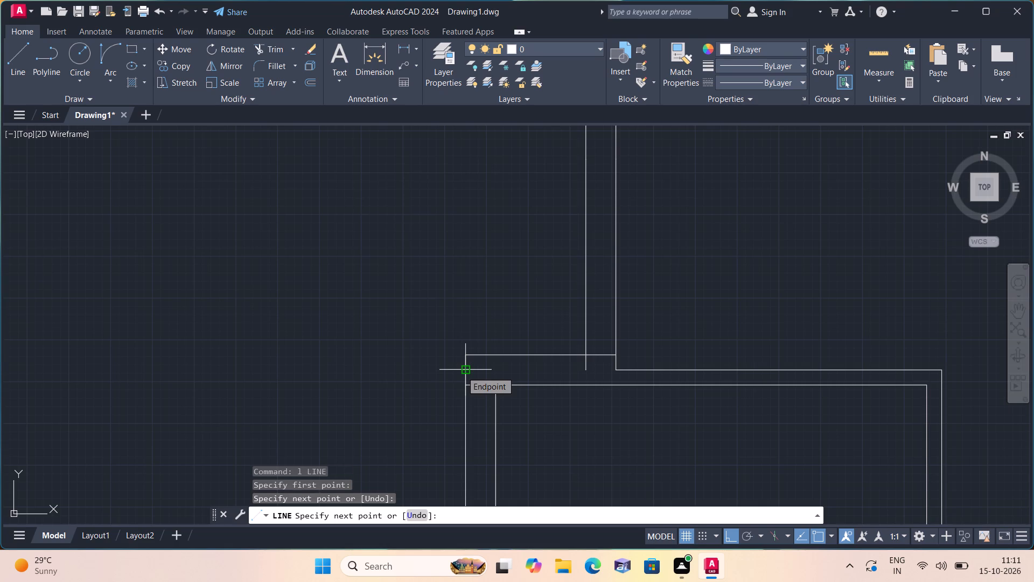
Trim the line overlaps inside the junction of the recess wall and the southwest room's north wall.
text(tr)
key(o)
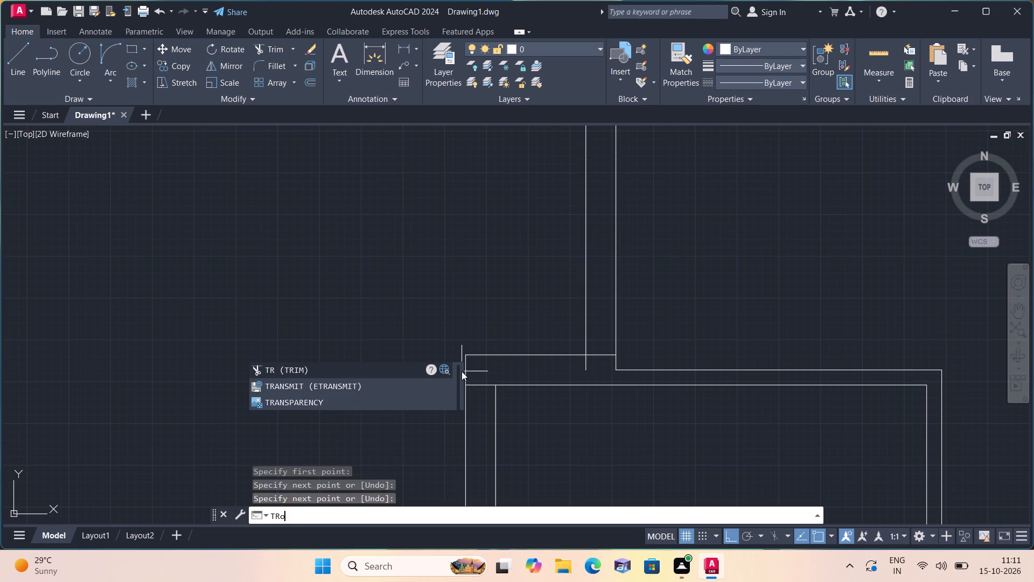
key(BackSpace)
text(im)
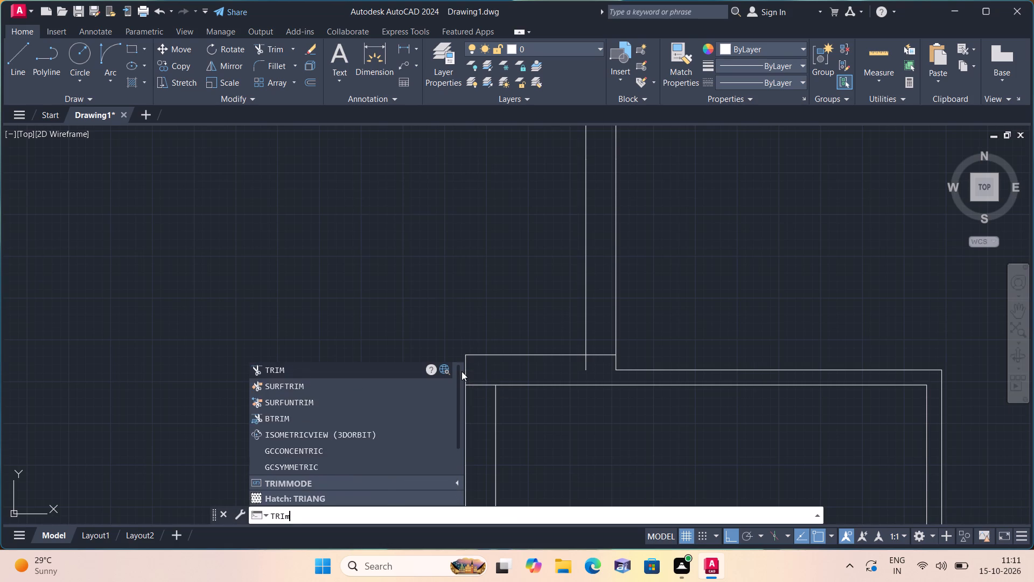
key(space)
scroll(462, 371, down, 1)
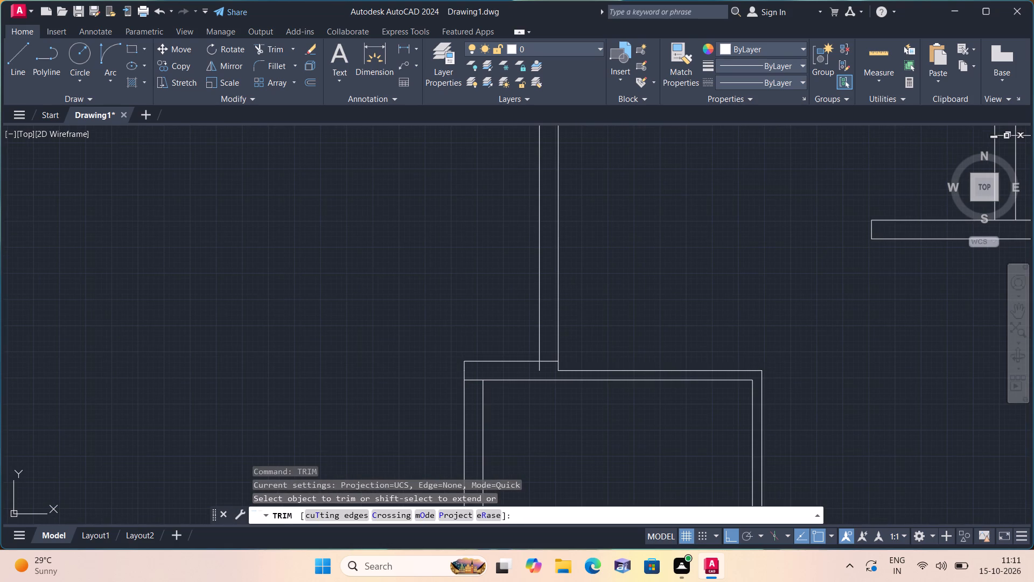
click(540, 365)
click(546, 362)
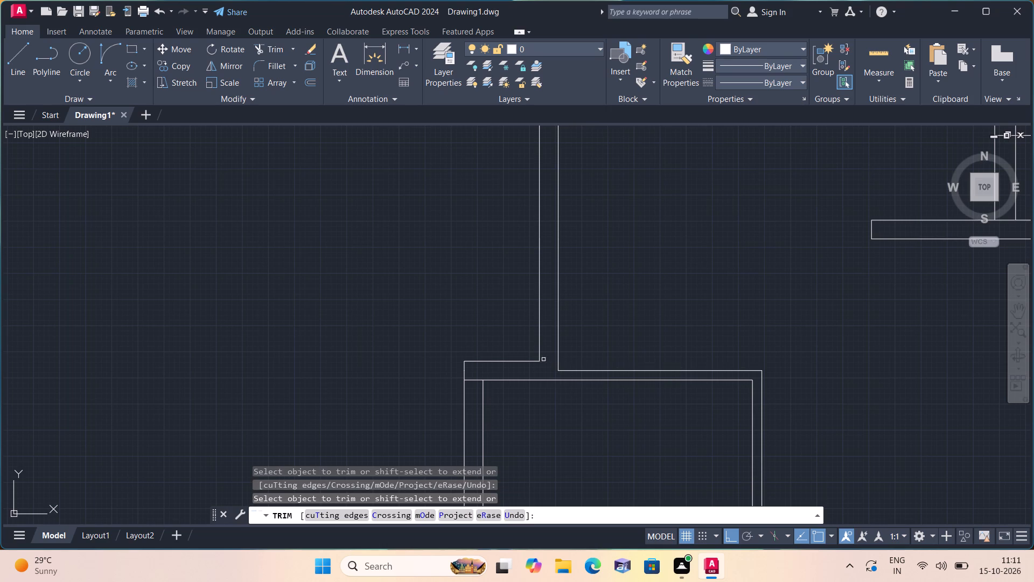
Examine the whole floor plan, including the finished recessed west wall and its junctions.
scroll(485, 342, down, 1)
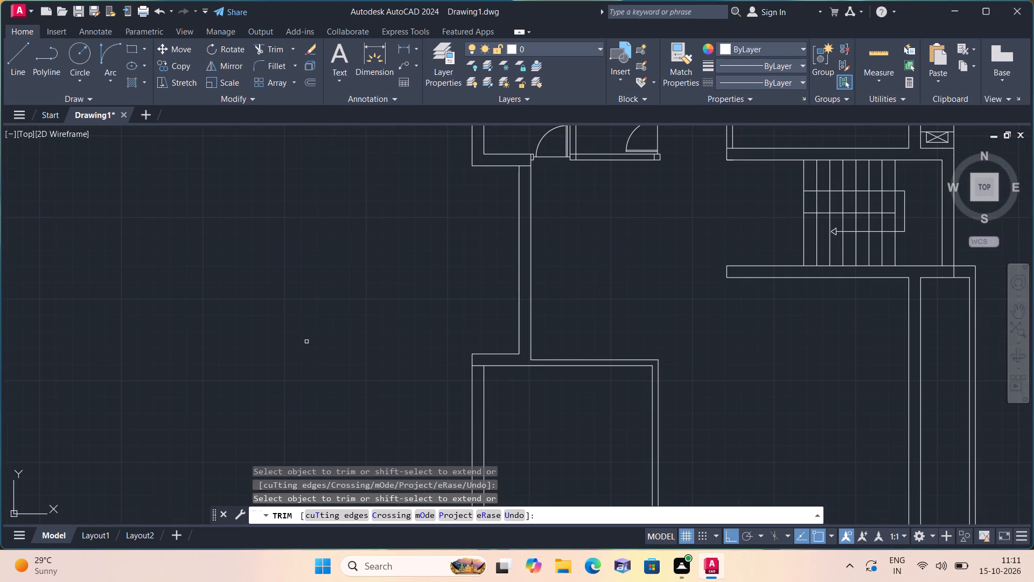
scroll(308, 352, down, 1)
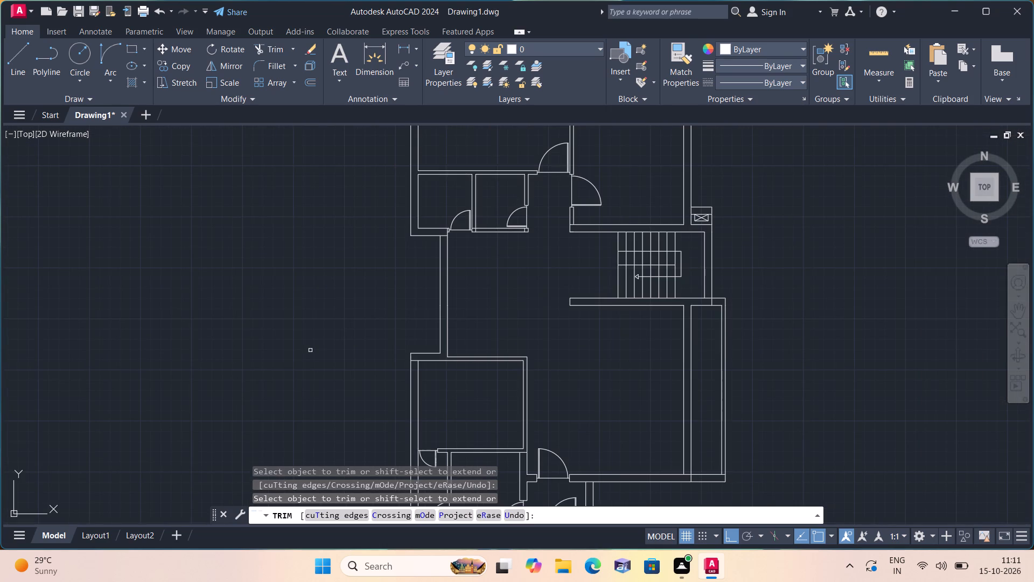
scroll(310, 350, down, 1)
middle_click(240, 364)
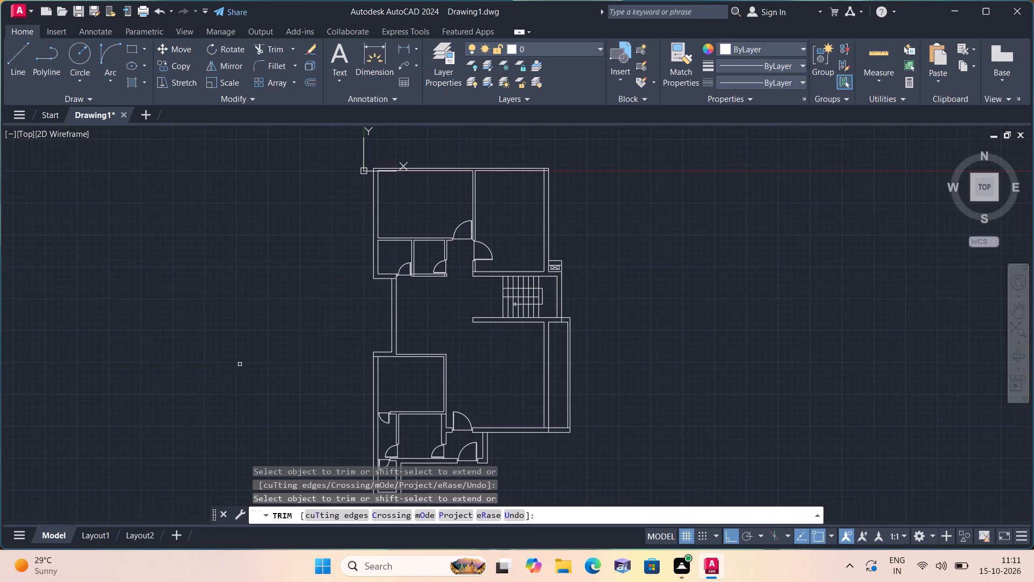
scroll(260, 345, down, 1)
middle_drag(261, 345, 262, 345)
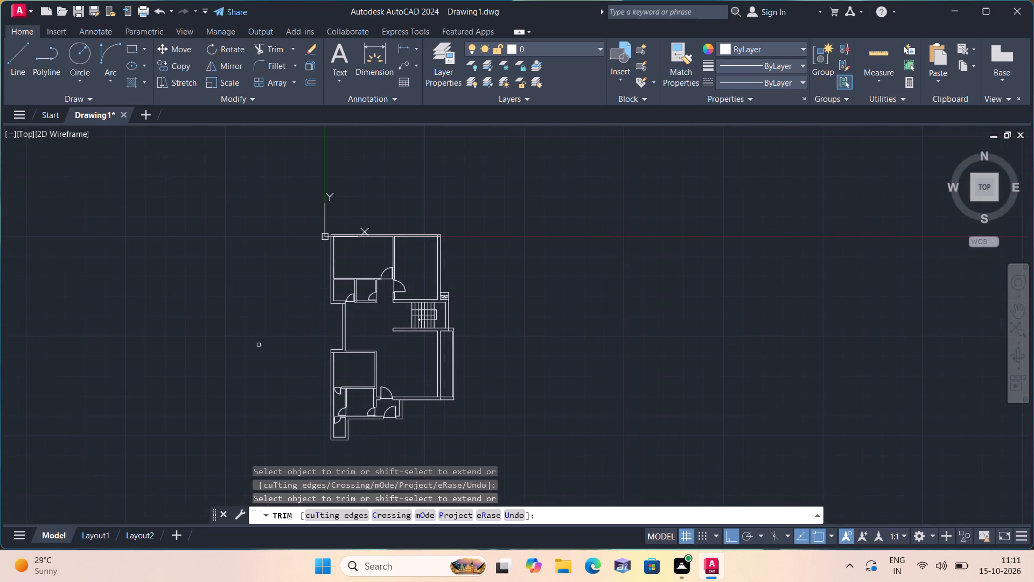
middle_drag(262, 345, 412, 394)
scroll(328, 396, up, 1)
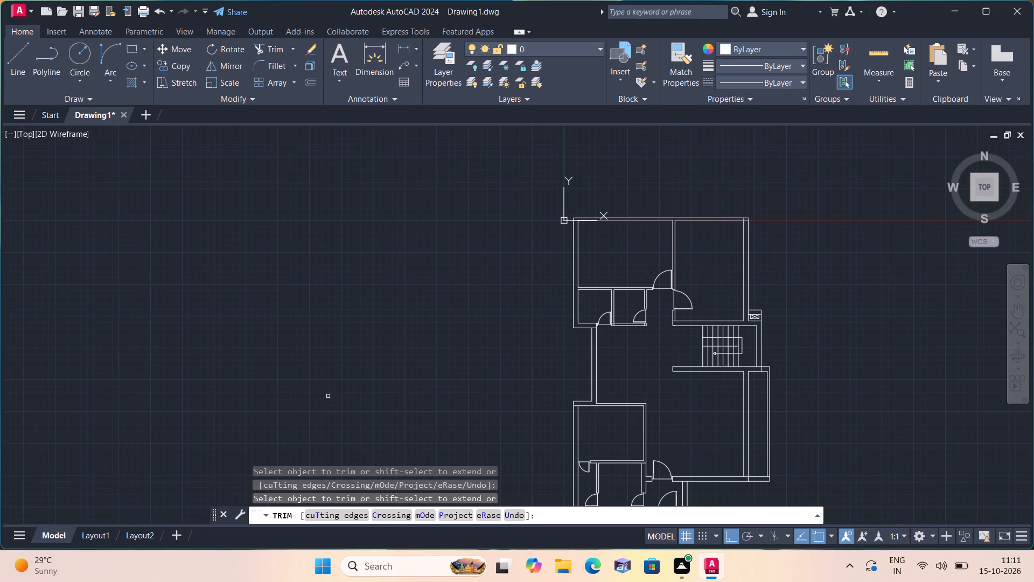
scroll(328, 396, up, 1)
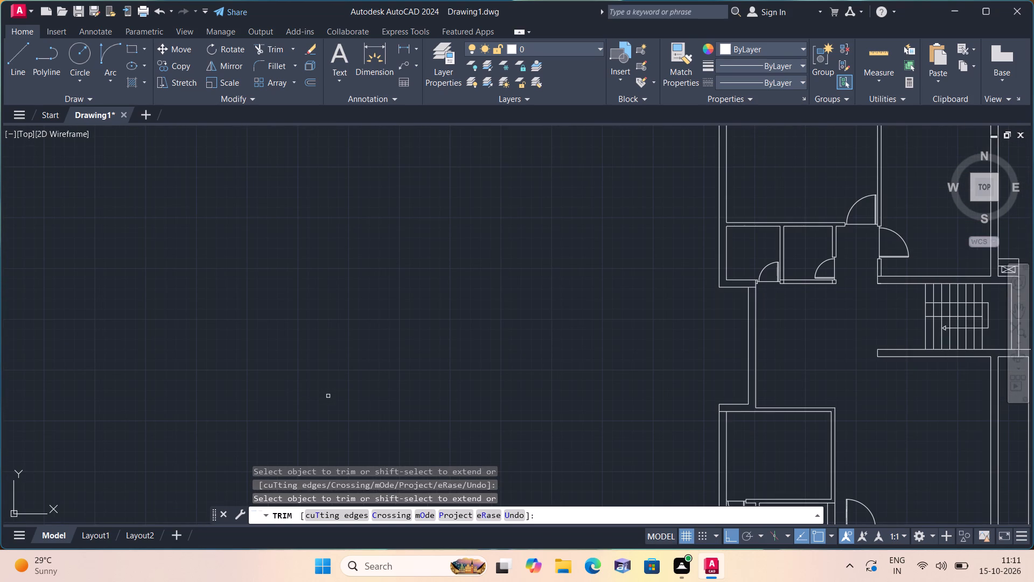
scroll(328, 396, up, 1)
scroll(476, 398, down, 2)
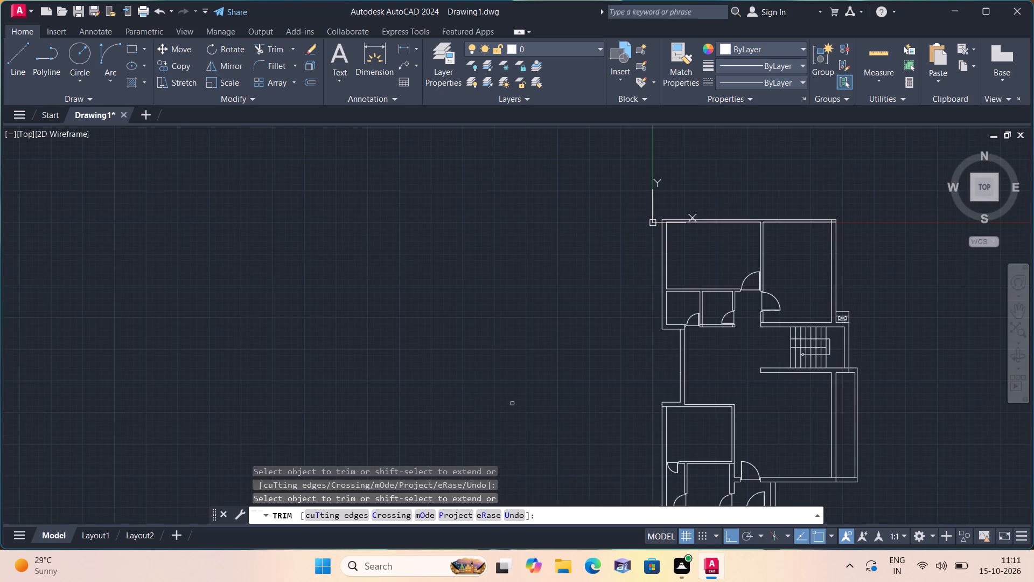
middle_drag(527, 399, 235, 317)
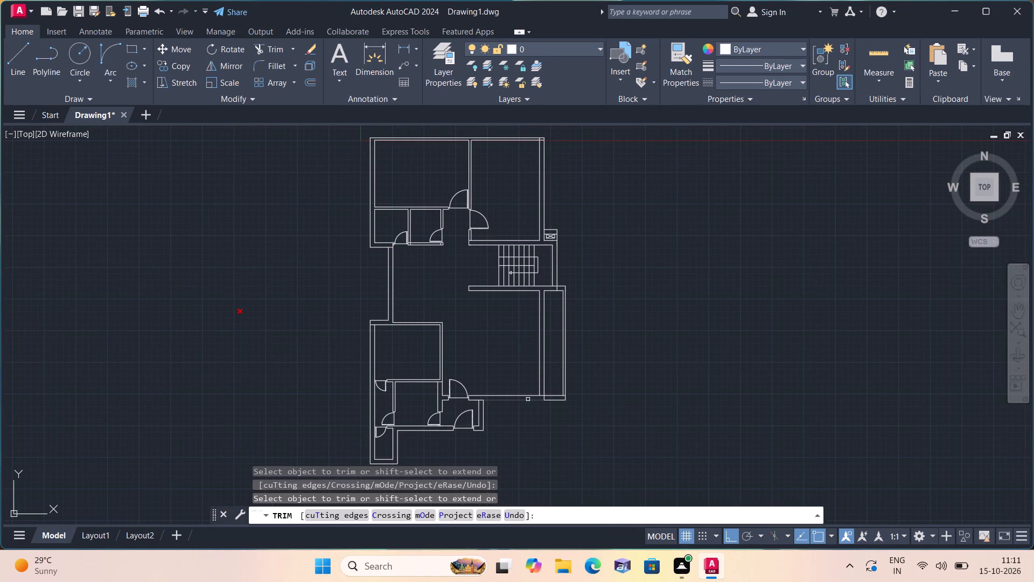
key(space)
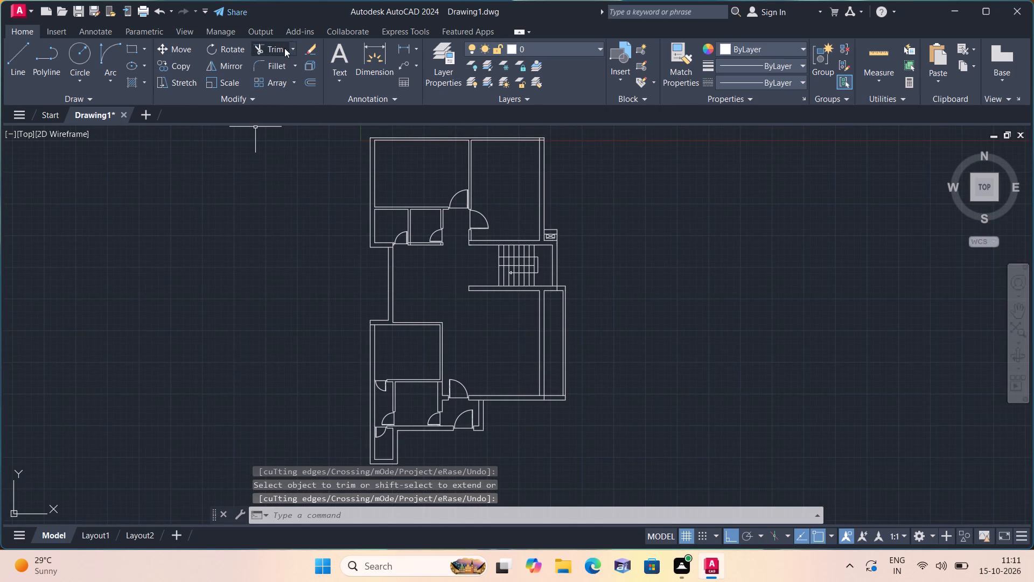
Add a vertical linear dimension between the inner faces of the southwest room's north and south walls.
click(411, 48)
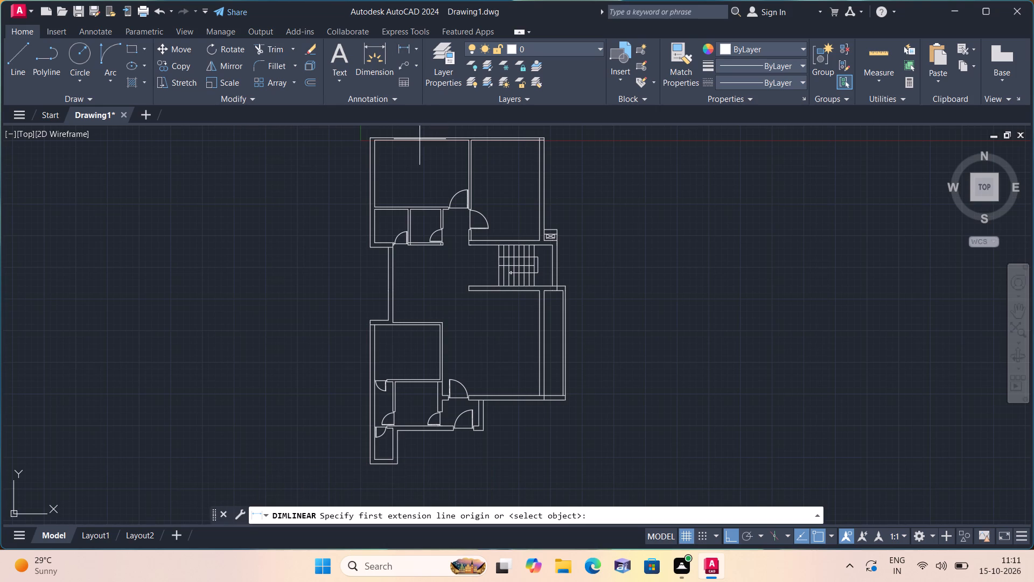
scroll(417, 341, up, 2)
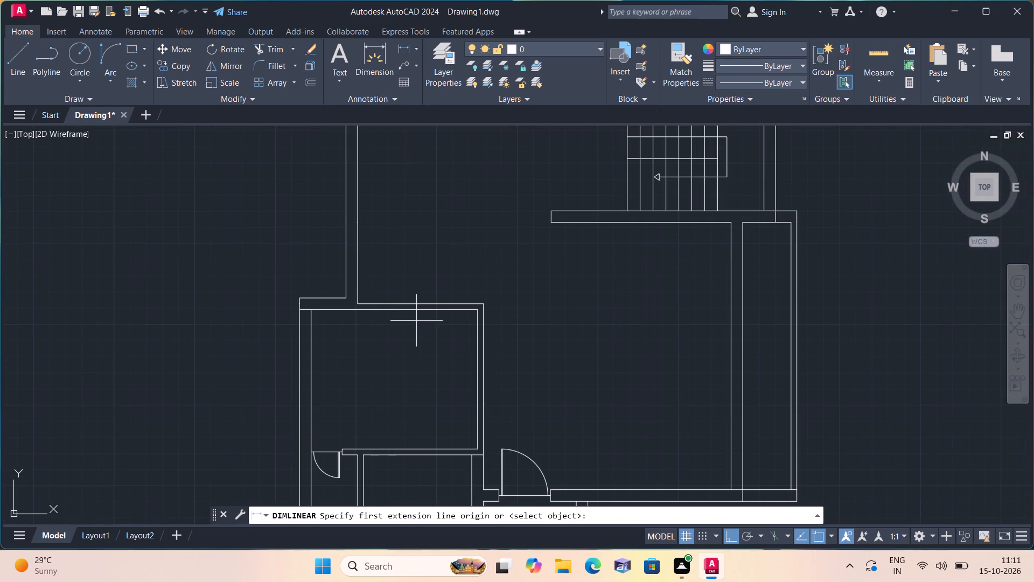
drag(424, 312, 424, 321)
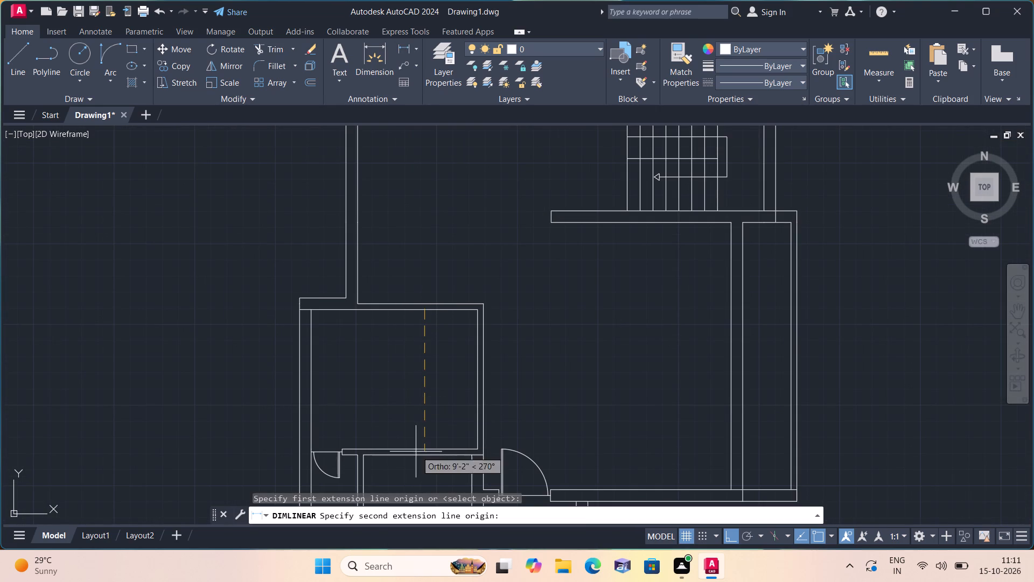
click(425, 447)
click(425, 431)
Delete the vertical dimension between the southwest room's inner north and south wall faces.
scroll(420, 382, up, 3)
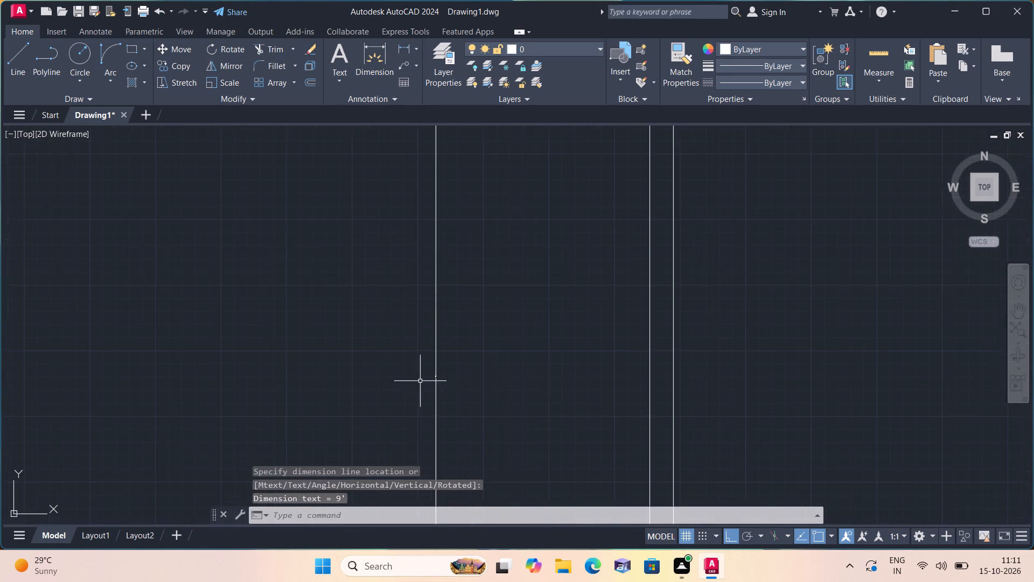
scroll(429, 393, up, 5)
scroll(452, 374, down, 4)
click(408, 332)
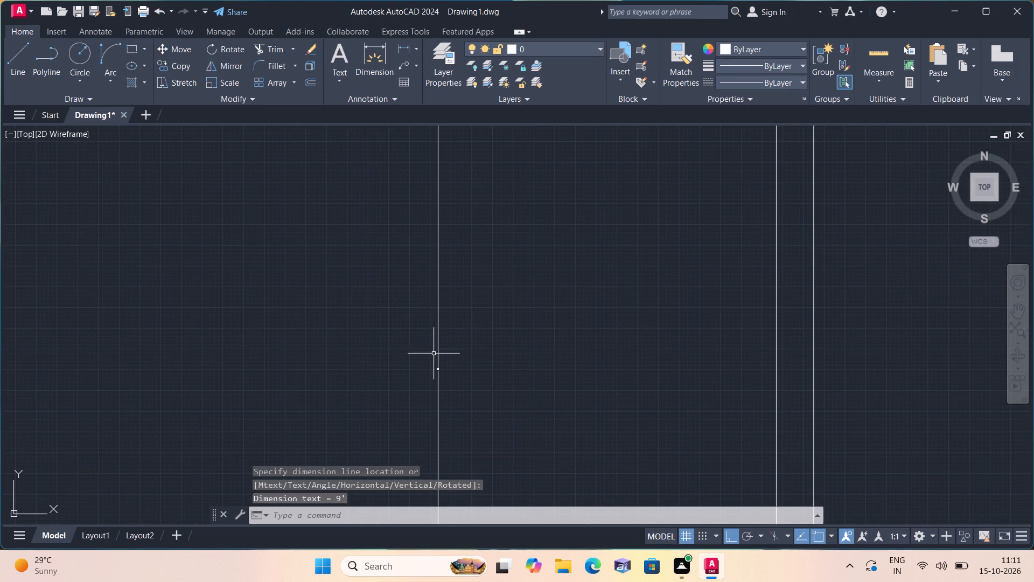
click(495, 378)
click(516, 401)
click(380, 302)
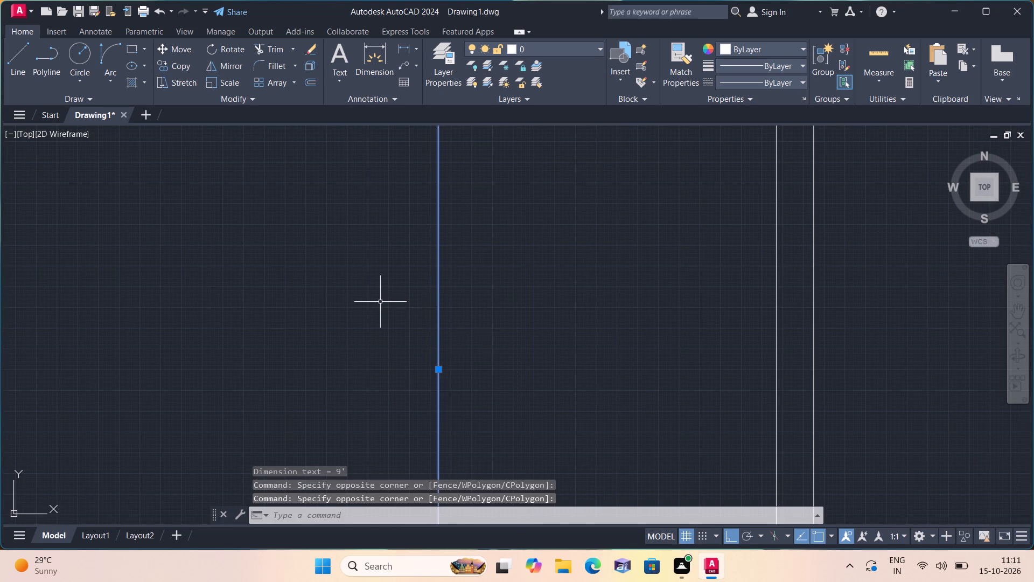
key(Delete)
Draw a line from the room's inner northeast corner 2' west along the north wall, continuing about 6'-11" south into the room.
scroll(380, 302, down, 3)
middle_drag(388, 258, 548, 347)
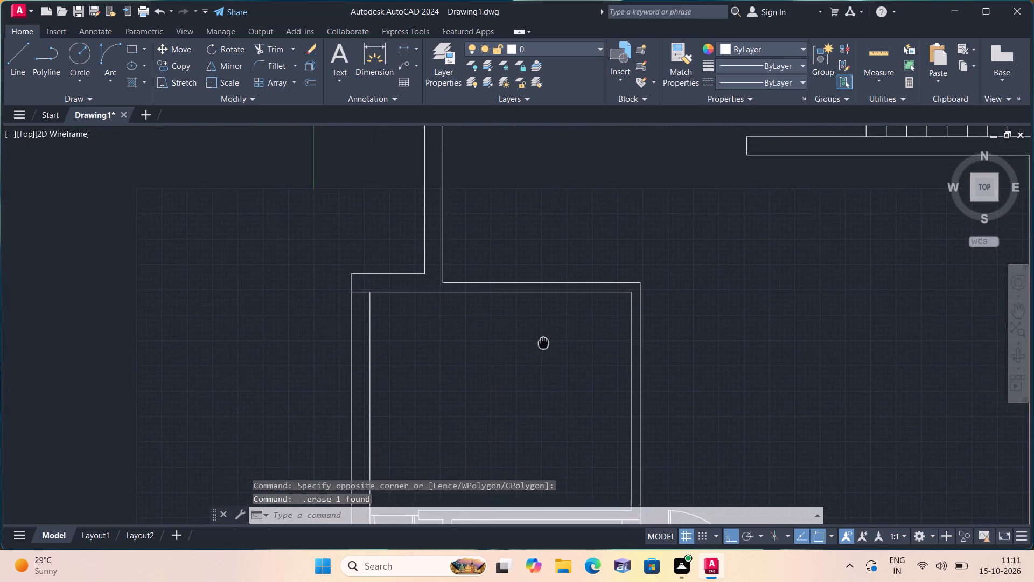
middle_drag(548, 347, 550, 349)
text(l)
key(space)
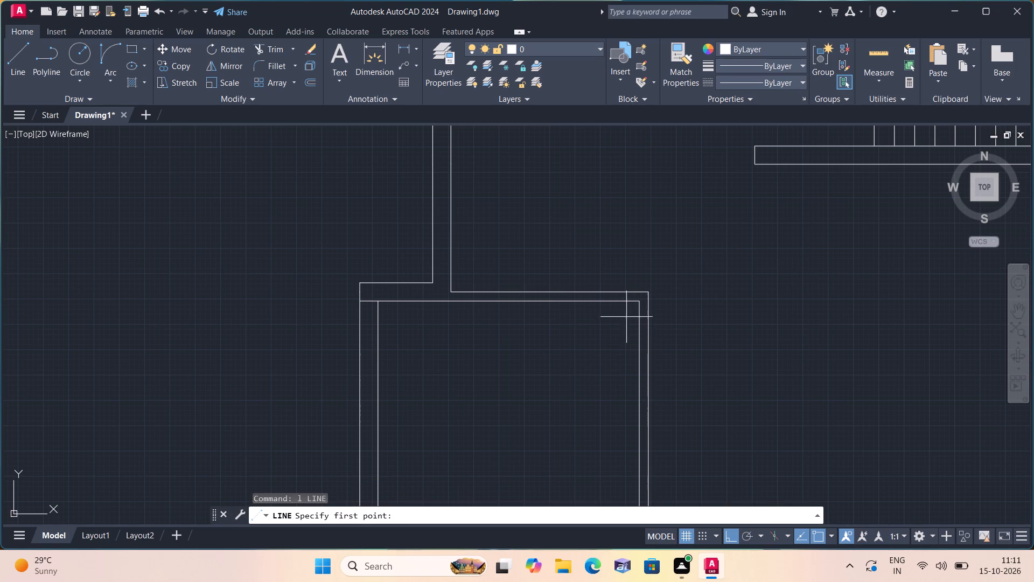
click(640, 301)
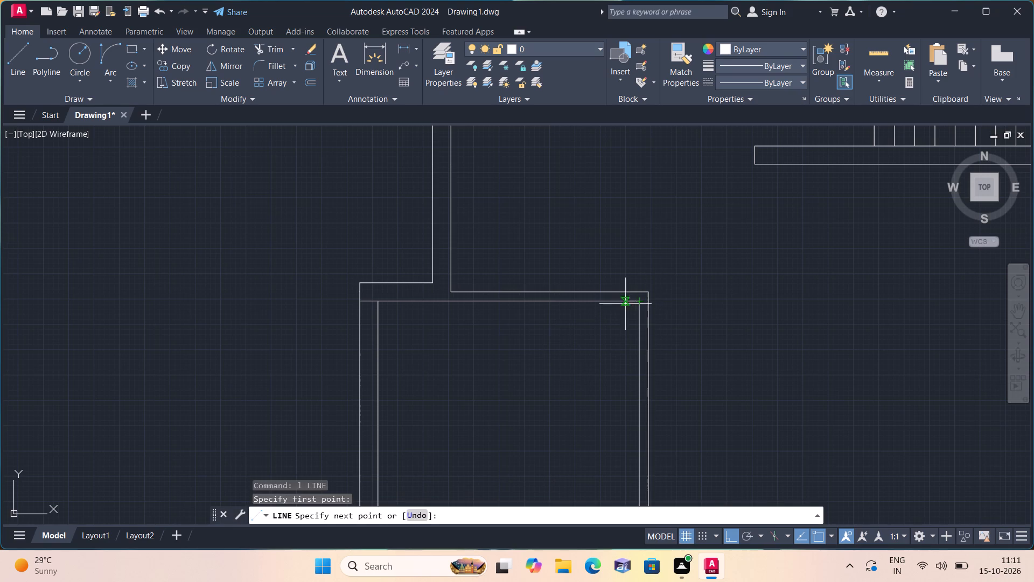
key(2)
text(')
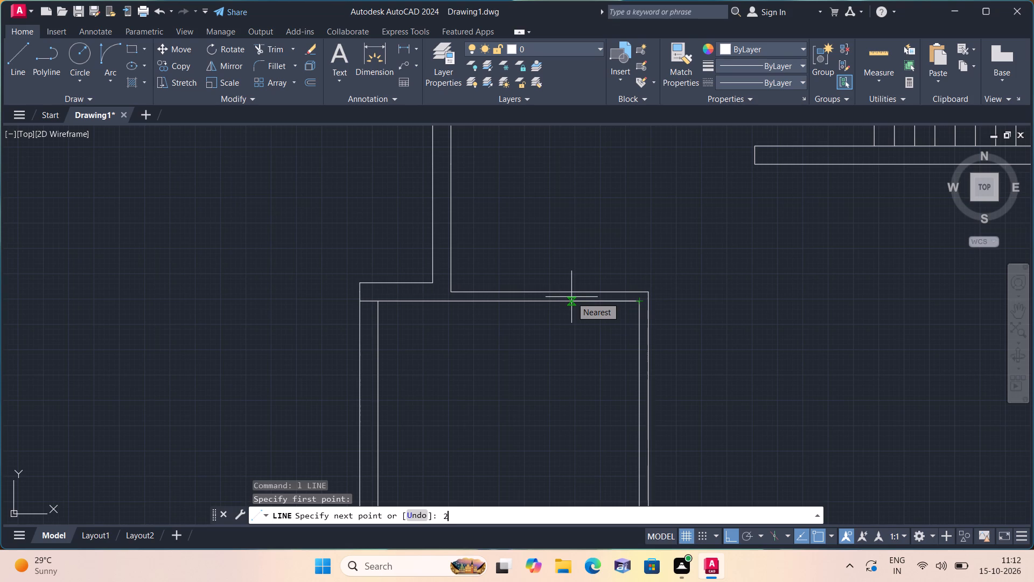
key(space)
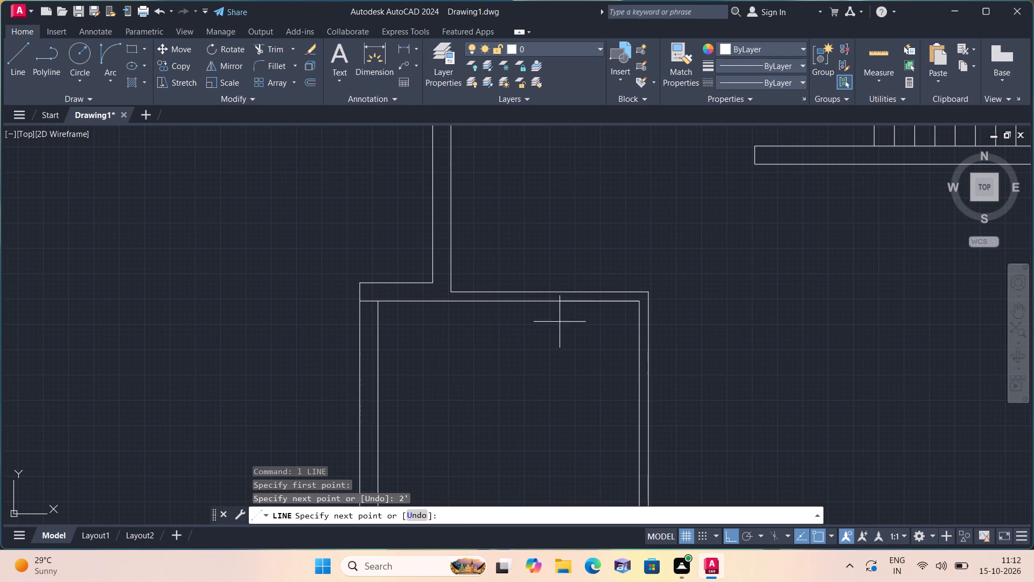
middle_drag(563, 371, 563, 238)
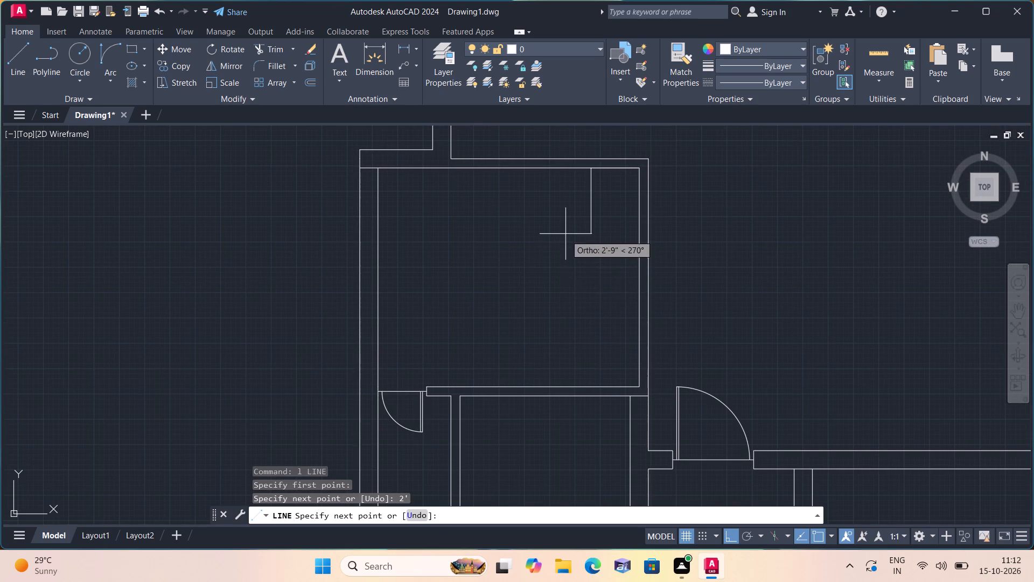
click(593, 335)
key(Escape)
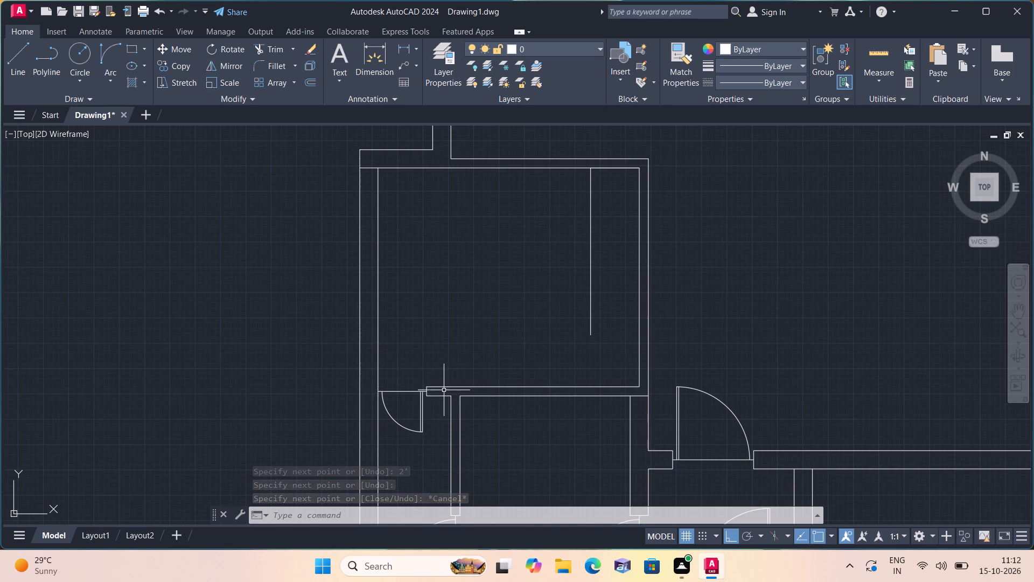
Draw a line from the inner south wall face 2' north, then east to meet the vertical line's lower end, closing the L-shaped counter edge.
key(space)
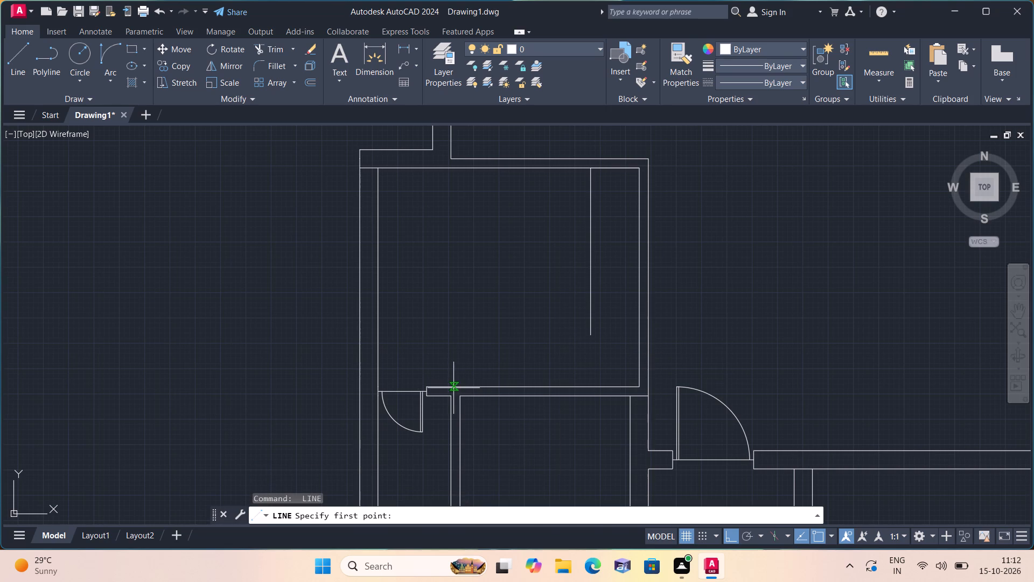
click(450, 385)
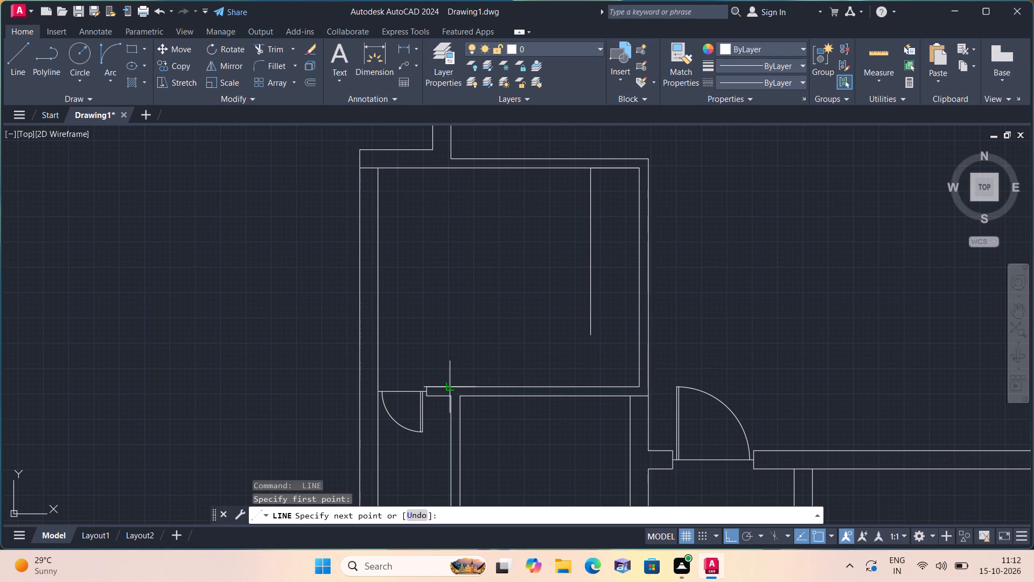
text(2')
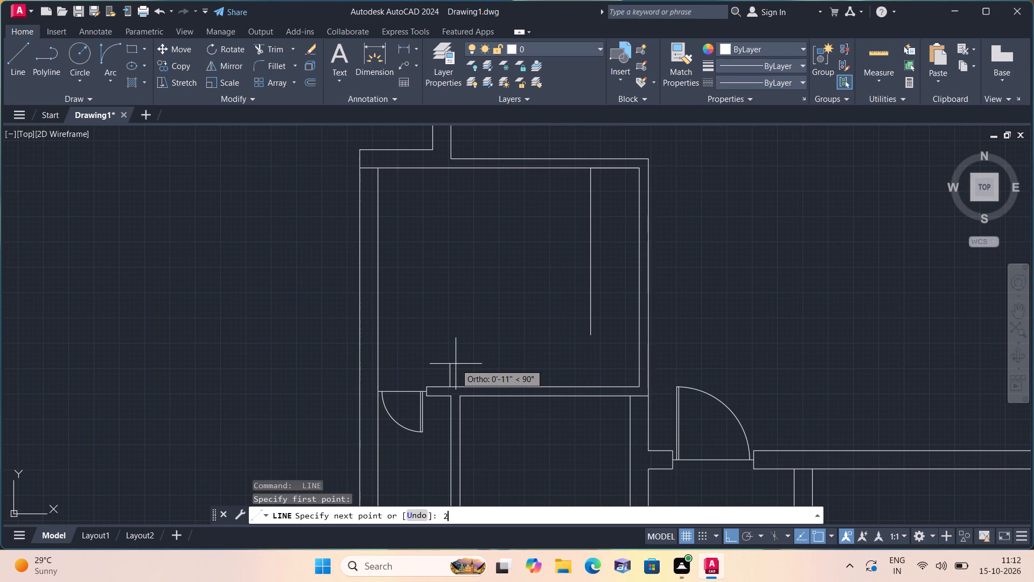
key(space)
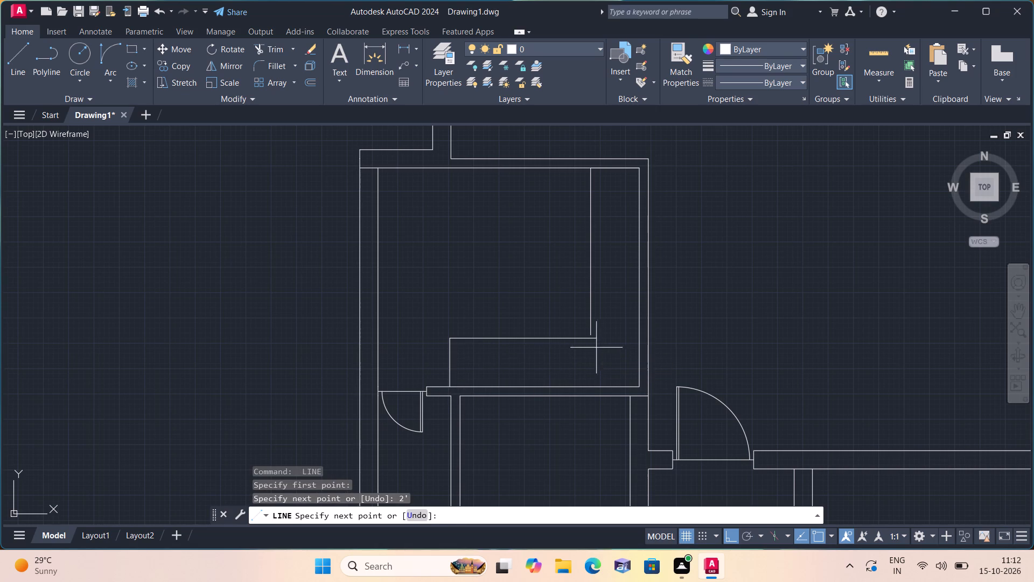
click(589, 338)
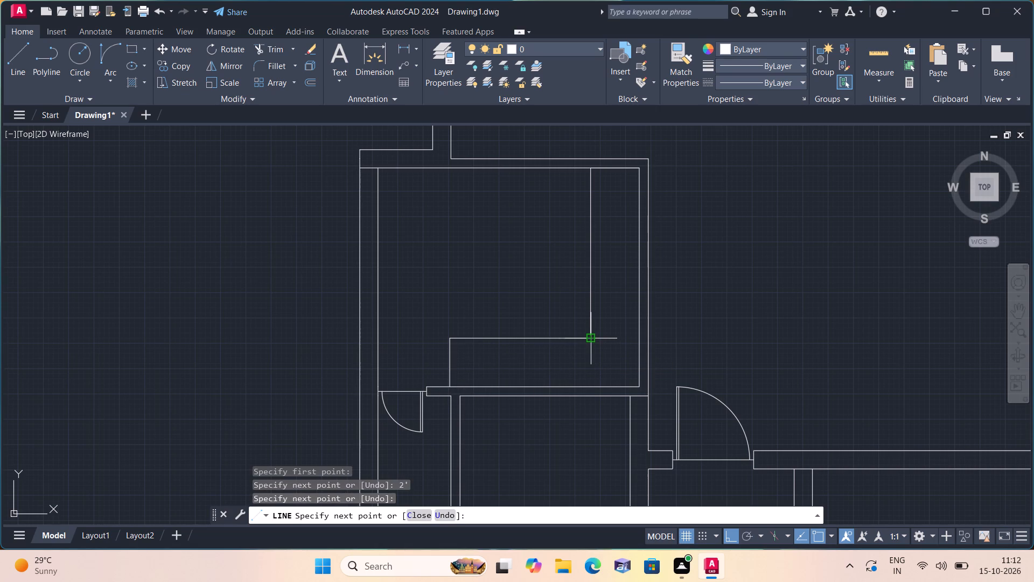
click(589, 333)
key(space)
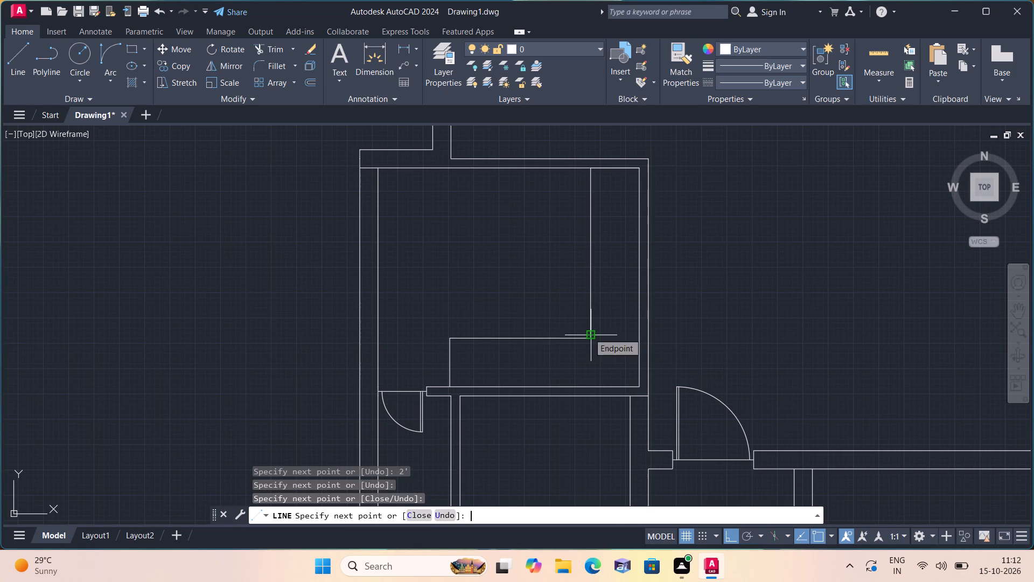
Erase the 2' construction segment lying along the north wall's inner face.
click(621, 168)
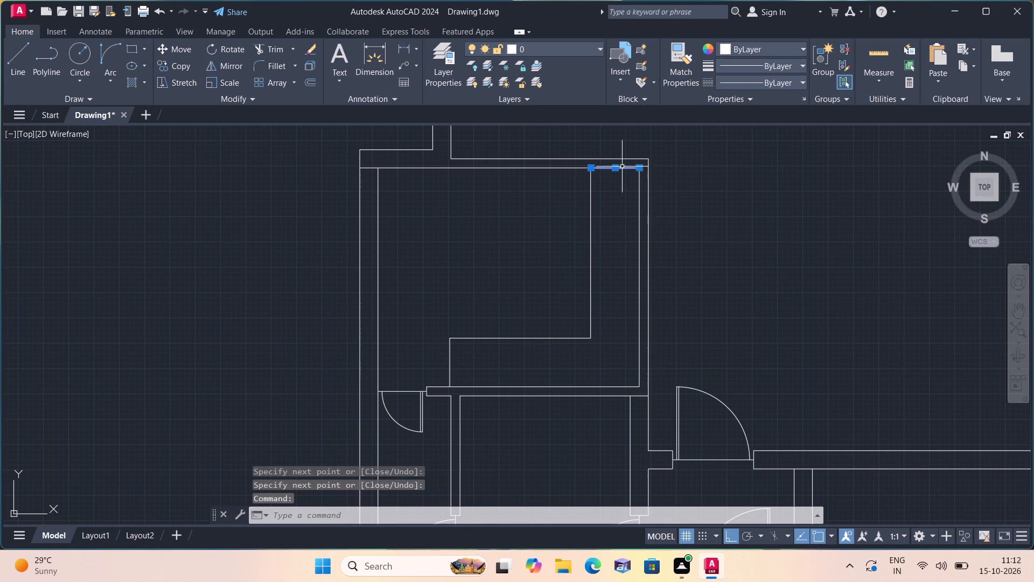
key(Delete)
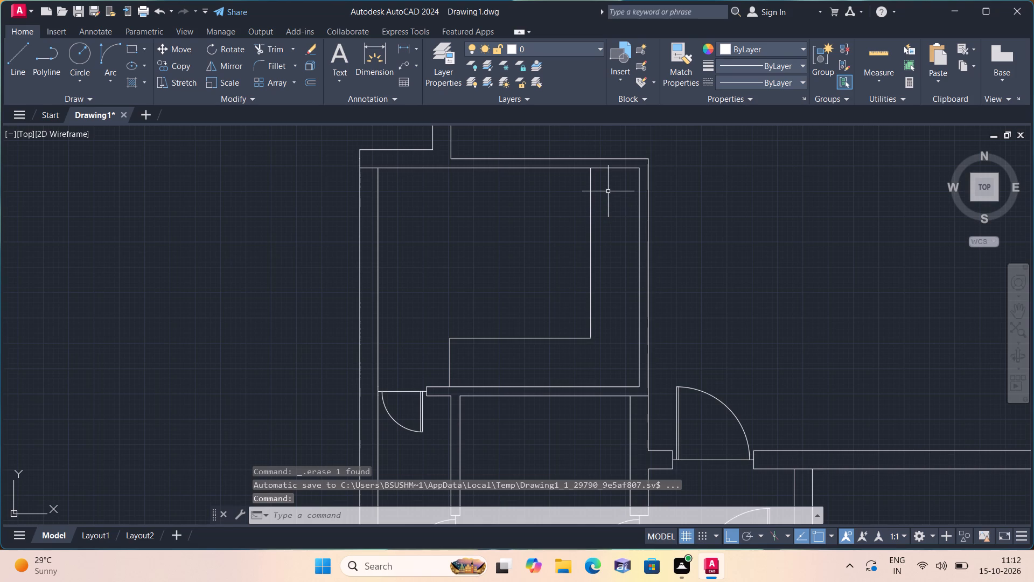
Draw a short vertical line across the north wall's thickness, in line with the counter's vertical edge.
text(l)
key(space)
scroll(577, 173, up, 2)
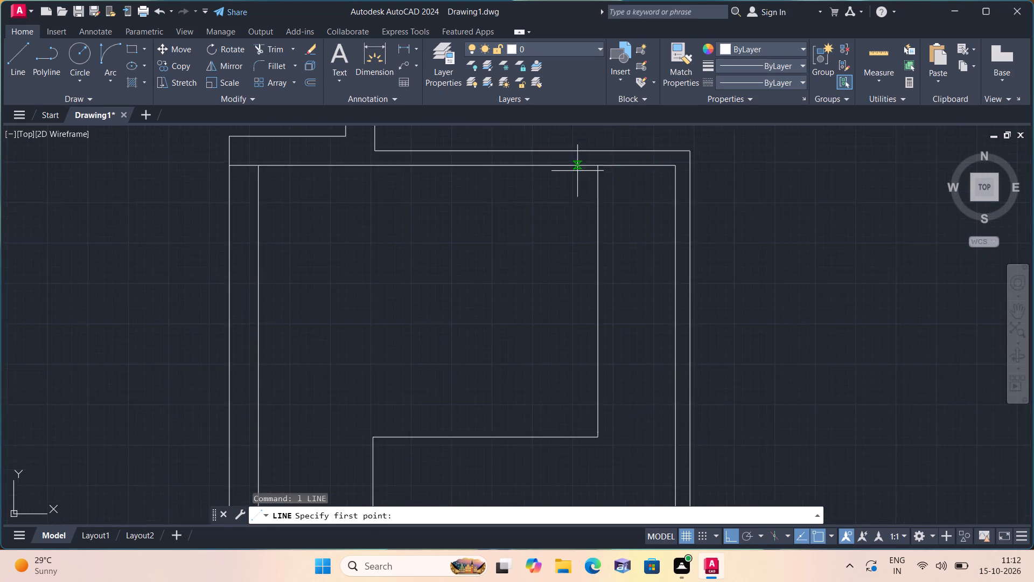
click(609, 165)
click(609, 142)
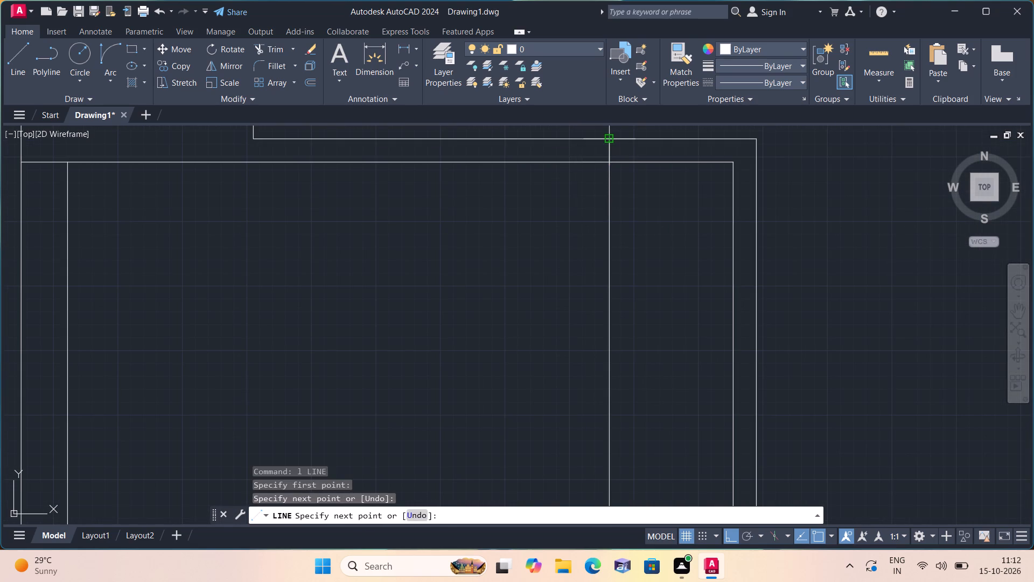
key(space)
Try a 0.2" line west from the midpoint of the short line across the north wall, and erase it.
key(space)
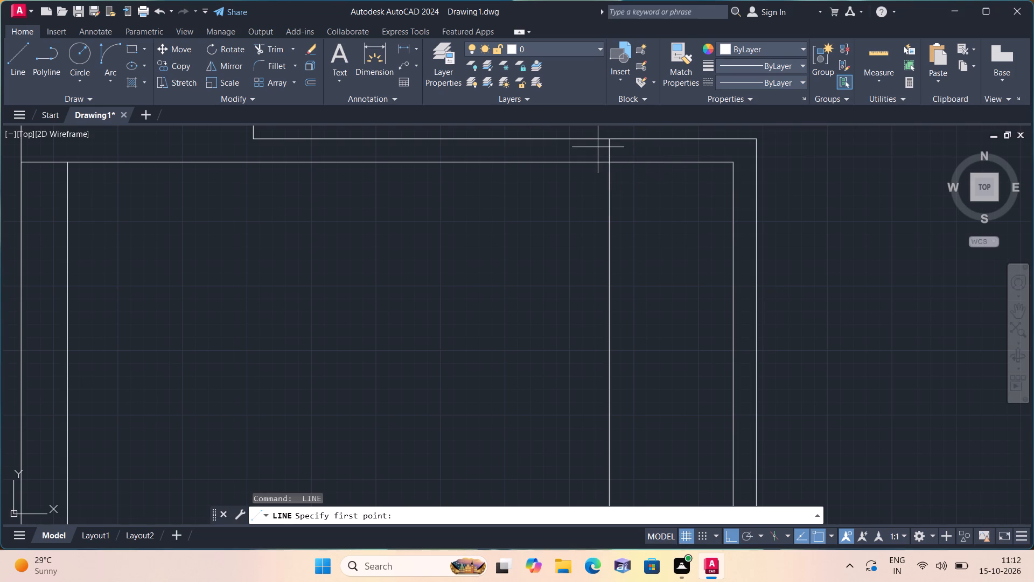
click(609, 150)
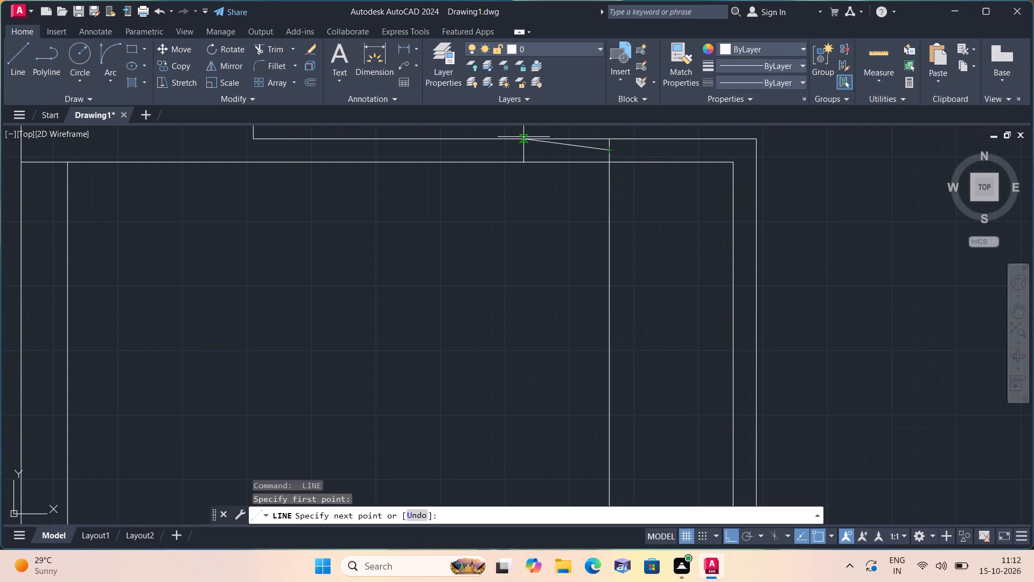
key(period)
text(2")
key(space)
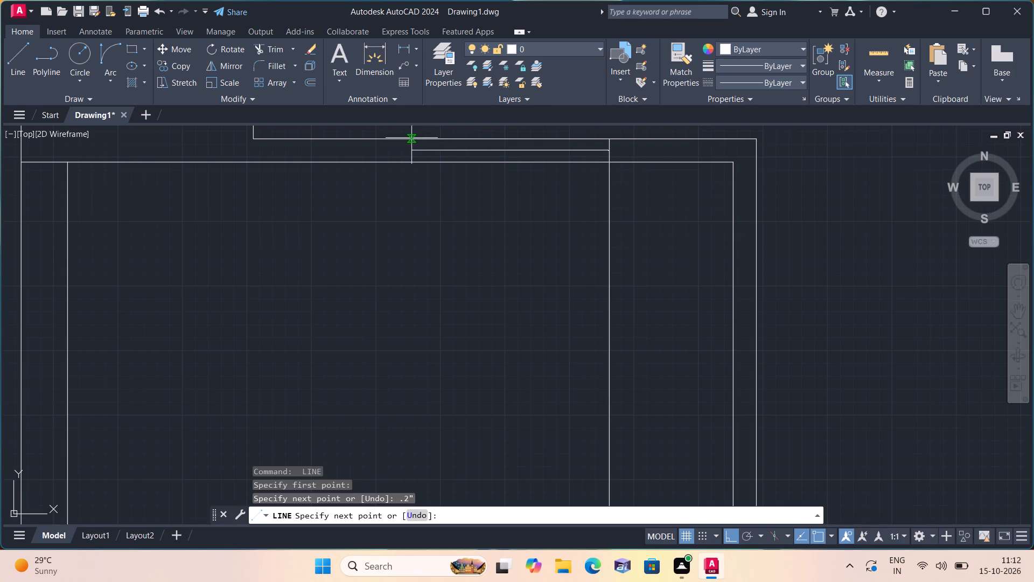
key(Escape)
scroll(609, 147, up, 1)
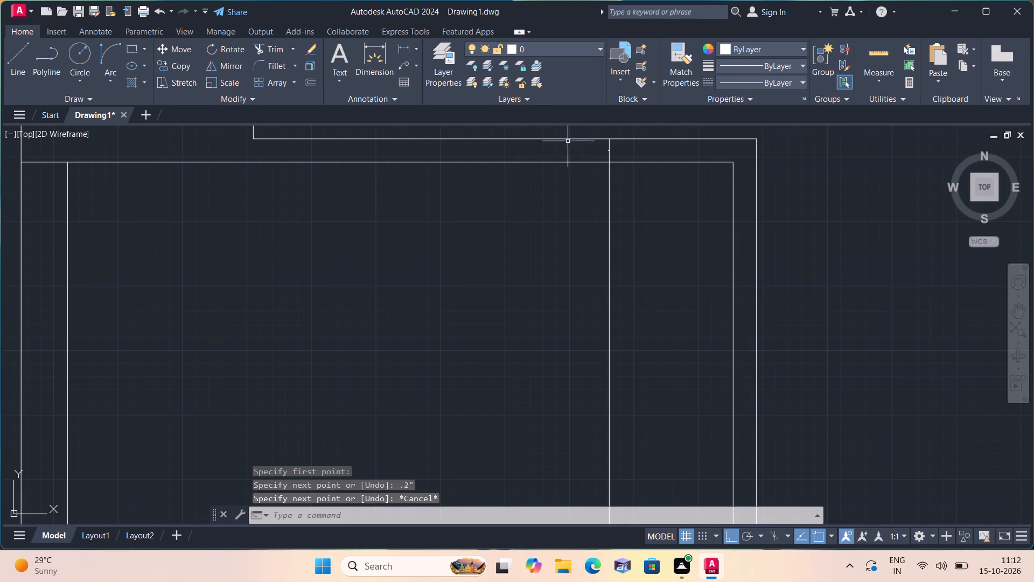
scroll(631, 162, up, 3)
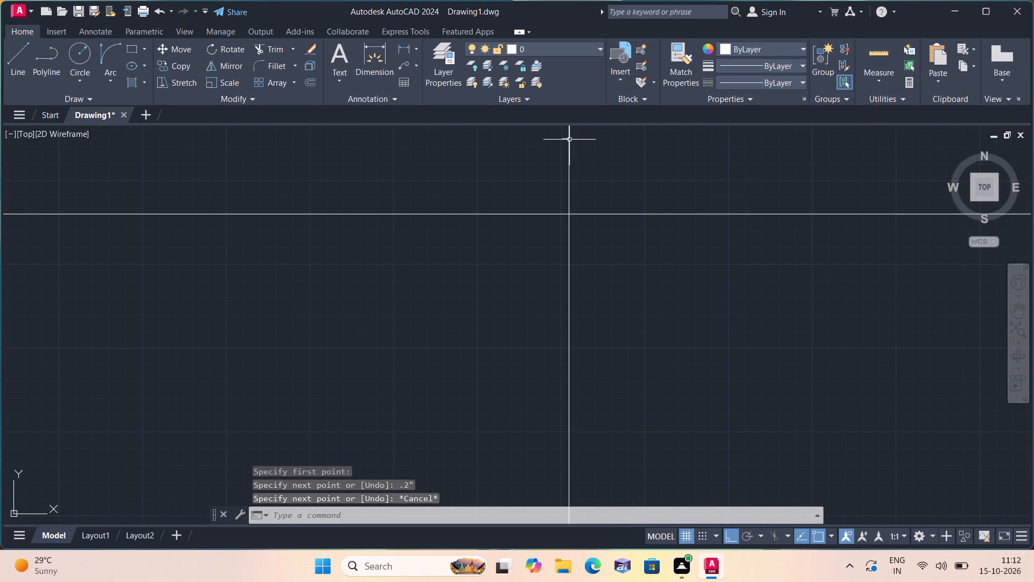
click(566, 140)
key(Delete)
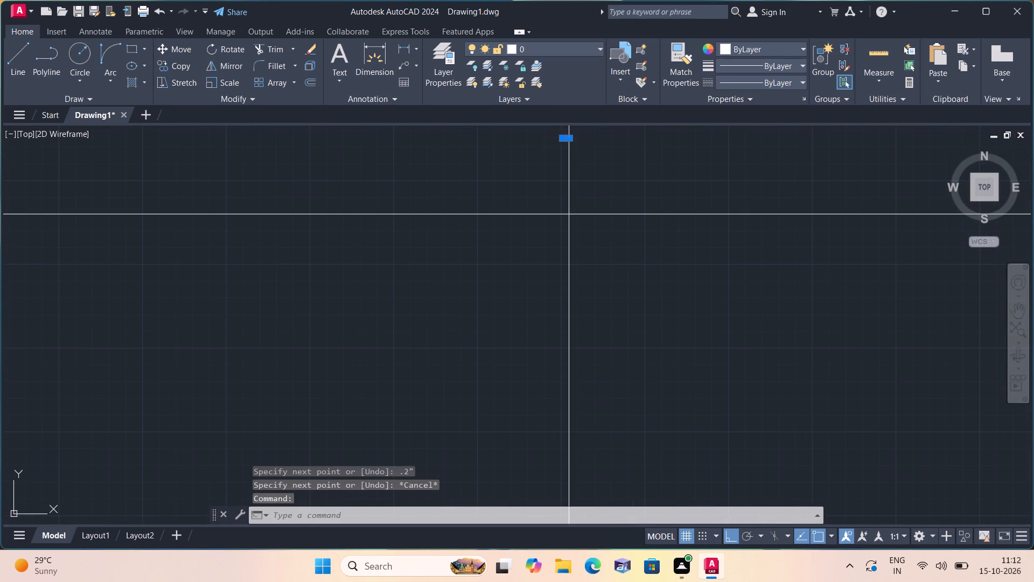
Draw a line west from the midpoint of the short line across the north wall in 2", 2' and 2" segments, then north to the outer face.
text(l)
key(space)
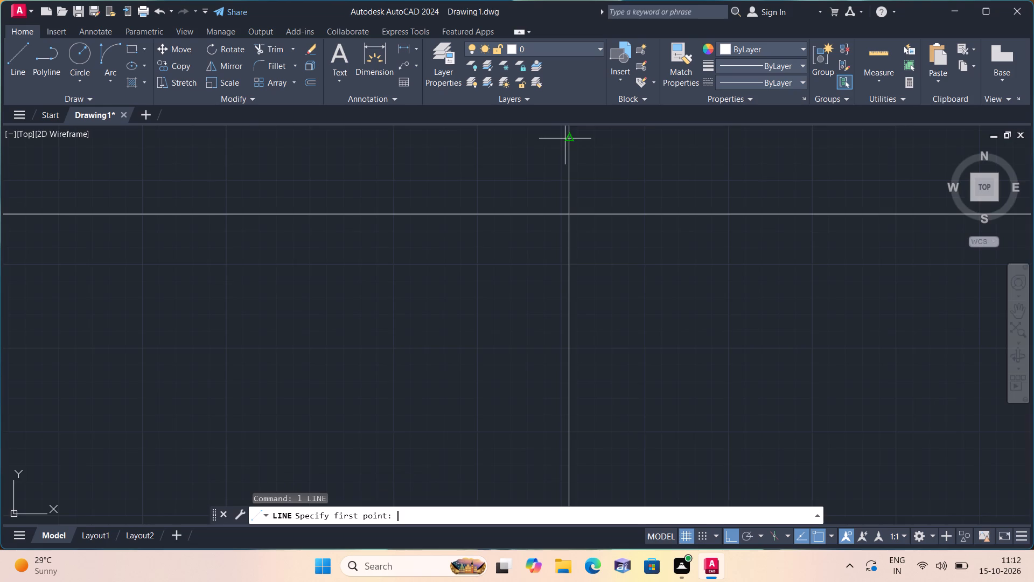
scroll(565, 138, down, 2)
middle_drag(549, 142, 563, 335)
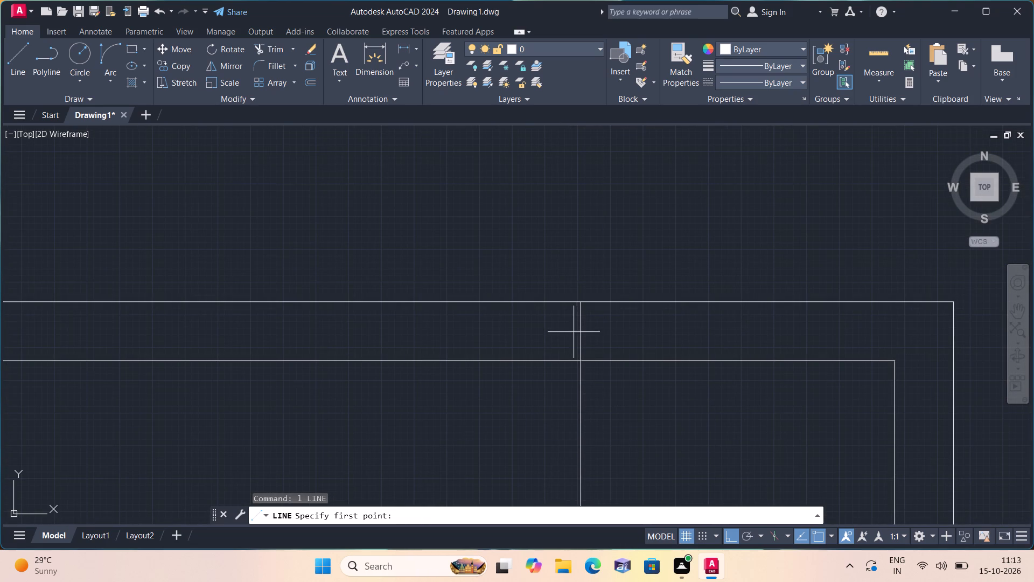
click(579, 332)
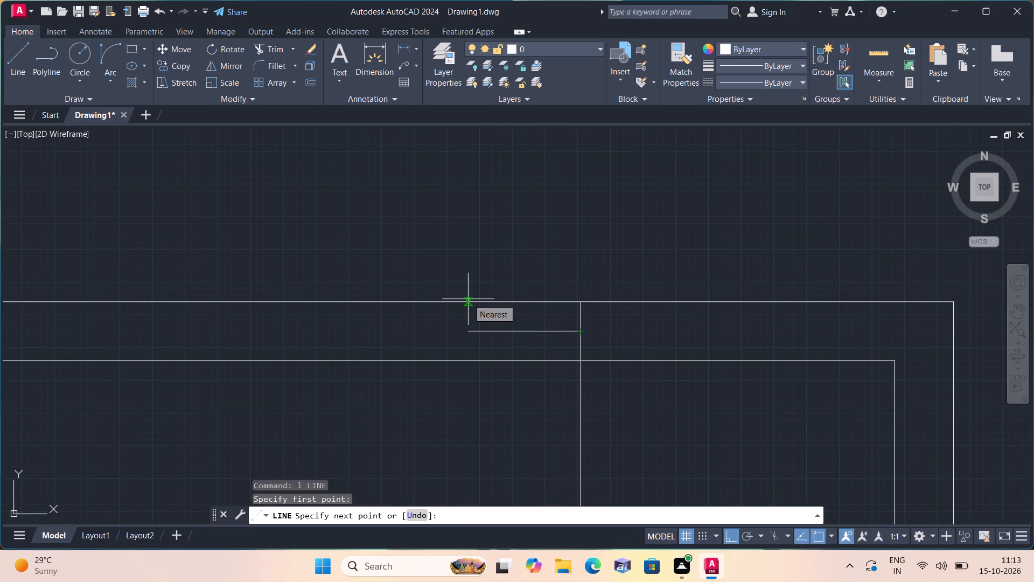
text(2')
key(BackSpace)
text(")
key(space)
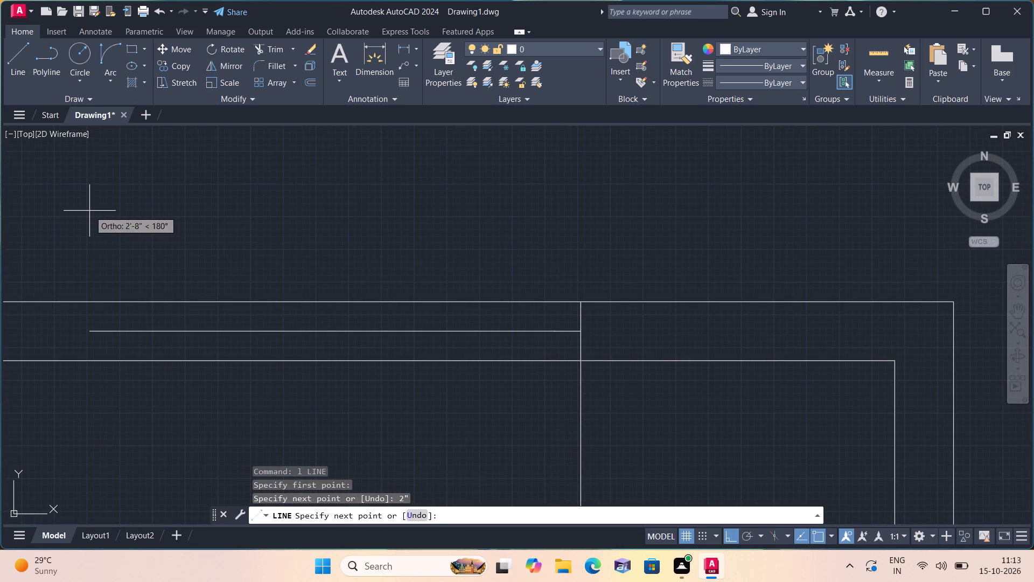
text(2')
key(space)
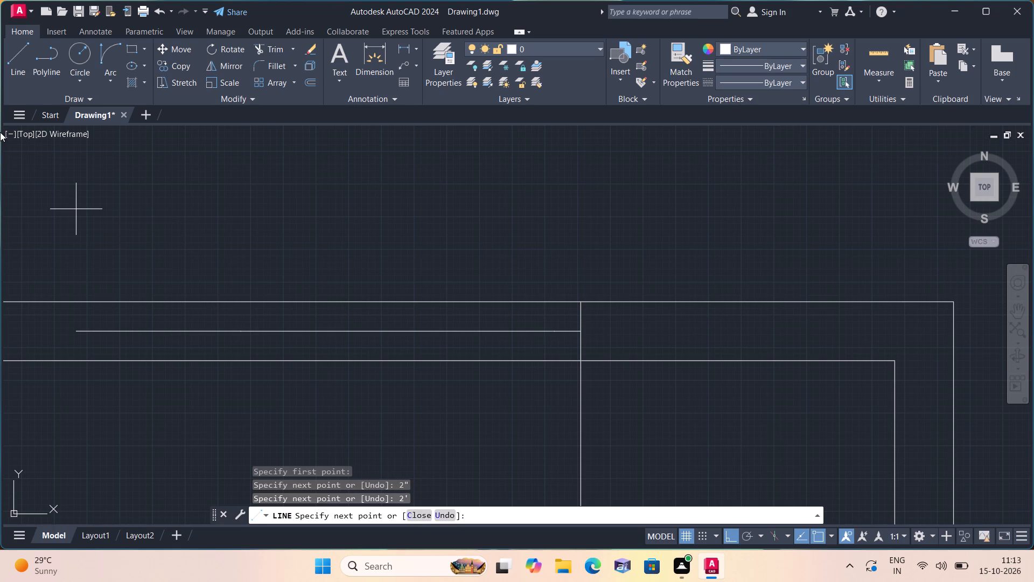
text(2")
key(space)
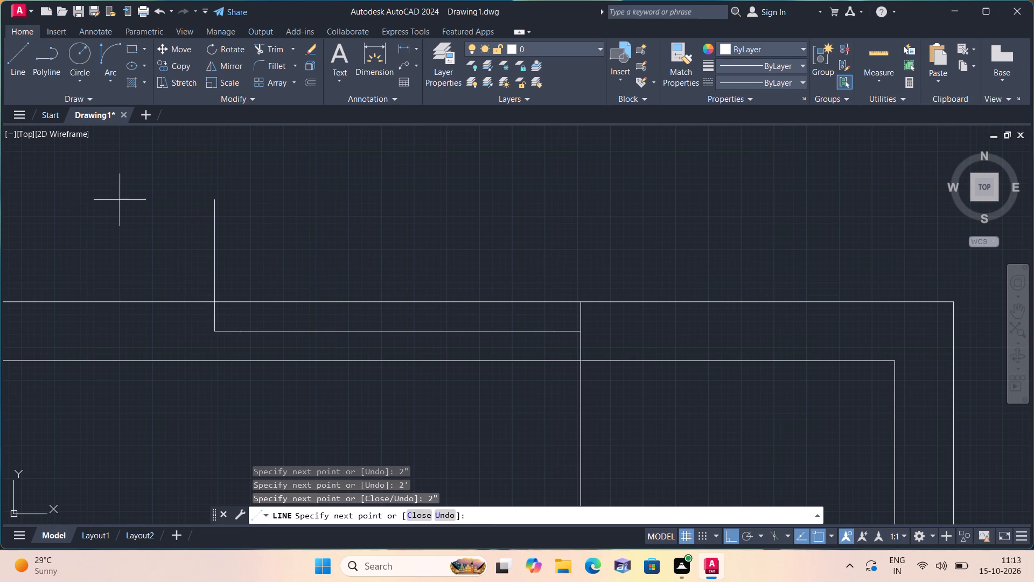
click(216, 300)
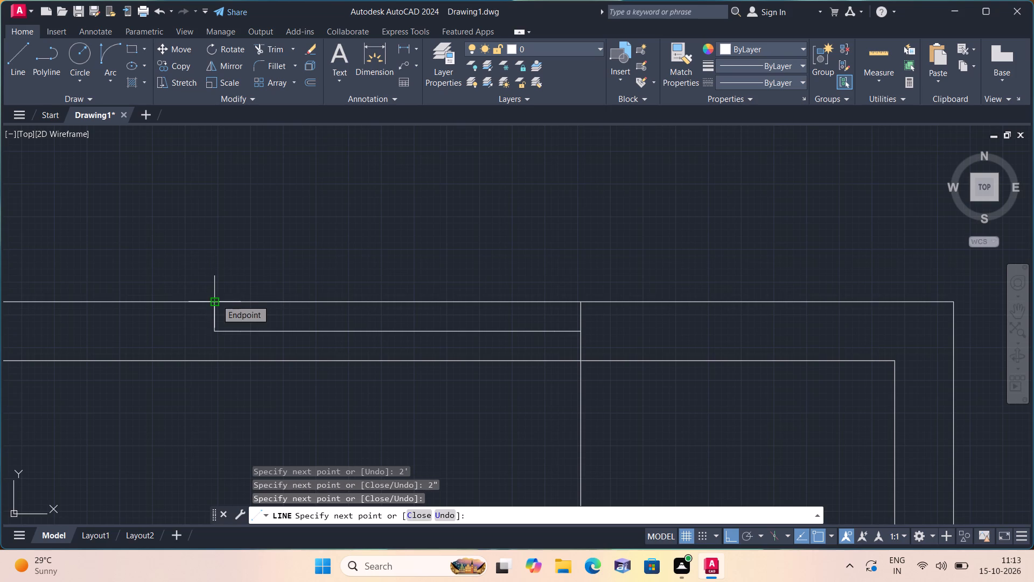
key(space)
Draw a line from the same corner south to the wall's inner face, completing the opening's west jamb.
key(space)
click(217, 333)
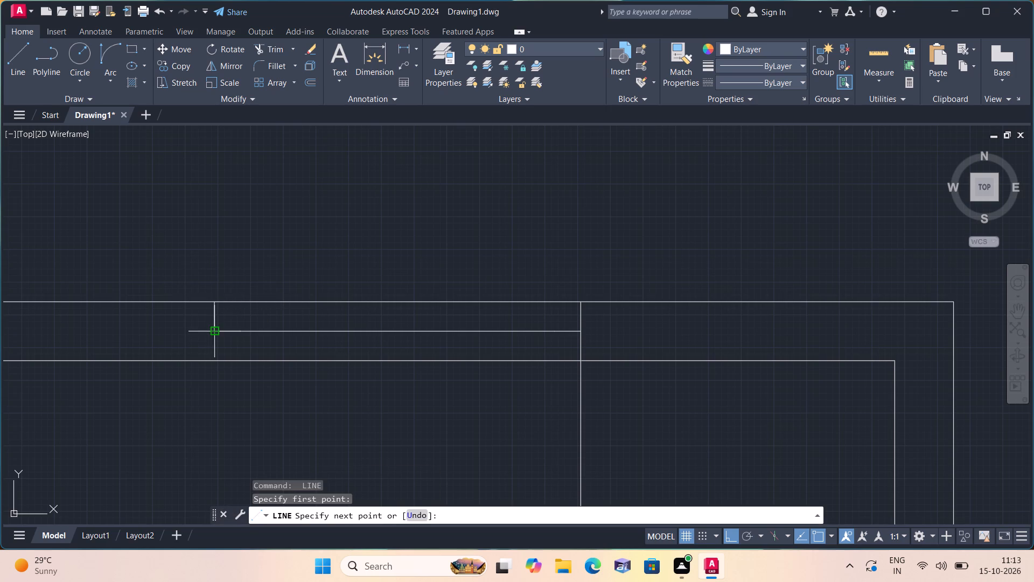
click(216, 357)
key(space)
Trim away both north wall faces and the 2' centre segment between the two jambs to open the doorway.
text(trim)
key(space)
drag(336, 263, 301, 451)
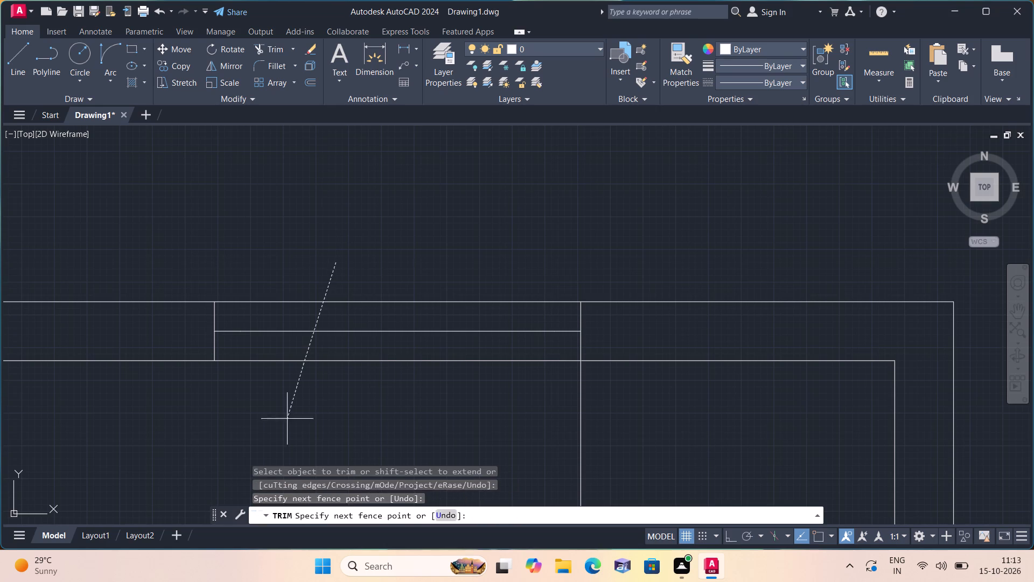
drag(301, 451, 301, 454)
key(space)
Draw a 2' door leaf line south from the free end of the 2" stub on the opening's east jamb.
key(l)
key(space)
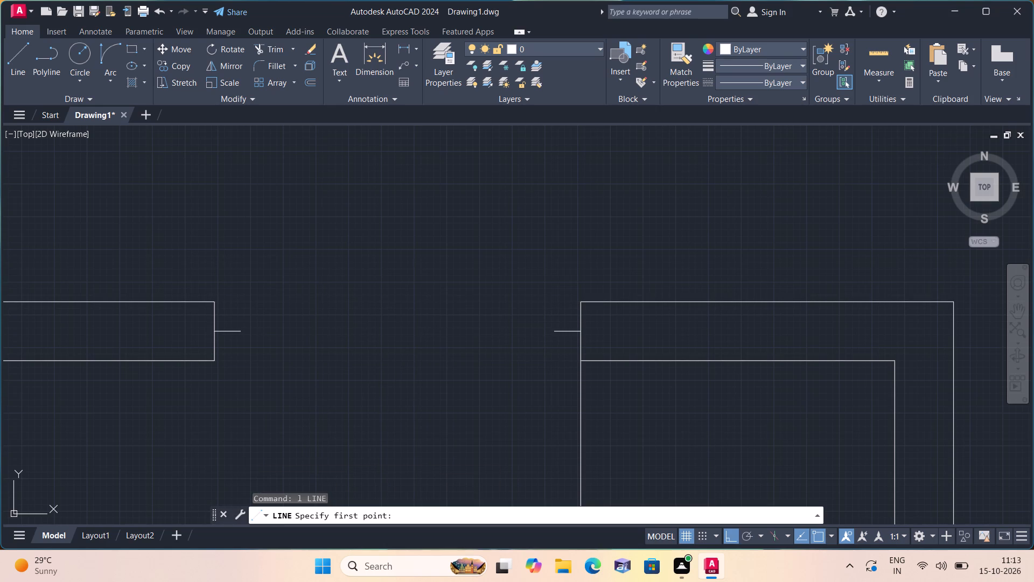
click(556, 333)
middle_drag(536, 392, 527, 249)
scroll(532, 392, down, 1)
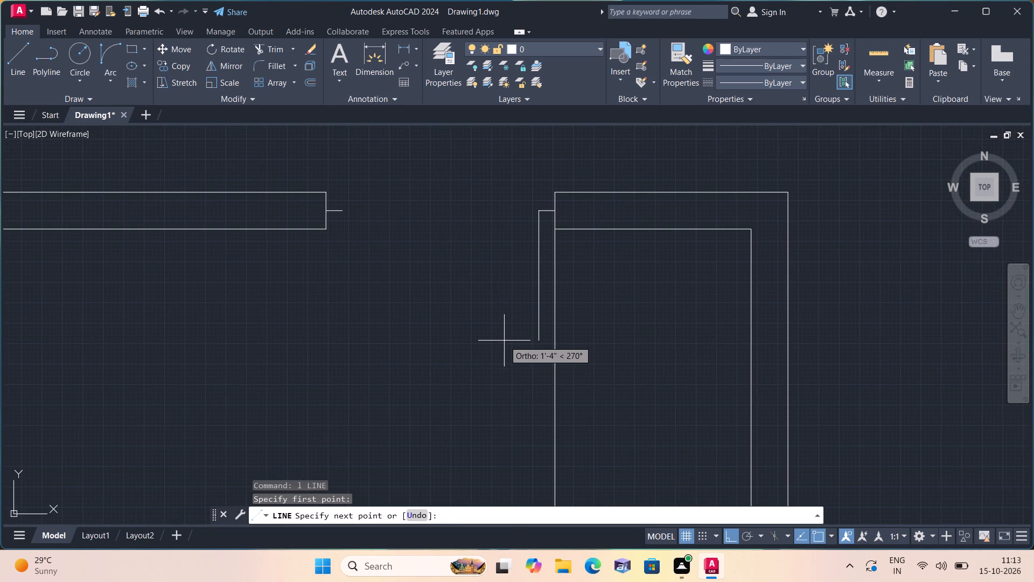
text(2')
key(space)
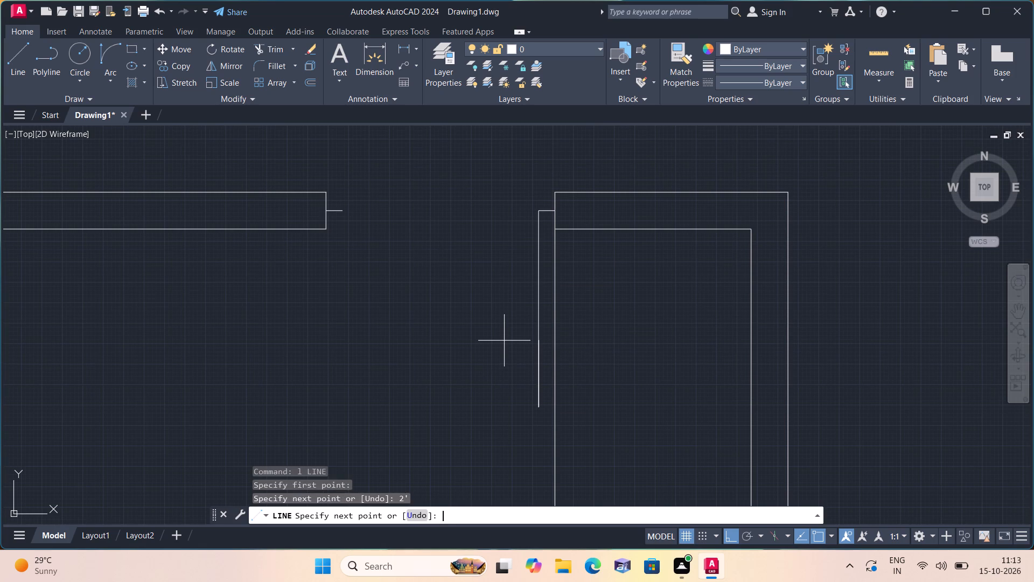
key(Escape)
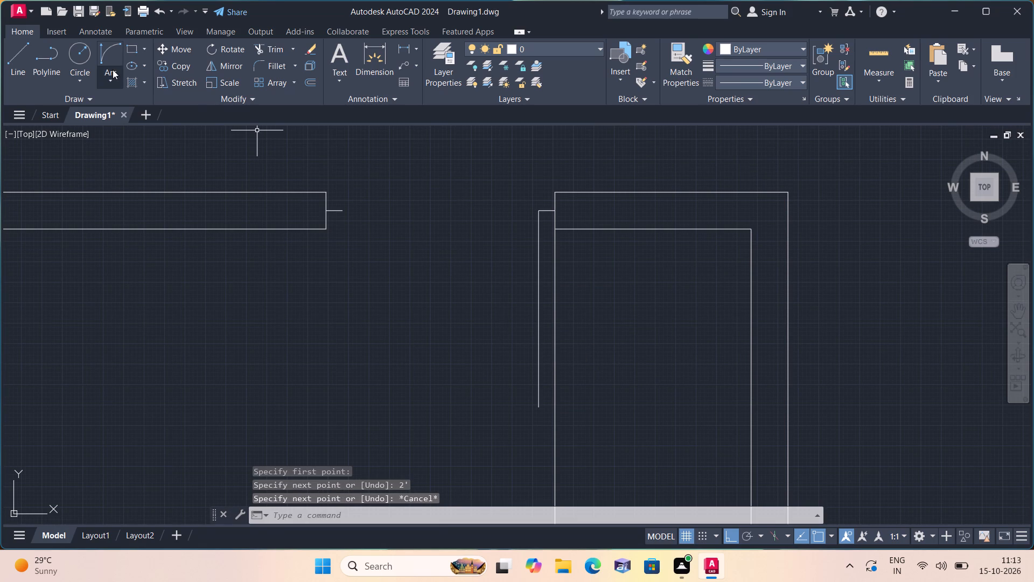
Draw a quarter-circle door swing arc from the leaf's lower end to the free end of the west jamb's stub.
click(106, 77)
click(145, 249)
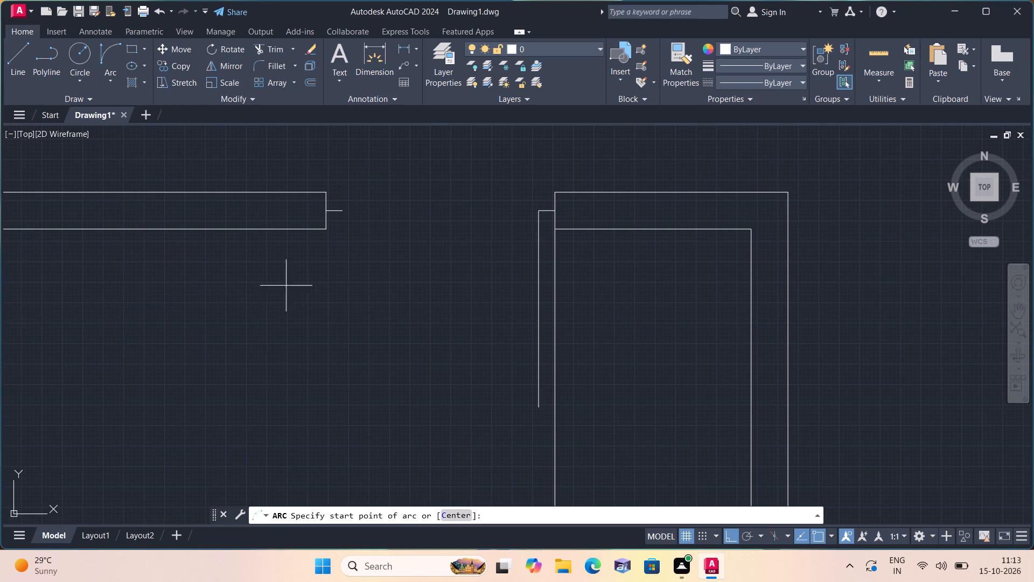
click(537, 407)
click(341, 209)
click(331, 327)
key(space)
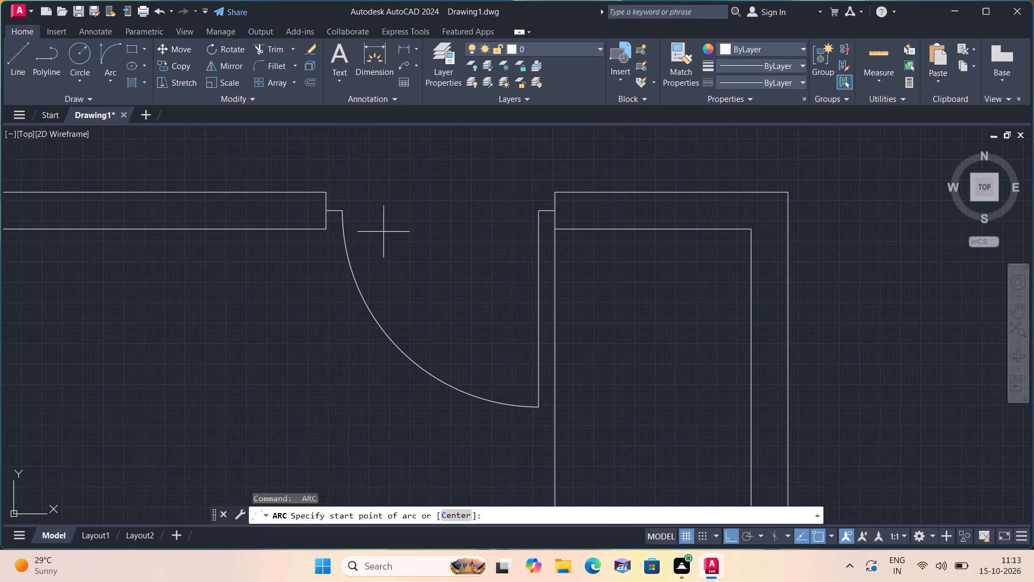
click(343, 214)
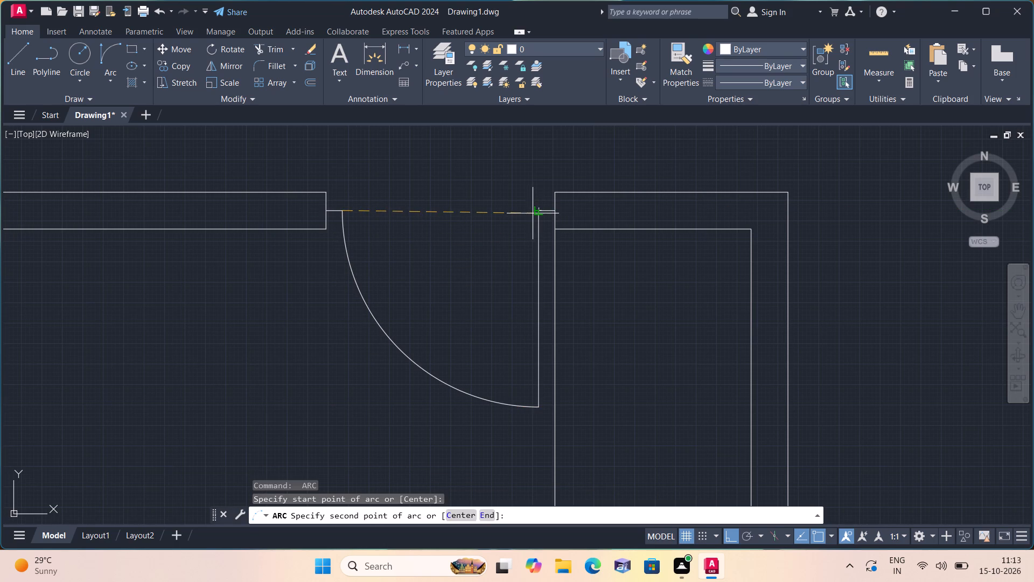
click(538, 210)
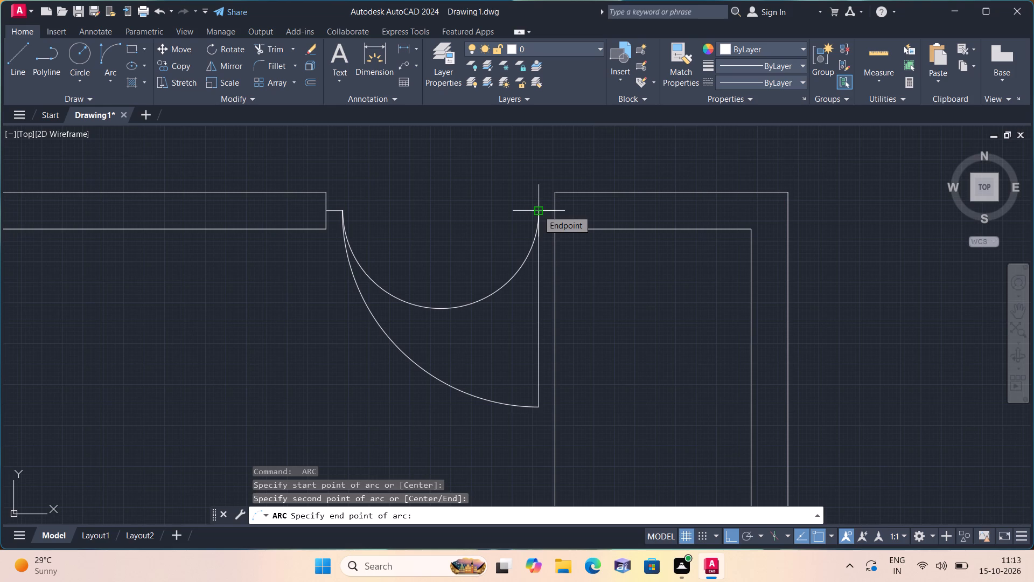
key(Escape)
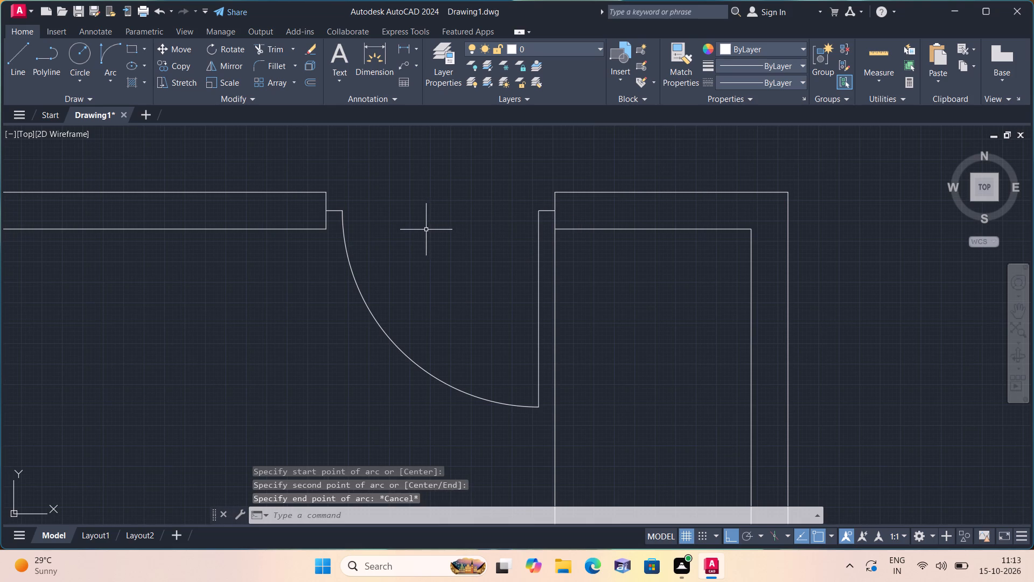
Draw a horizontal line across the doorway joining the free ends of the west and east jamb stubs.
key(l)
key(space)
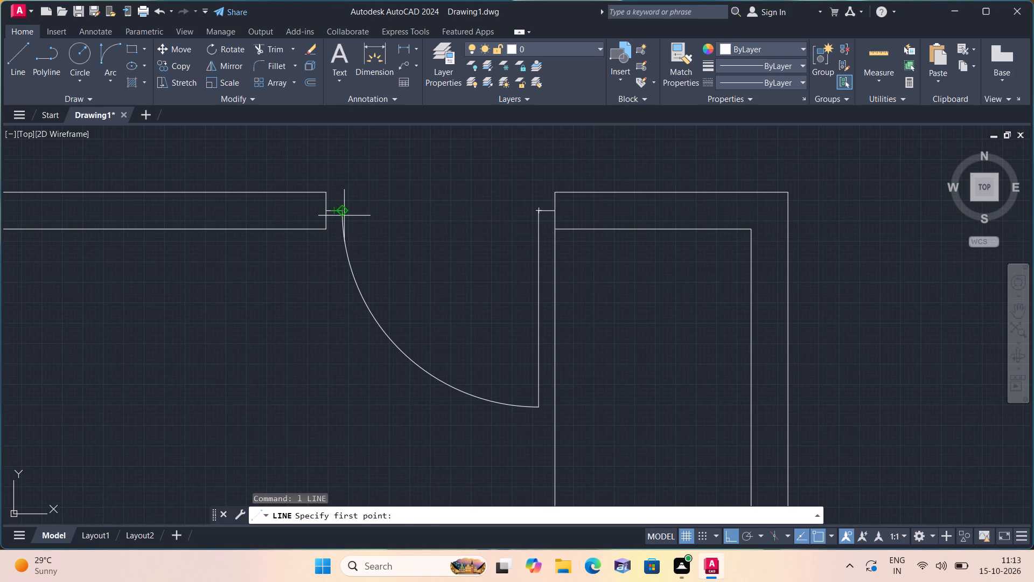
click(344, 216)
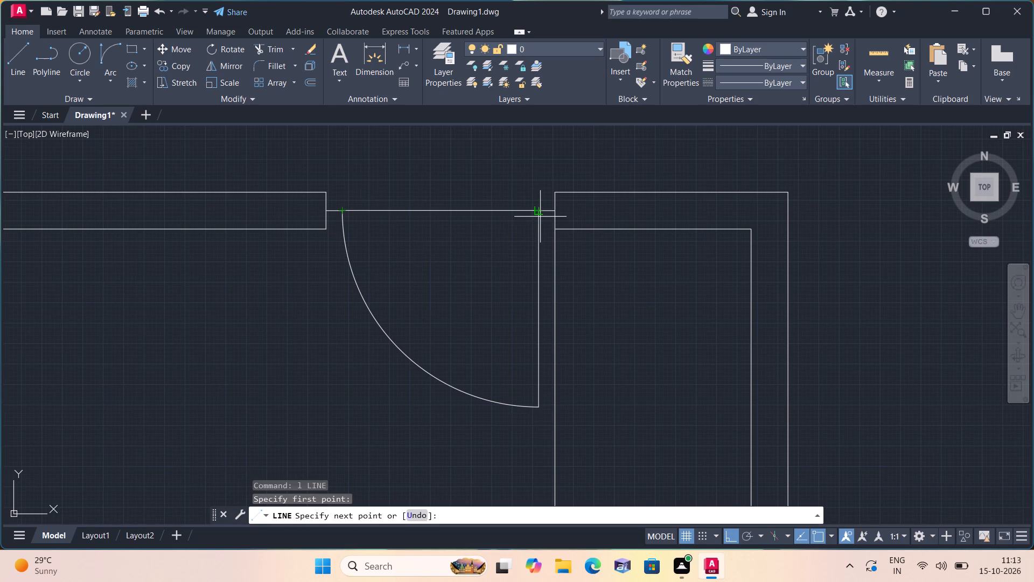
click(541, 210)
key(space)
Offset the vertical door leaf line 1" to the west, into the doorway, to give the leaf thickness.
text(offset 1")
key(space)
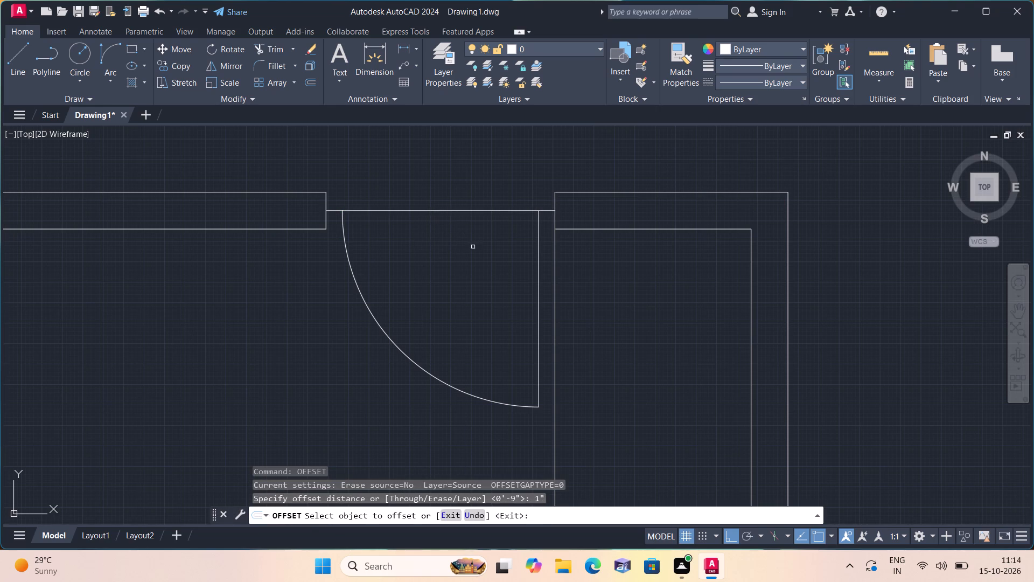
click(541, 284)
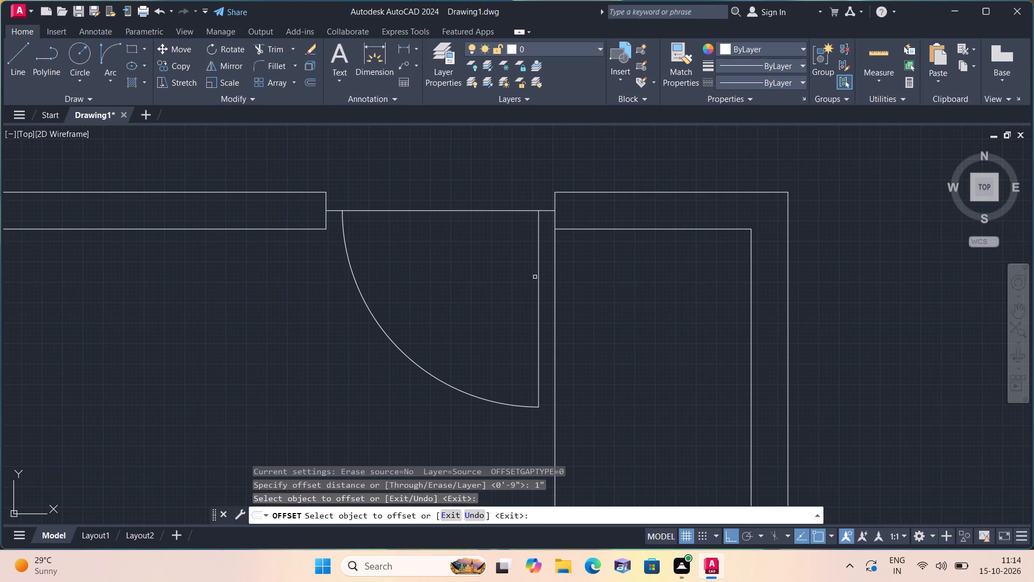
click(539, 283)
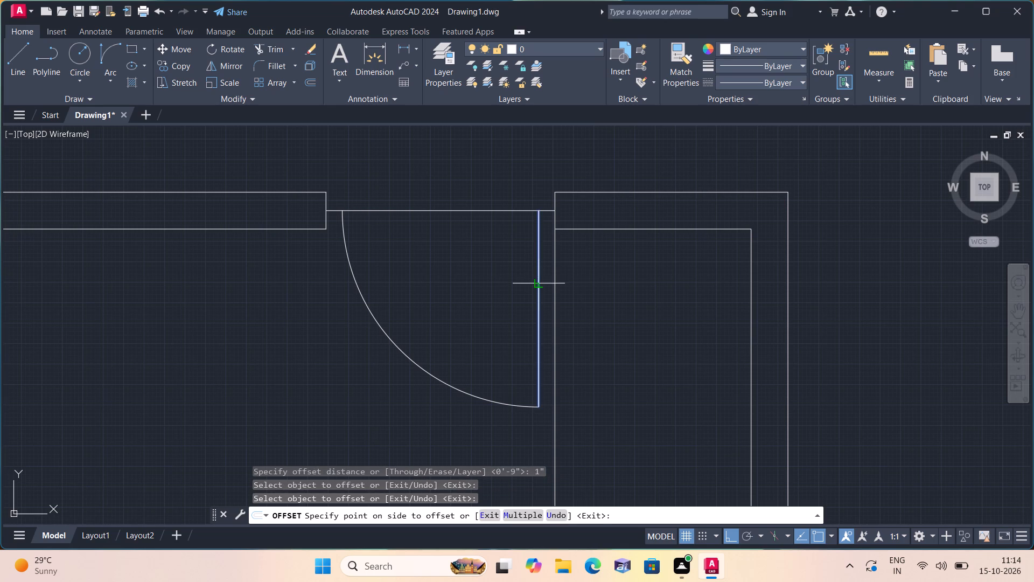
click(490, 256)
key(space)
Examine the floor plan around the new door, the central hall, the staircase and the west wall.
scroll(474, 259, down, 2)
scroll(383, 251, down, 2)
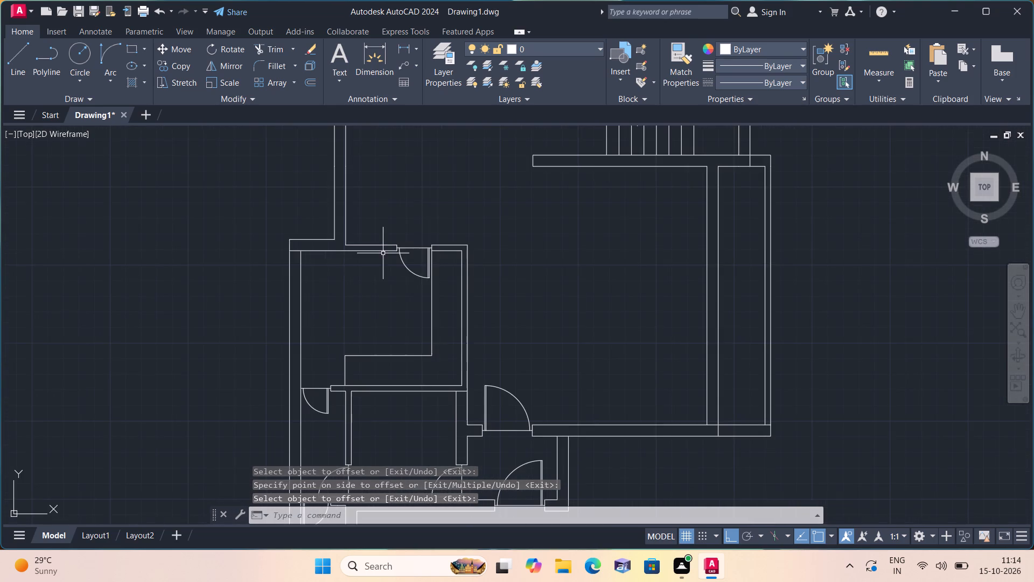
scroll(548, 214, down, 2)
middle_drag(508, 215, 532, 315)
scroll(552, 267, up, 2)
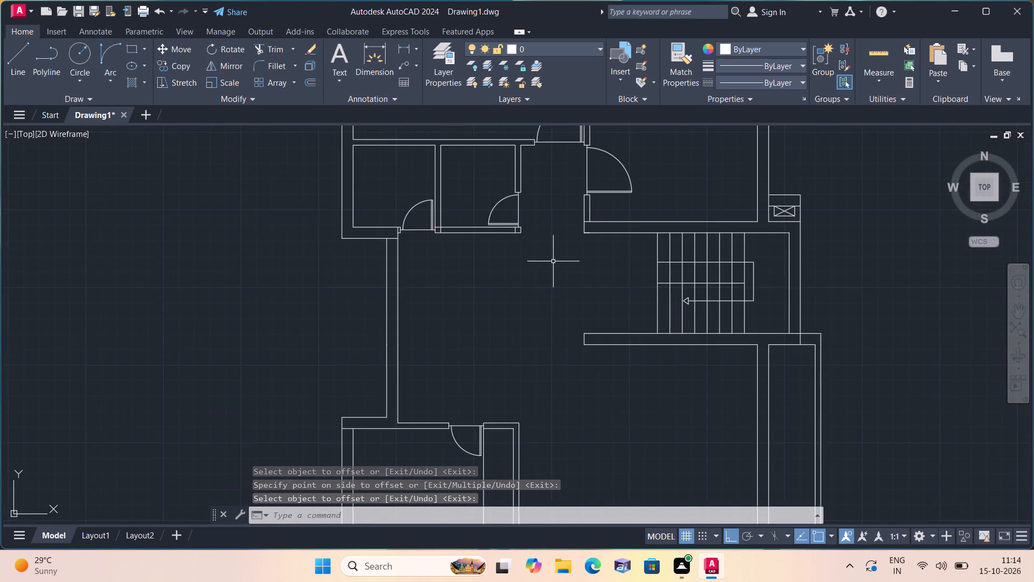
scroll(553, 261, up, 1)
scroll(553, 261, down, 2)
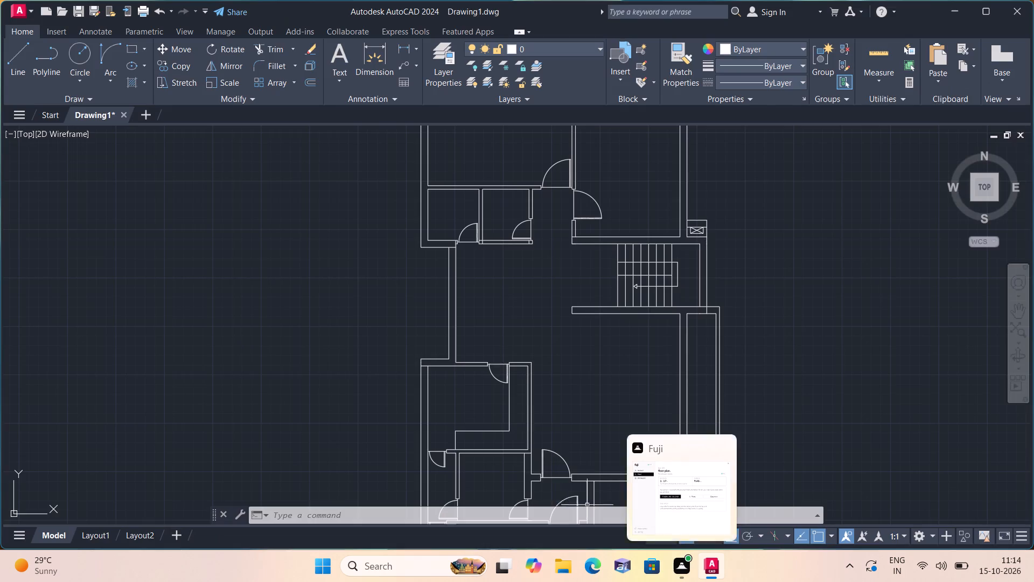
scroll(439, 323, up, 1)
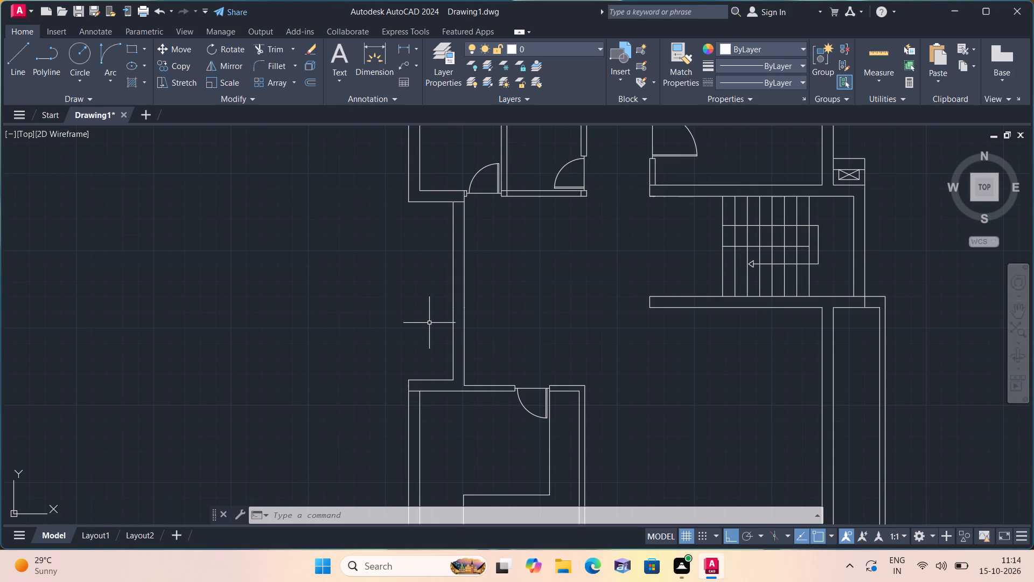
scroll(455, 315, down, 1)
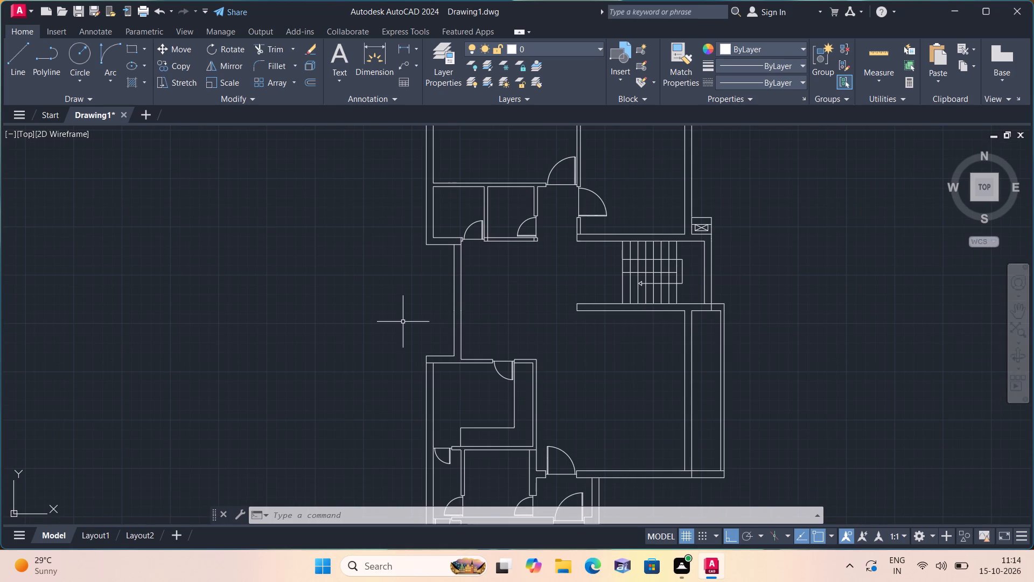
middle_drag(422, 333, 497, 349)
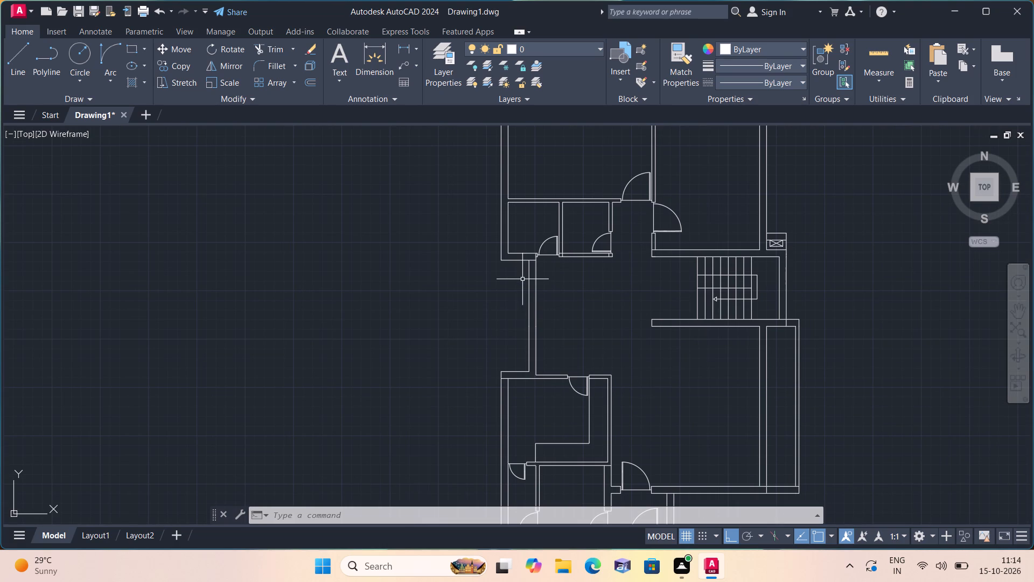
middle_drag(520, 279, 478, 295)
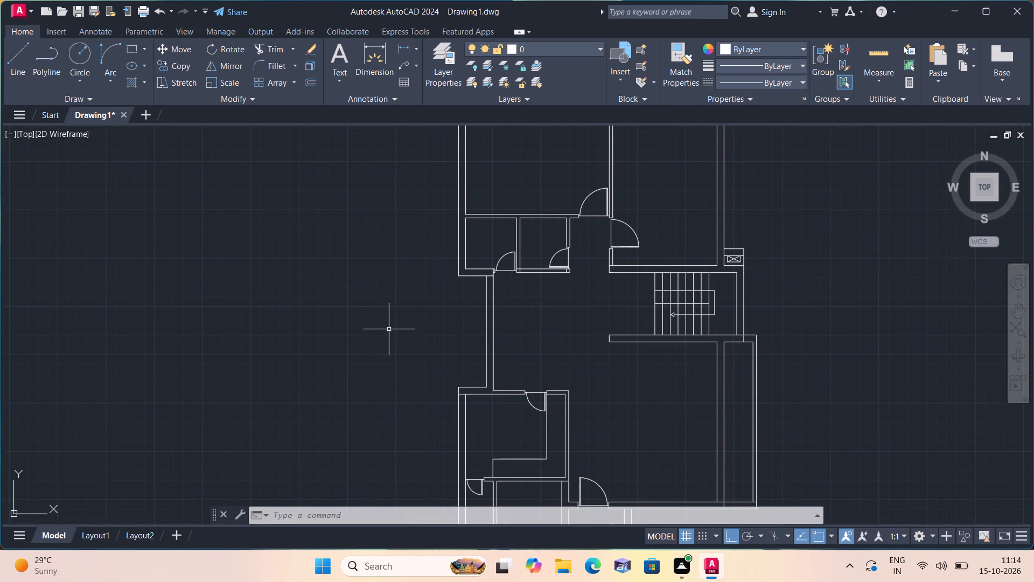
Draw the recess outline on the west side: 1' west from the lower wall corner, north, and back east to the upper wall corner.
text(l)
key(space)
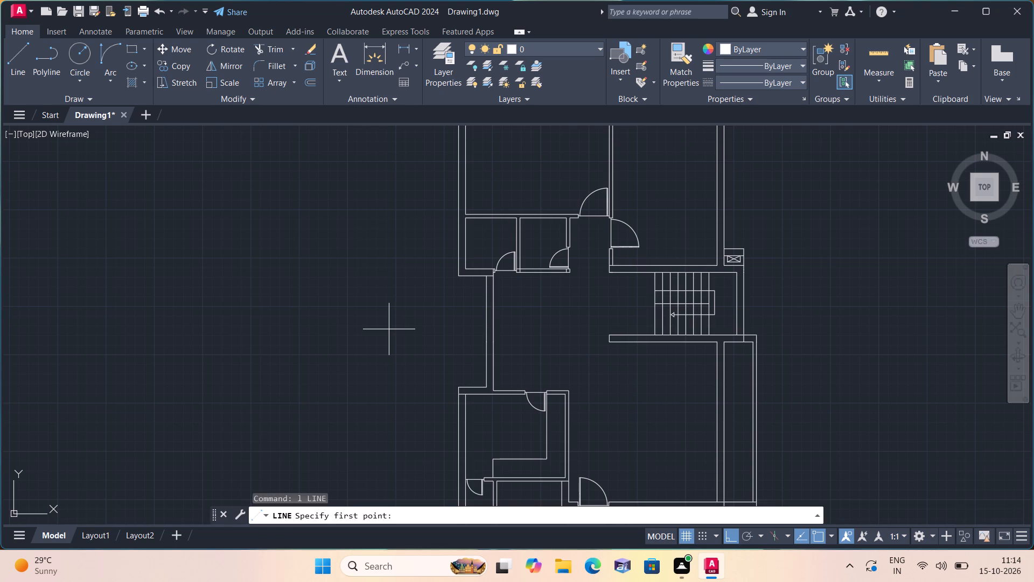
click(459, 388)
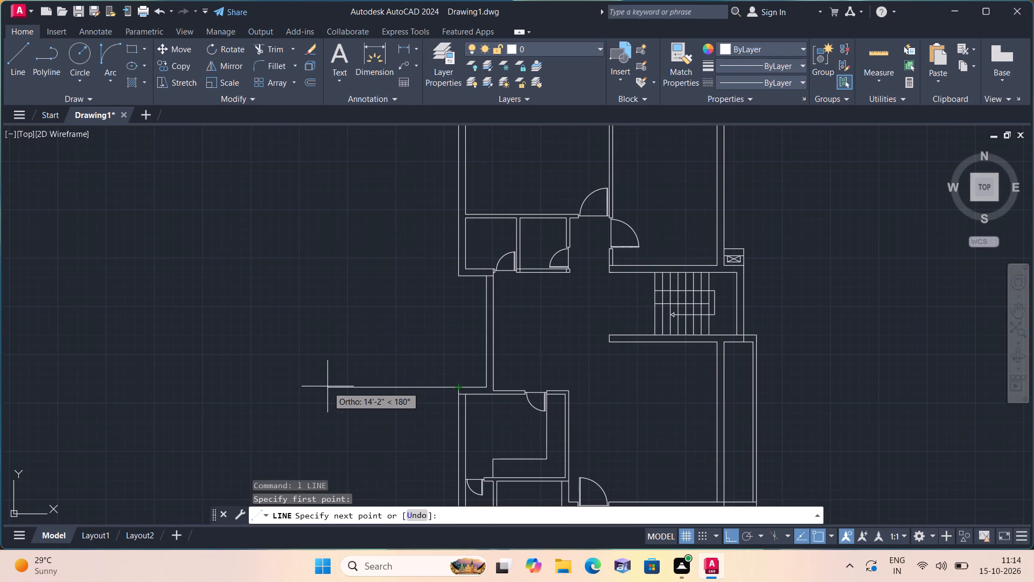
text(1')
key(space)
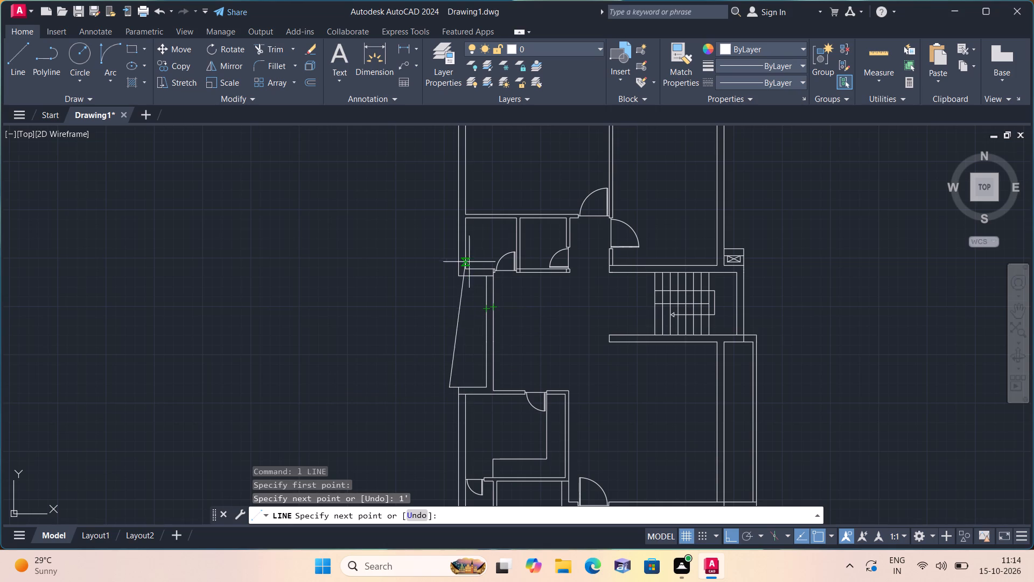
click(448, 278)
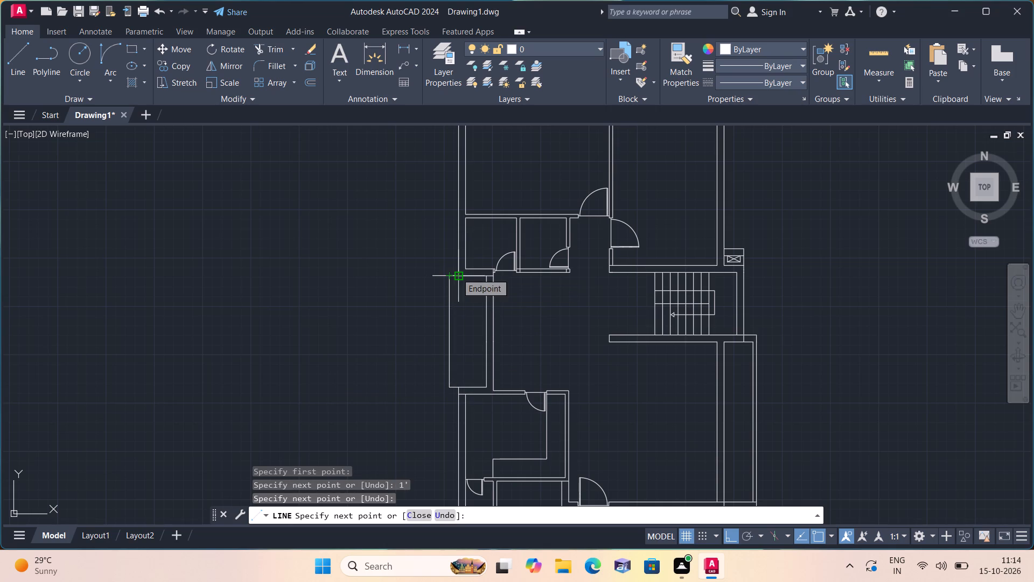
click(457, 273)
key(space)
Offset the recess outline's long west line 4.5" outward to the west to give the wall its thickness.
text(off)
key(space)
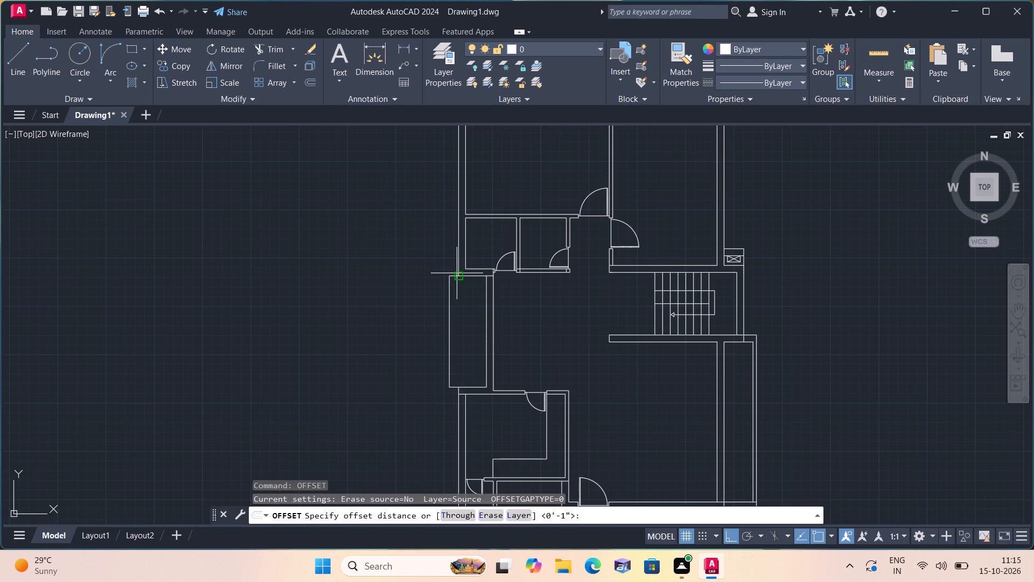
text(44.)
key(BackSpace)
key(BackSpace)
text(.5")
key(space)
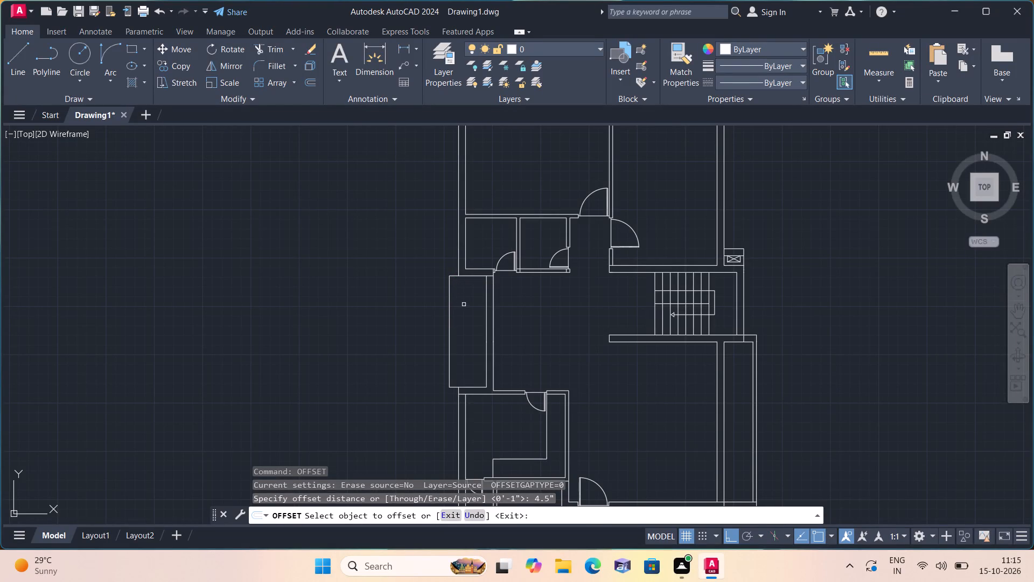
click(449, 297)
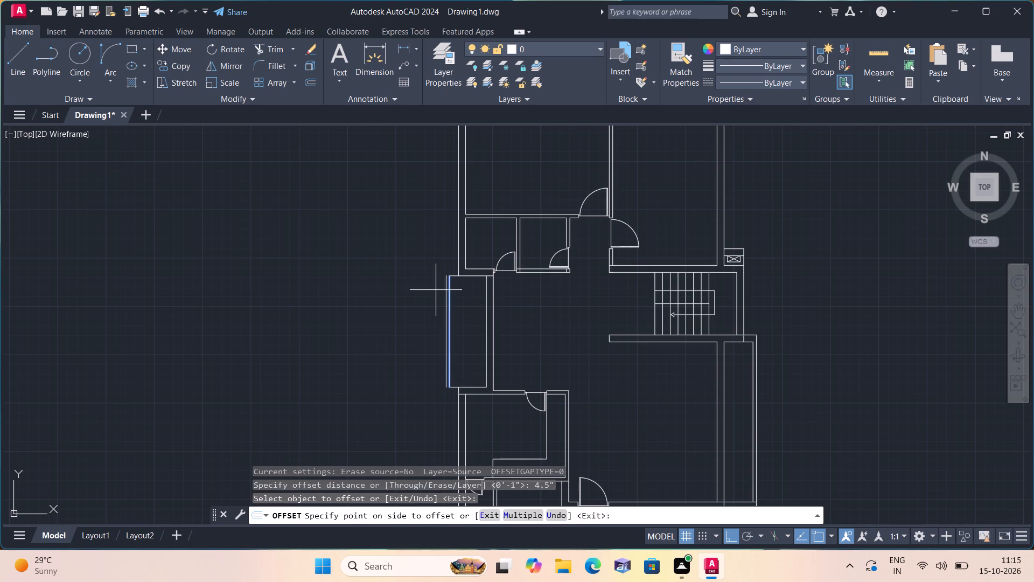
click(434, 288)
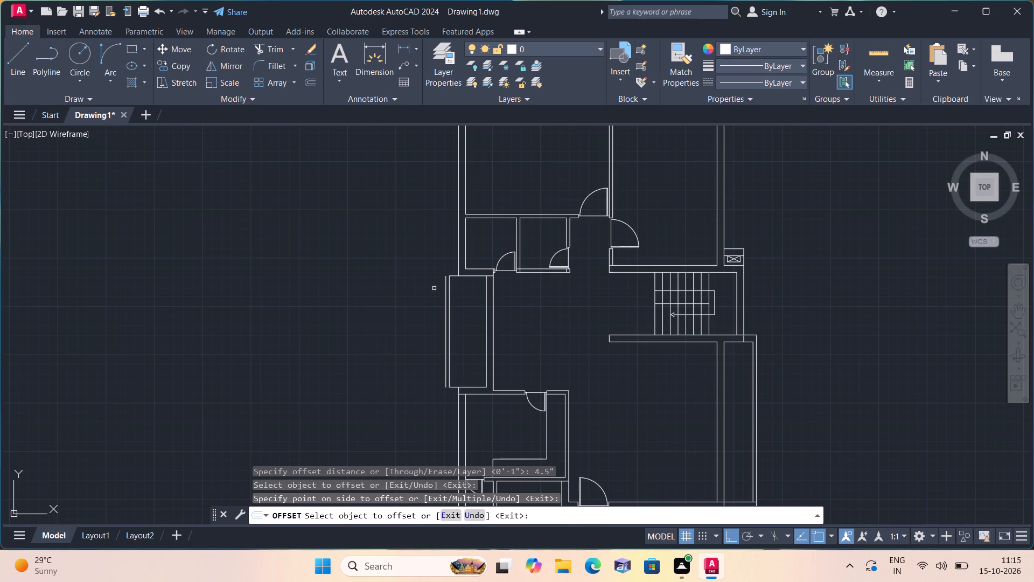
key(space)
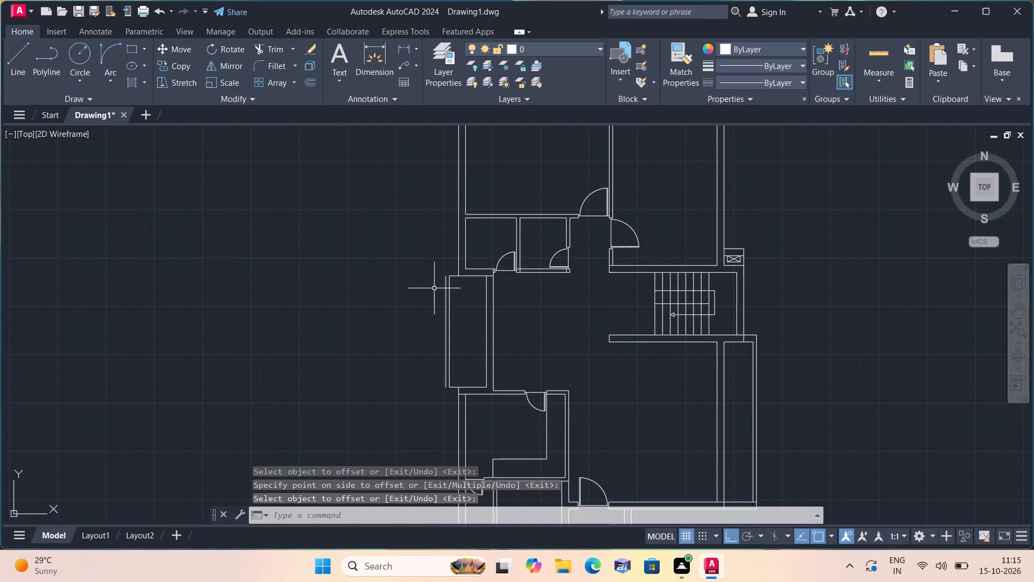
Offset the recess outline's short north and south lines 9" outward, away from the recess.
key(space)
text(9")
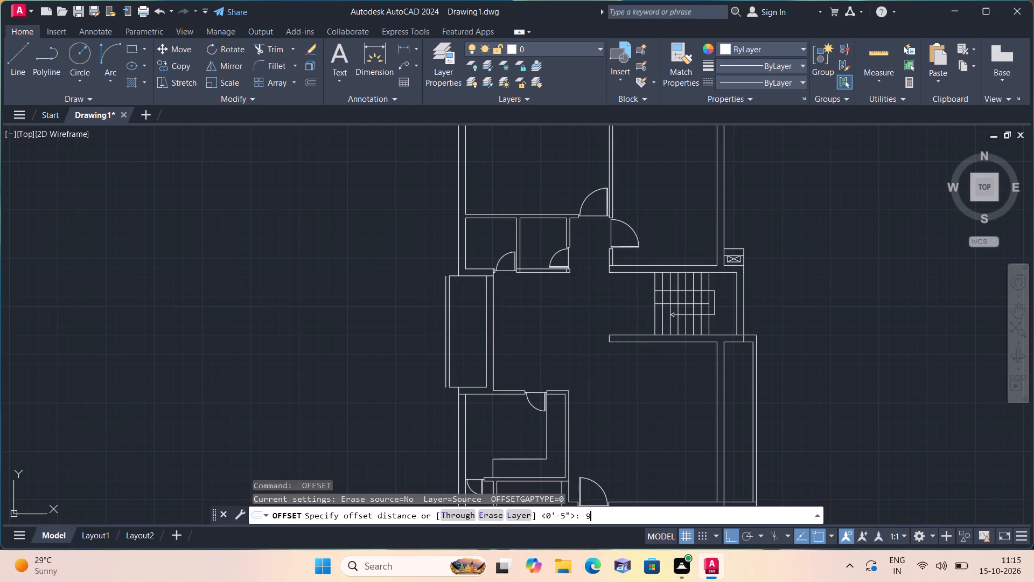
key(space)
scroll(434, 288, up, 2)
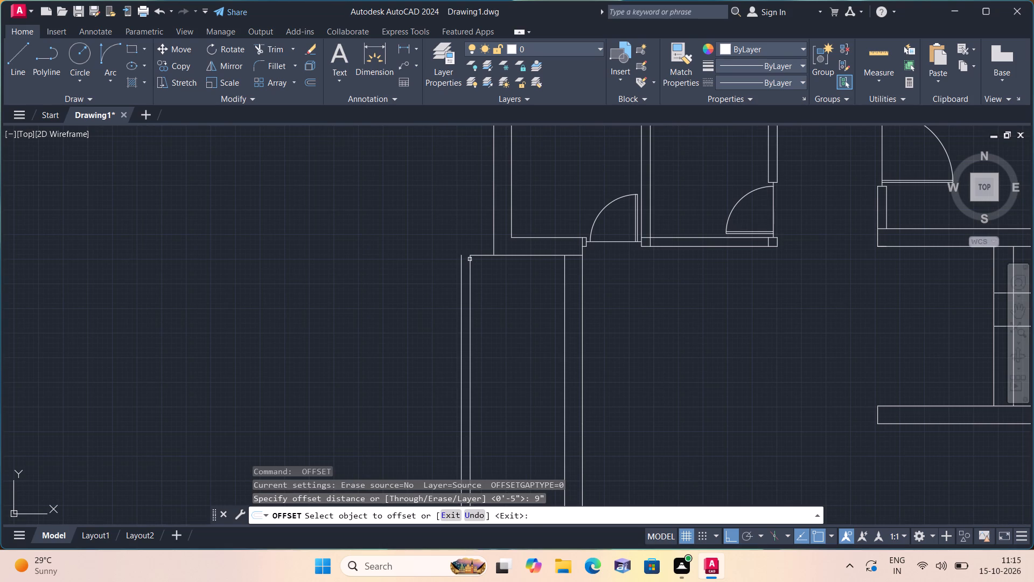
click(475, 255)
click(480, 235)
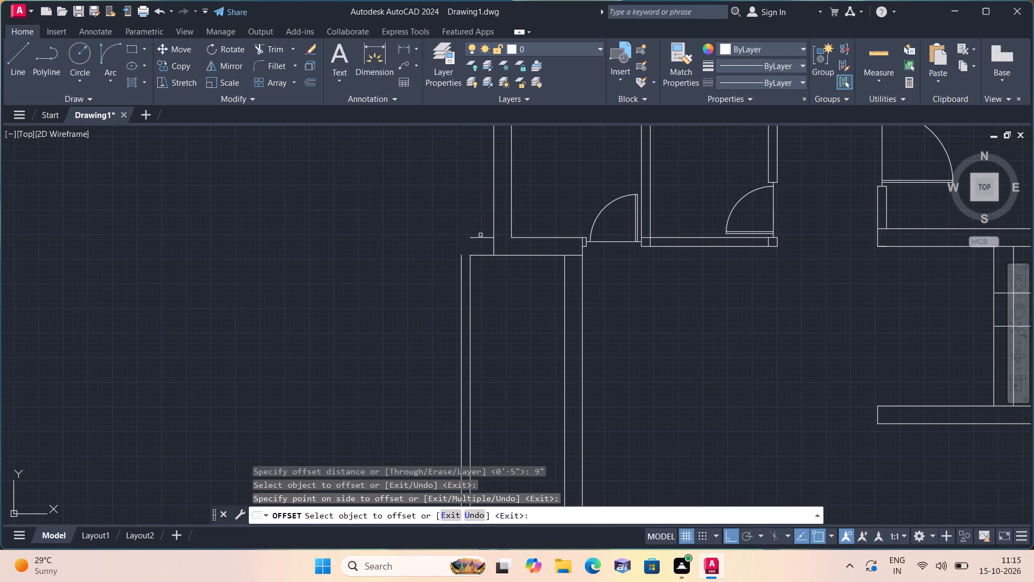
scroll(480, 235, down, 1)
scroll(446, 410, up, 1)
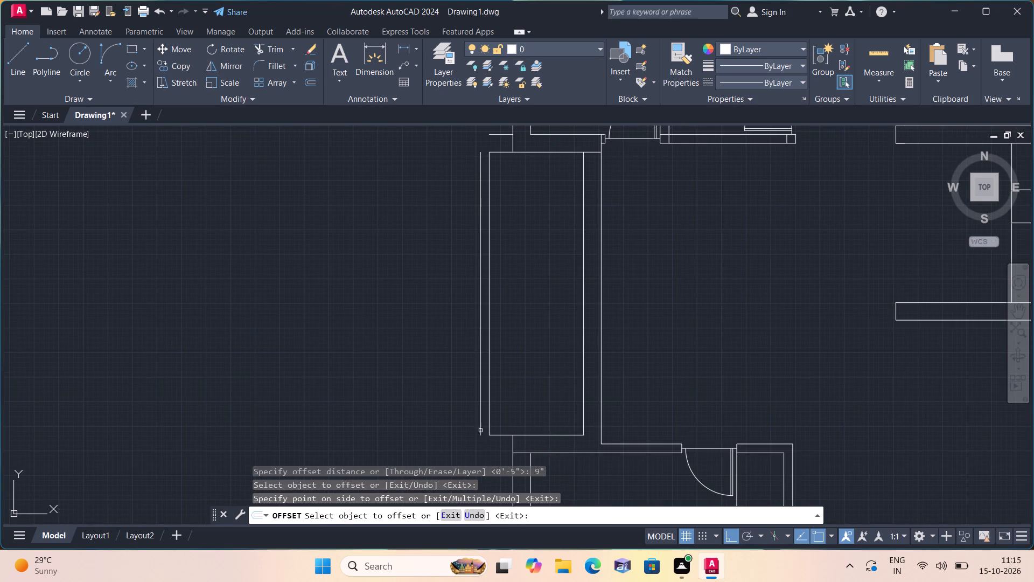
click(500, 435)
click(476, 447)
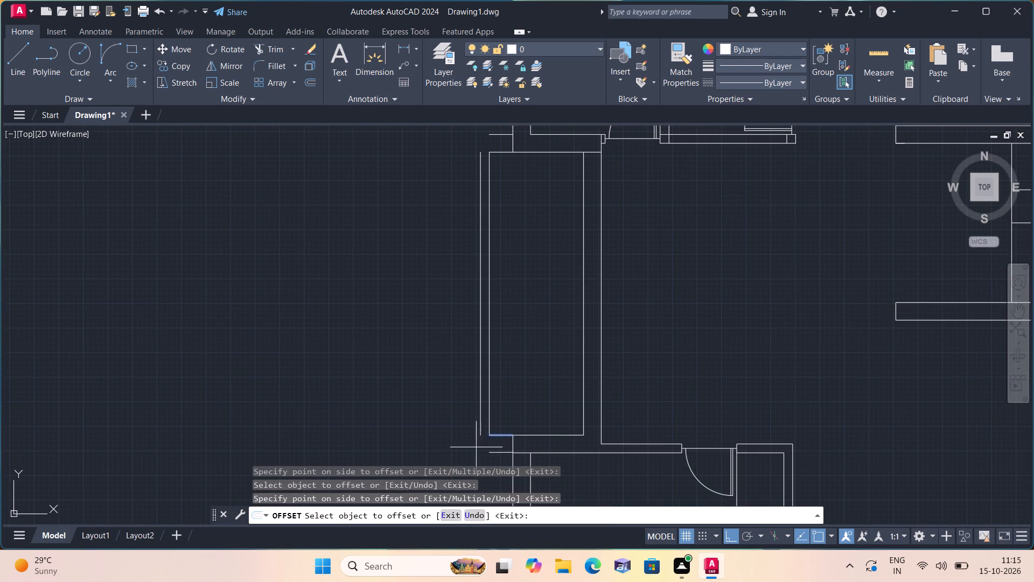
middle_drag(469, 446, 443, 387)
key(space)
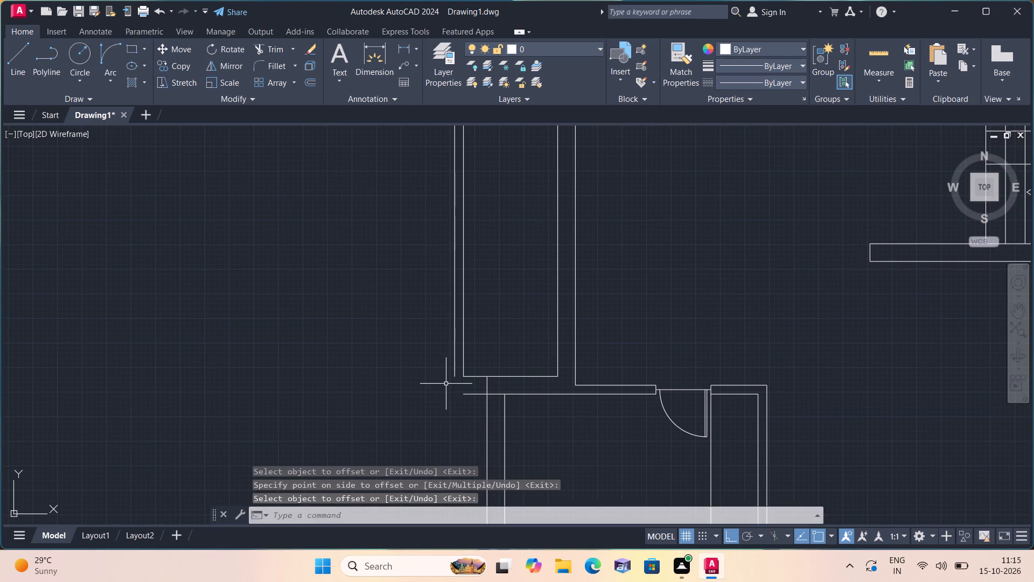
Close the recess's outer southwest corner with lines joining the outer west line to the outer south line.
text(l)
key(space)
scroll(446, 383, up, 2)
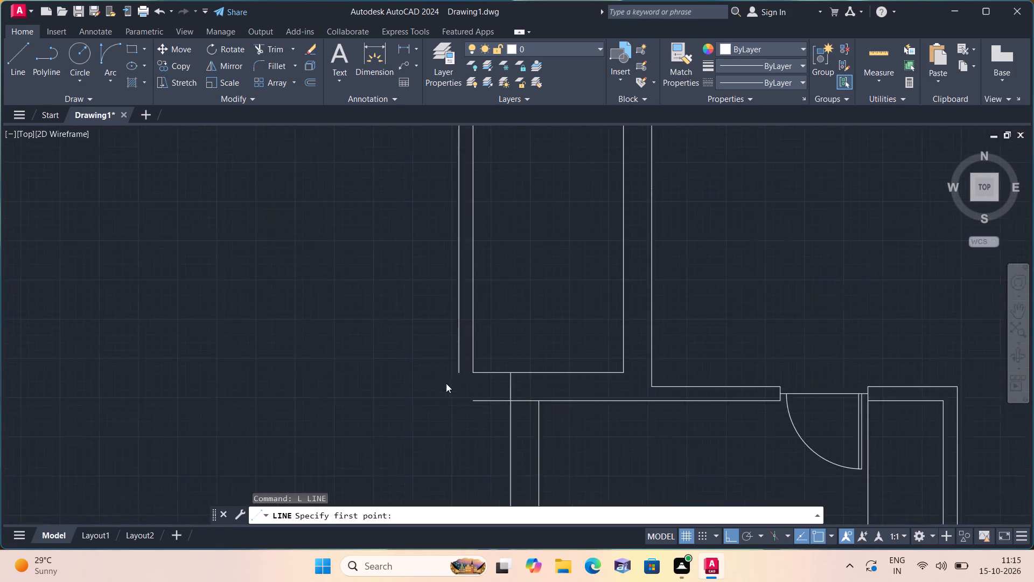
click(465, 364)
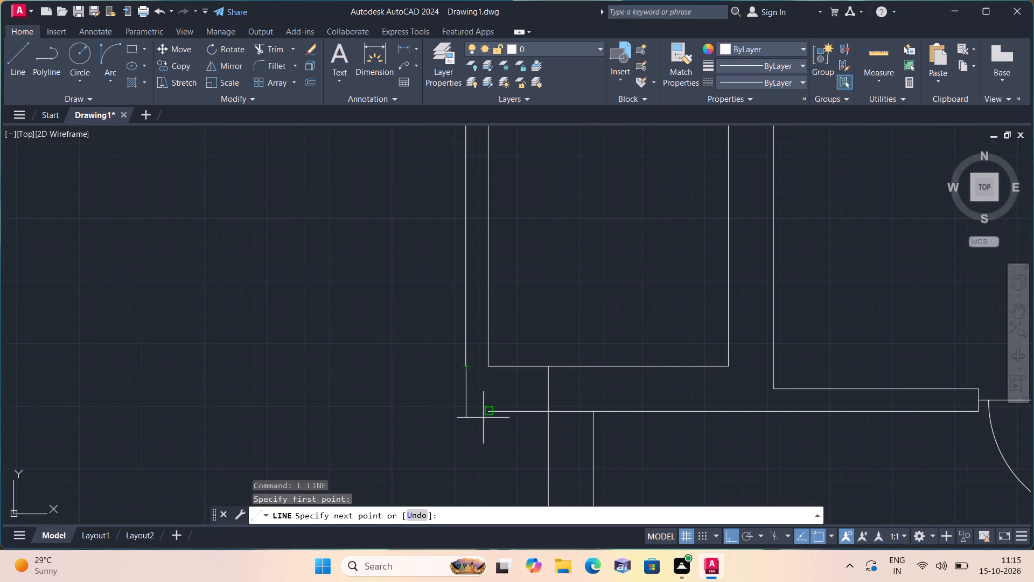
click(465, 411)
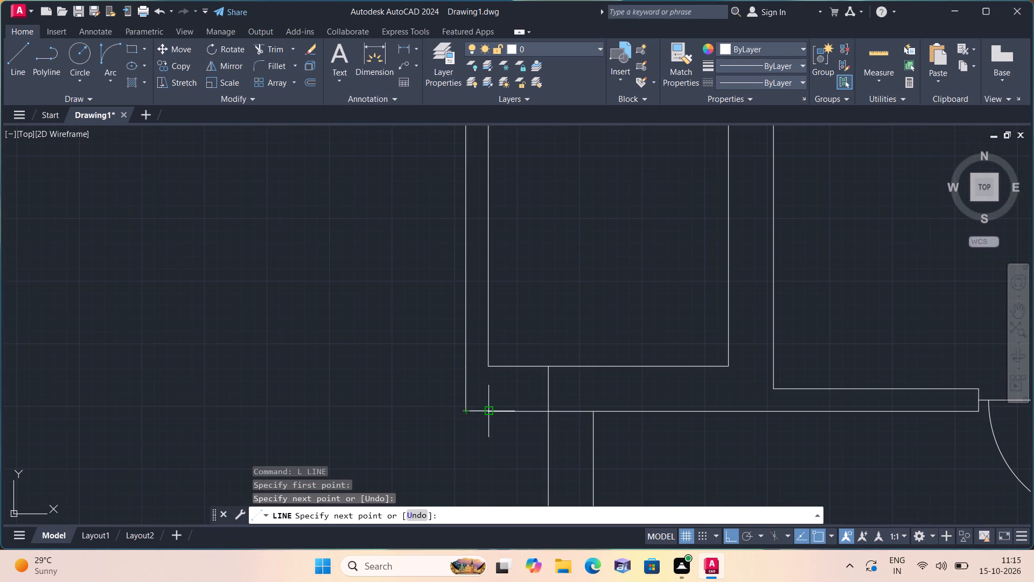
click(490, 411)
key(space)
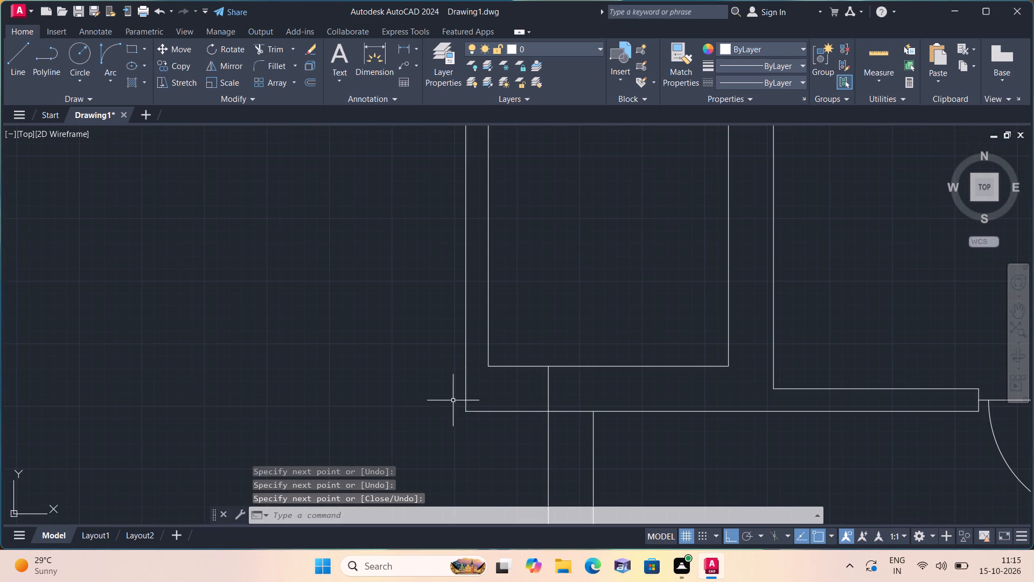
Close the recess's outer northwest corner with lines joining the outer north line to the outer west line.
middle_drag(349, 334, 342, 471)
scroll(344, 338, down, 1)
scroll(371, 405, down, 2)
key(space)
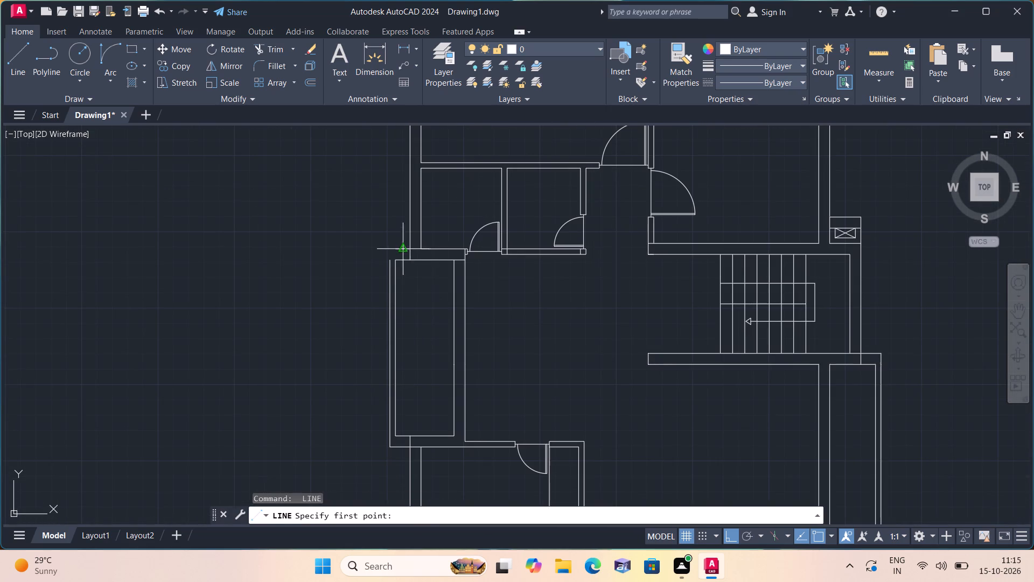
scroll(397, 248, up, 1)
click(397, 248)
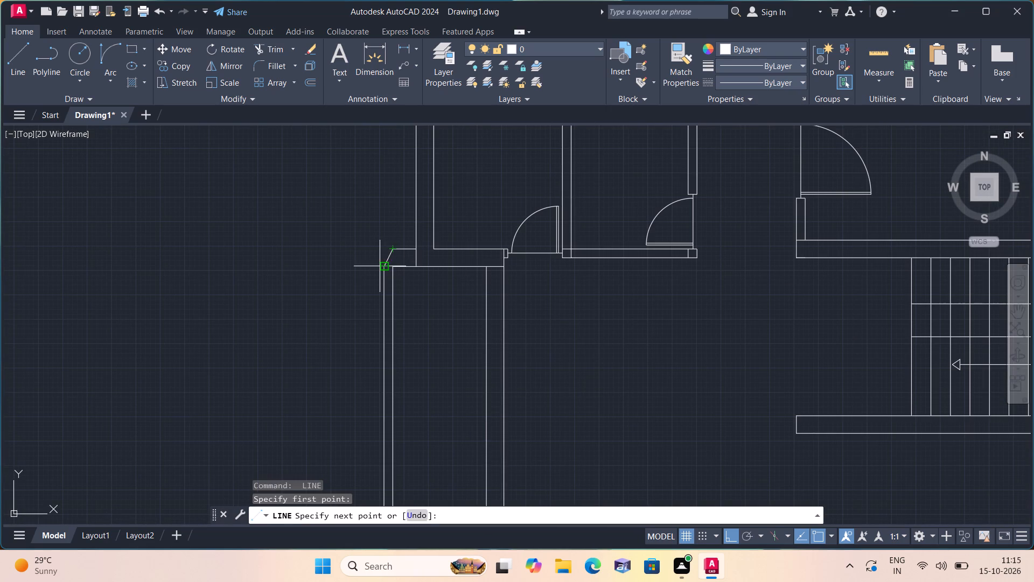
click(382, 251)
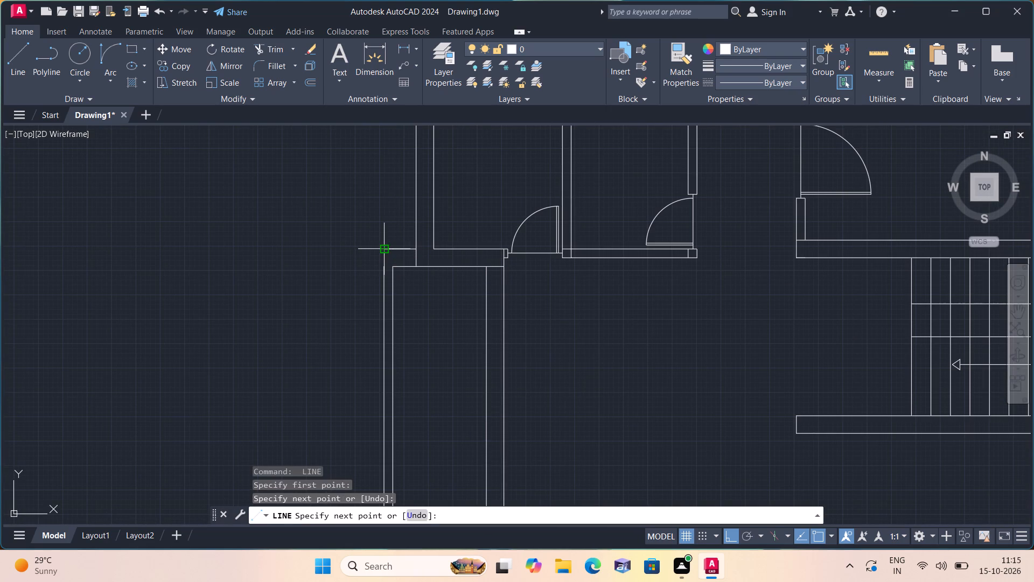
click(382, 266)
key(space)
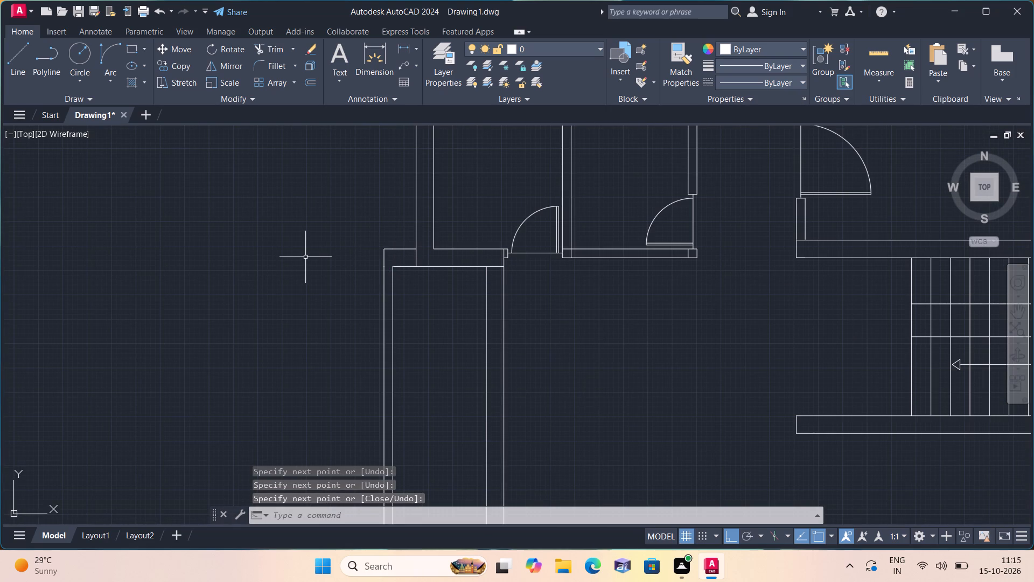
Examine the whole floor plan, including the new west projection and the rooms around it.
scroll(305, 257, down, 1)
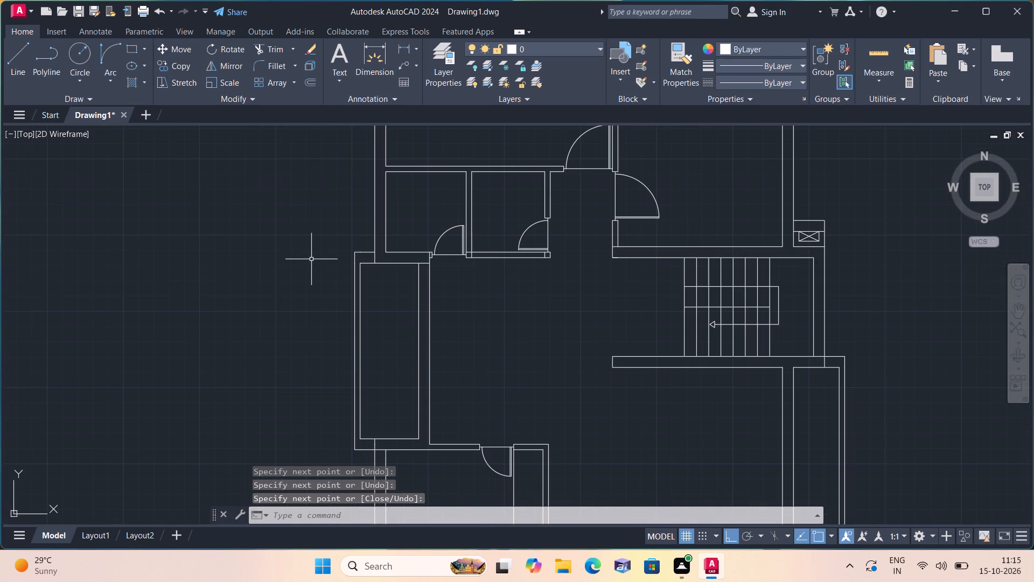
scroll(300, 257, down, 2)
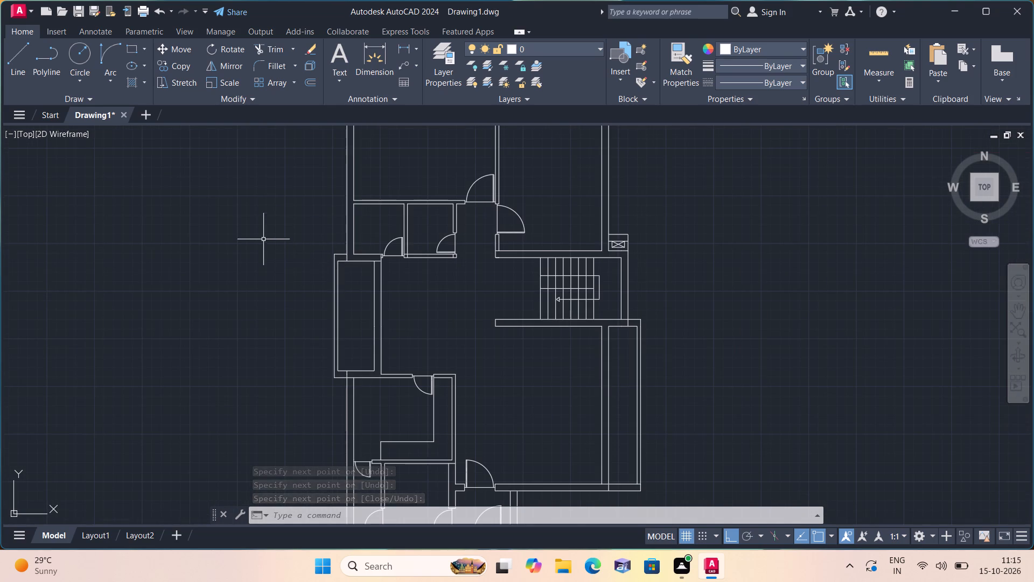
scroll(266, 238, down, 1)
middle_drag(265, 238, 269, 344)
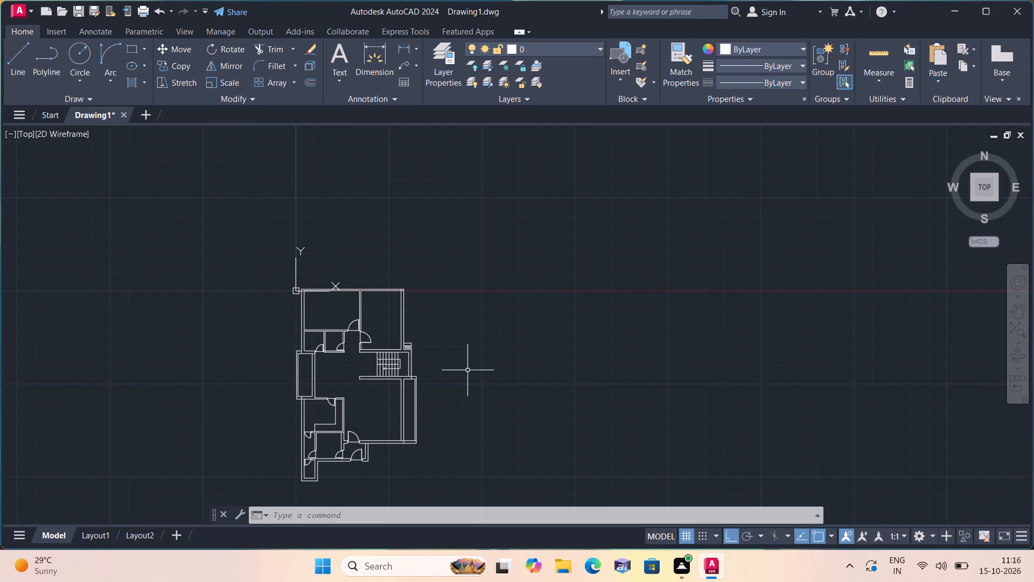
scroll(467, 326, up, 1)
middle_drag(314, 302, 449, 290)
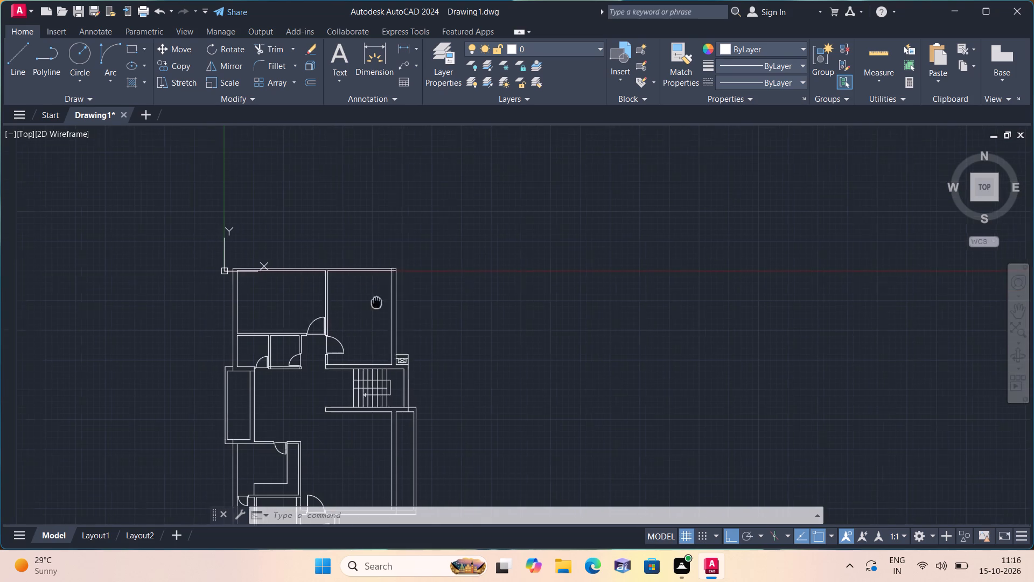
middle_drag(449, 290, 531, 255)
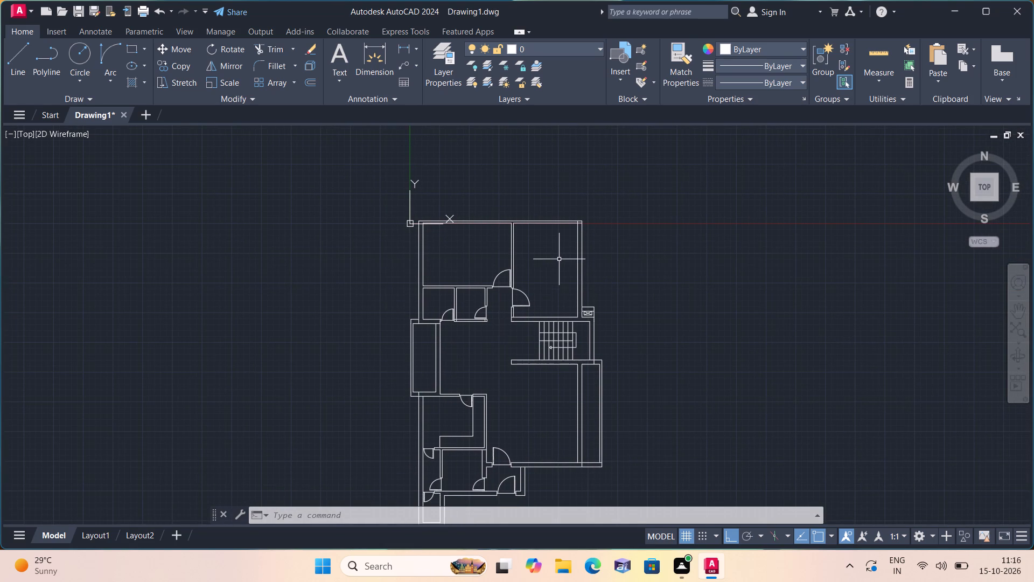
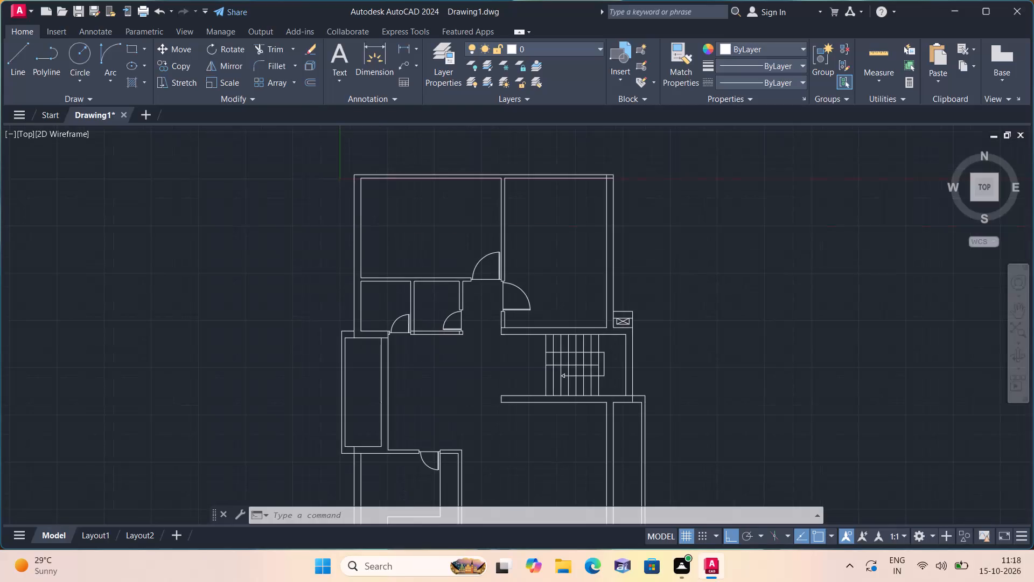
Add a multiline text label in the northwest room reading BEDROOM with 15'-6"X11'-0" on a second line.
scroll(448, 313, down, 2)
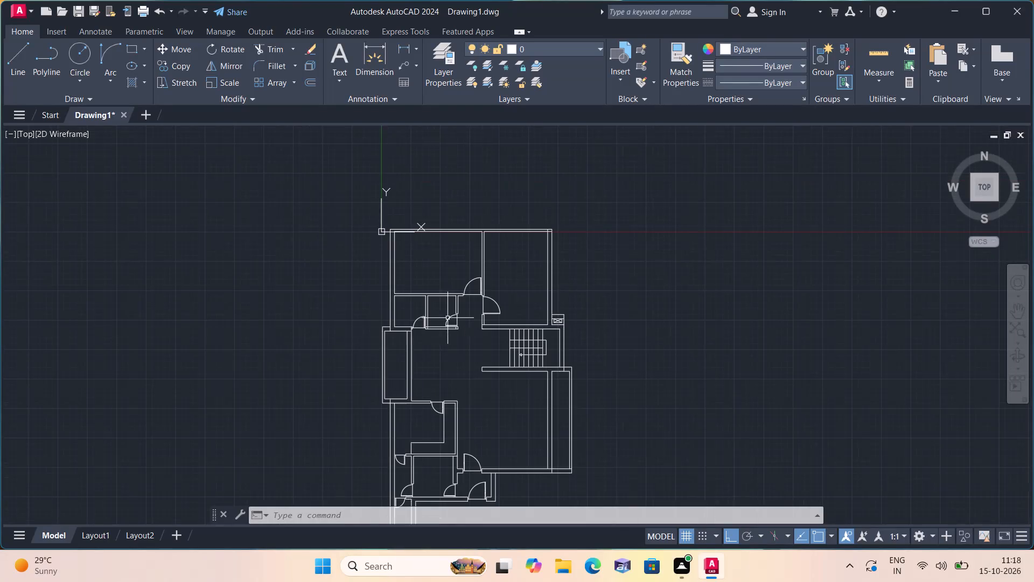
middle_drag(452, 325, 512, 330)
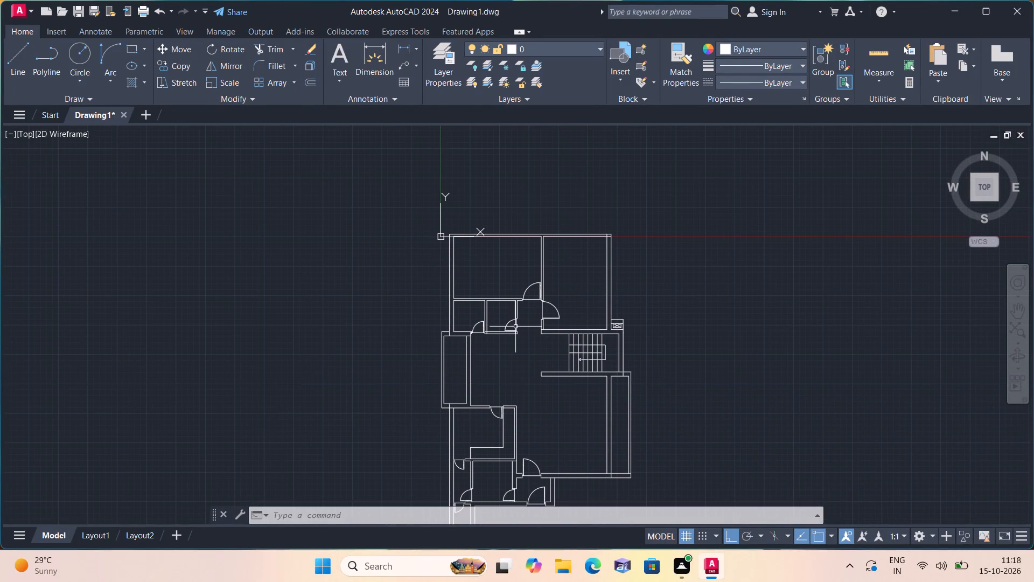
scroll(515, 326, down, 1)
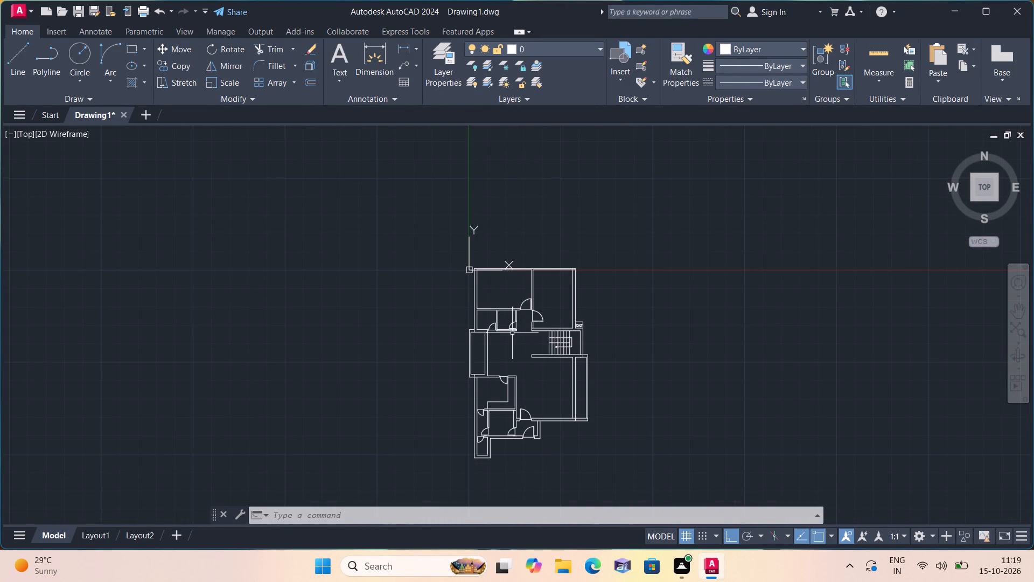
middle_click(511, 333)
text(mt)
key(space)
scroll(505, 304, up, 2)
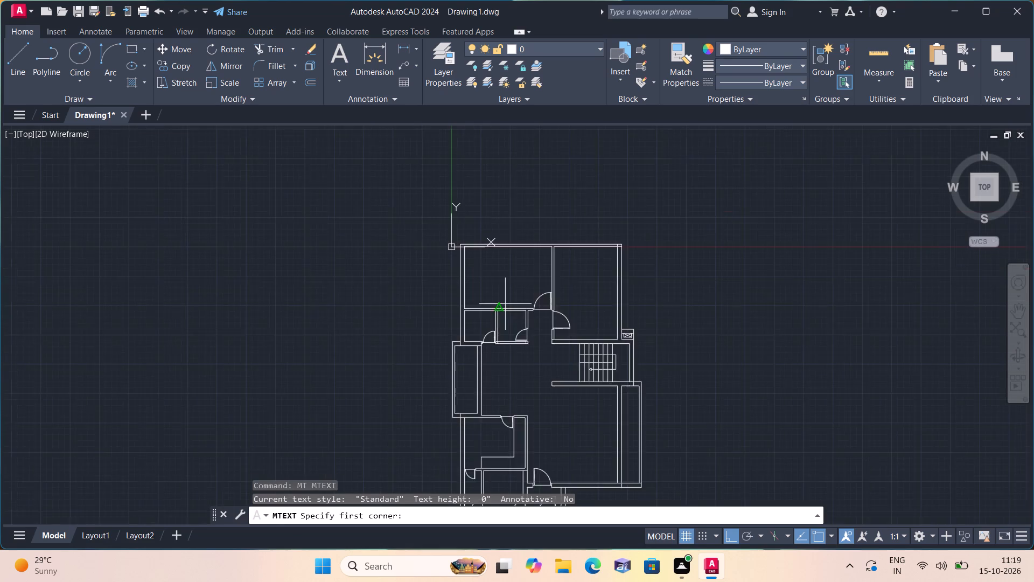
triple_click(493, 273)
click(493, 273)
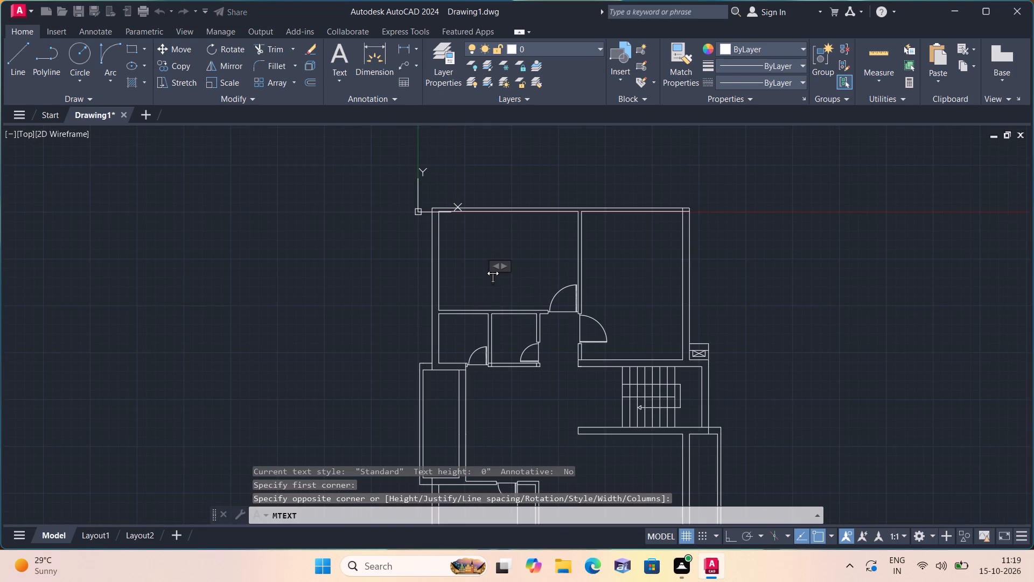
text(BEDROOM)
key(Return)
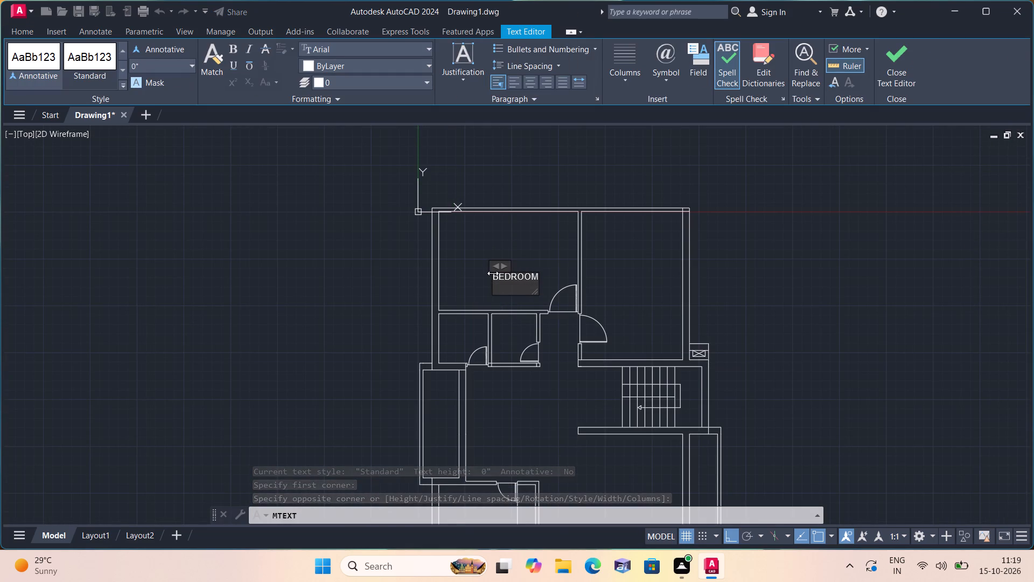
text(15'-6")
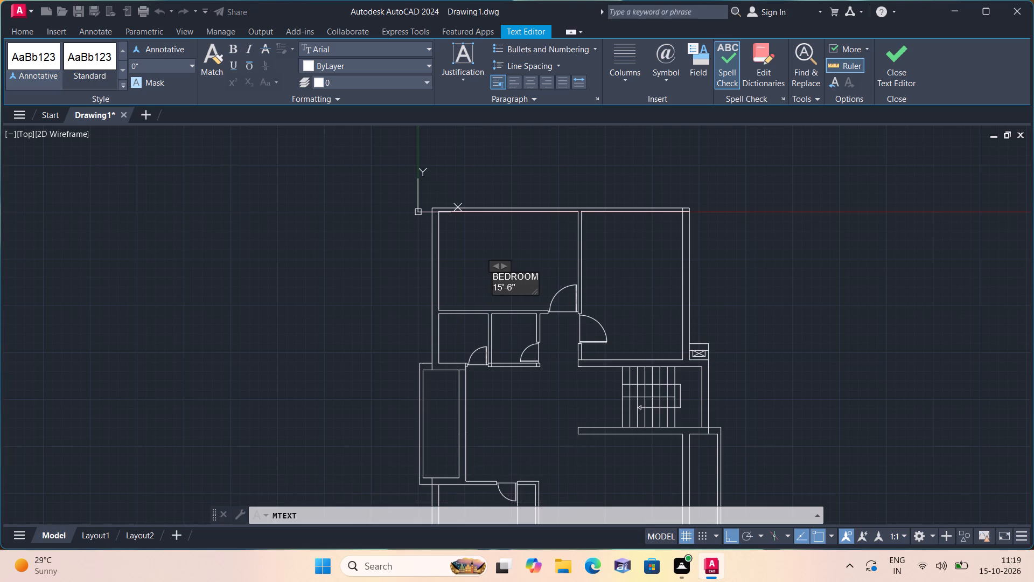
text(X11'-0")
click(470, 252)
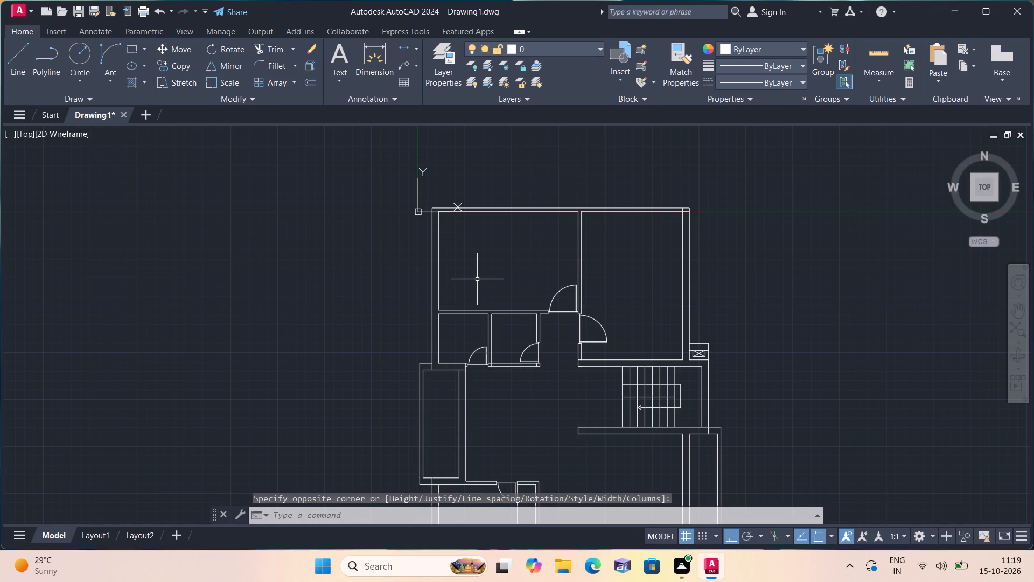
Examine the size and placement of the new bedroom label within the northwest room and the surrounding plan.
scroll(478, 282, up, 1)
scroll(478, 282, down, 1)
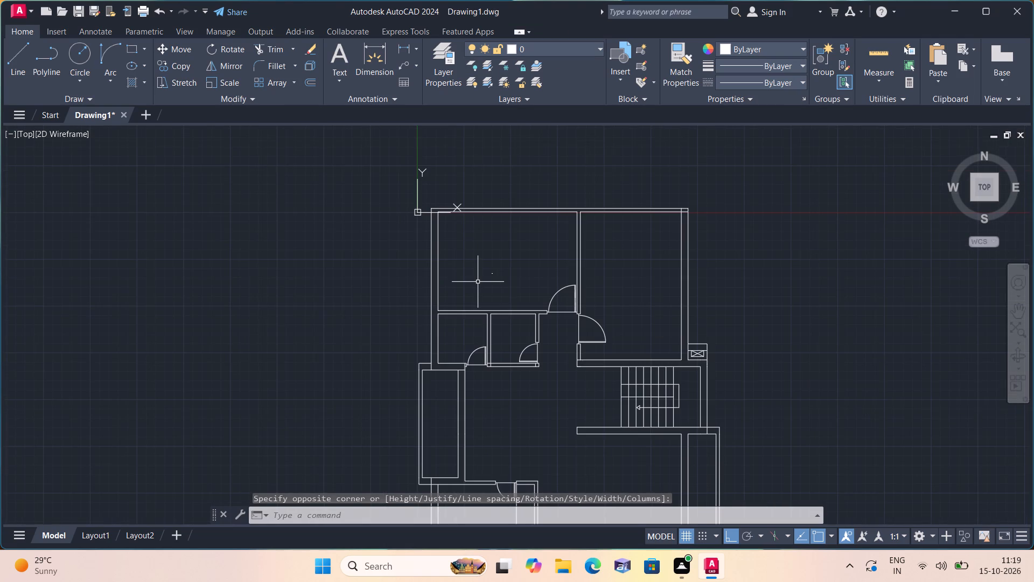
scroll(478, 282, up, 1)
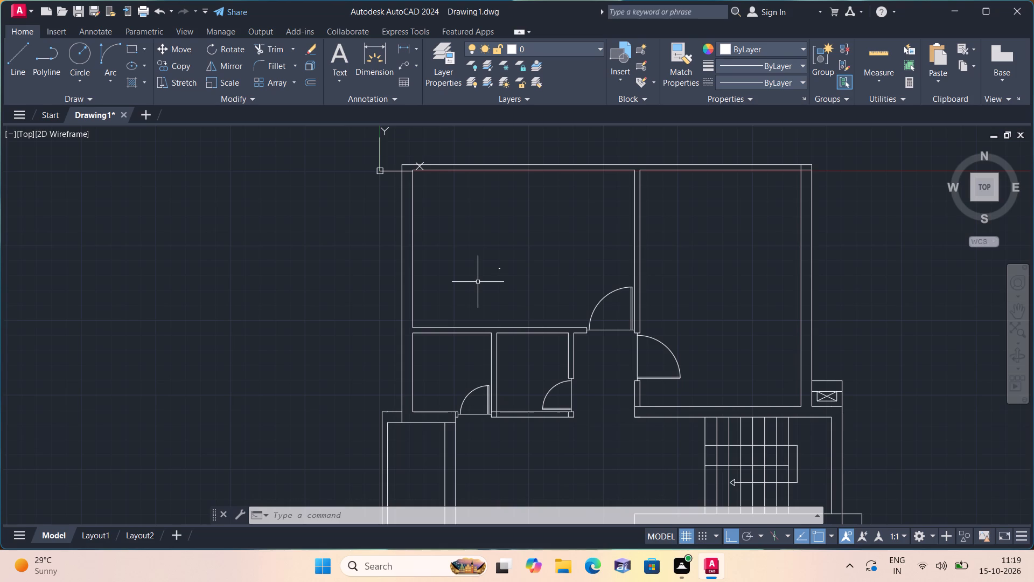
scroll(478, 282, up, 1)
scroll(478, 282, down, 1)
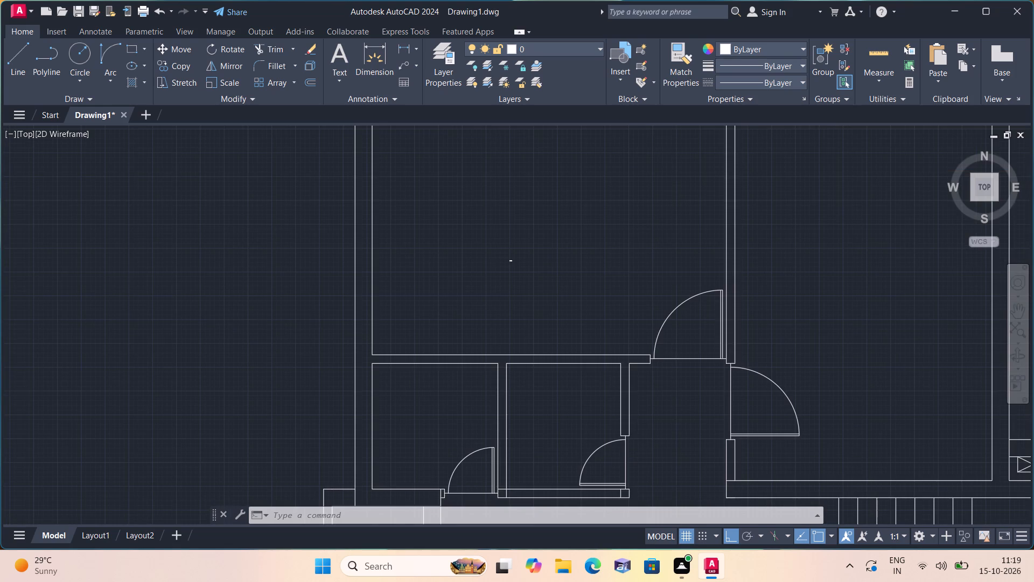
scroll(478, 282, up, 1)
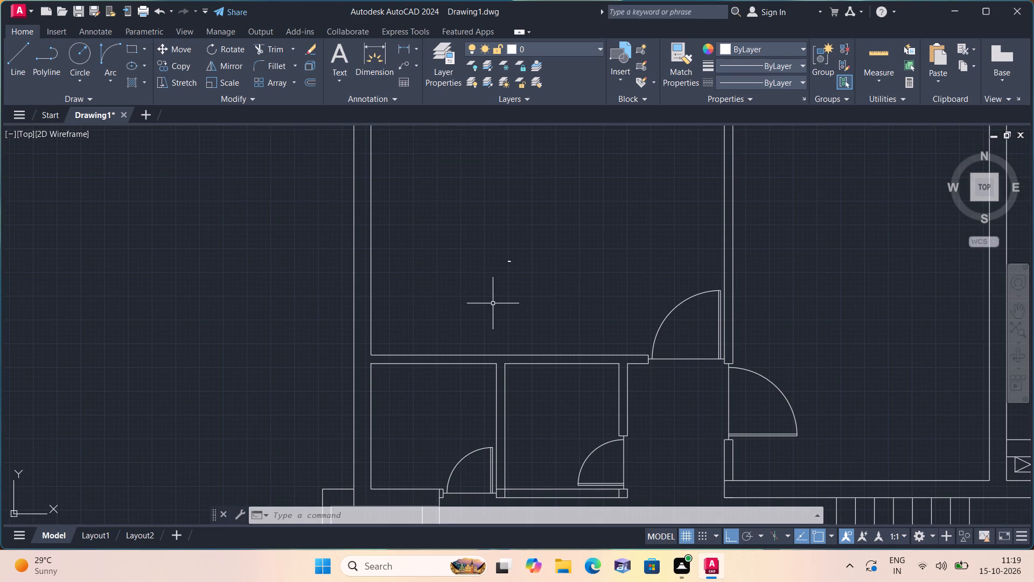
scroll(501, 276, up, 2)
middle_drag(483, 257, 480, 266)
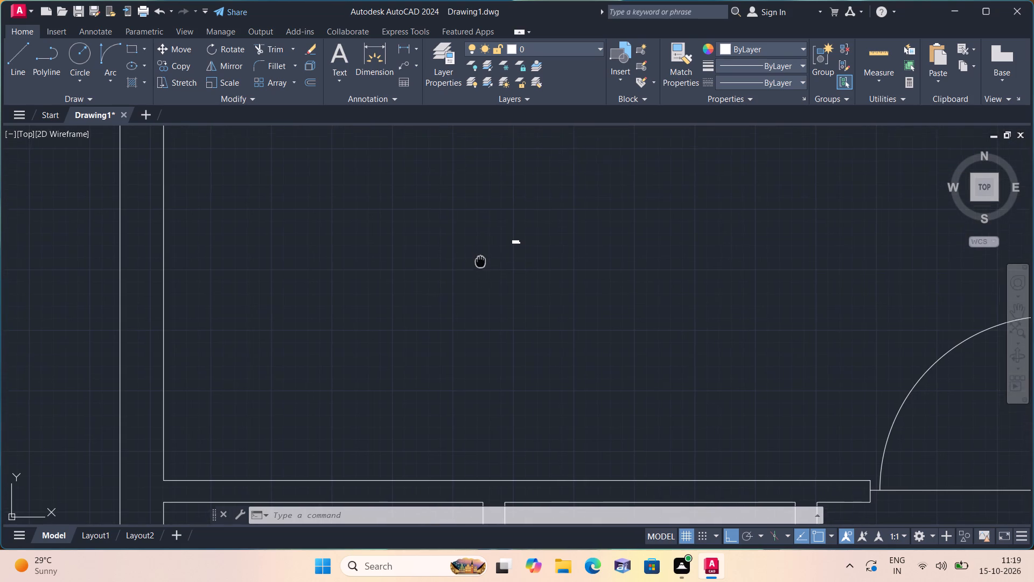
middle_drag(480, 266, 499, 330)
middle_drag(506, 324, 421, 262)
scroll(421, 262, down, 1)
middle_drag(499, 314, 497, 314)
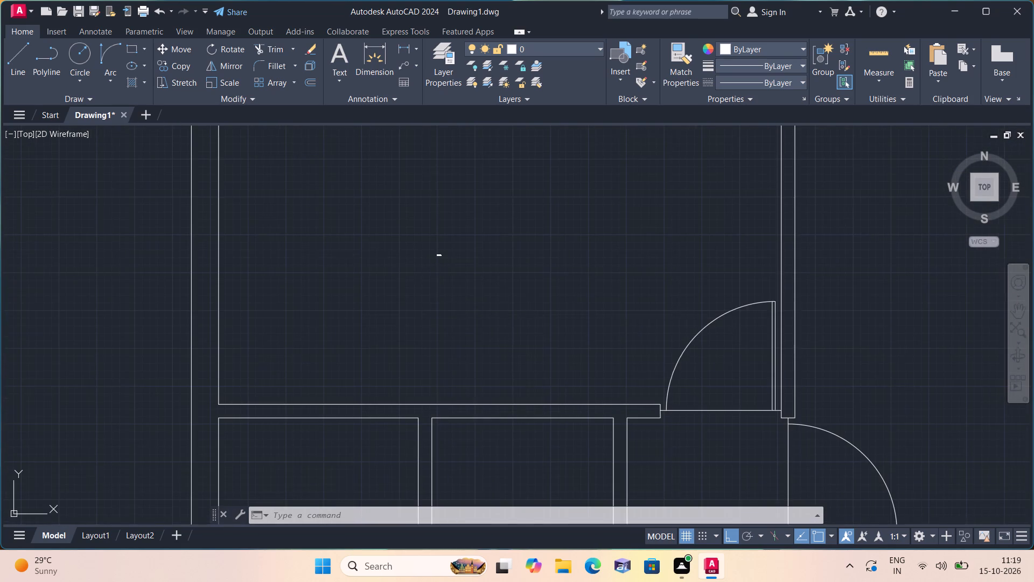
middle_drag(497, 314, 427, 258)
scroll(425, 257, down, 1)
scroll(636, 296, down, 2)
middle_drag(652, 310, 604, 261)
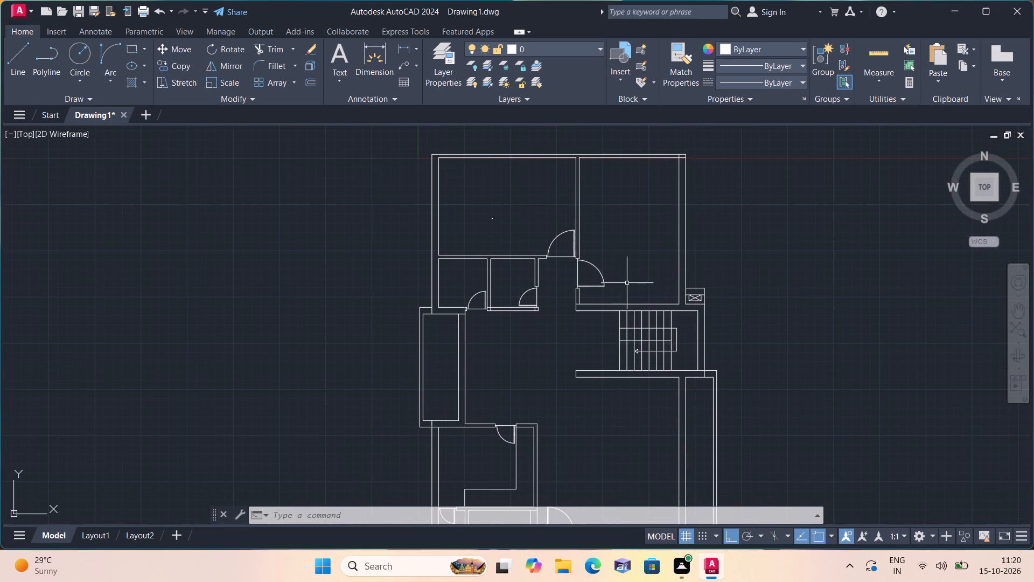
Add a multiline text label reading CB in the eastern part of the northwest bedroom, north of its door.
key(space)
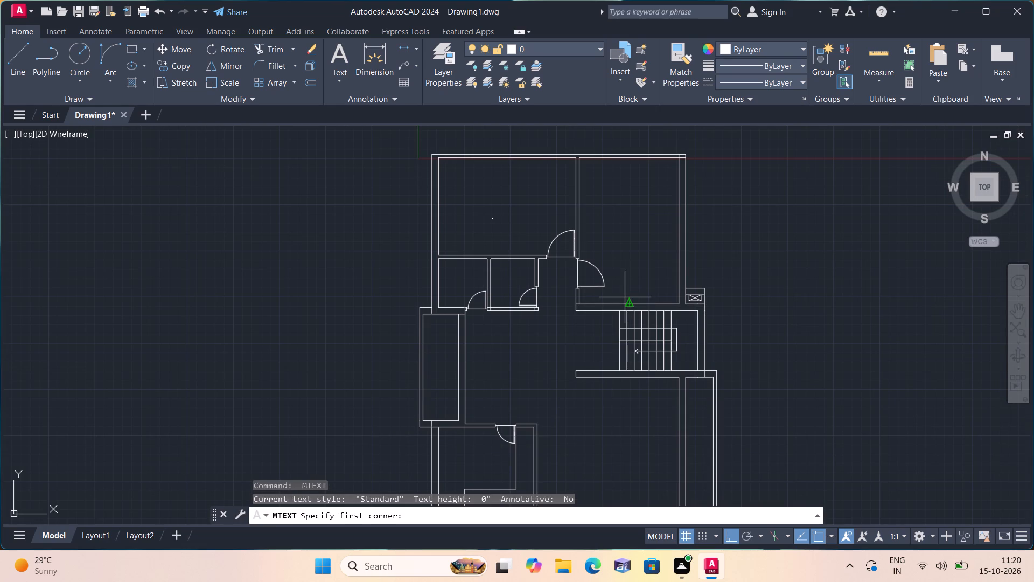
scroll(552, 205, up, 2)
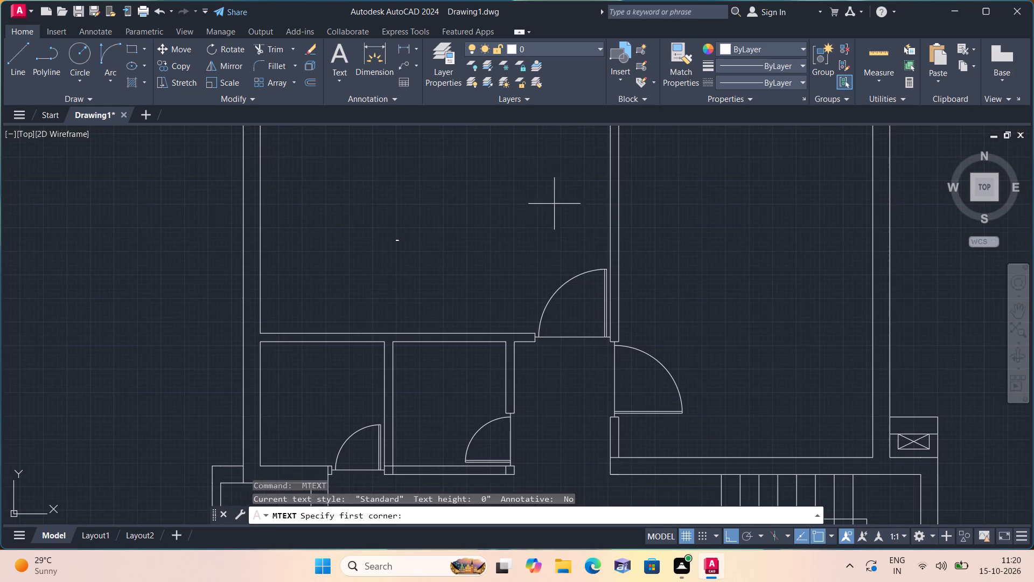
triple_click(561, 184)
text(CB)
click(539, 235)
scroll(539, 235, down, 1)
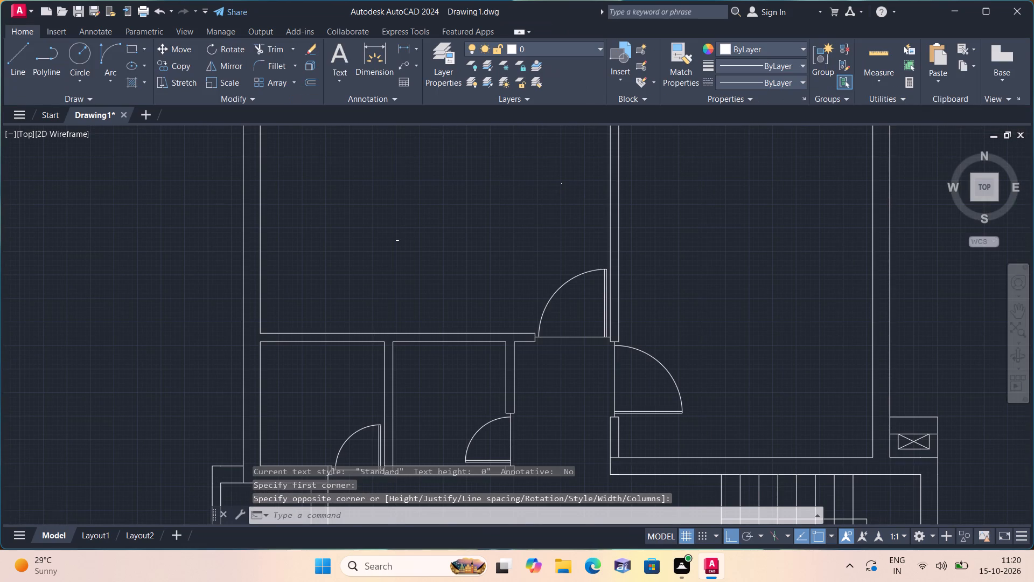
Add a multiline text label in the northeast room reading BEDROOM with 11'-3"X16'-6" on a second line.
key(space)
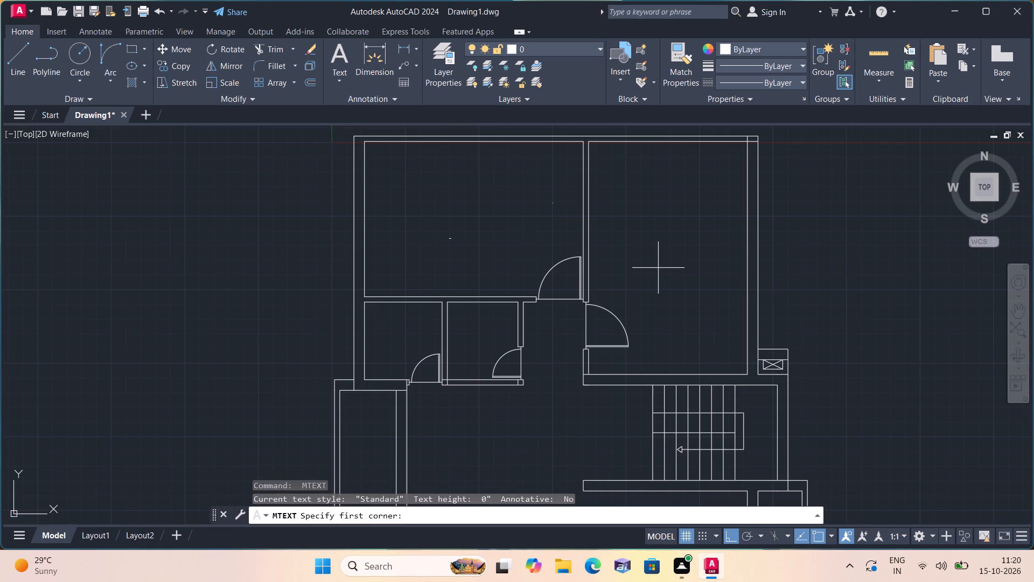
triple_click(658, 268)
click(658, 268)
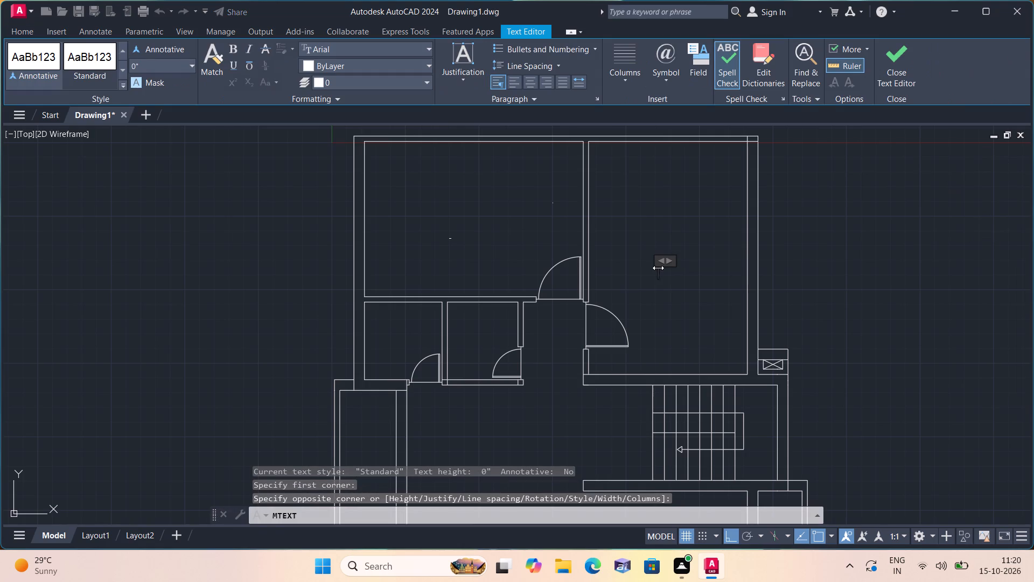
text(BEDROOM)
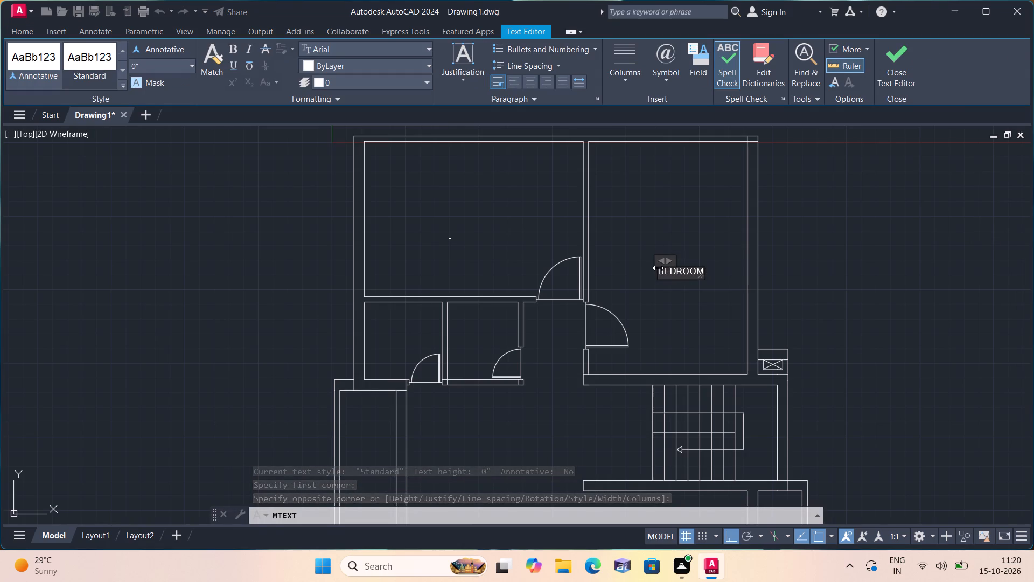
key(Return)
text(11')
key(minus)
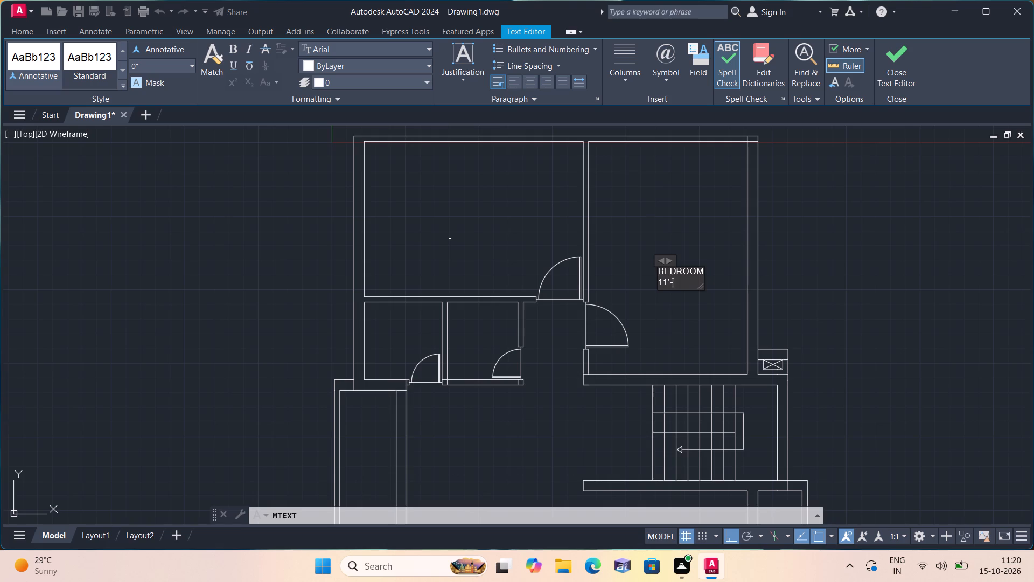
text(3"X)
text(16'-6")
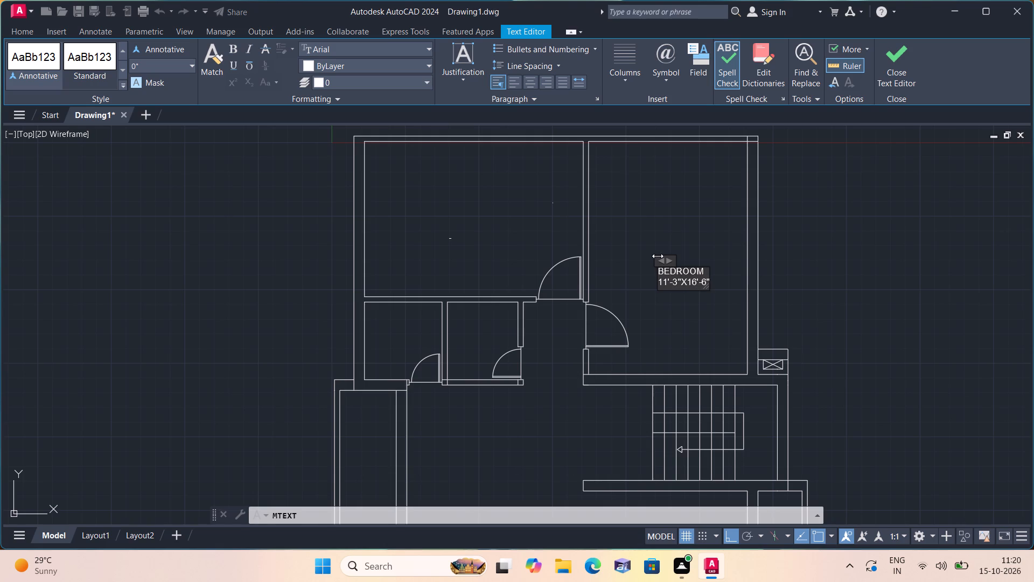
click(656, 250)
Add a multiline text label reading CB in the southeast part of the northeast bedroom.
key(space)
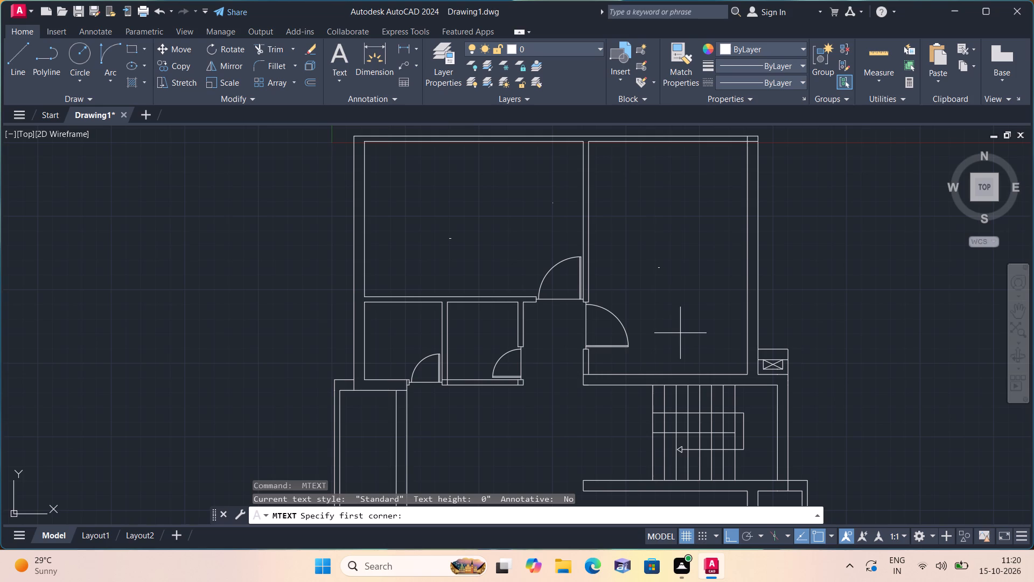
triple_click(698, 333)
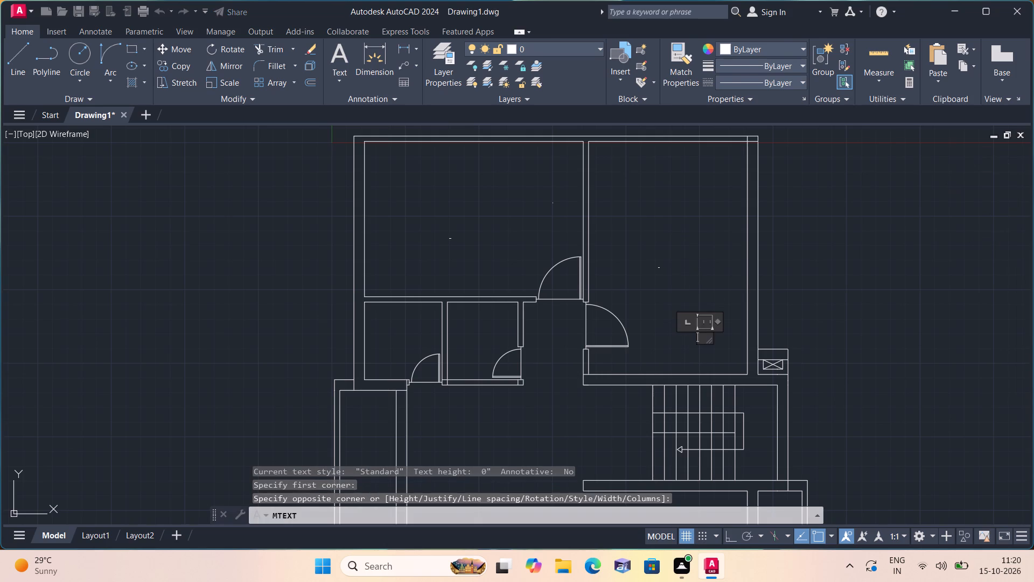
text(CB)
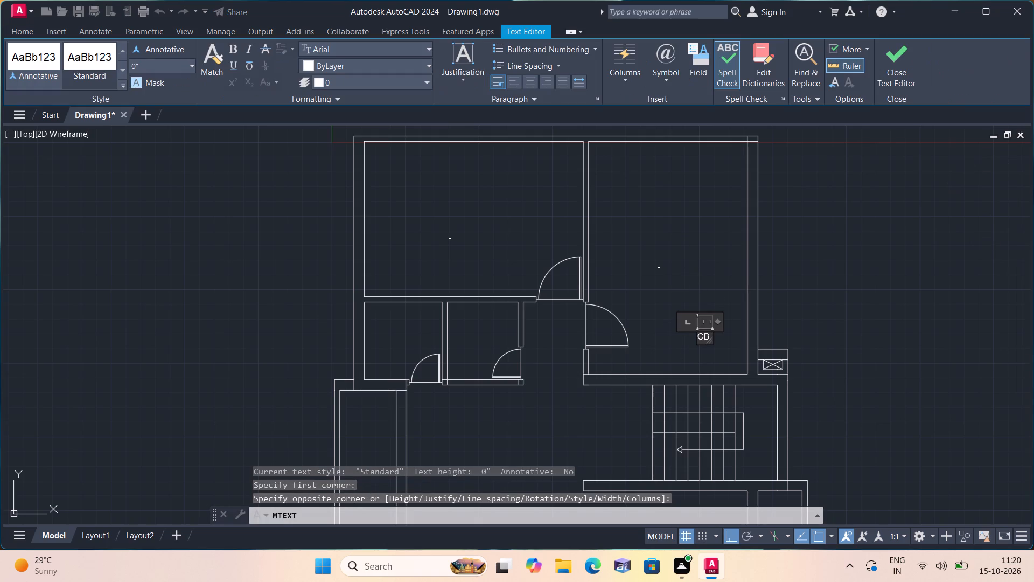
click(684, 352)
Add a multiline text label in the western small room below the northwest bedroom reading P.ROOM with 5'-6"X5'-0" on a second line.
middle_drag(678, 354, 707, 283)
scroll(675, 354, down, 1)
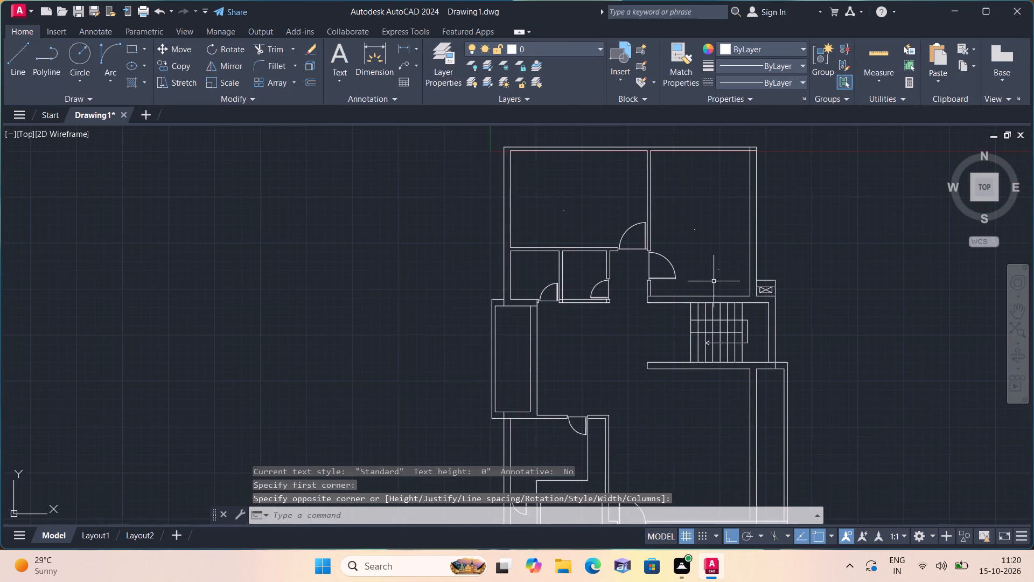
scroll(514, 311, up, 1)
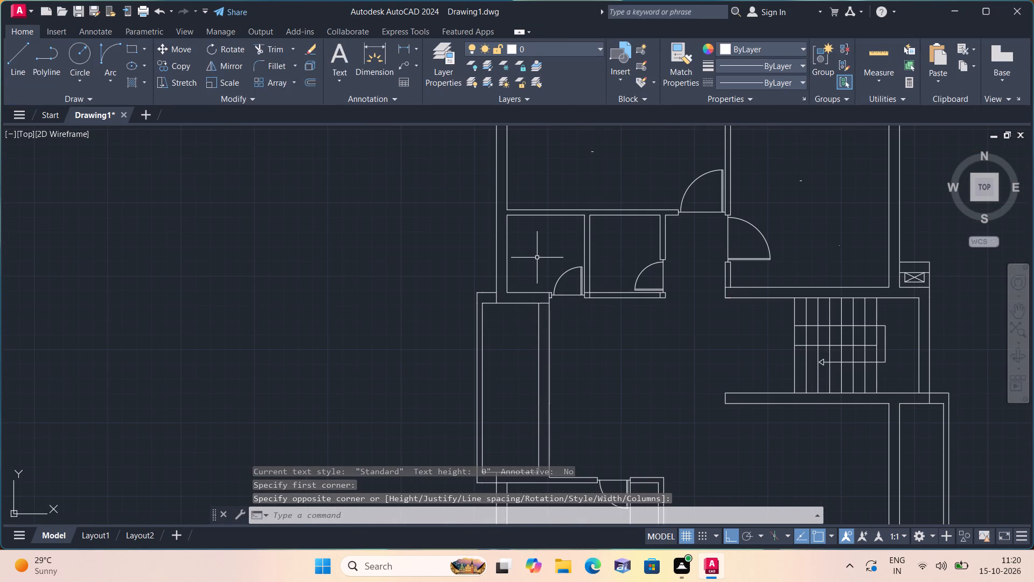
key(space)
triple_click(537, 258)
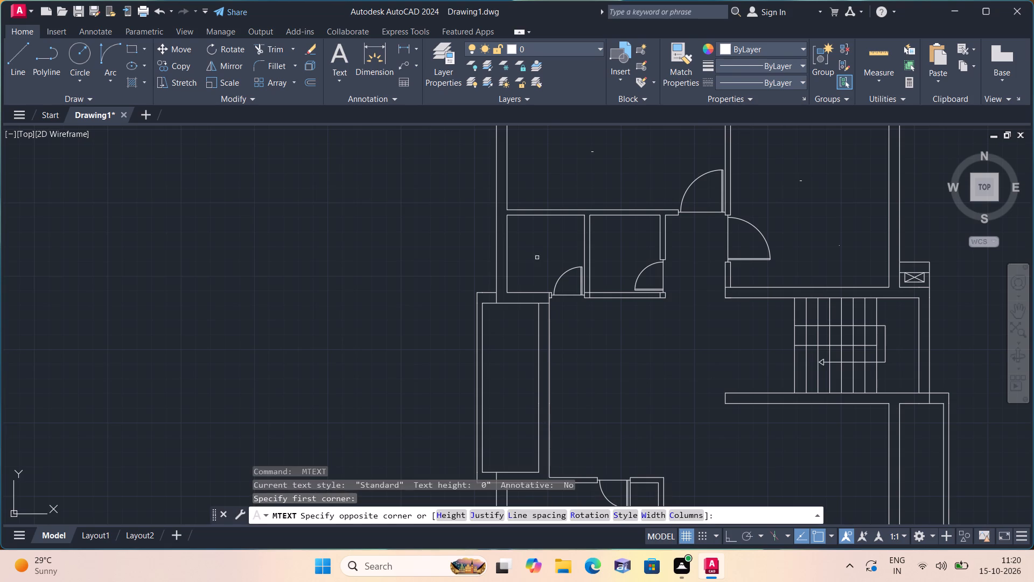
text(P.ROOM)
key(Return)
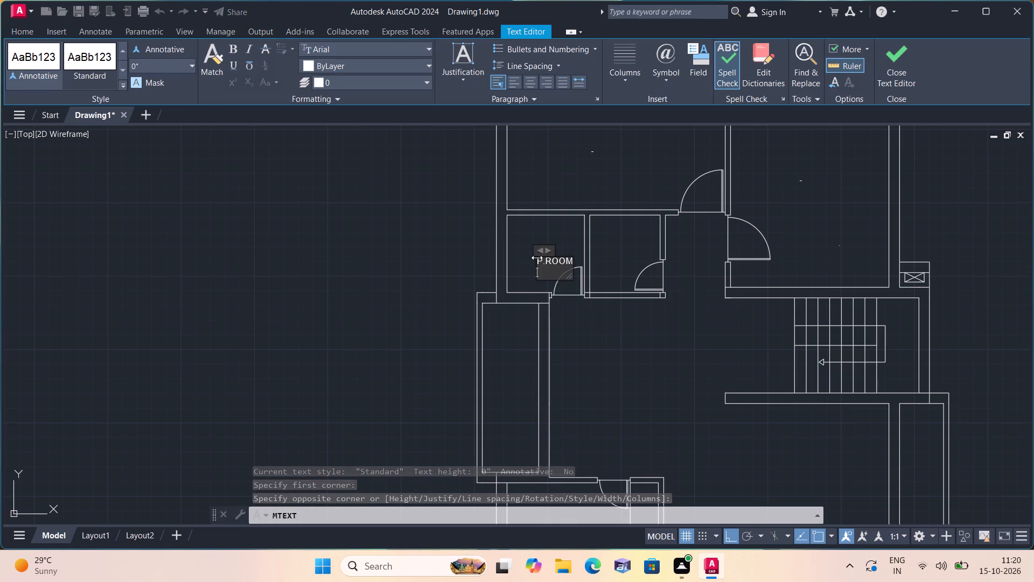
text(5'-6"X)
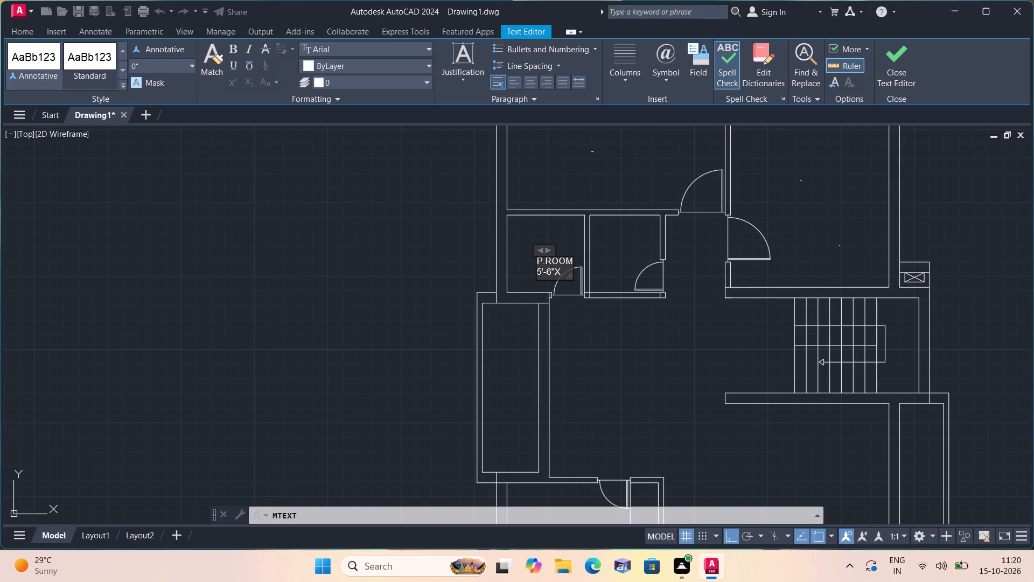
text(5'-0")
click(527, 241)
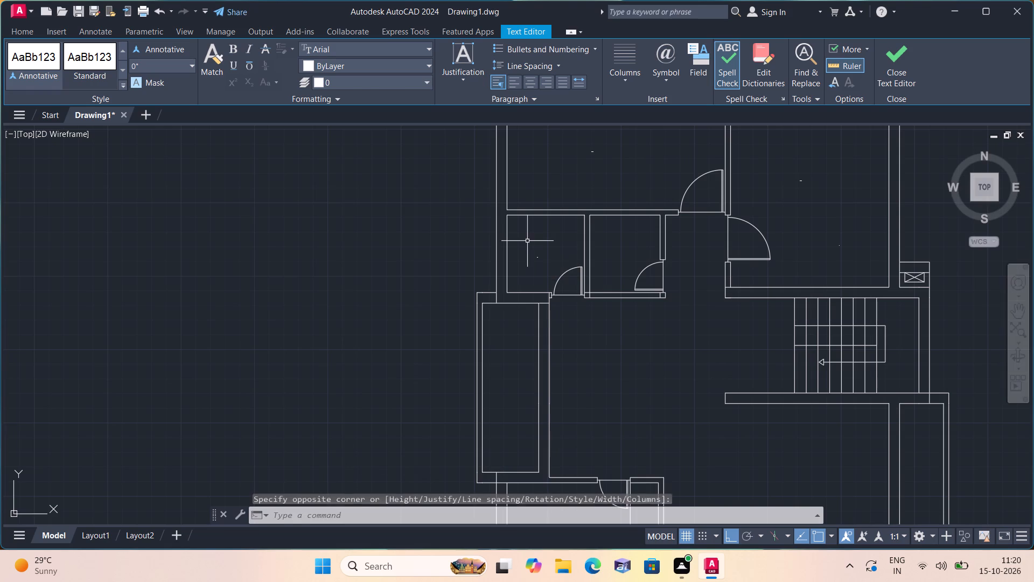
Add a multiline text label in the small room east of P.ROOM reading STORE with 5'-0"X5'-6" on a second line.
key(space)
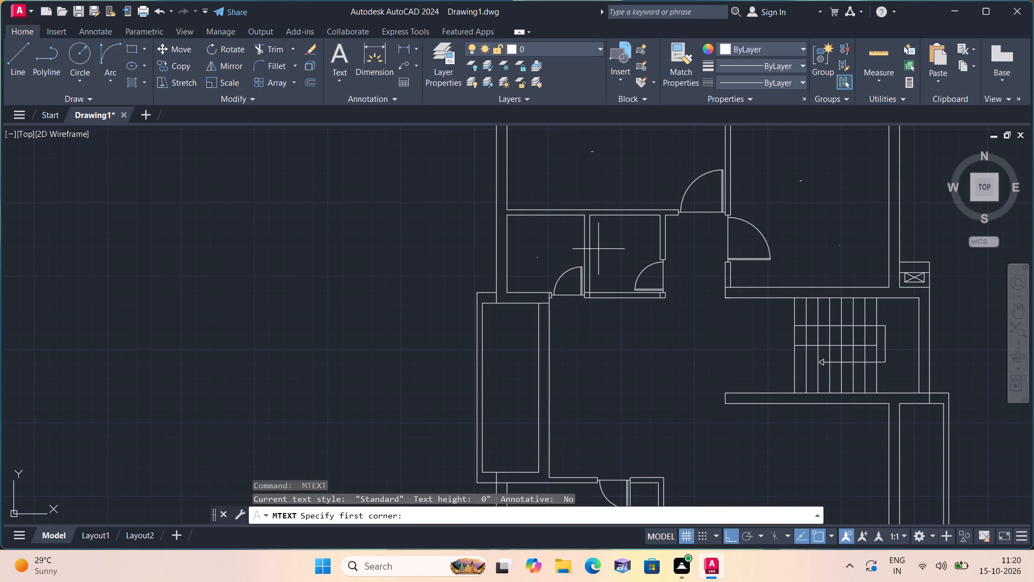
triple_click(598, 249)
double_click(598, 249)
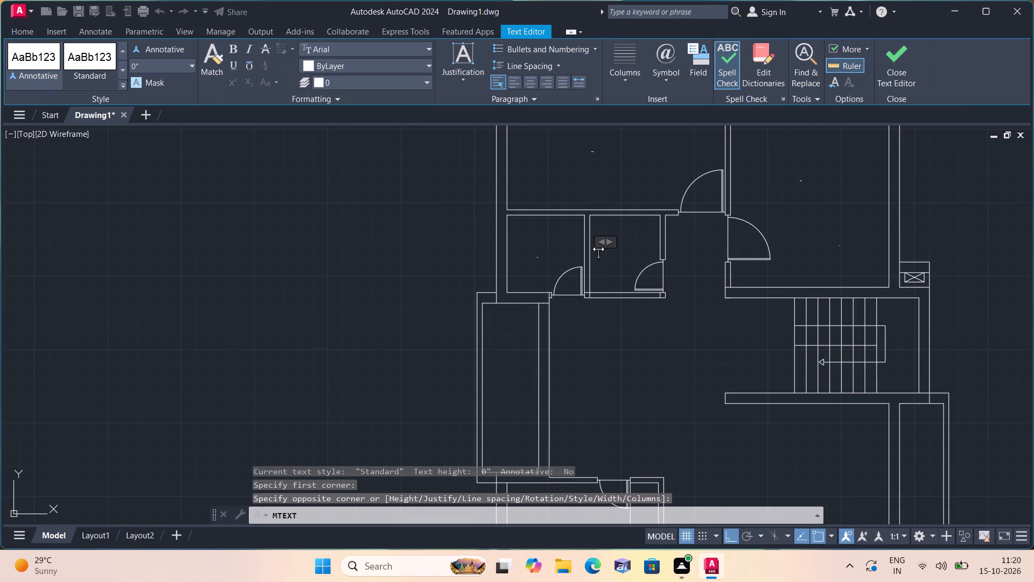
text(STORE)
key(Return)
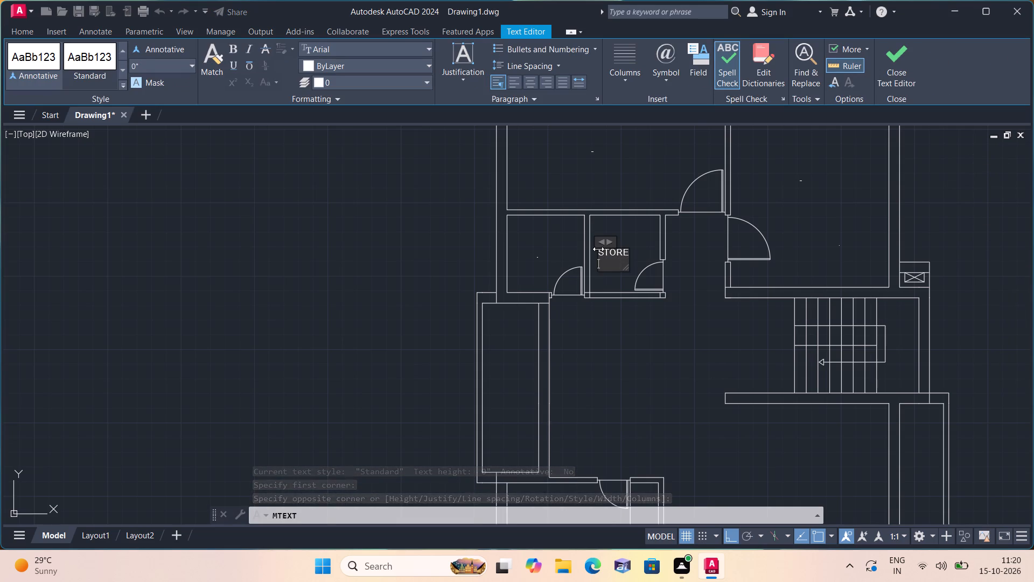
text(5'-0"X)
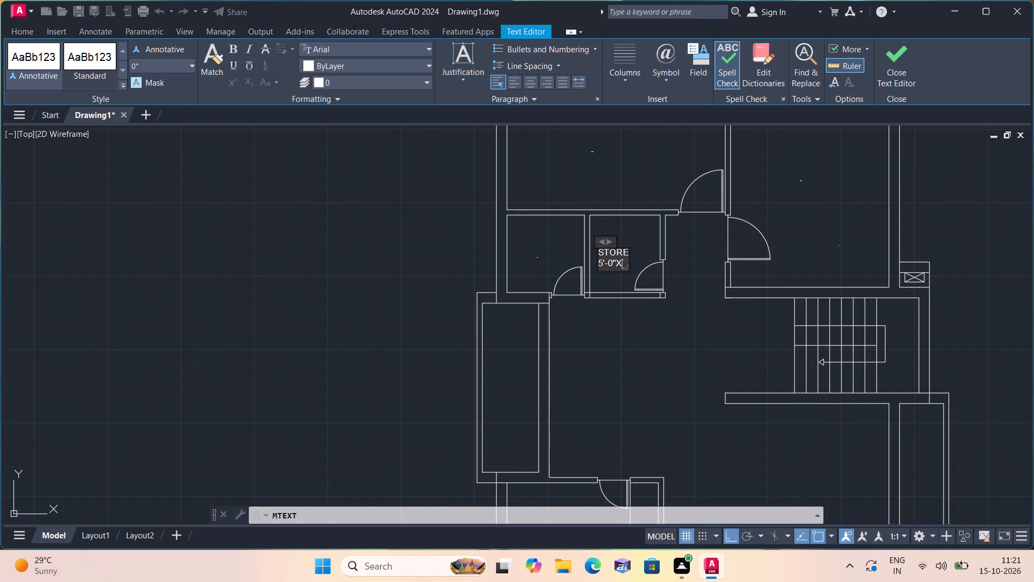
text(5'-6")
click(635, 316)
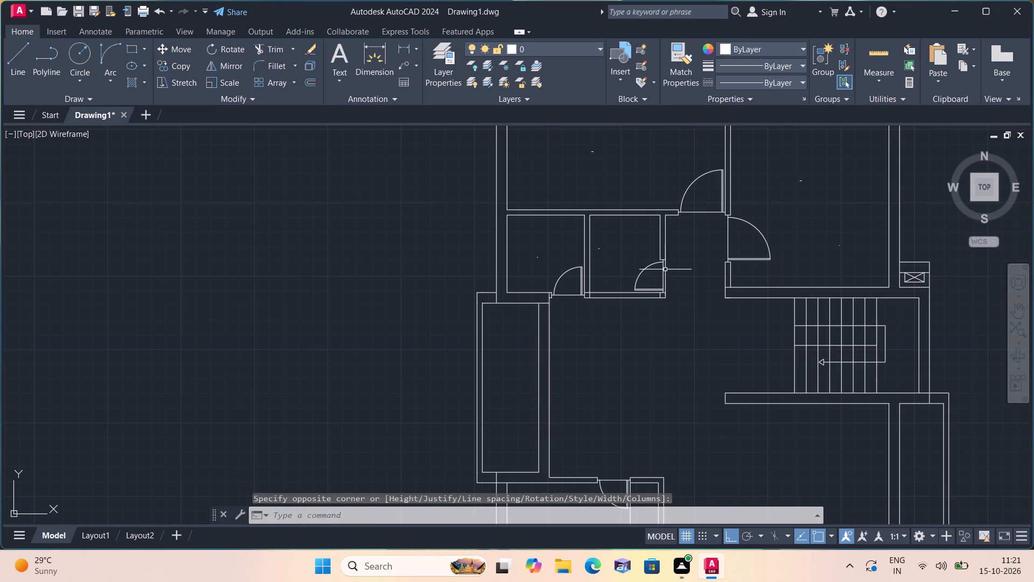
Add a multiline text label in the passage east of the store reading LOBBY with 4'-6'X5'-9" on a second line.
key(space)
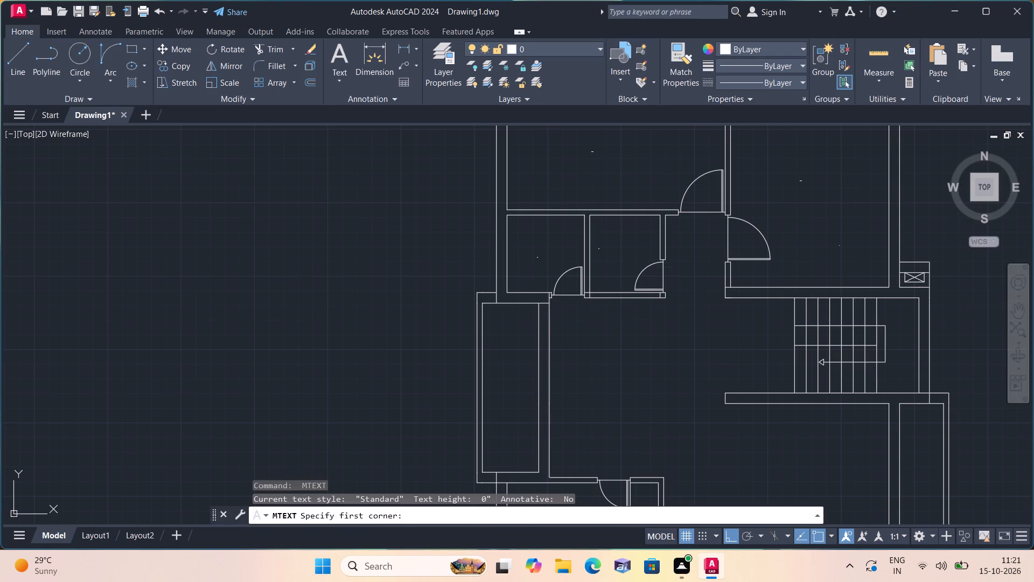
triple_click(683, 268)
double_click(683, 268)
text(LOBBY)
key(Return)
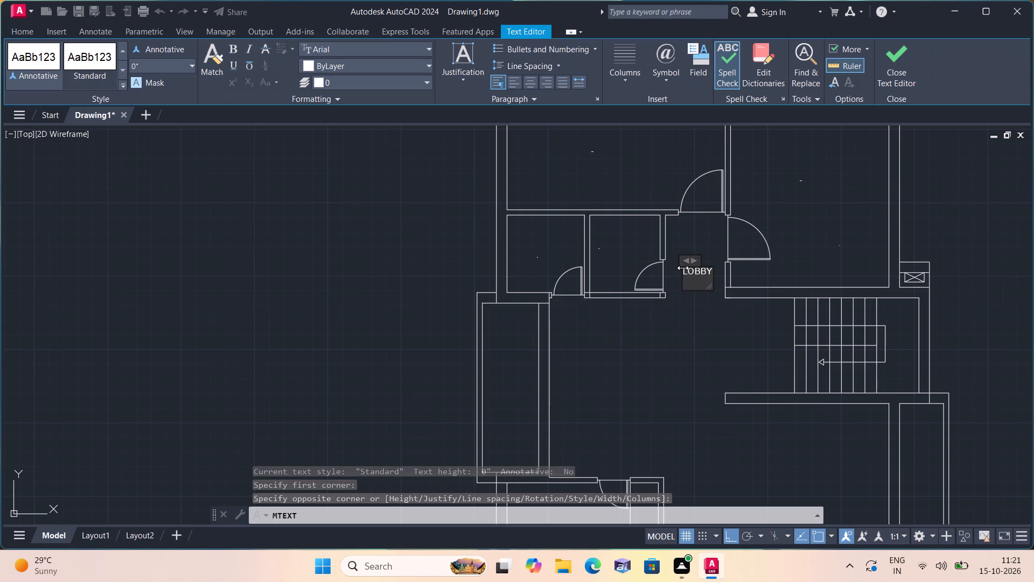
text(4'-6'X)
text(5'-9")
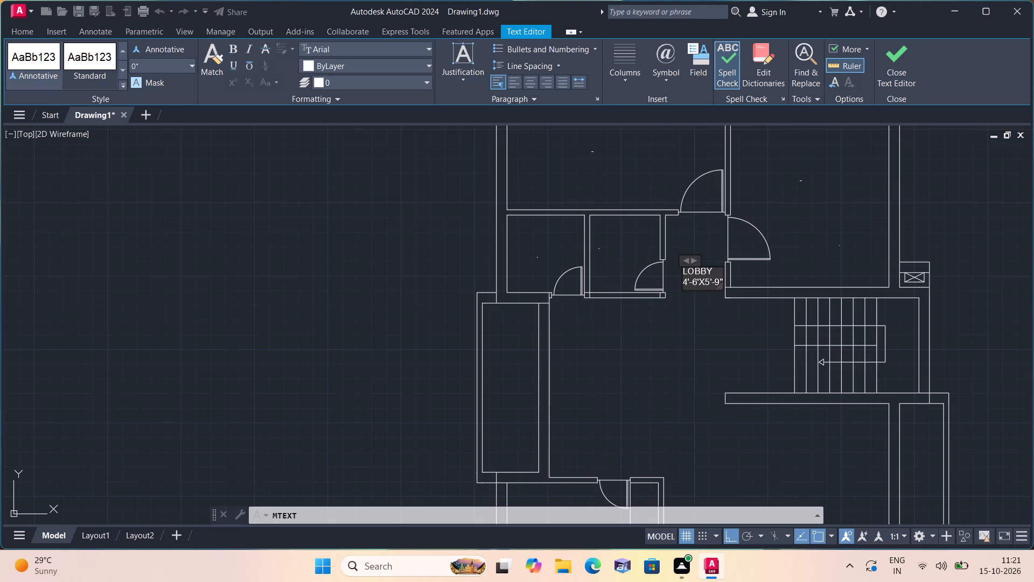
click(684, 286)
middle_drag(684, 286, 676, 226)
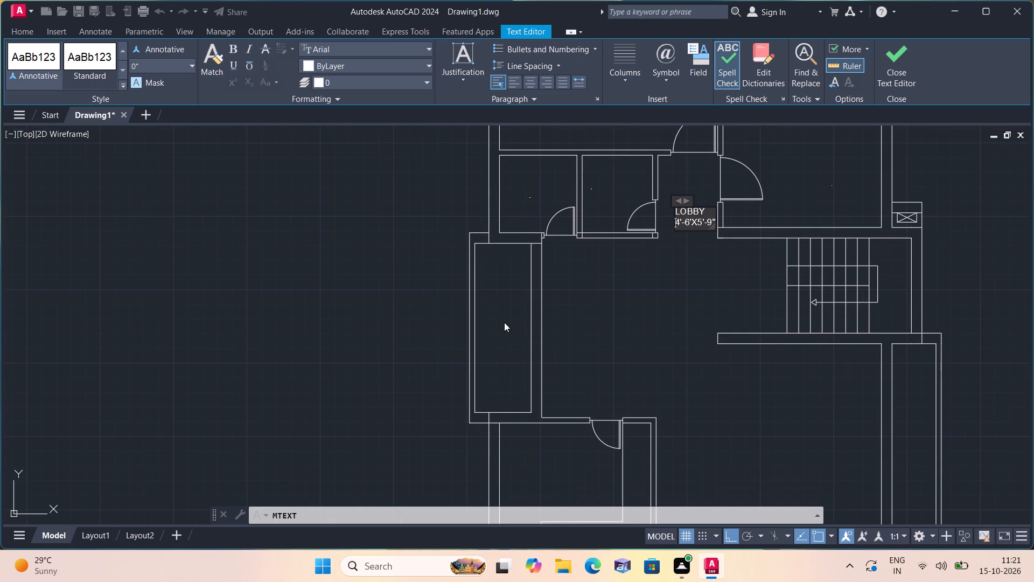
click(654, 281)
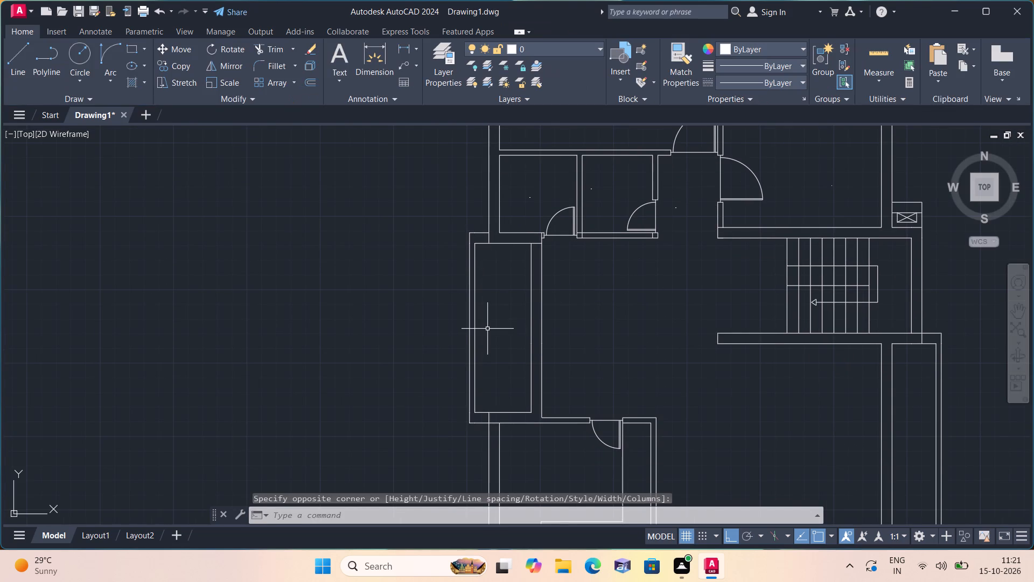
Add a multiline text label in the long narrow space on the plan's west side reading SIT OUT with 47SQFT on a second line.
key(space)
triple_click(487, 329)
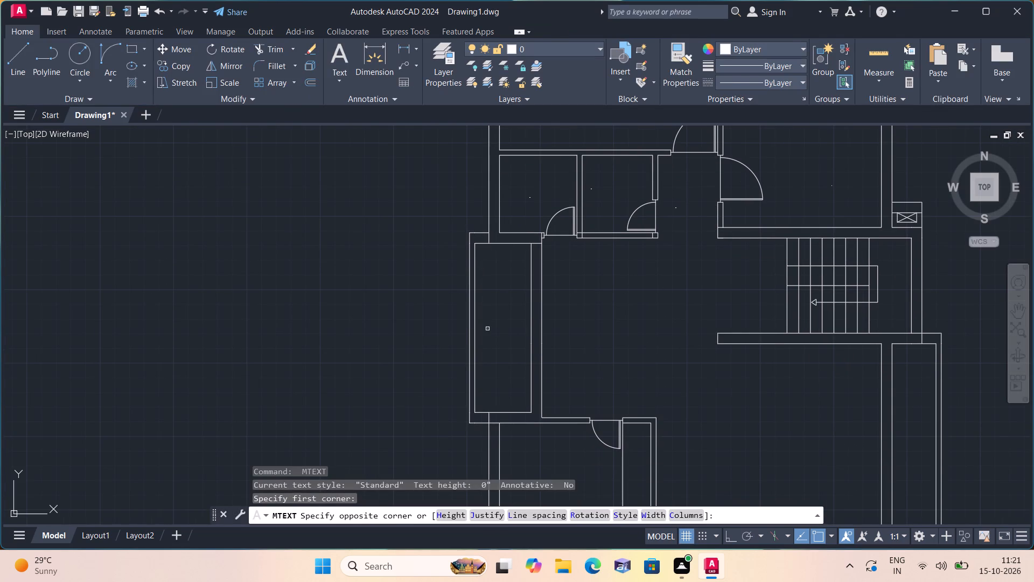
click(487, 329)
text(SIT OUT)
key(Return)
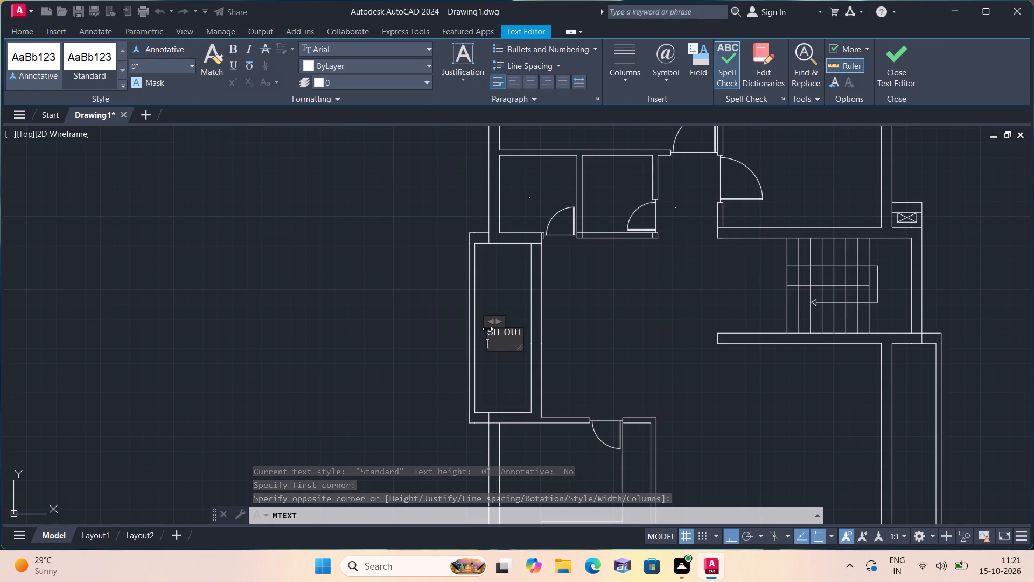
key(4)
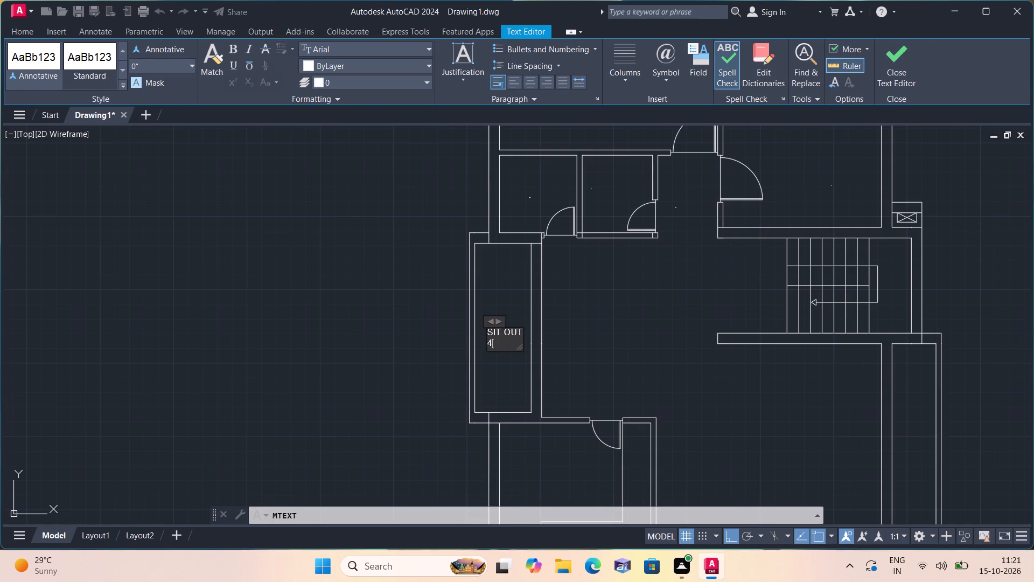
key(7)
text(SQFT)
click(492, 287)
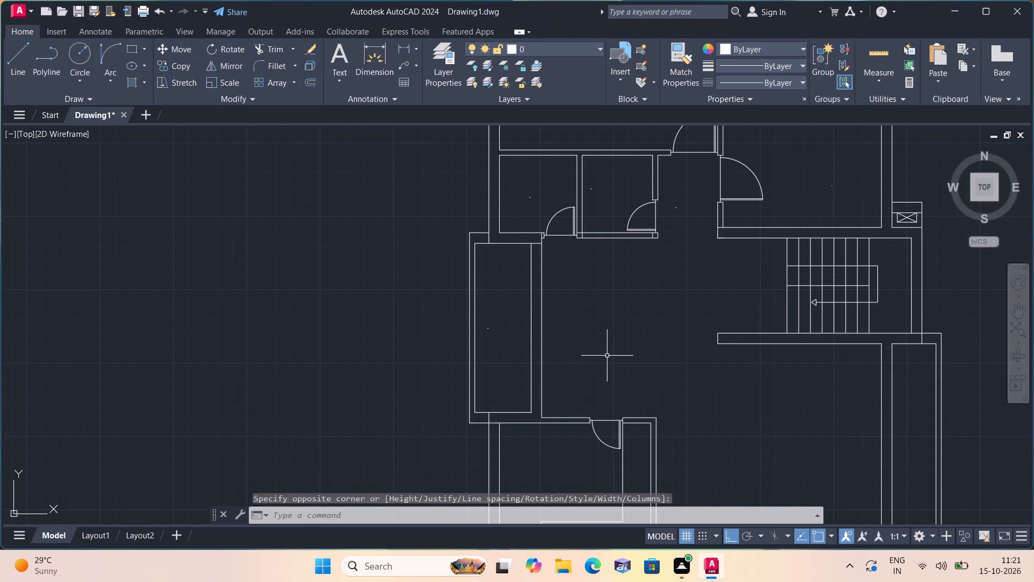
Add a multiline text label in the open area east of the sit out reading DINING with 12'-6"X12'-9" on a second line.
key(space)
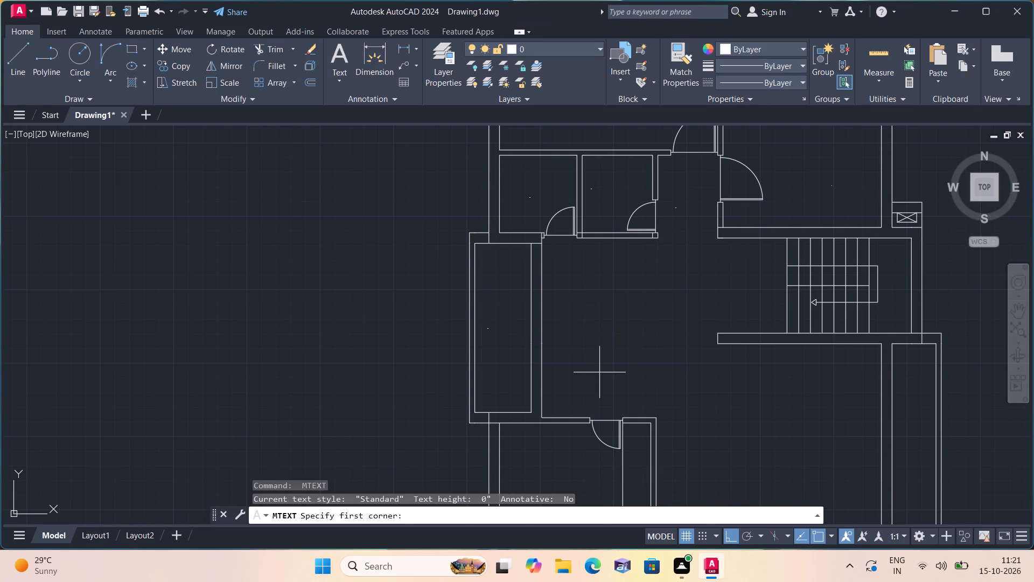
triple_click(593, 378)
text(DINING)
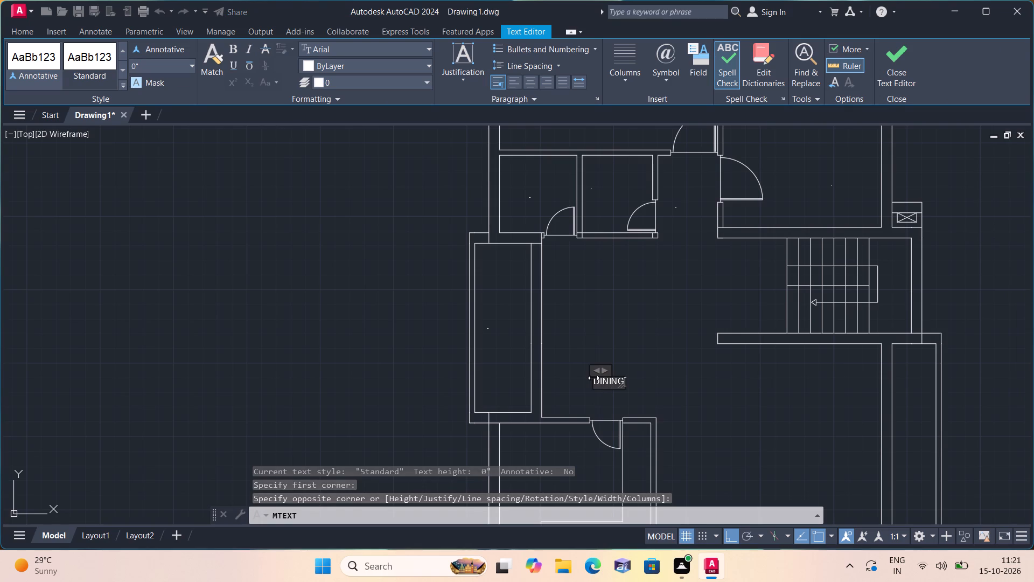
key(Return)
text(12'-6"X)
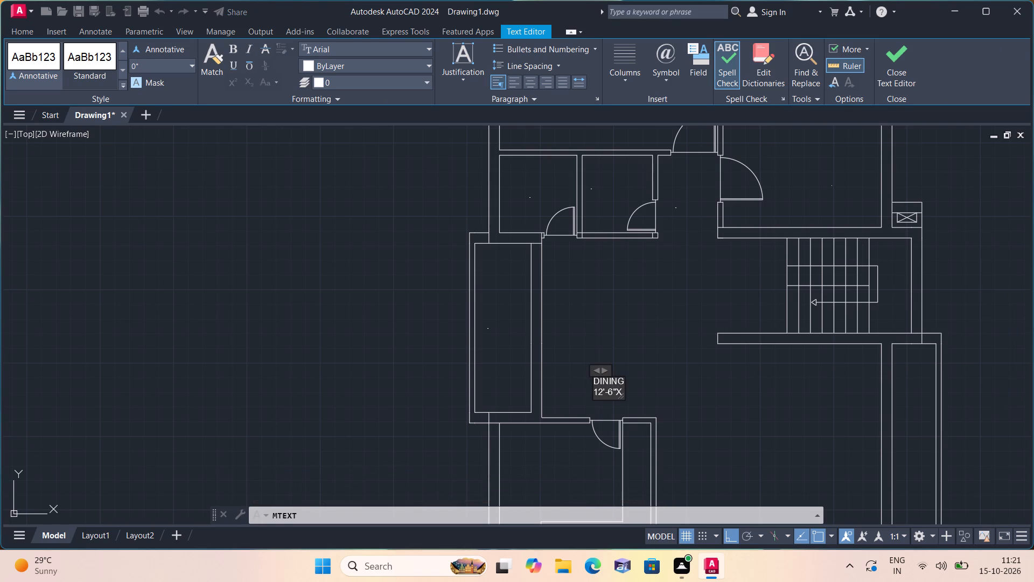
text(12'-9")
click(590, 335)
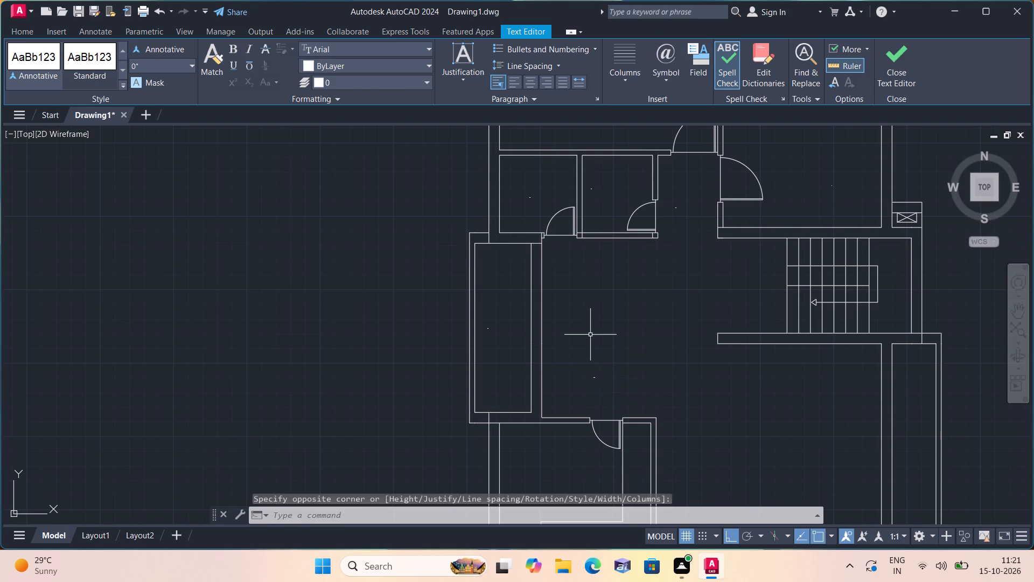
Add a multiline text label reading UP beside the west end of the staircase's upper direction line.
middle_drag(606, 347, 588, 307)
scroll(766, 214, up, 2)
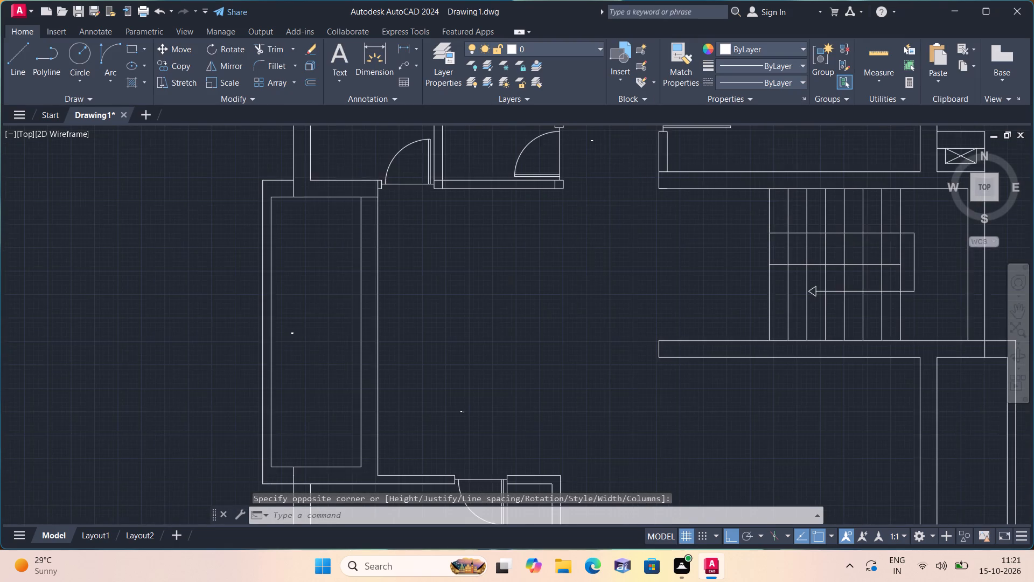
key(space)
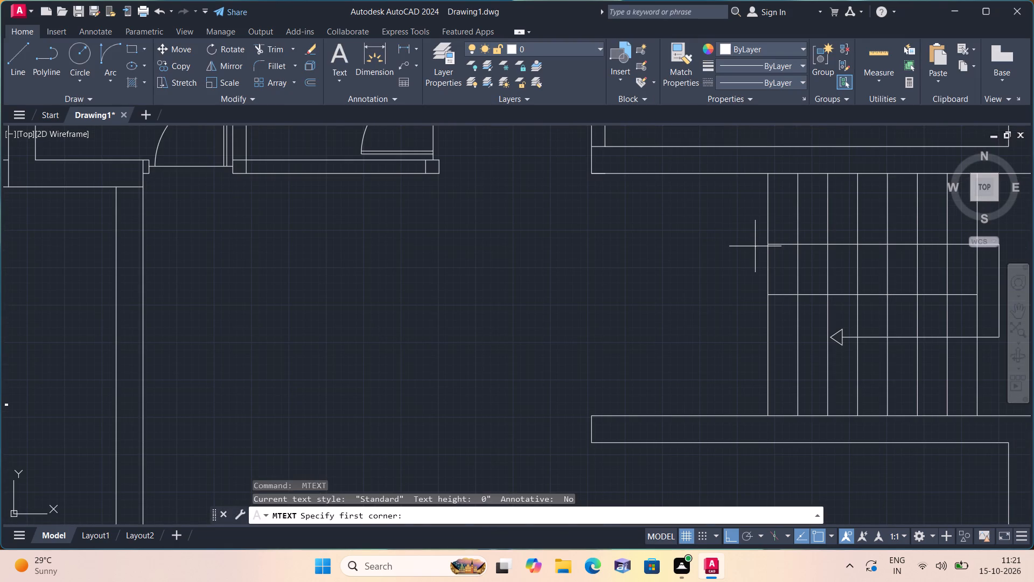
triple_click(755, 246)
double_click(755, 246)
text(UP)
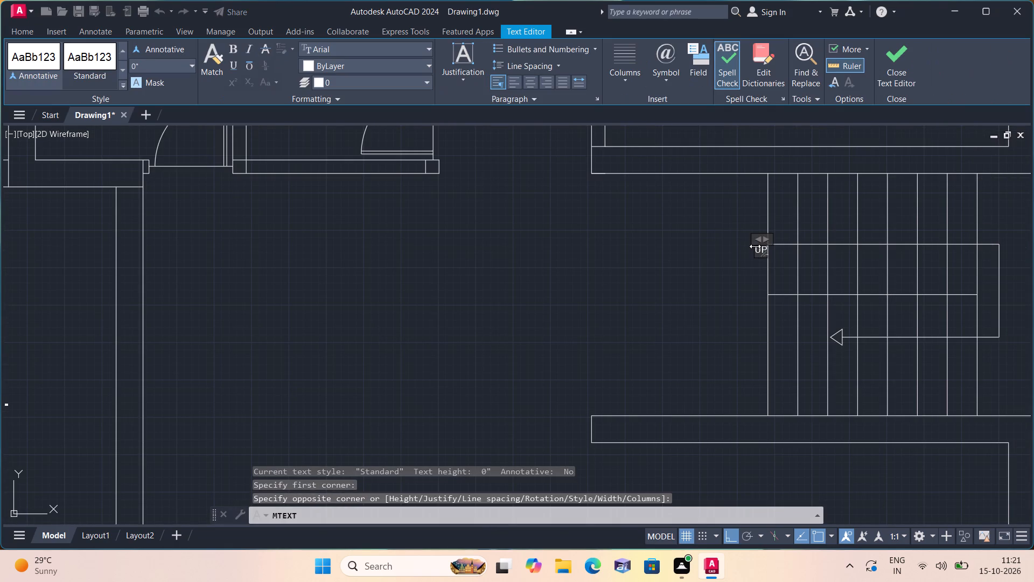
click(728, 274)
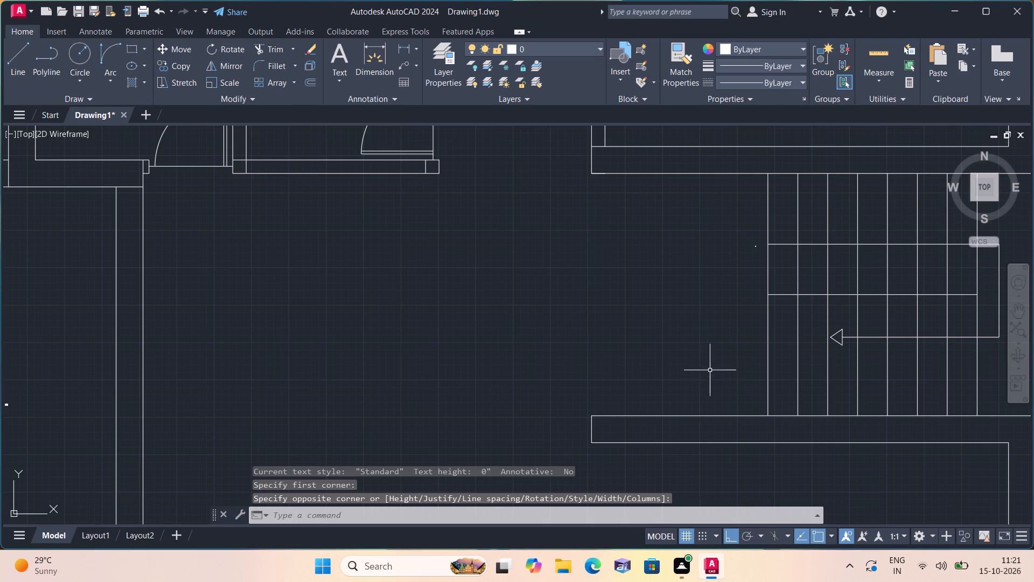
Add a multiline text label in the open area southwest of the staircase reading STAIR HALL with 13'-9"X6'-9" on a second line.
key(space)
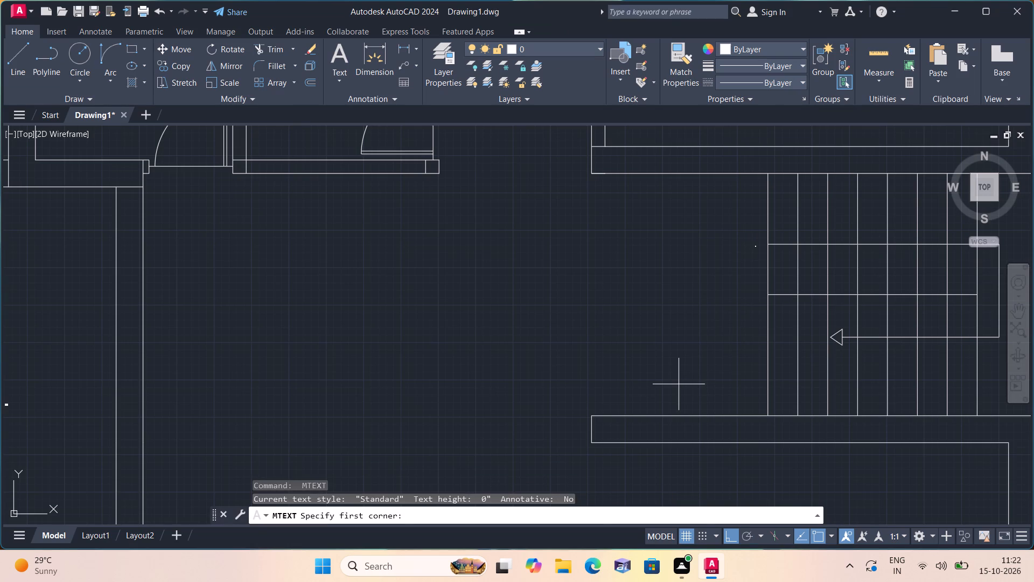
triple_click(650, 387)
text(STAIR HALL)
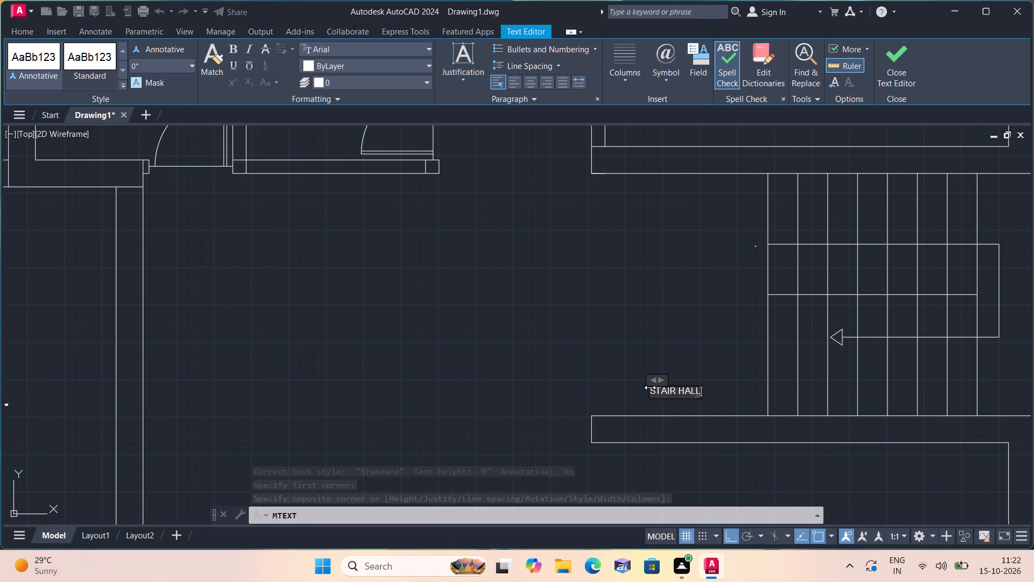
key(Return)
text(13'-9"X)
text(6'-9")
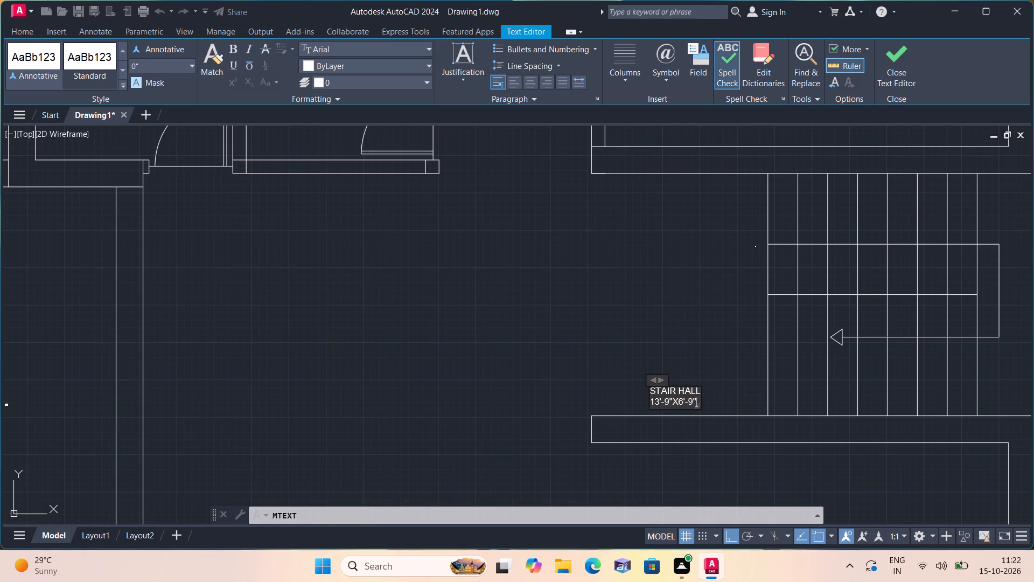
click(476, 388)
Add a multiline text label in the large room south of the stair hall reading LIVING with 16'-0"X17'-3" on a second line.
middle_drag(579, 428, 577, 360)
middle_drag(611, 405, 573, 357)
scroll(611, 405, down, 1)
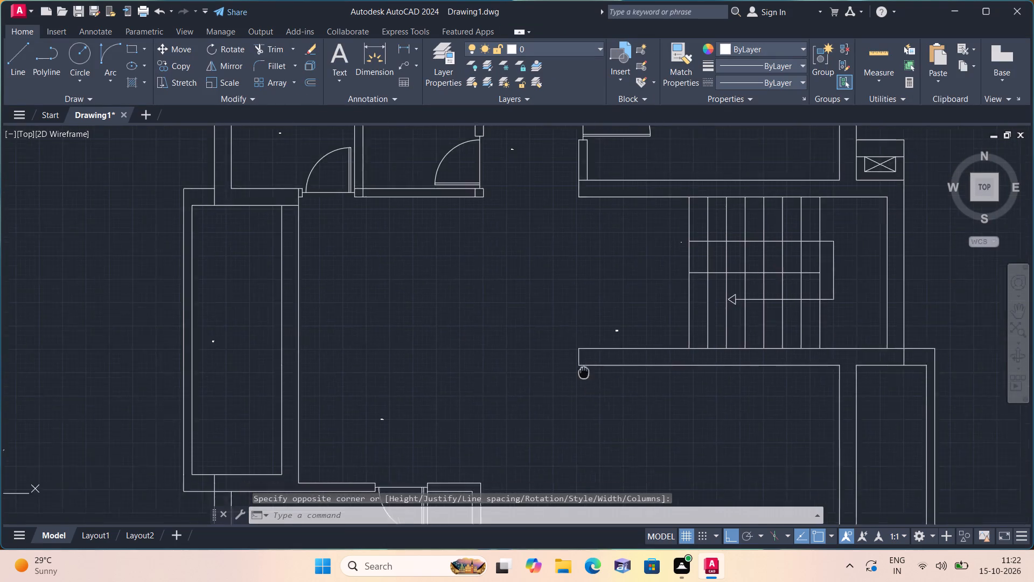
middle_drag(573, 357, 569, 349)
middle_drag(659, 396, 646, 332)
middle_drag(677, 432, 630, 342)
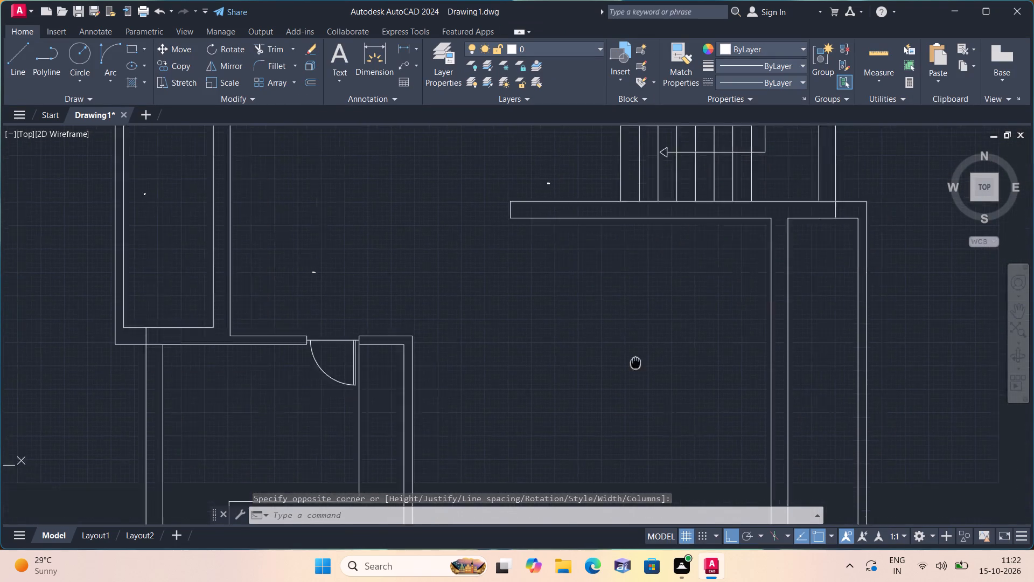
middle_drag(654, 415, 612, 326)
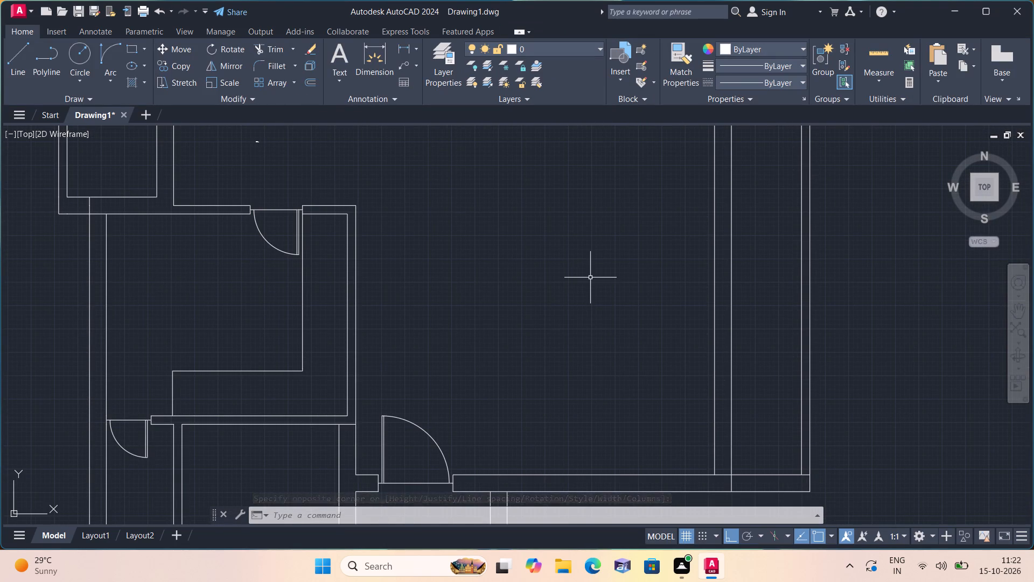
key(space)
triple_click(590, 278)
click(590, 277)
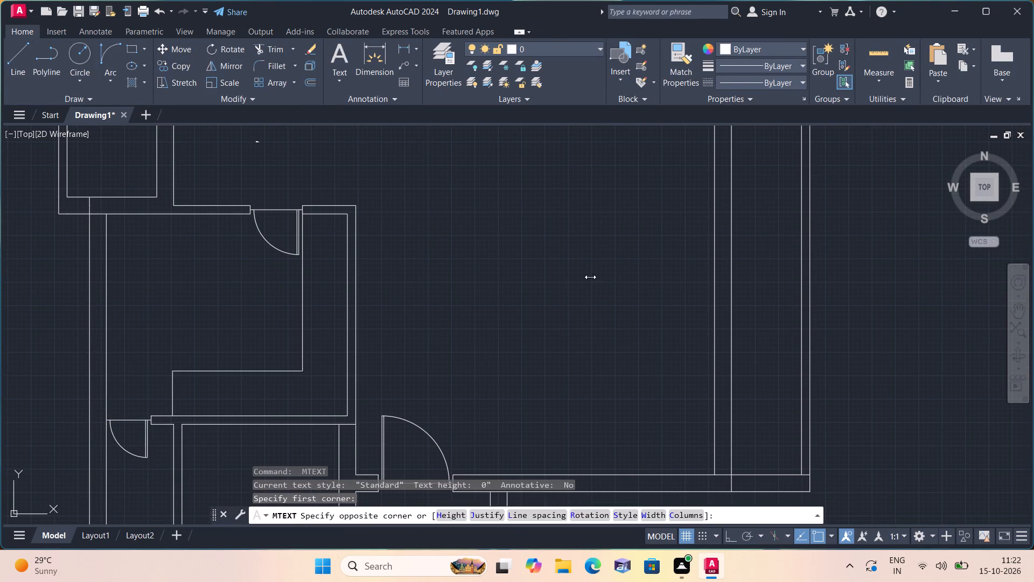
text(LO)
key(BackSpace)
text(IVI)
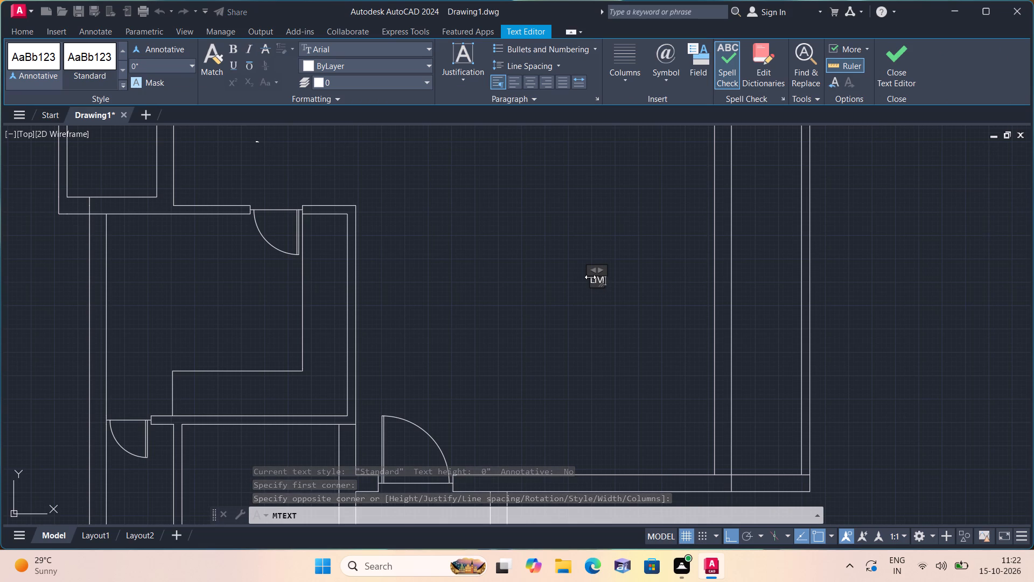
text(NGH)
key(BackSpace)
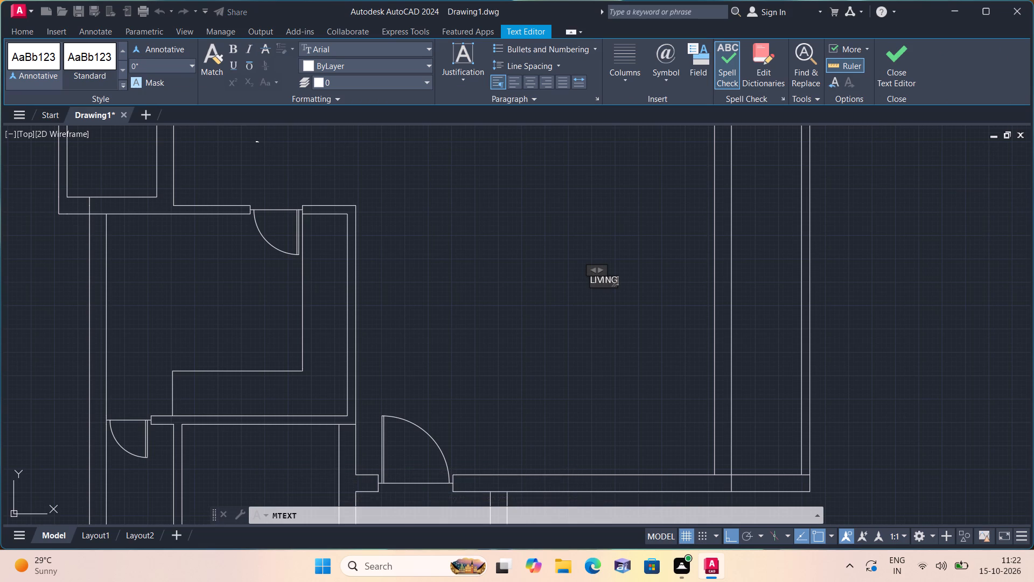
key(Return)
text(16'-0"X)
text(17'-3")
click(589, 308)
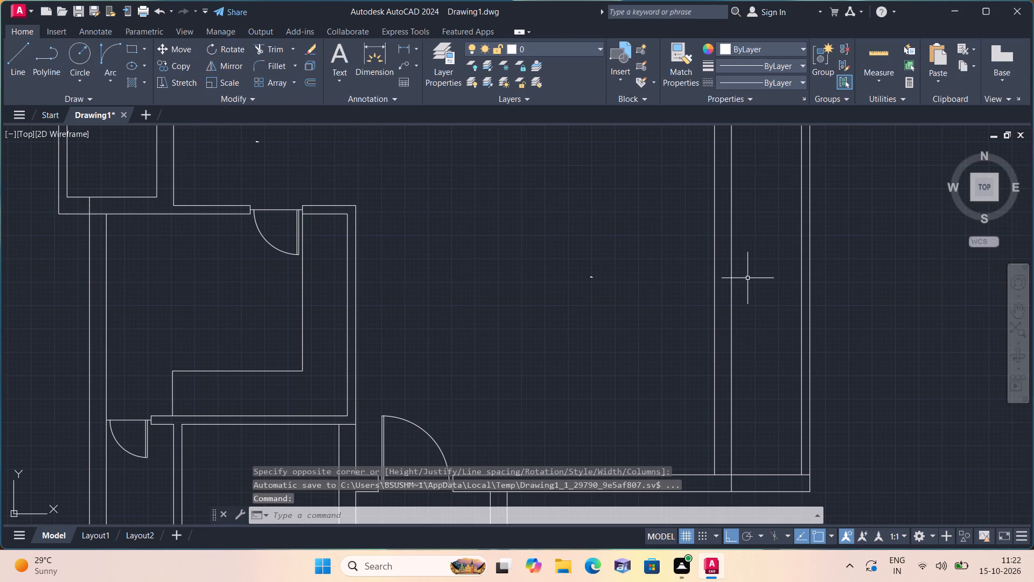
Add a multiline text label in the long narrow space east of the living room reading TERR with 72SQFT on a second line.
key(space)
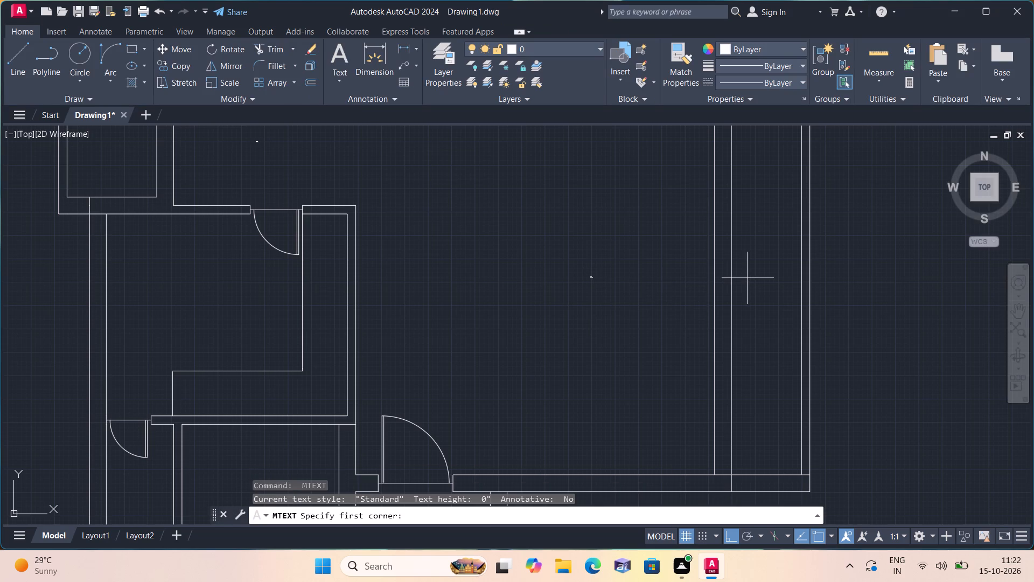
triple_click(747, 278)
click(747, 278)
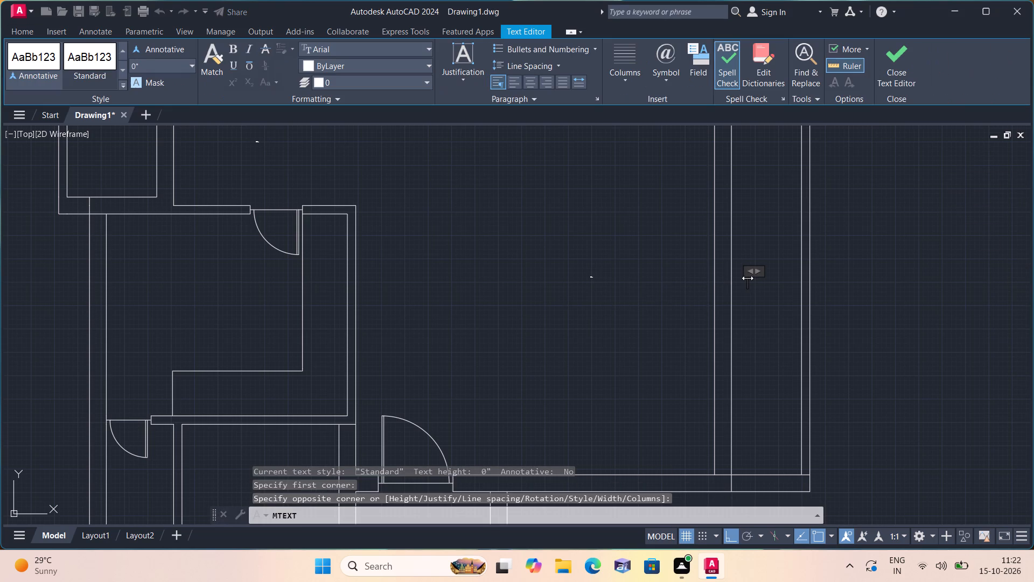
text(TR)
key(BackSpace)
text(ERR)
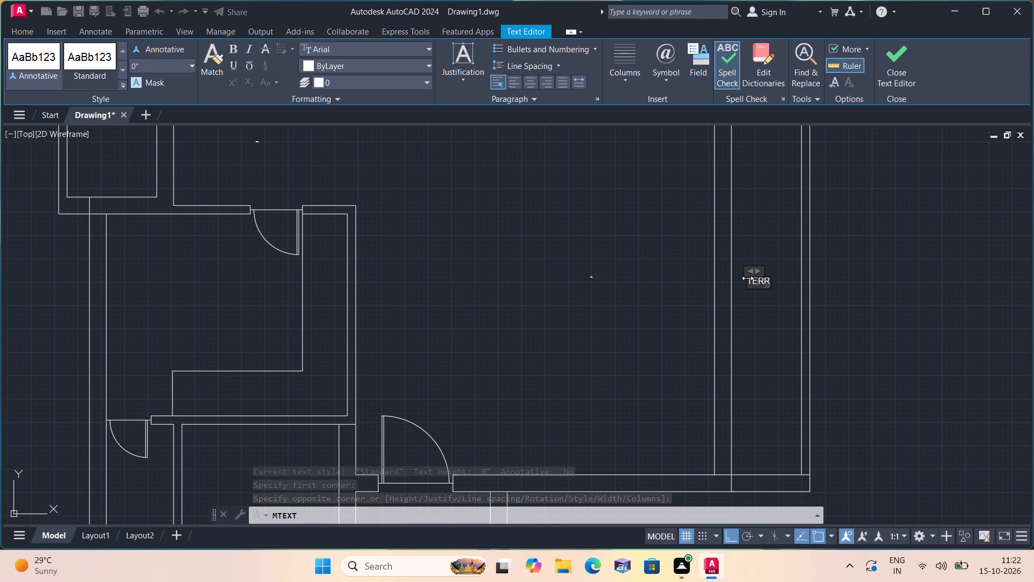
key(Return)
text(72)
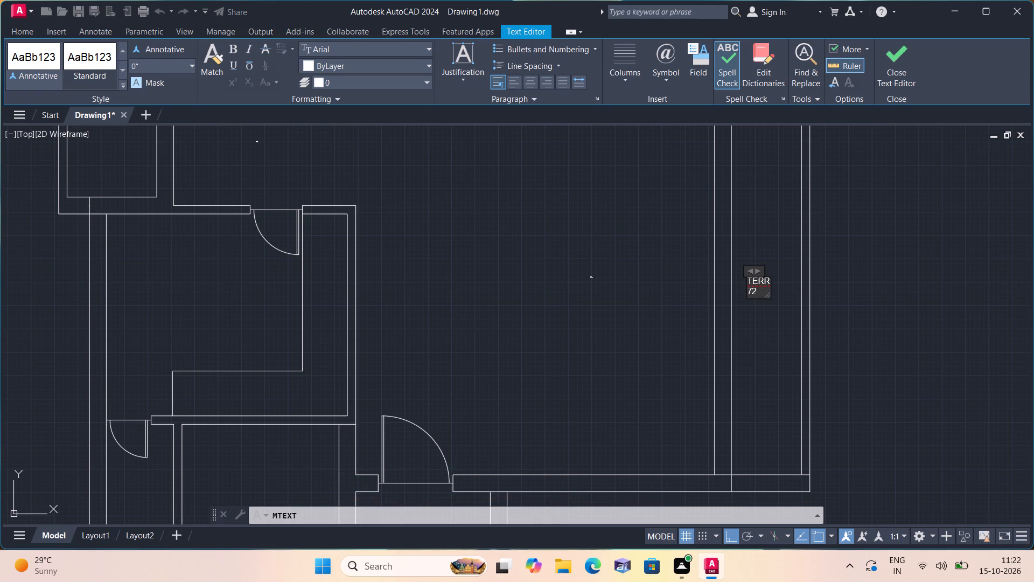
text(SQFT)
click(552, 351)
Add a multiline text label in the room with the L-shaped counter south of the dining area reading KITCHEN with 10'-9"X9'-0" on a second line.
middle_drag(548, 351, 606, 267)
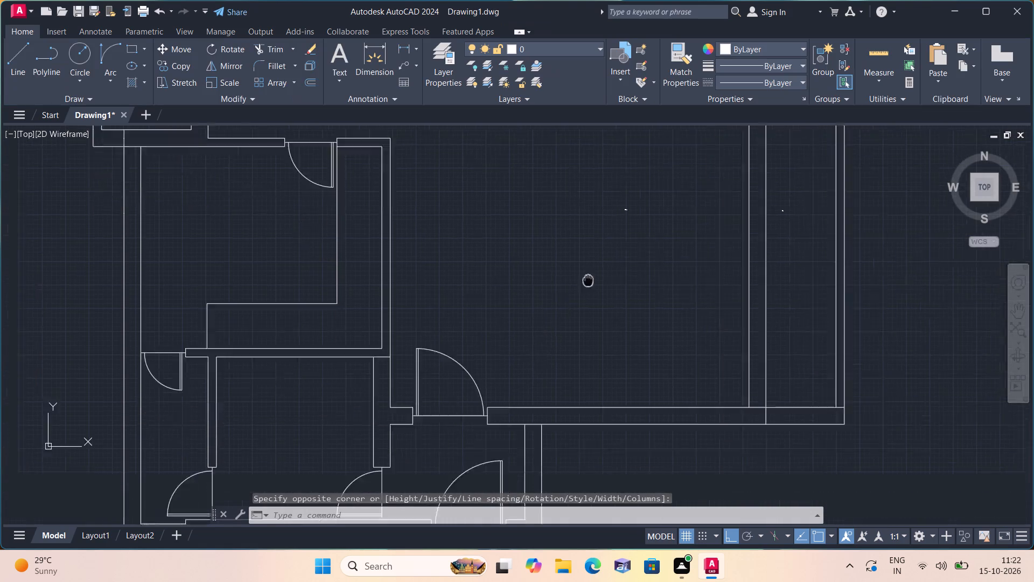
middle_drag(606, 267, 710, 218)
scroll(710, 218, down, 1)
middle_drag(483, 235, 475, 313)
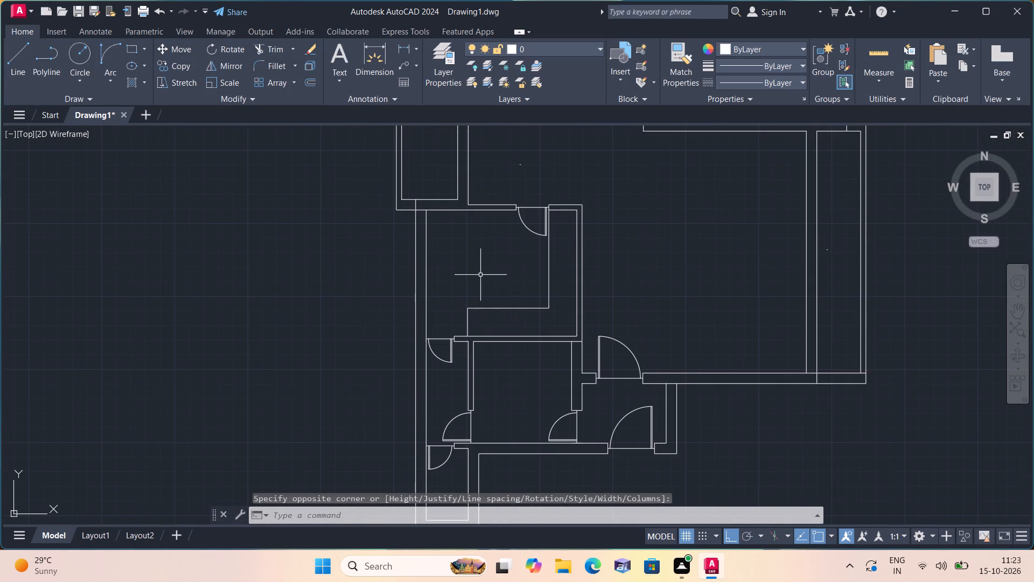
key(space)
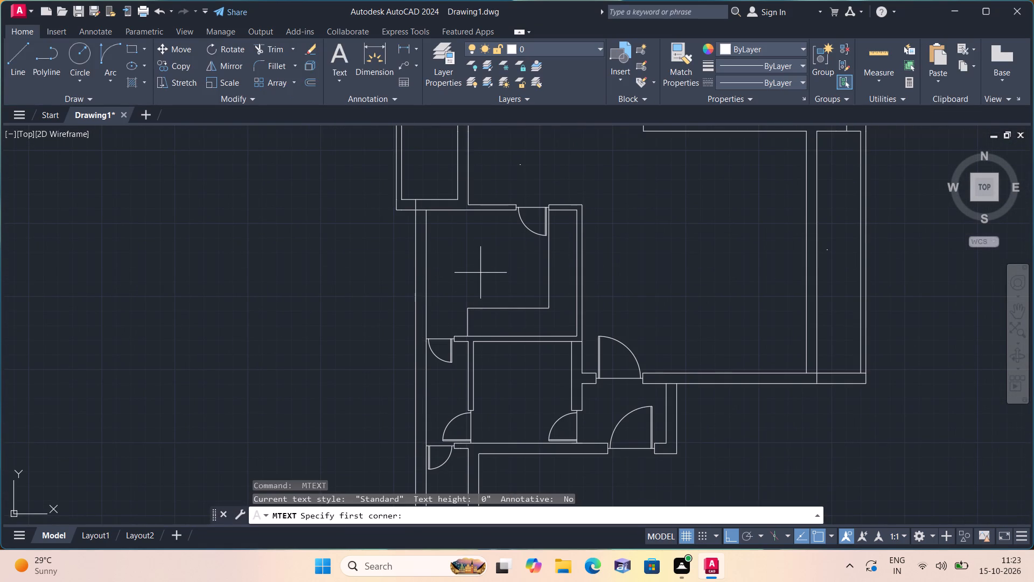
triple_click(478, 272)
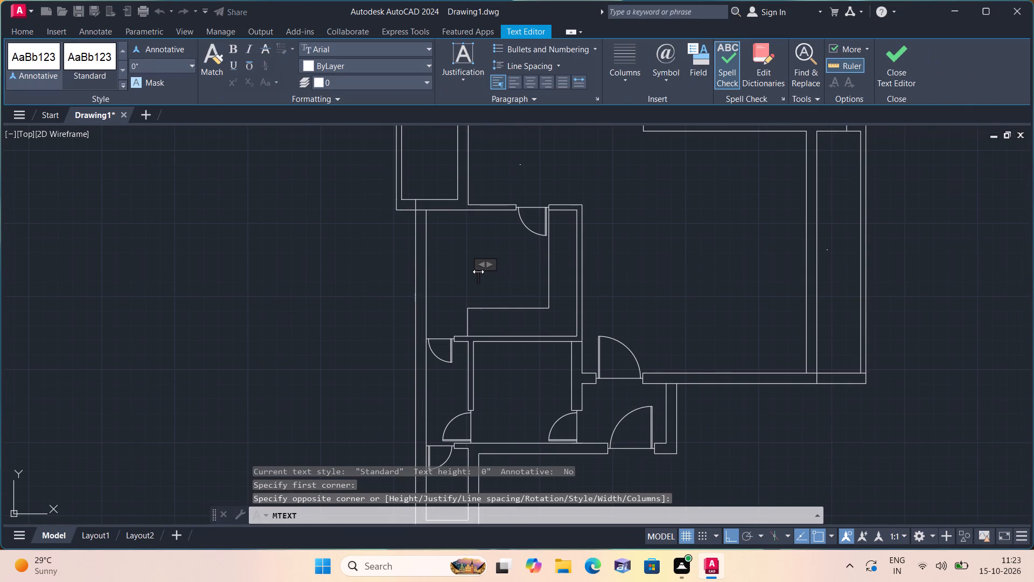
text(KITCHEN)
key(Return)
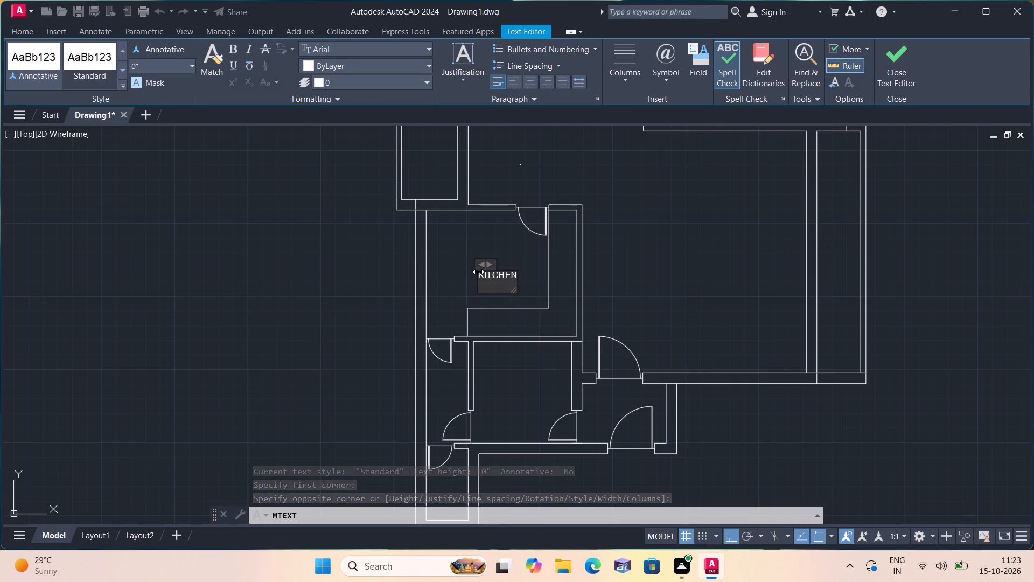
text(10'9")
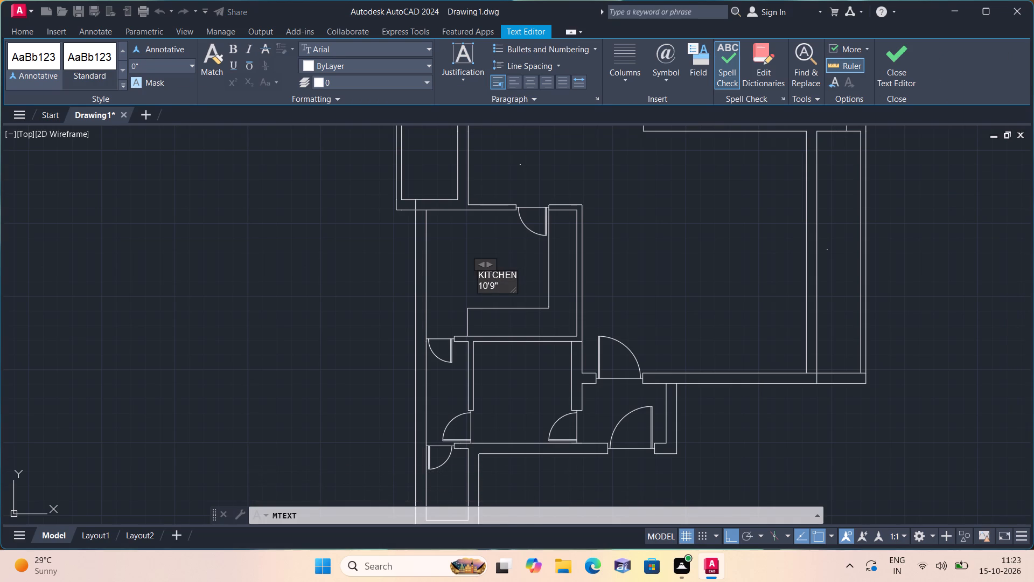
key(x)
key(BackSpace)
key(BackSpace)
key(BackSpace)
text(-9")
key(x)
text(9'-0")
click(518, 360)
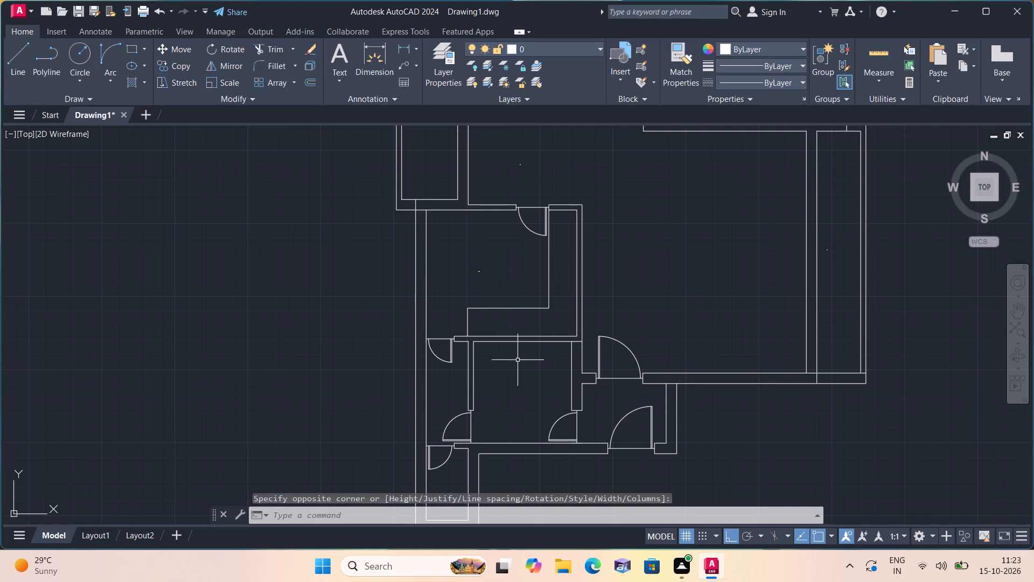
Add a multiline text label in the small room directly south of the kitchen reading SER.ROOM with 7'-0"X7'-3" on a second line.
middle_drag(518, 360, 509, 279)
scroll(455, 309, up, 1)
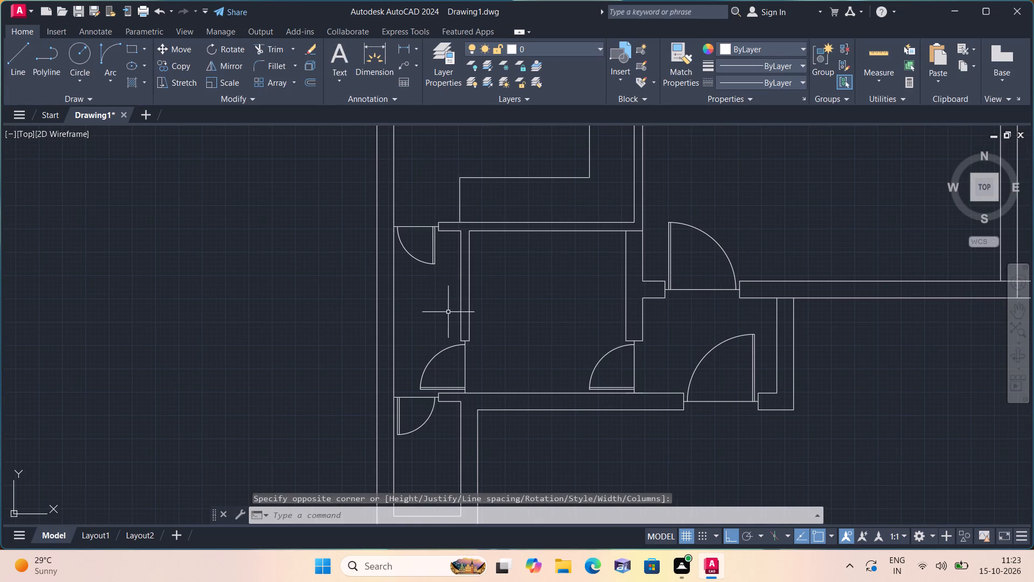
key(space)
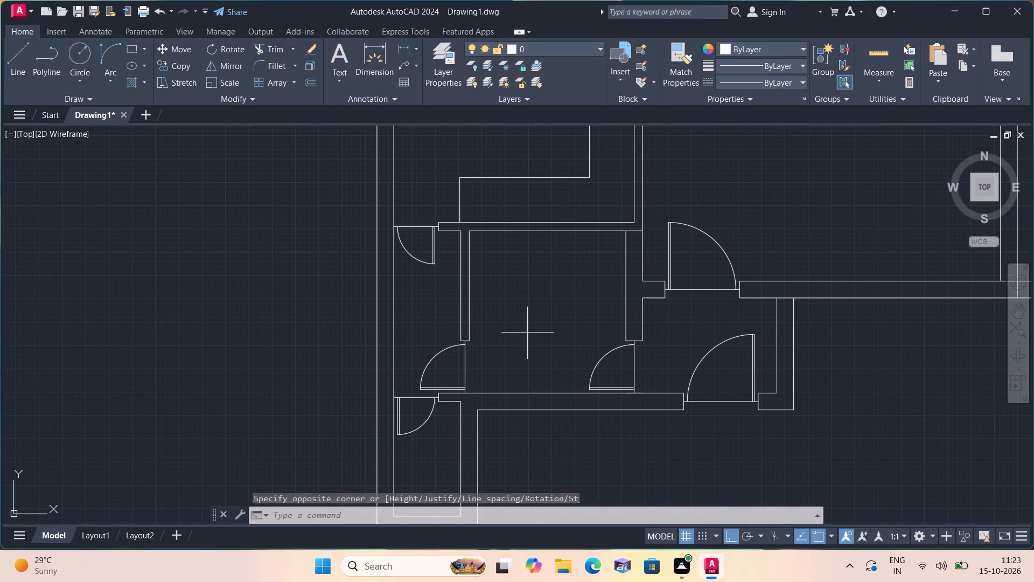
triple_click(541, 338)
click(541, 338)
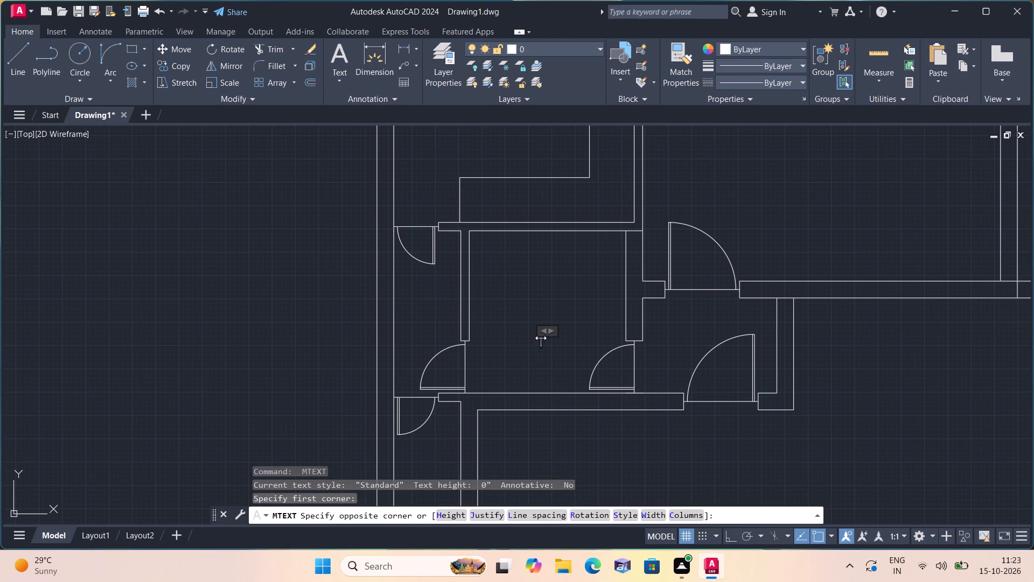
text(SER)
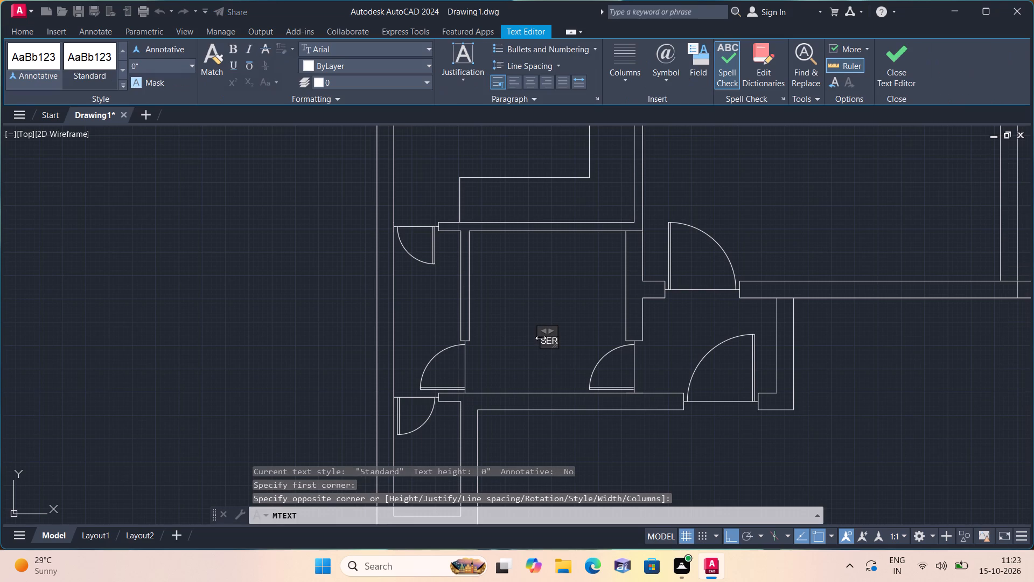
text(.ROOM)
key(Return)
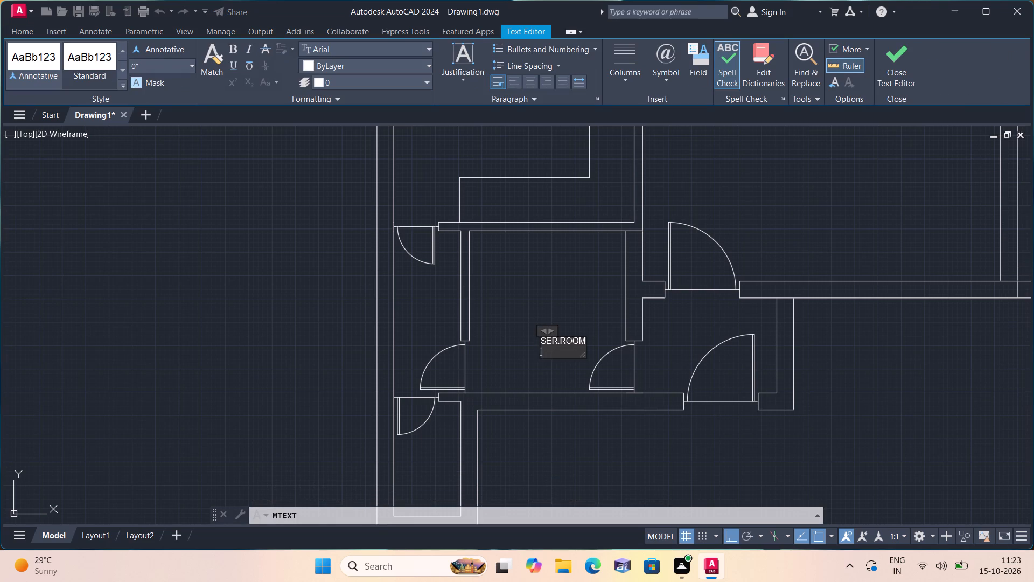
text(7'-0"X)
text(7'-3")
click(539, 302)
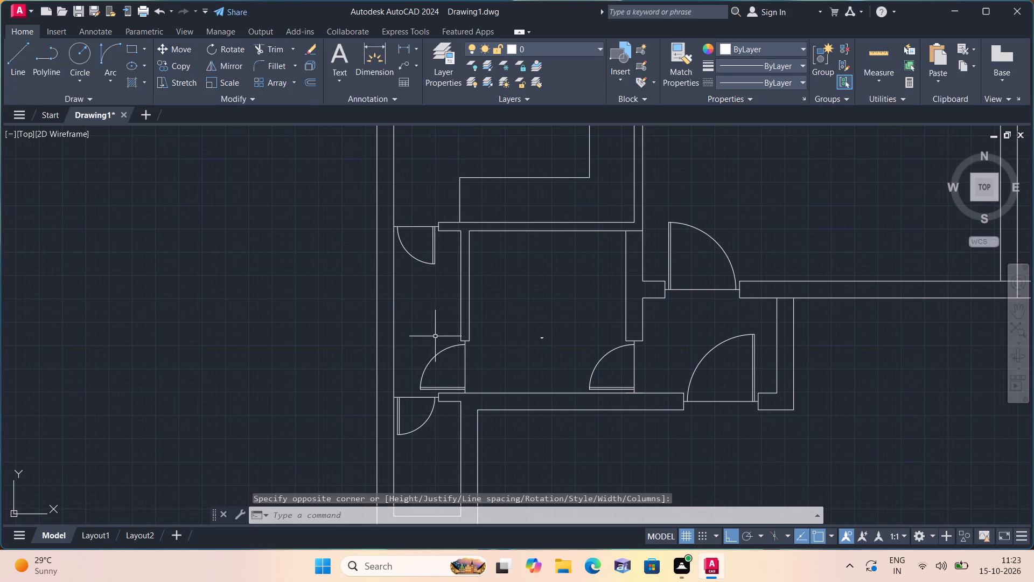
Add a multiline text label in the narrow space west of the service room reading UTILITY with 26SQFT on a second line.
key(space)
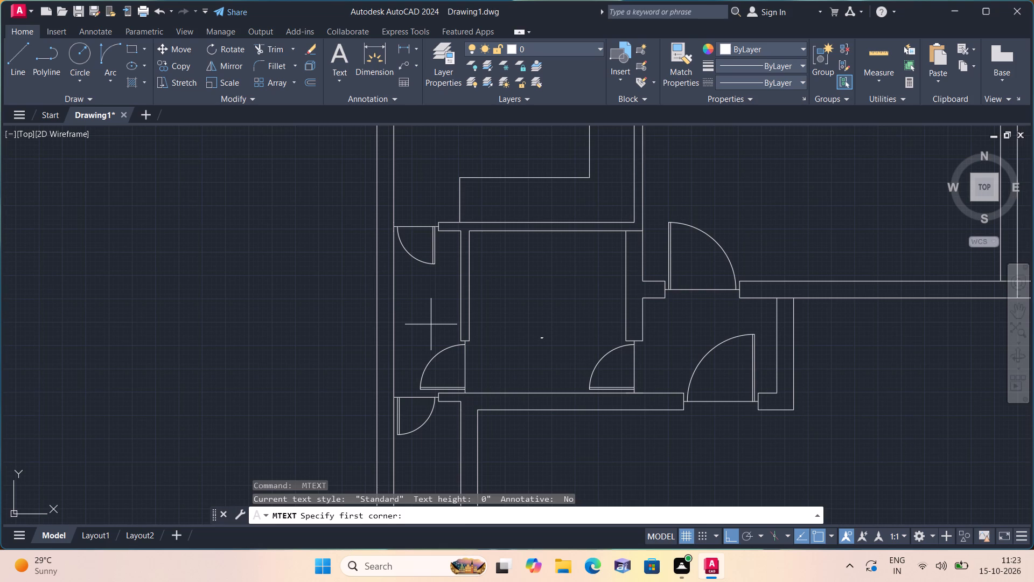
triple_click(431, 324)
click(431, 324)
text(UTILITY)
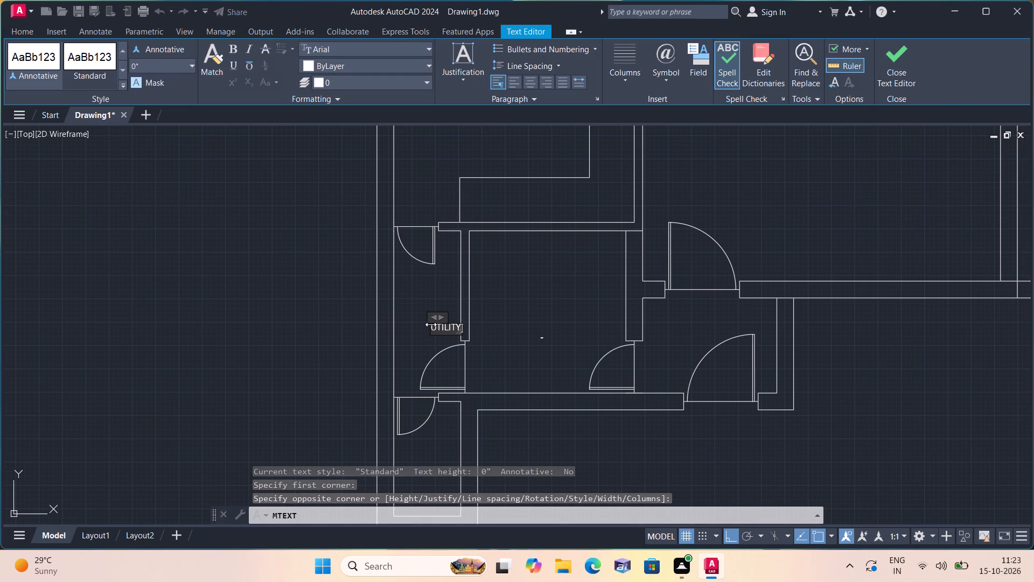
key(Return)
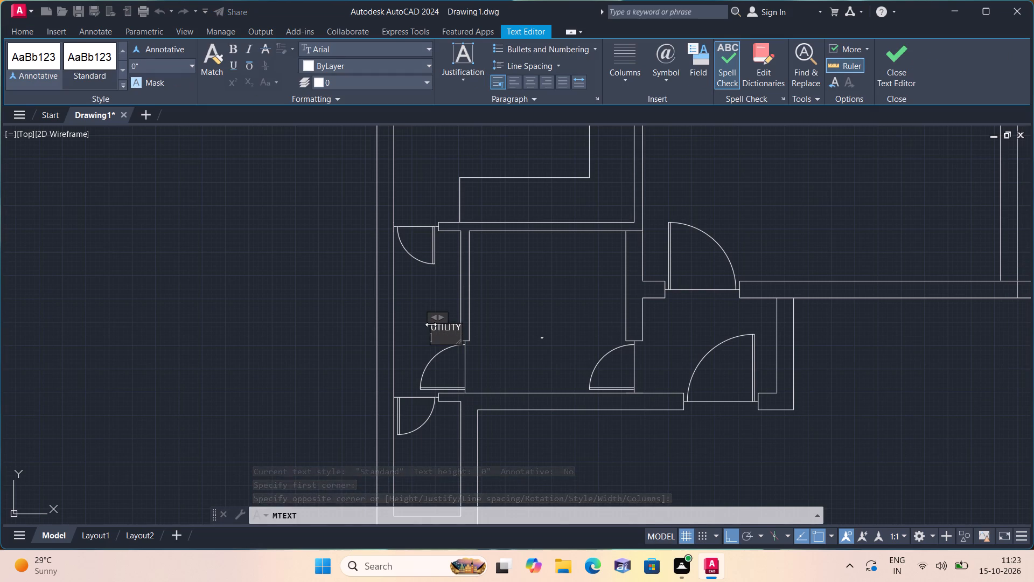
text(26SQFT)
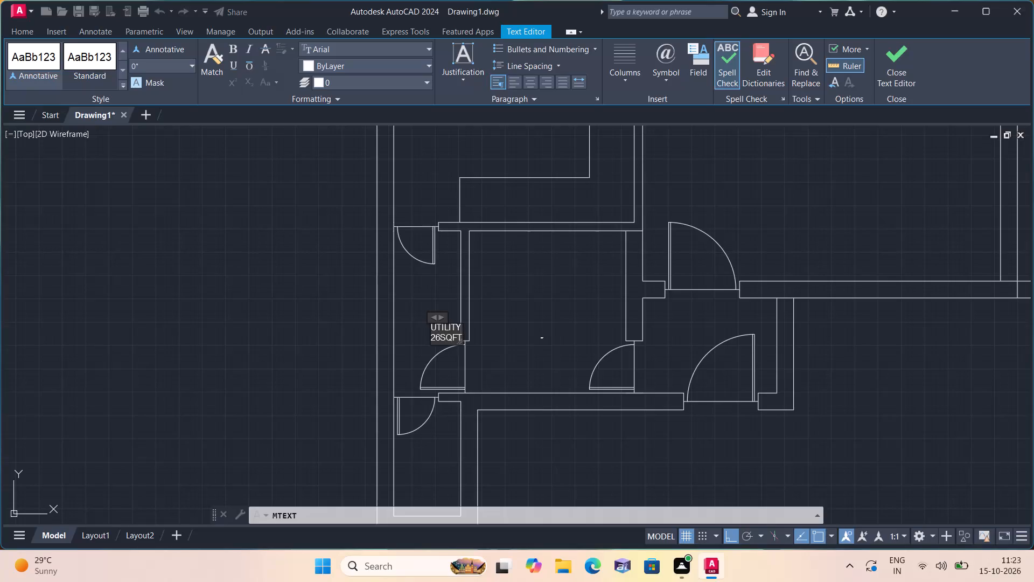
click(464, 318)
Add a multiline text label in the entrance space east of the service room reading FOYER with 6'-0"X4'-3" on a second line.
middle_drag(464, 318, 434, 262)
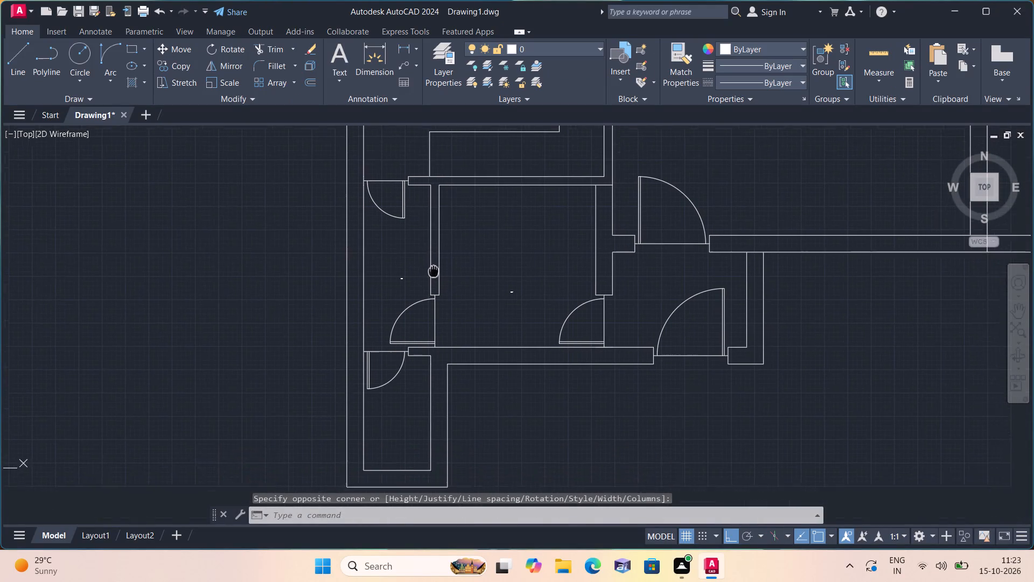
middle_drag(434, 262, 434, 251)
key(space)
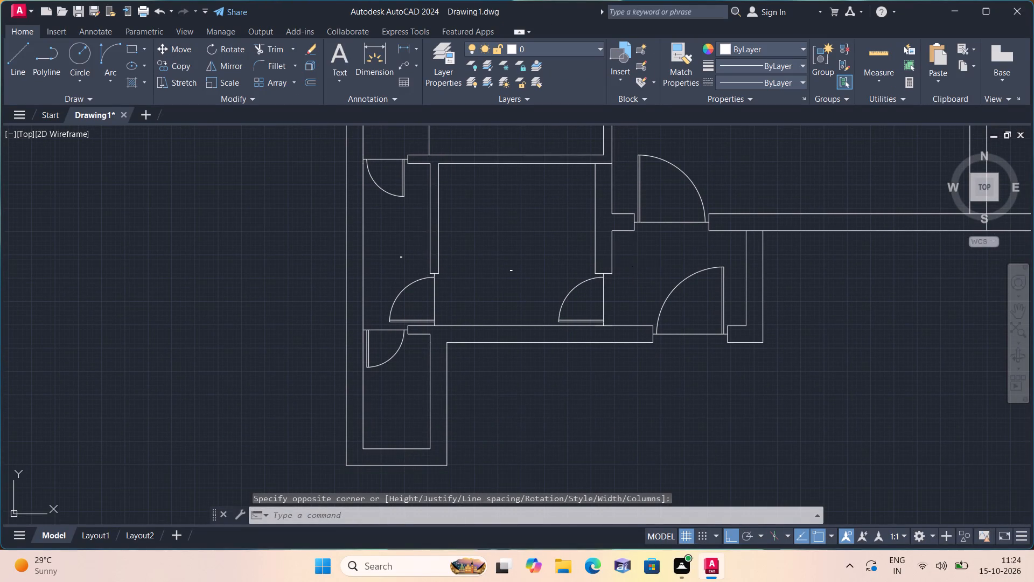
scroll(632, 266, up, 1)
triple_click(632, 266)
click(632, 266)
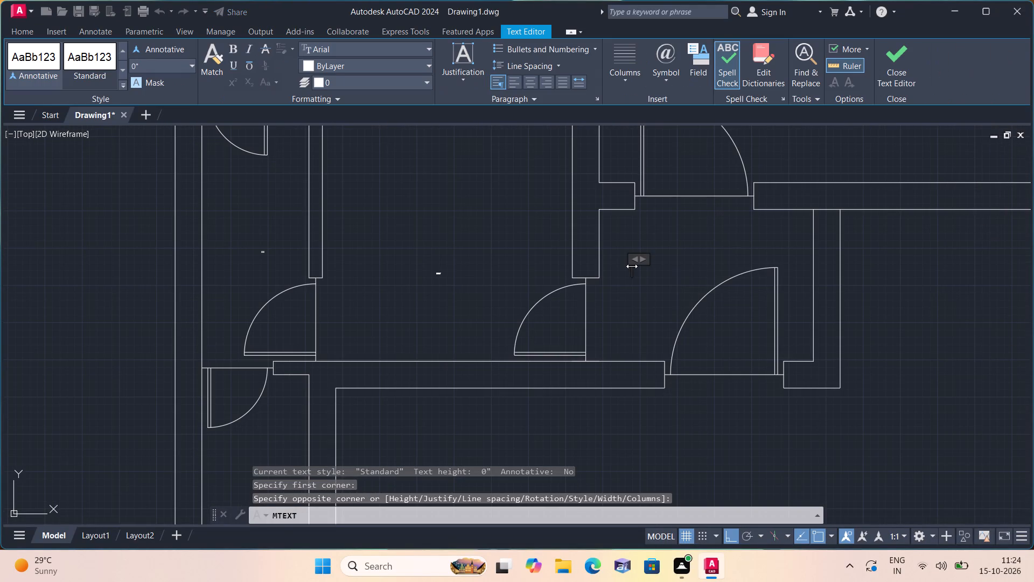
text(FOYER)
key(Return)
text(6')
key(minus)
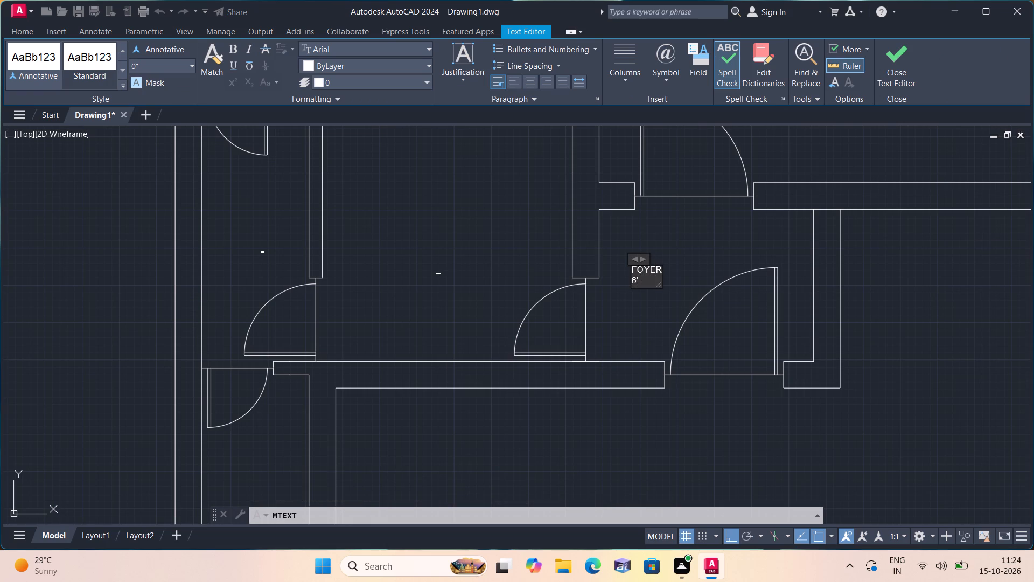
text(0"X)
text(4'-3")
click(504, 431)
Add a multiline text label in the small room south of the utility space reading WC with 3'X4'-9" on a second line.
middle_drag(510, 424, 617, 268)
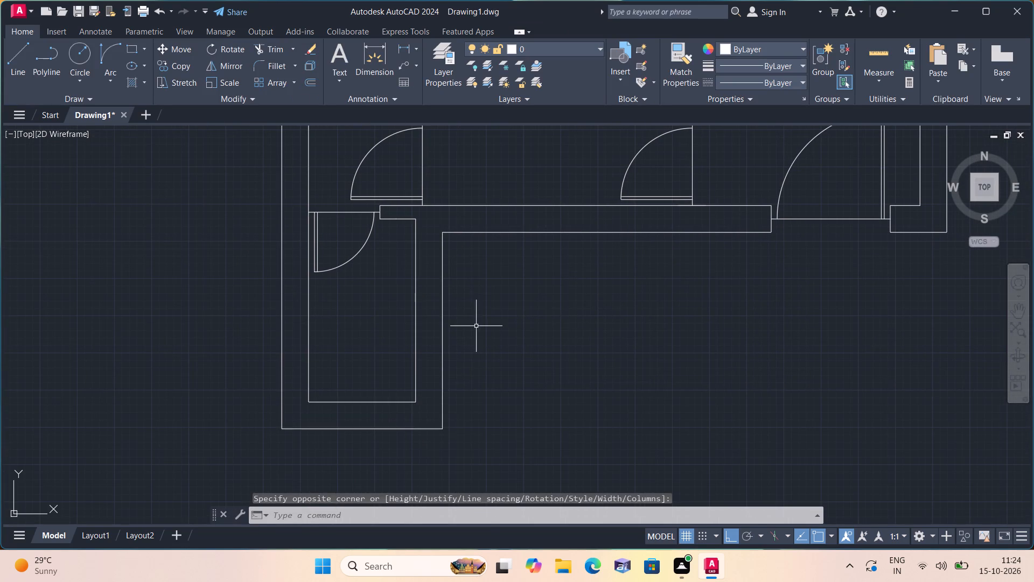
key(space)
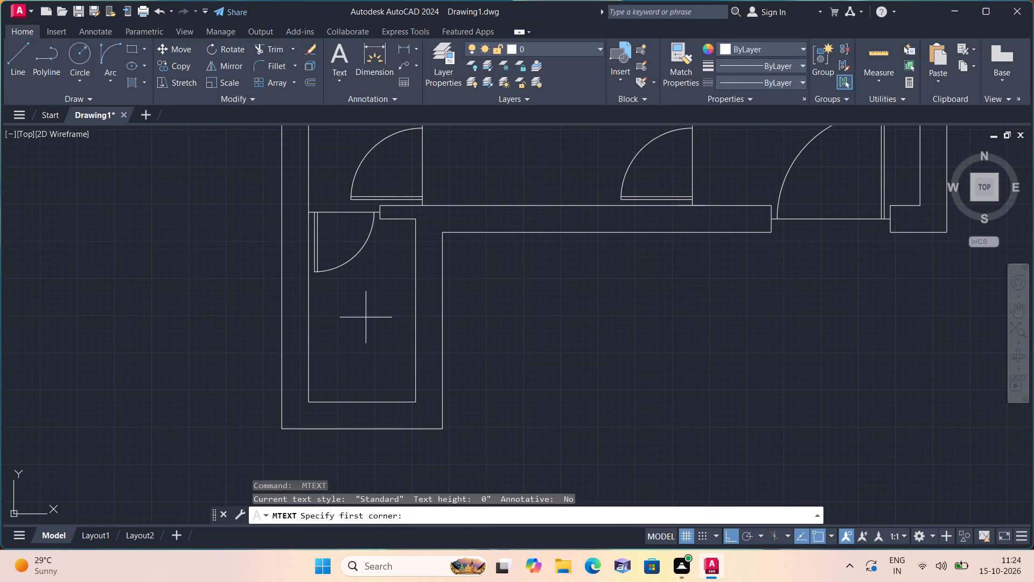
triple_click(366, 317)
click(366, 317)
text(WC)
key(Return)
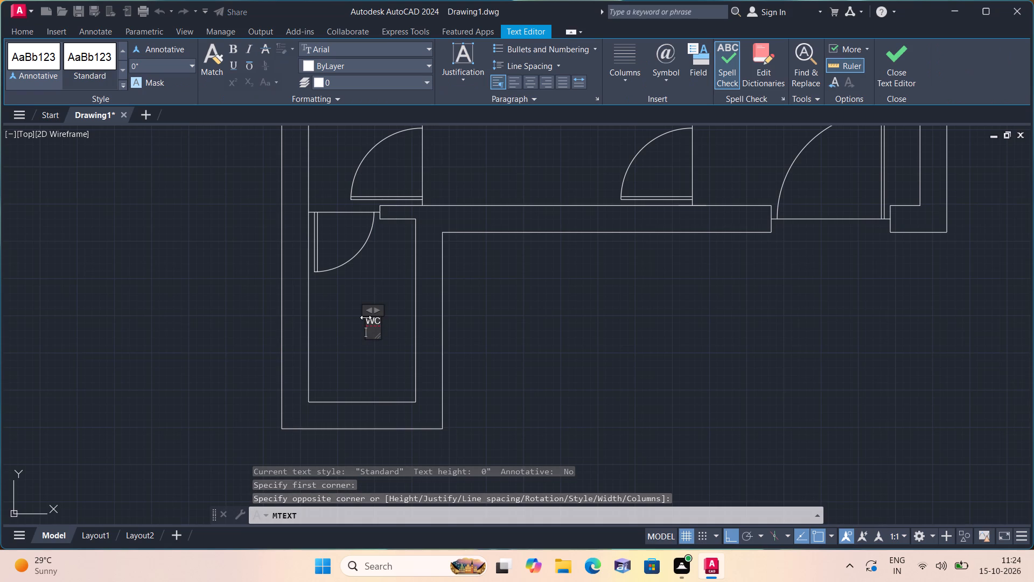
text(3')
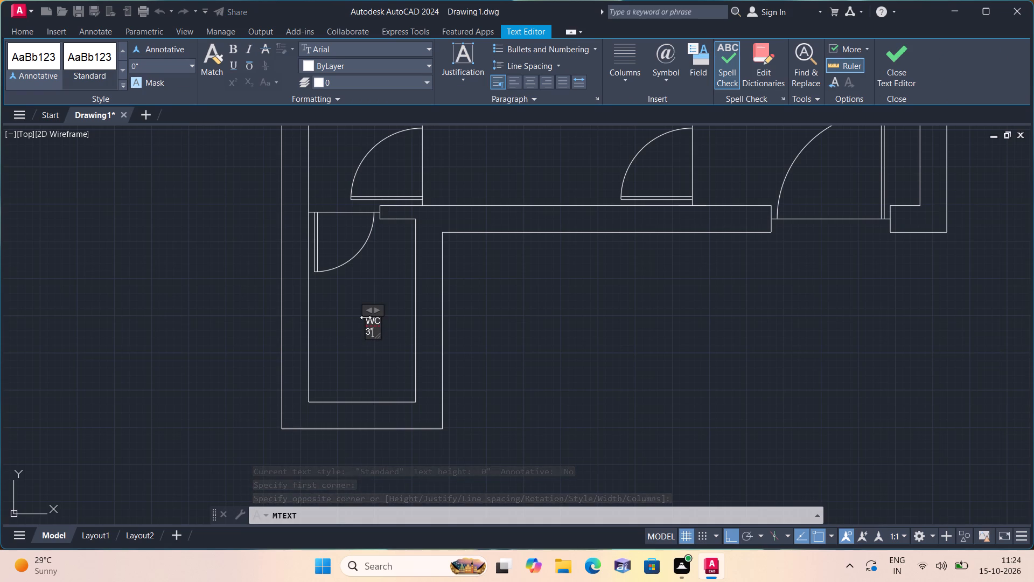
text(X4'-9")
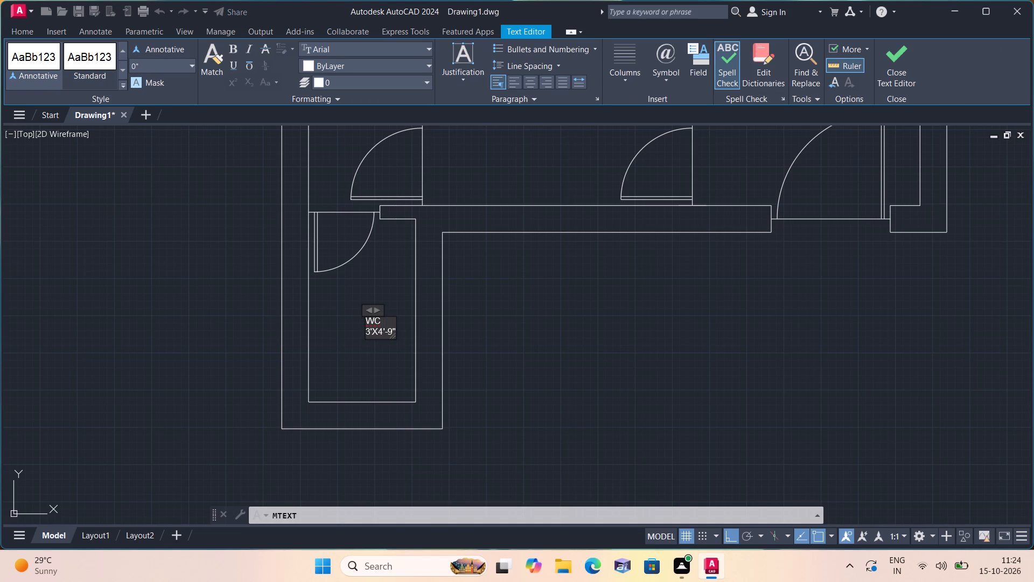
click(371, 345)
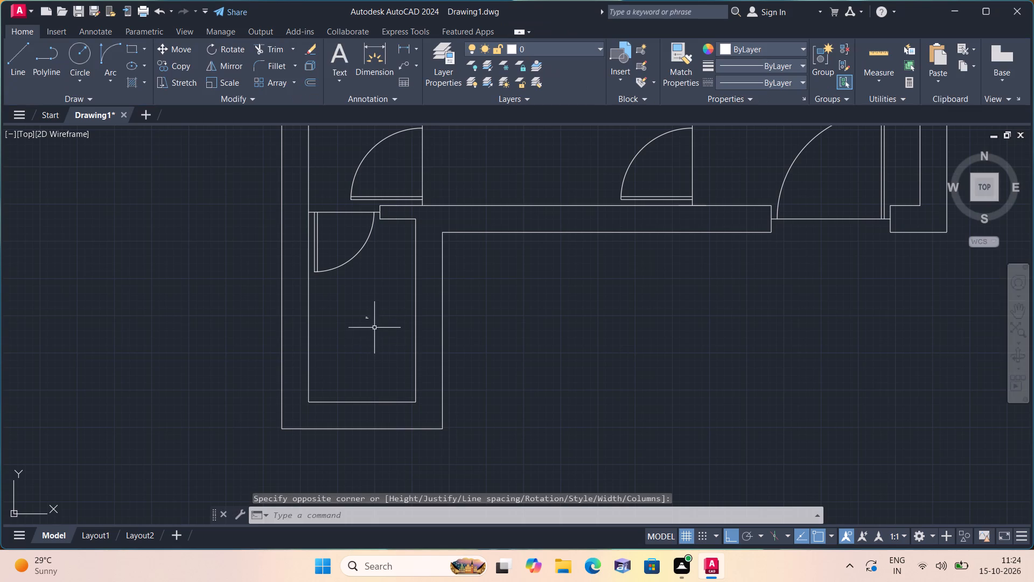
Select all the multiline text labels in the plan using Select Similar and set their text height to 6".
middle_drag(372, 326, 334, 454)
scroll(334, 455, down, 3)
middle_drag(337, 333, 402, 490)
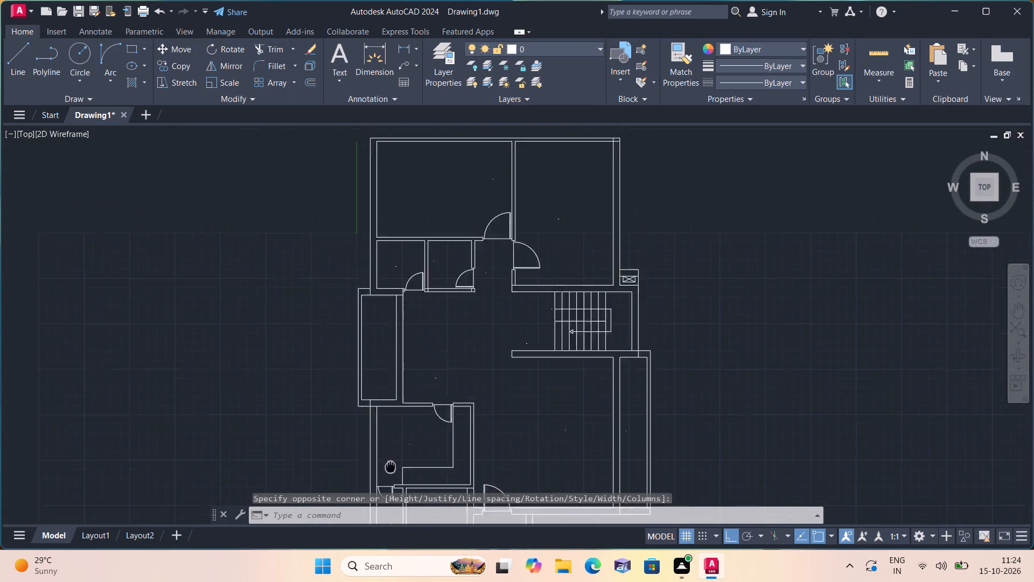
middle_drag(402, 490, 416, 529)
middle_drag(418, 526, 408, 450)
scroll(572, 404, up, 1)
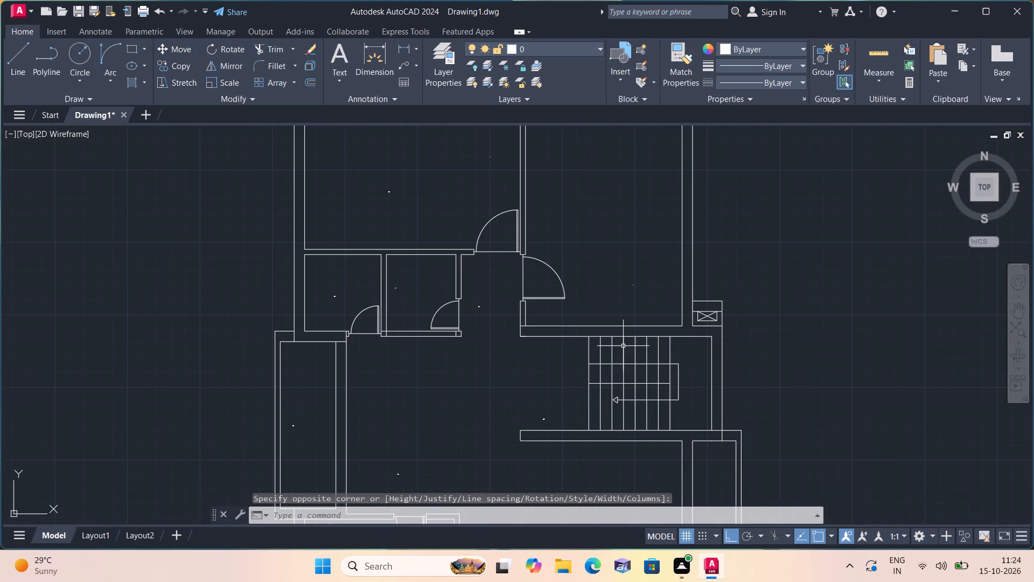
scroll(623, 331, up, 2)
drag(699, 280, 682, 252)
click(618, 189)
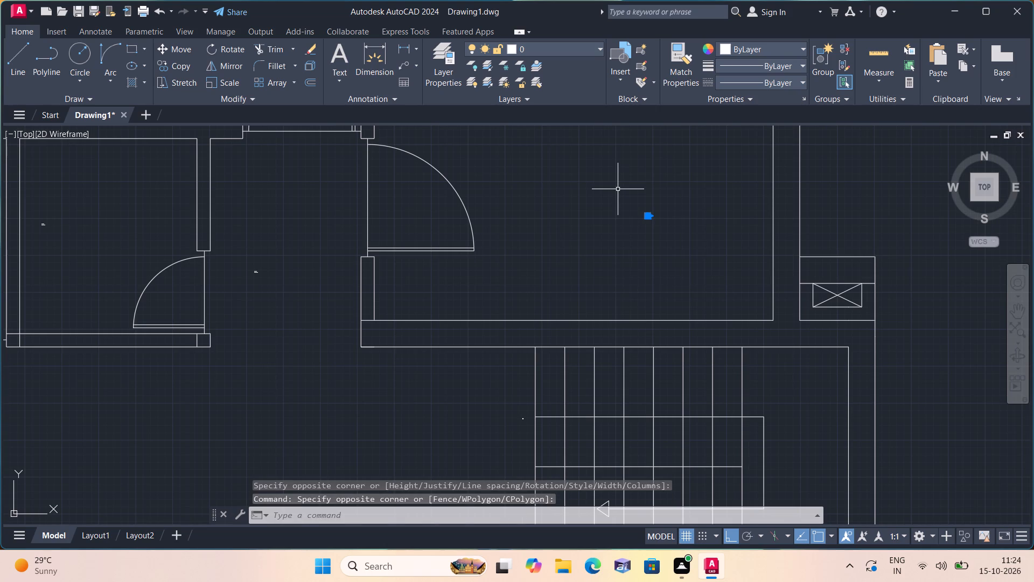
right_click(618, 189)
click(681, 420)
right_click(598, 305)
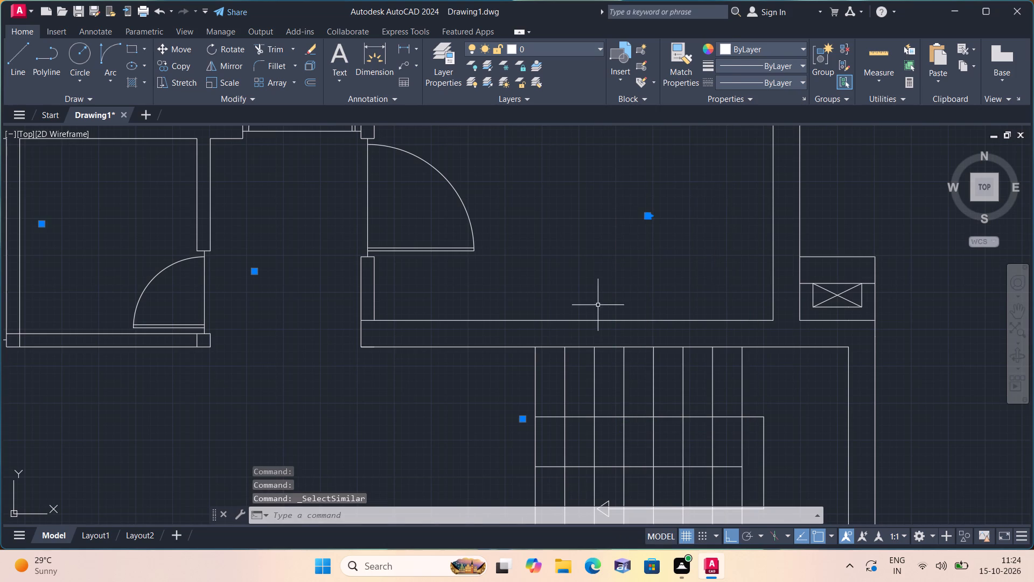
click(626, 280)
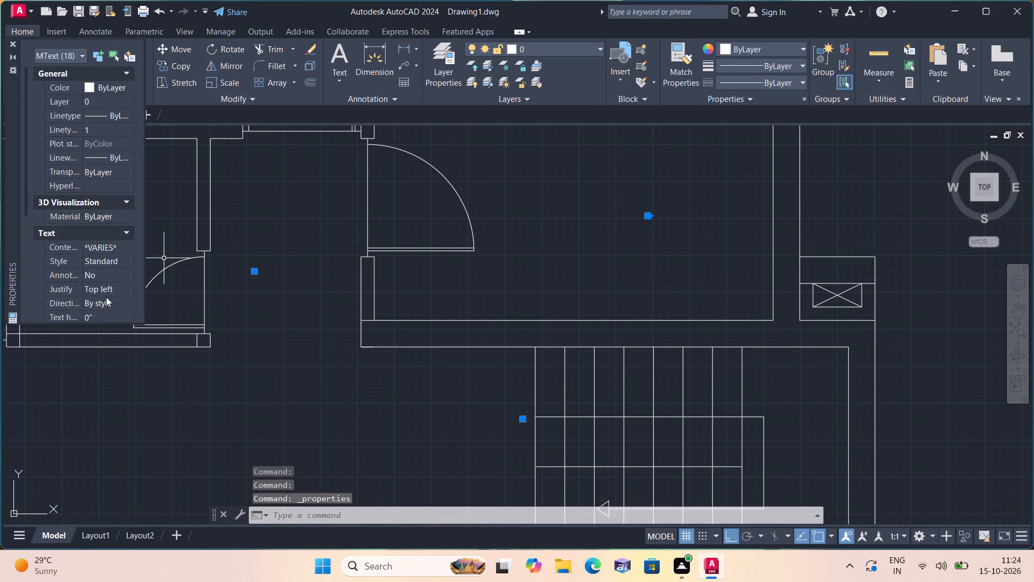
click(117, 317)
key(BackSpace)
text(6")
click(280, 211)
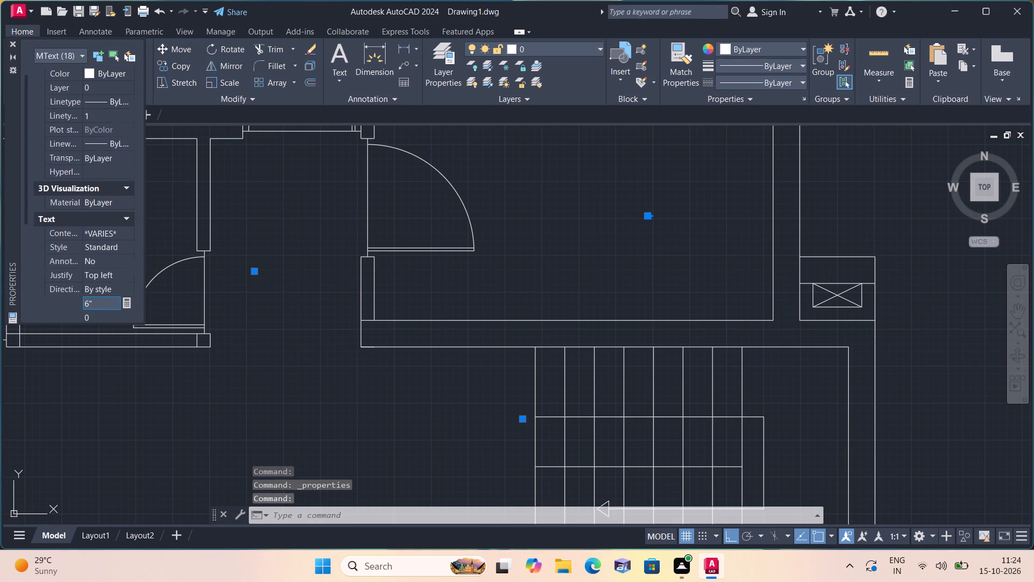
click(13, 41)
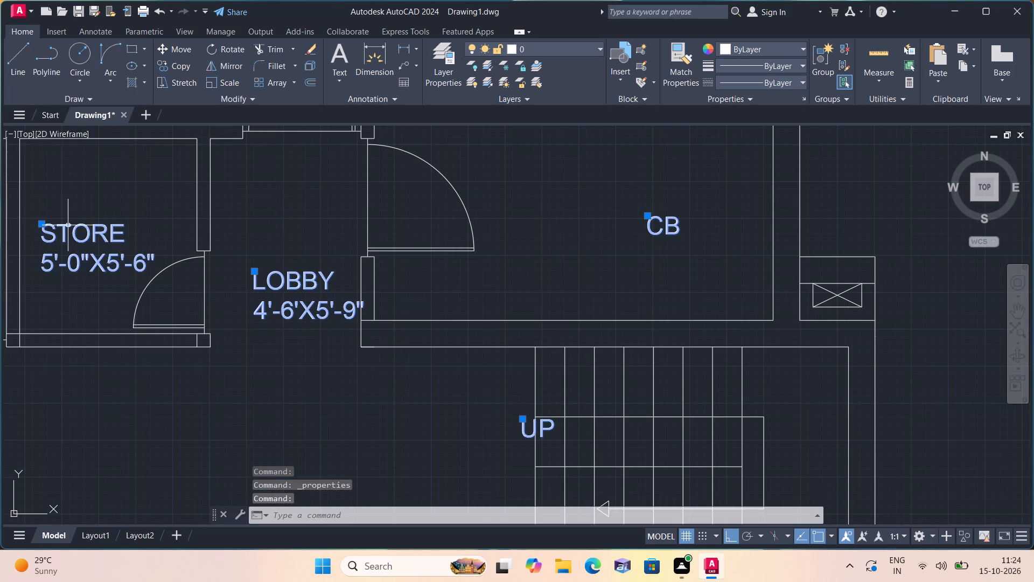
key(Escape)
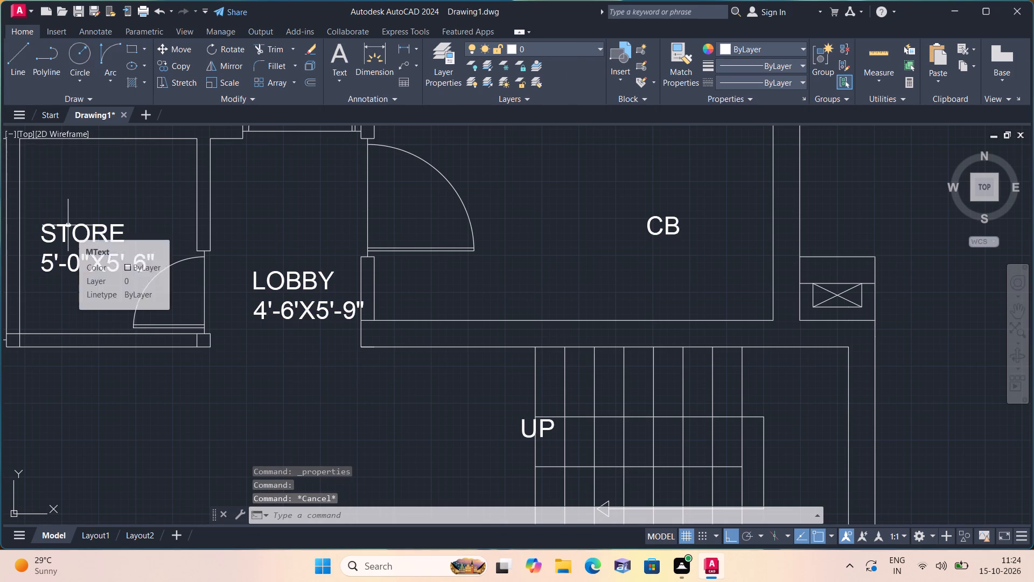
With ortho turned off, move the BEDROOM 15'-6"X11'-0" label up to just below that room's north wall.
scroll(34, 177, down, 2)
scroll(162, 207, down, 1)
middle_drag(162, 207, 162, 207)
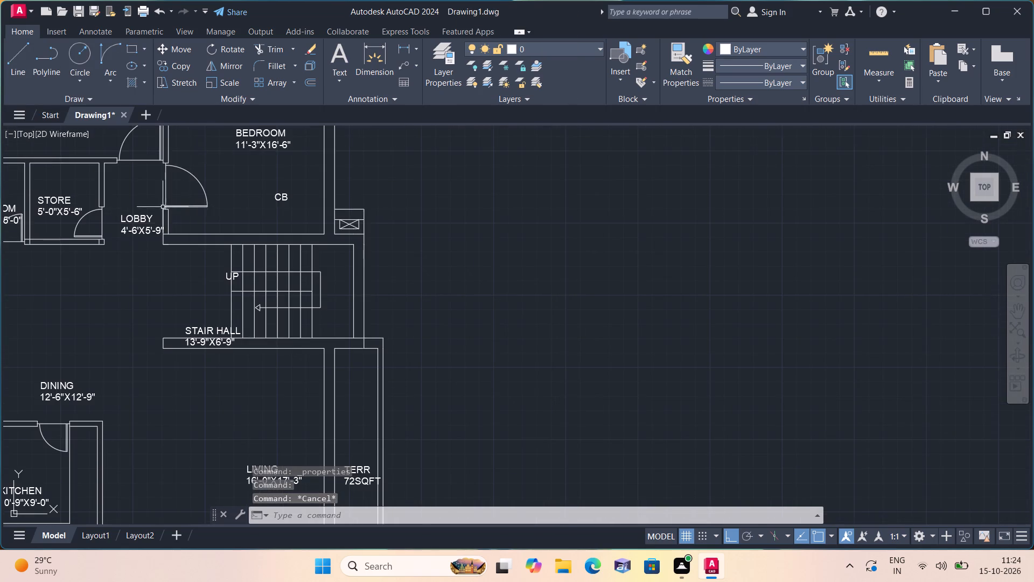
middle_drag(162, 207, 455, 391)
middle_drag(408, 364, 469, 403)
scroll(472, 370, up, 1)
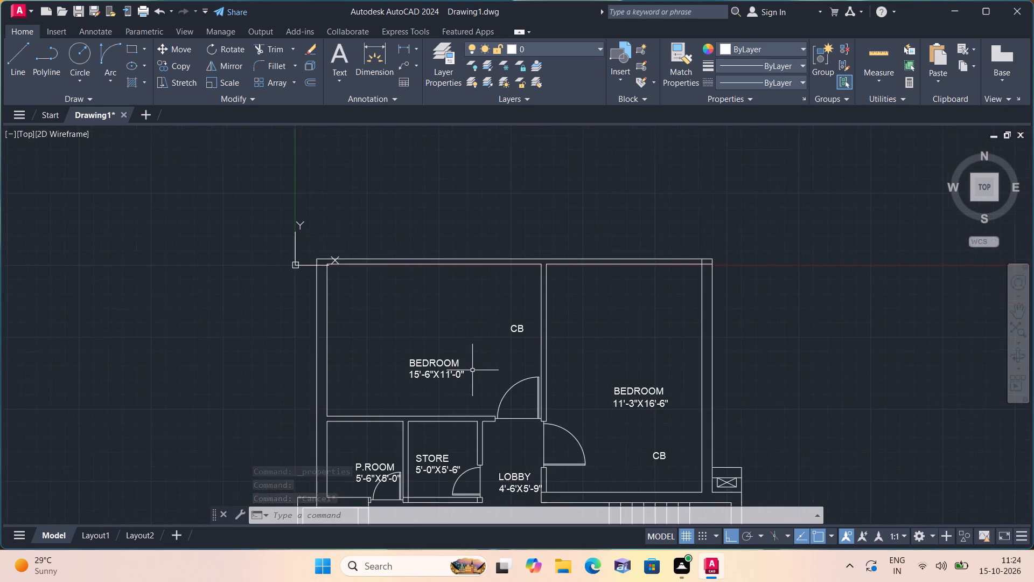
scroll(497, 343, up, 1)
middle_drag(394, 407, 392, 408)
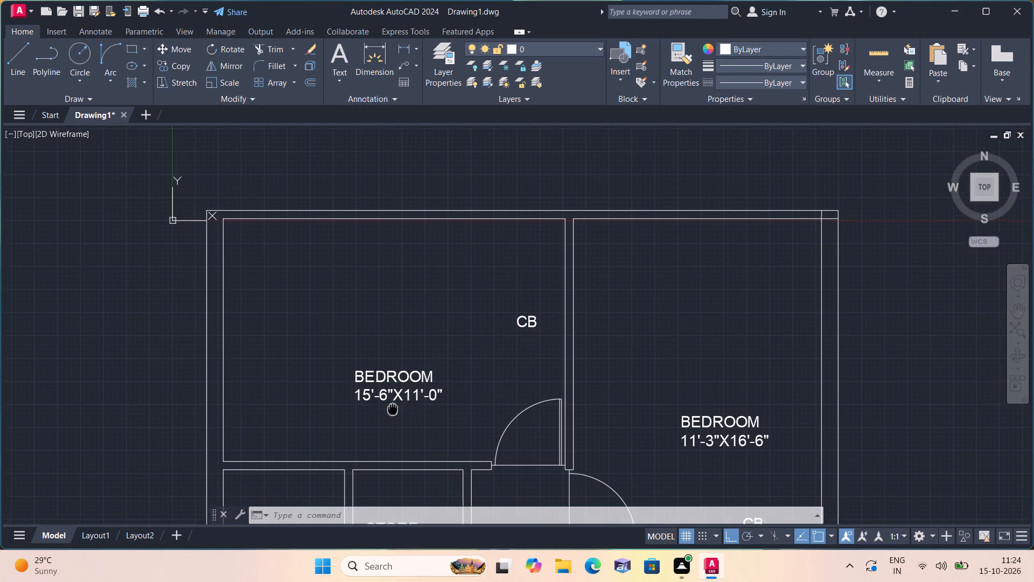
middle_drag(392, 408, 473, 376)
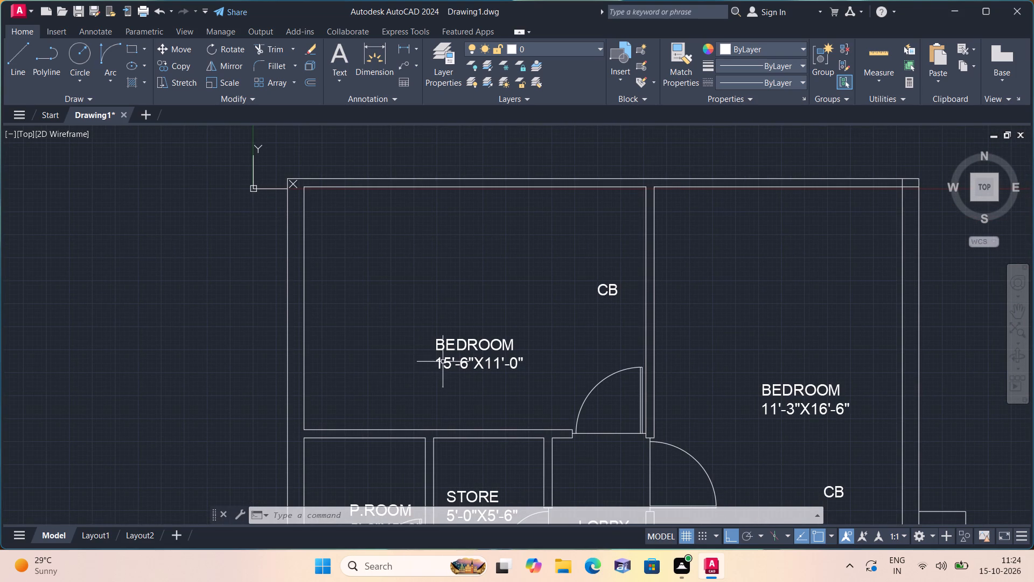
scroll(478, 364, up, 1)
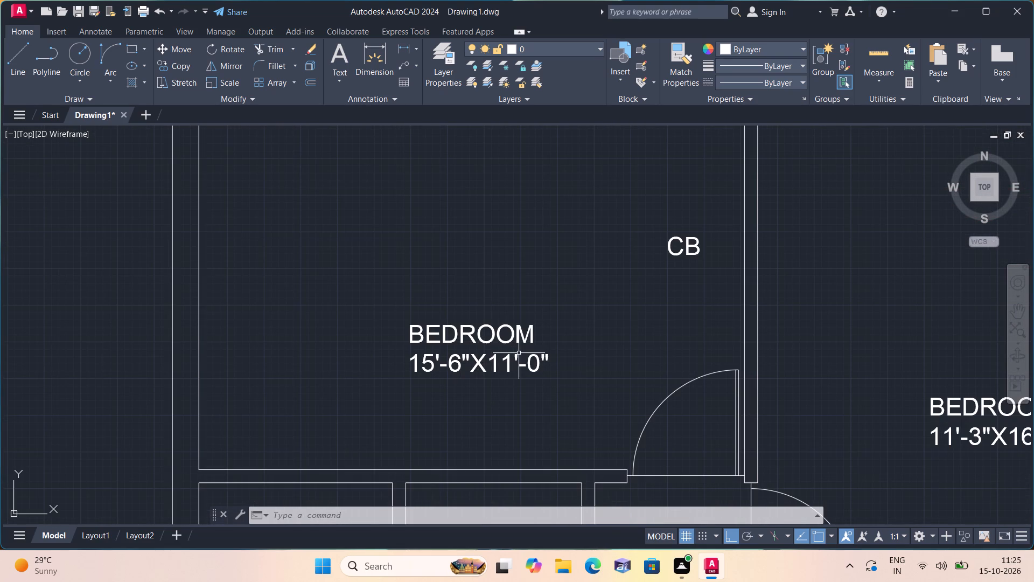
click(439, 337)
click(427, 332)
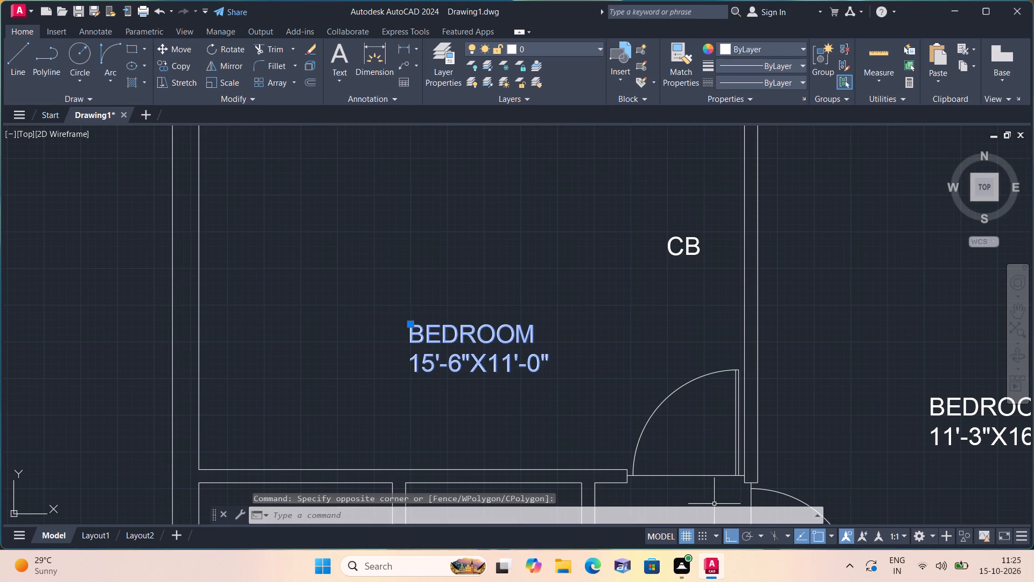
click(727, 536)
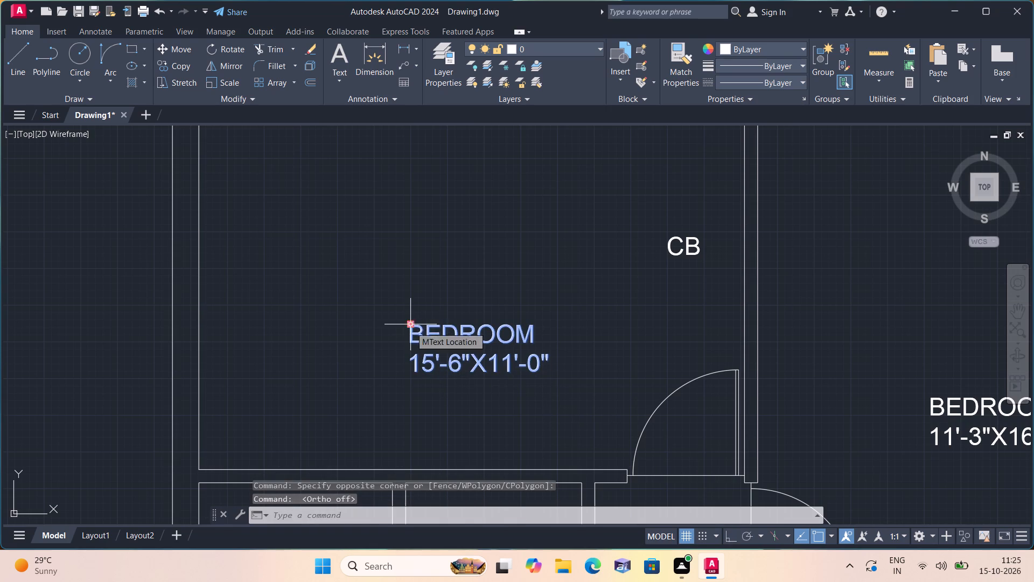
click(410, 327)
scroll(398, 307, down, 2)
middle_drag(402, 252, 434, 326)
scroll(425, 293, up, 2)
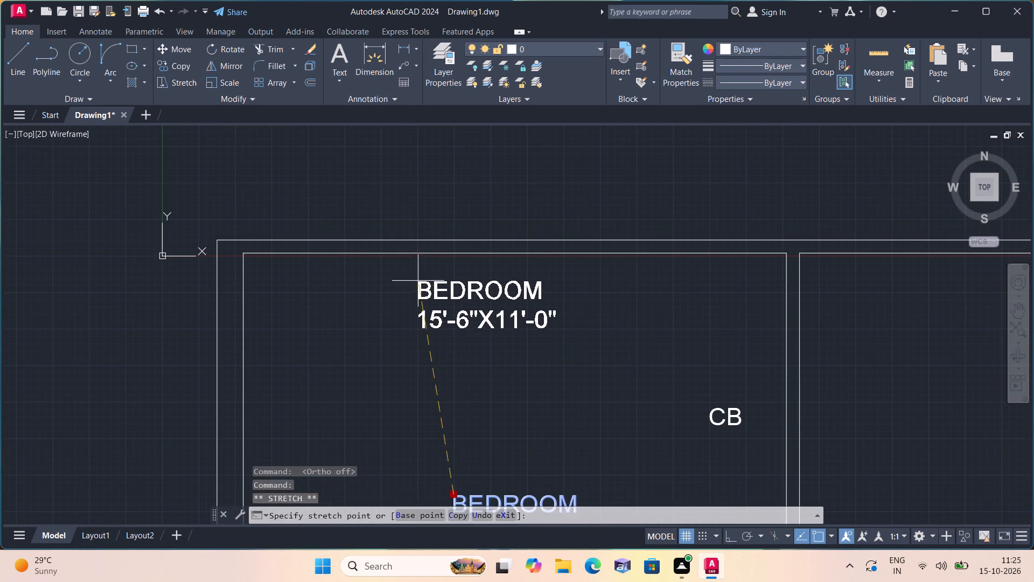
click(412, 272)
Move the CB label in the northwest bedroom up and slightly east, toward that room's northeast corner.
middle_drag(603, 412, 571, 375)
click(682, 379)
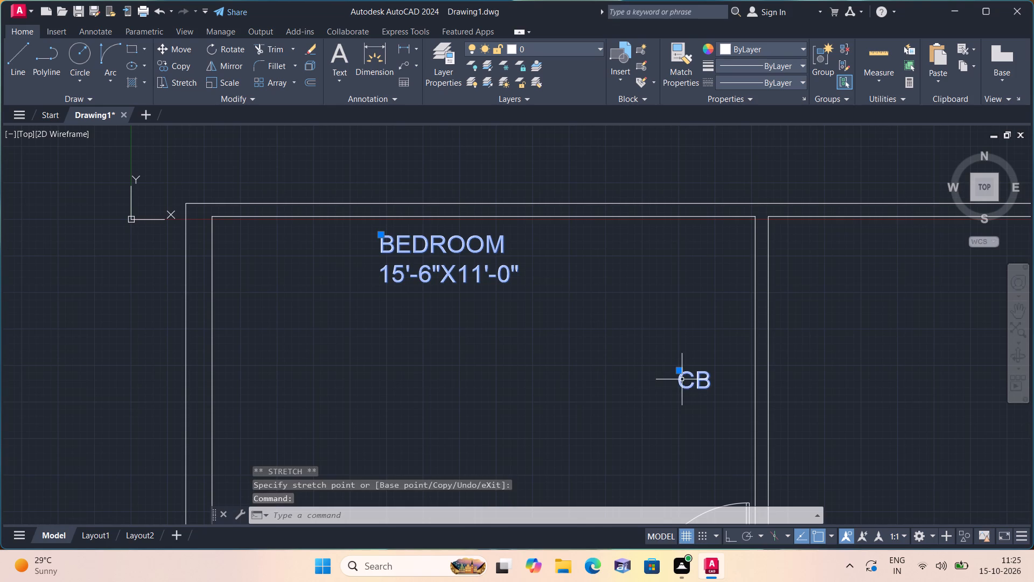
click(680, 370)
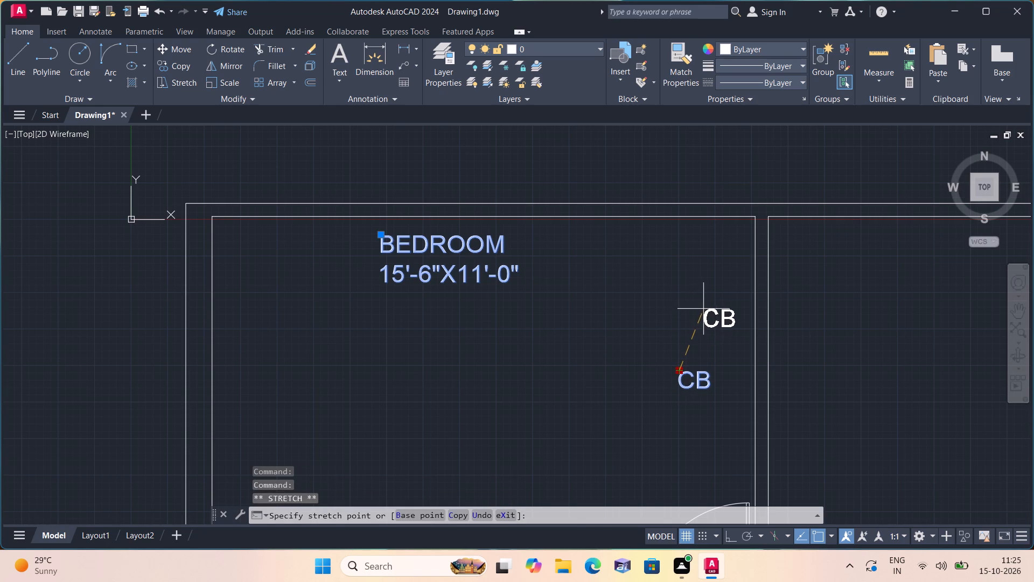
click(709, 290)
Move the CB label in the east bedroom down to just above that room's south wall, near the southeast corner.
scroll(679, 348, down, 1)
middle_drag(679, 348, 595, 265)
scroll(617, 287, down, 2)
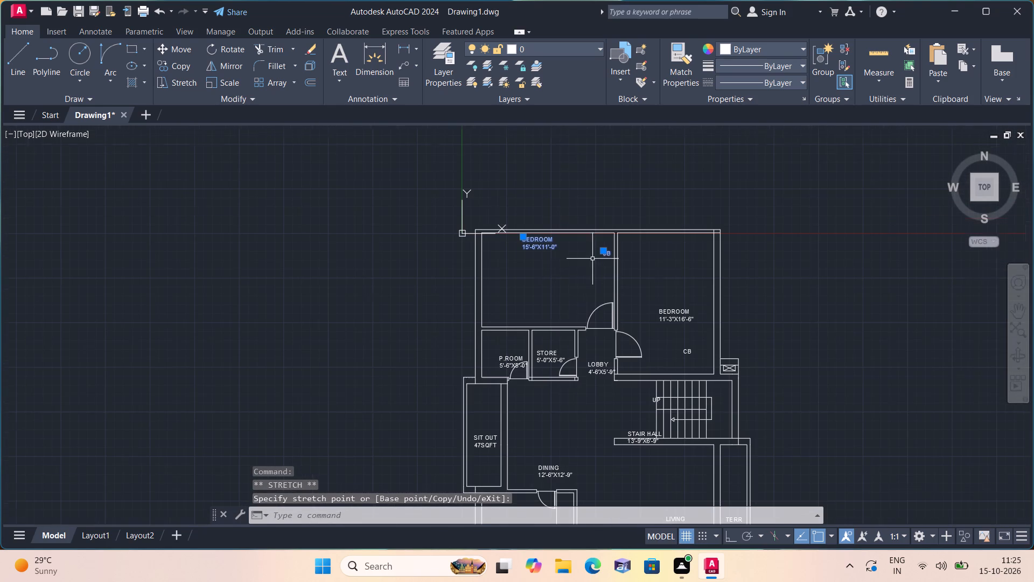
scroll(662, 317, up, 3)
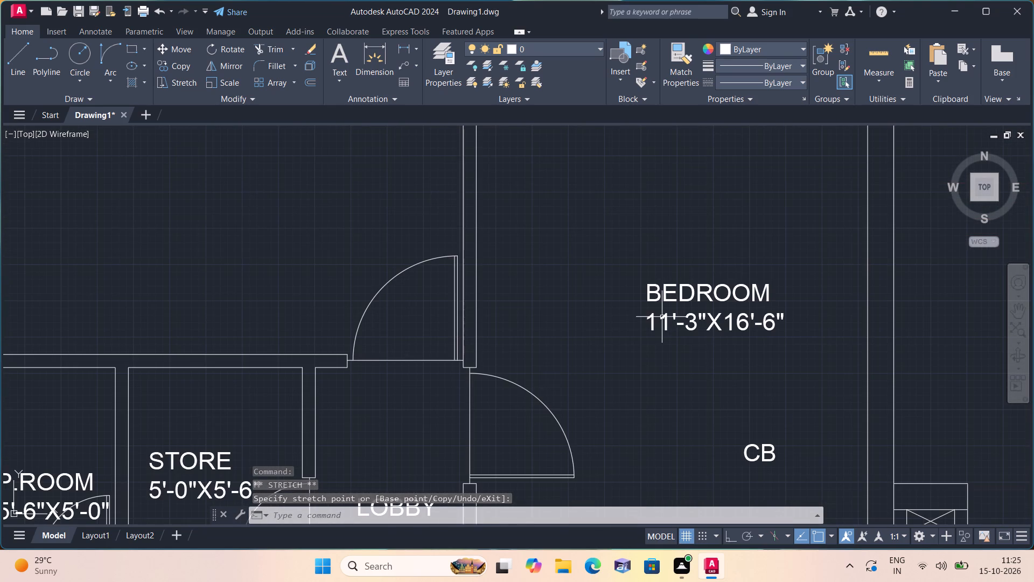
middle_drag(708, 403, 670, 347)
scroll(701, 396, down, 1)
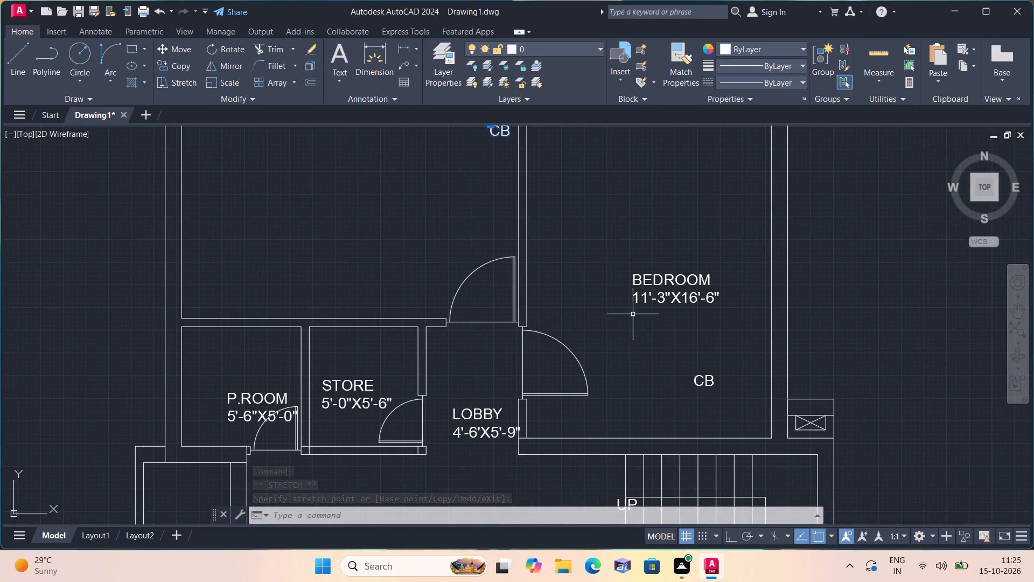
scroll(636, 308, up, 1)
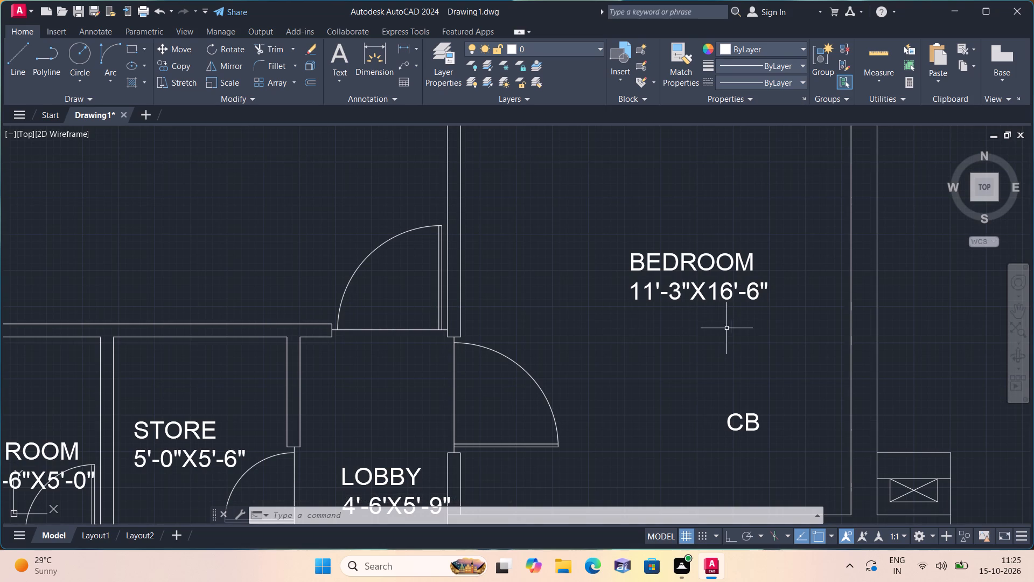
click(749, 415)
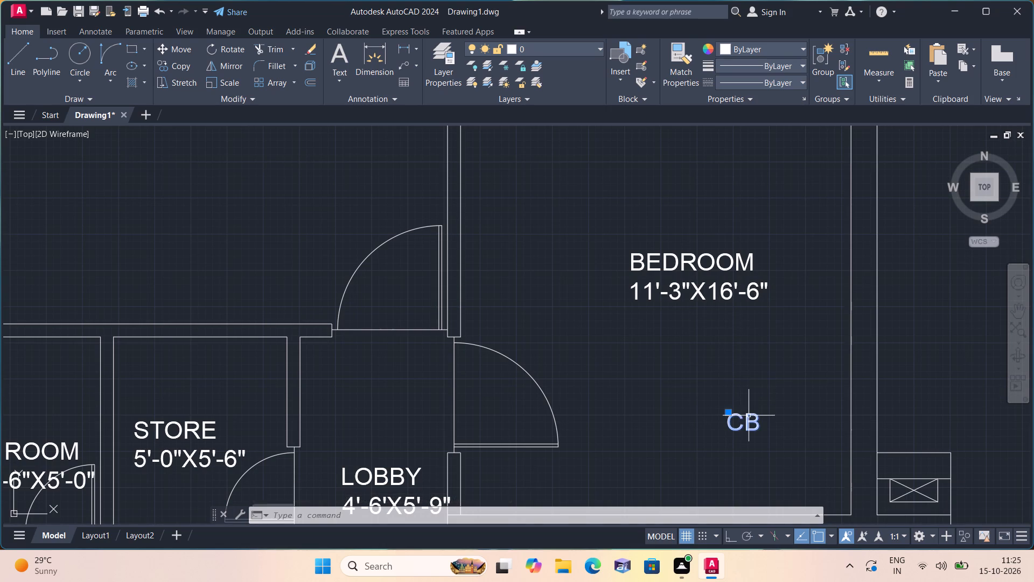
middle_drag(749, 415, 721, 358)
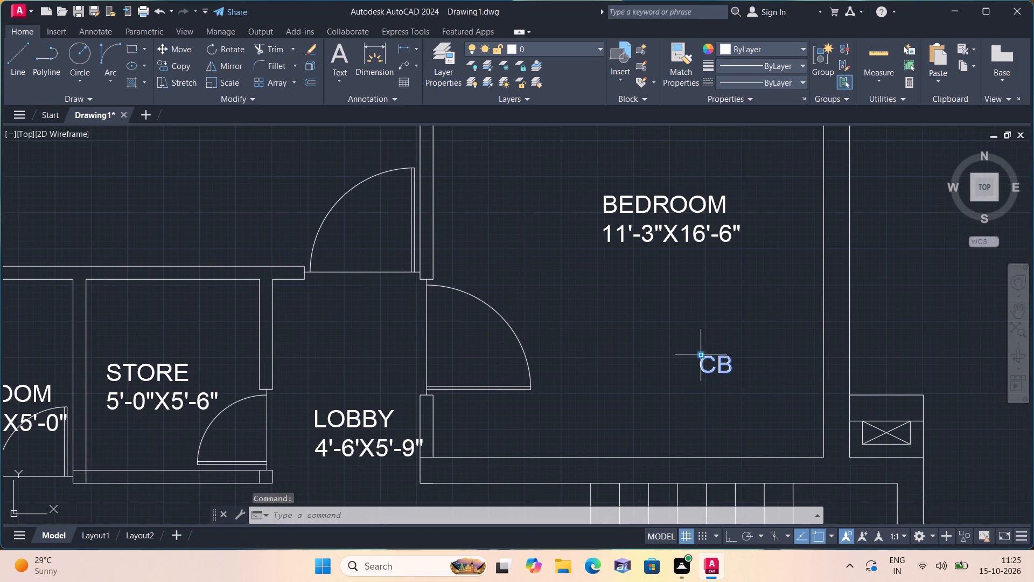
click(699, 354)
click(731, 422)
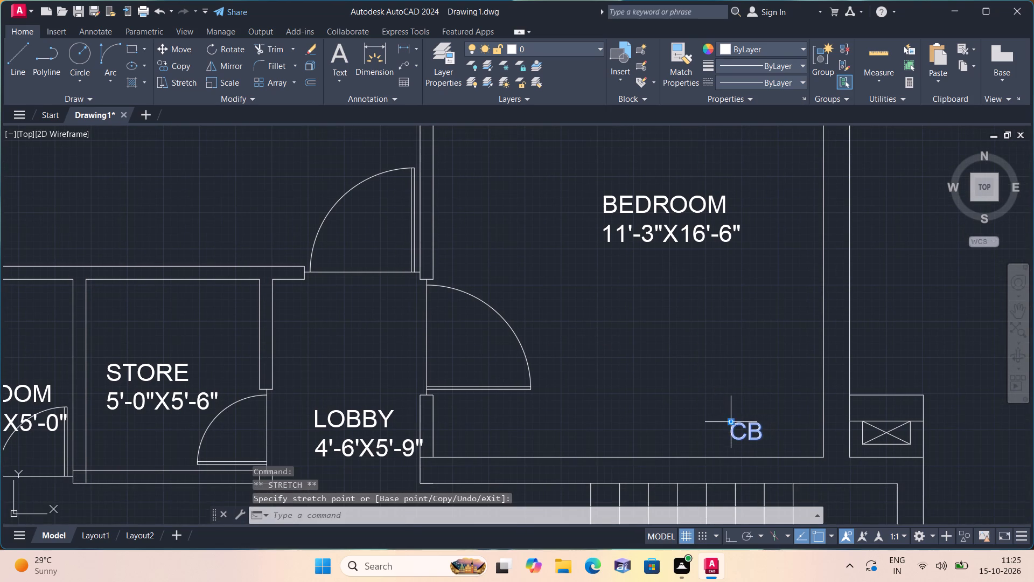
Move the BEDROOM 11'-3"X16'-6" label down toward the southern part of the east bedroom, above the CB label.
click(617, 197)
click(605, 195)
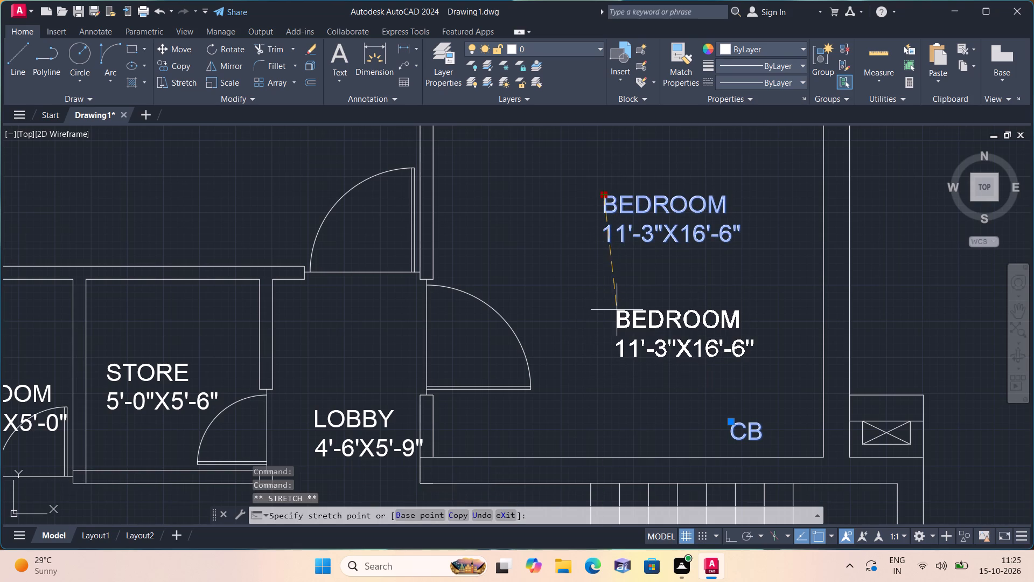
click(617, 309)
Move the P.ROOM 5'-6"X5'-0" label southwest toward the room's west wall, clear of the door leaf.
scroll(493, 291, down, 1)
middle_drag(505, 338, 611, 264)
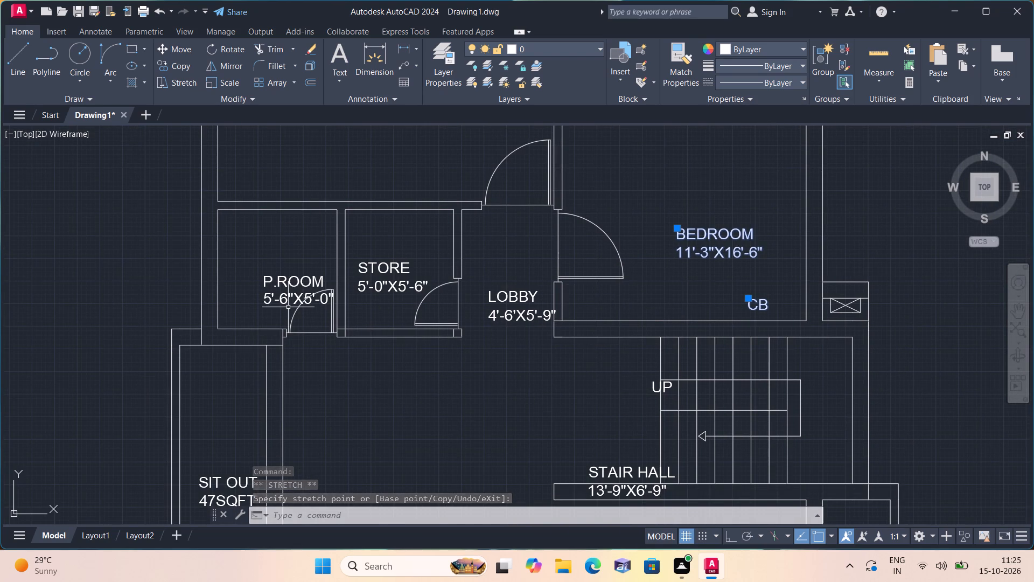
scroll(288, 307, up, 1)
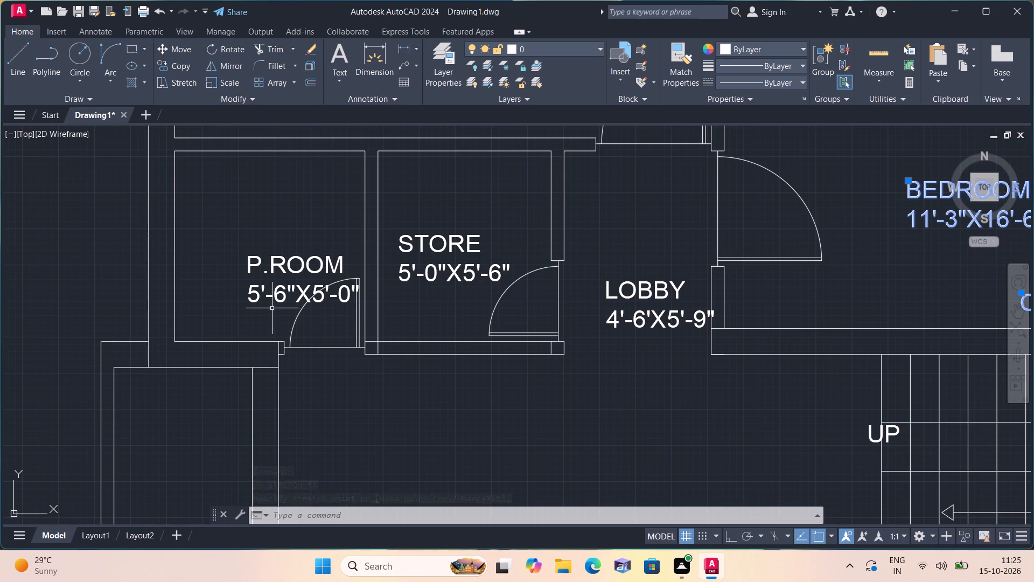
middle_drag(272, 311, 321, 305)
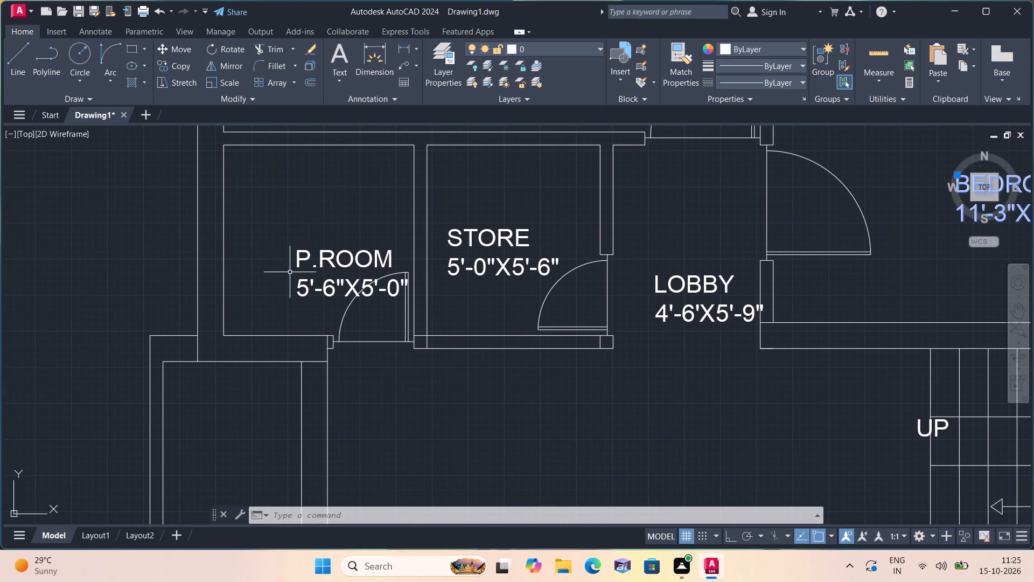
click(299, 265)
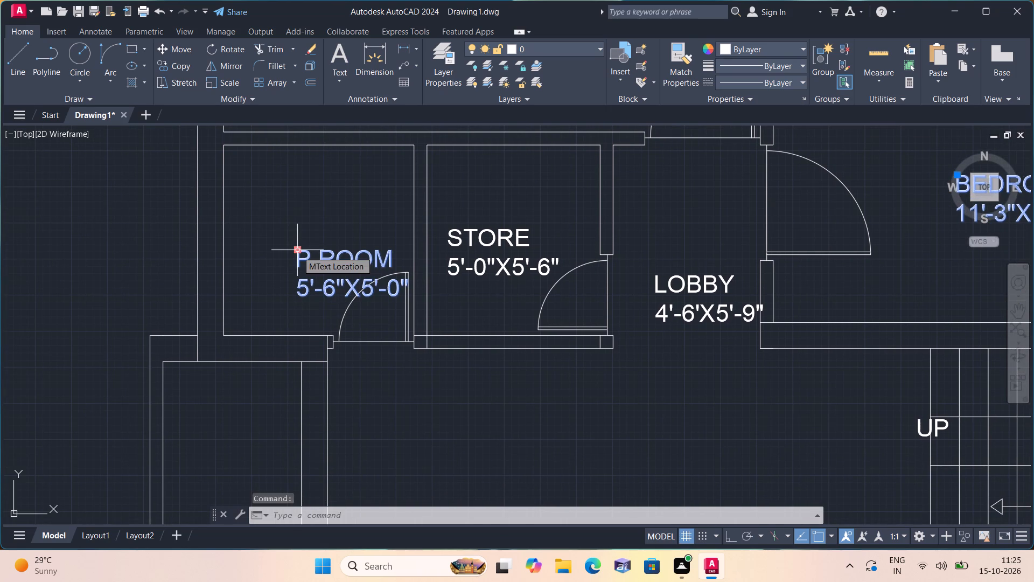
click(297, 251)
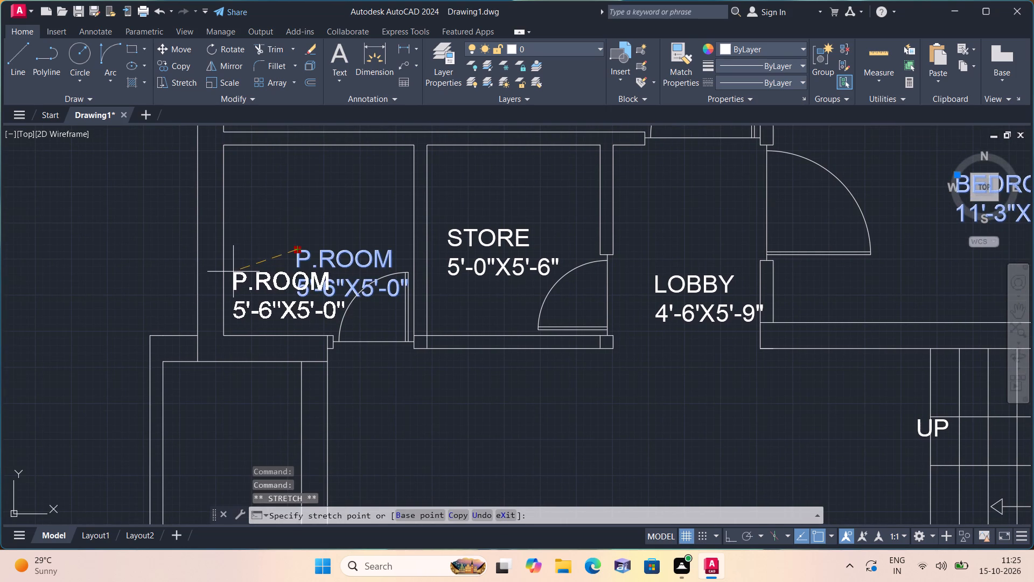
click(233, 272)
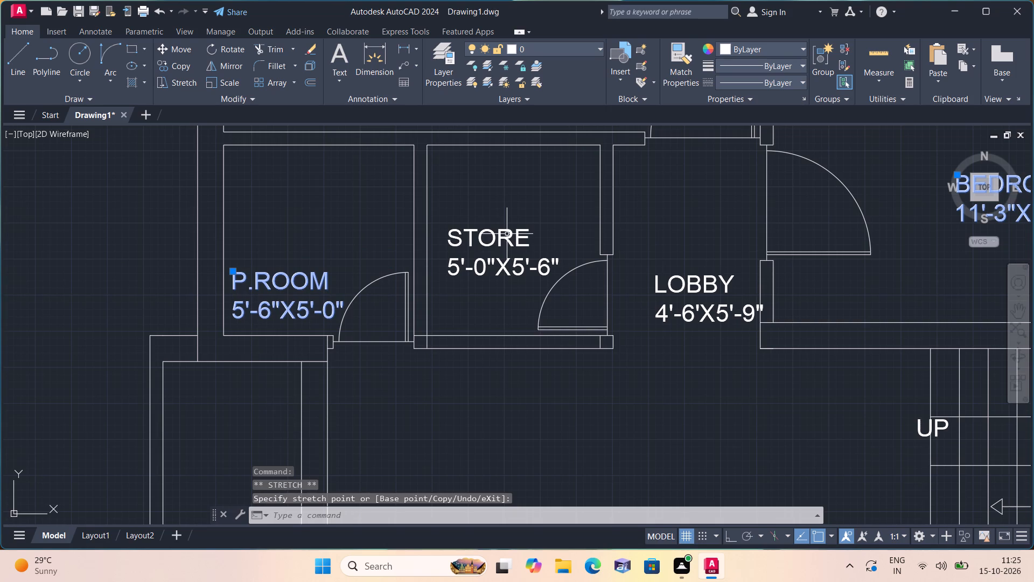
Move the STORE 5'-0"X5'-6" label slightly up within the store, clear of the door swing, and clear the selection.
click(505, 234)
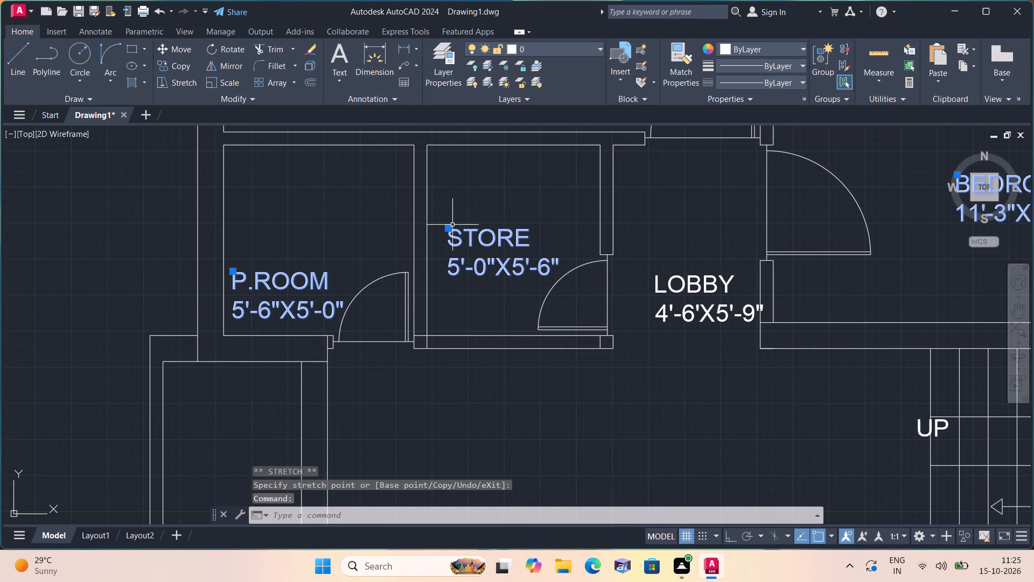
click(450, 230)
click(455, 205)
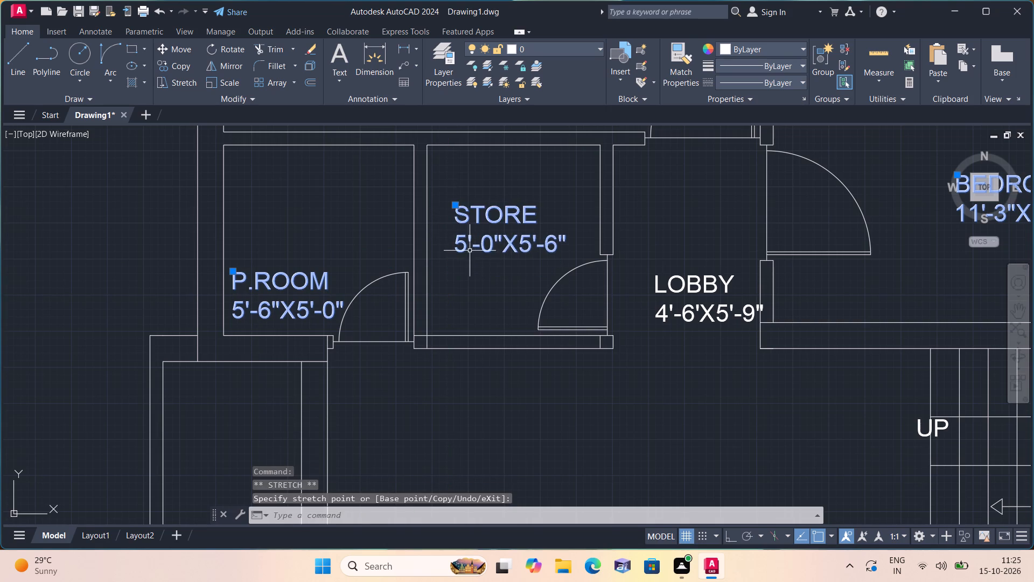
middle_drag(499, 258, 481, 233)
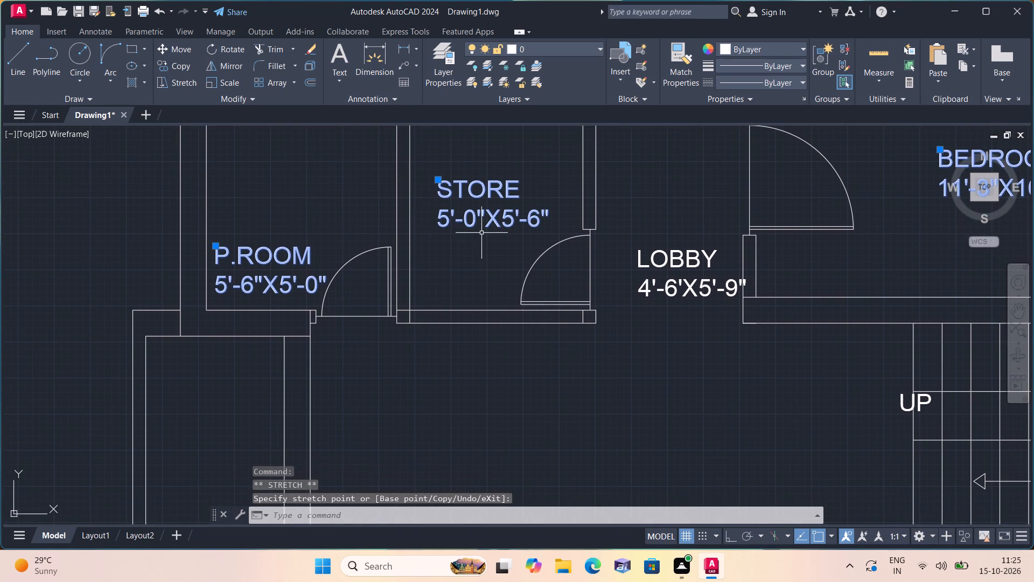
scroll(505, 239, down, 1)
scroll(572, 242, up, 1)
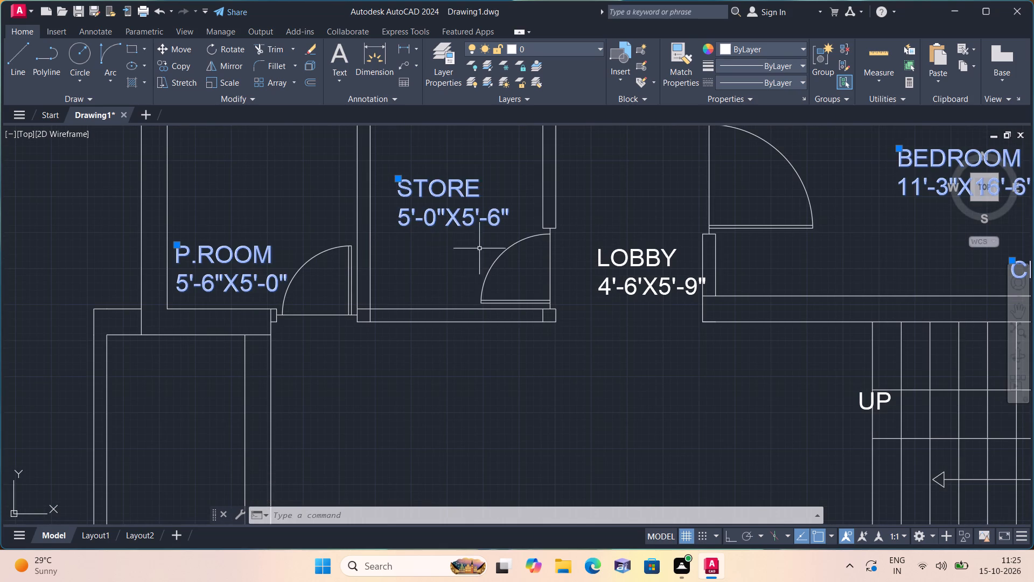
key(Escape)
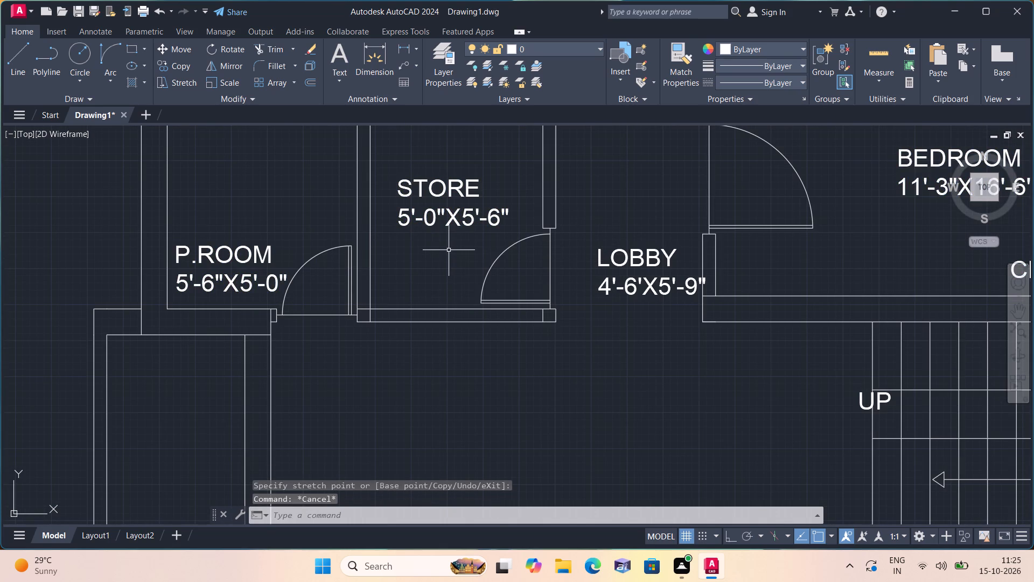
Correct the LOBBY label's second line to 4'-6"X5'-9" by replacing the foot mark after the 6 with an inch mark.
click(637, 255)
right_click(637, 255)
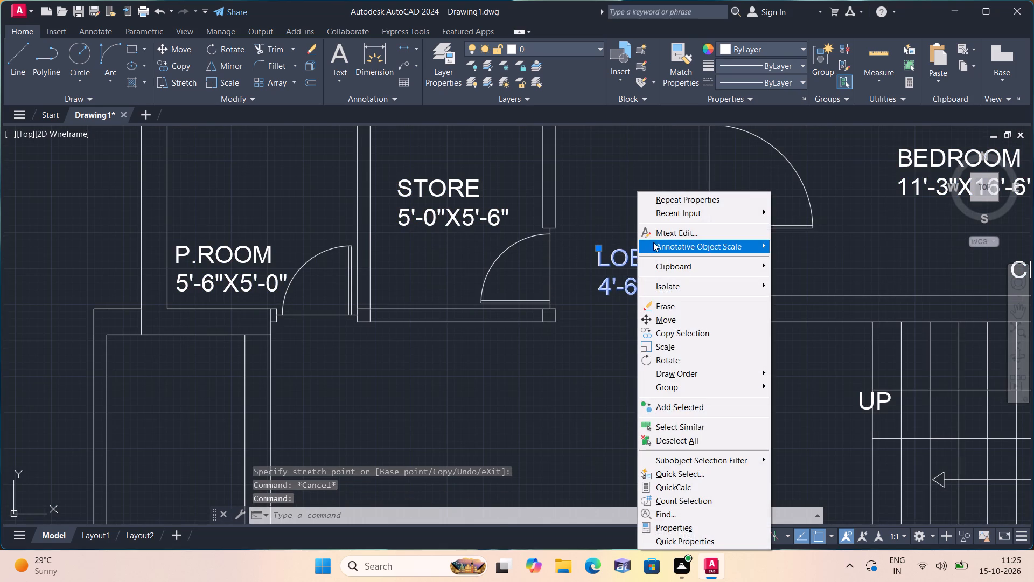
click(663, 237)
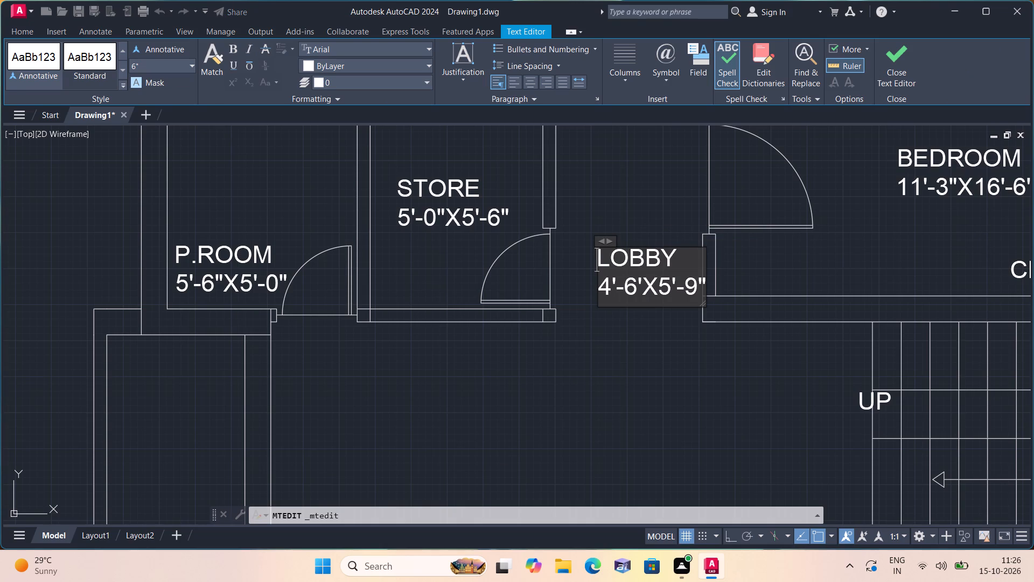
click(642, 281)
key(BackSpace)
key(shift+quotedbl)
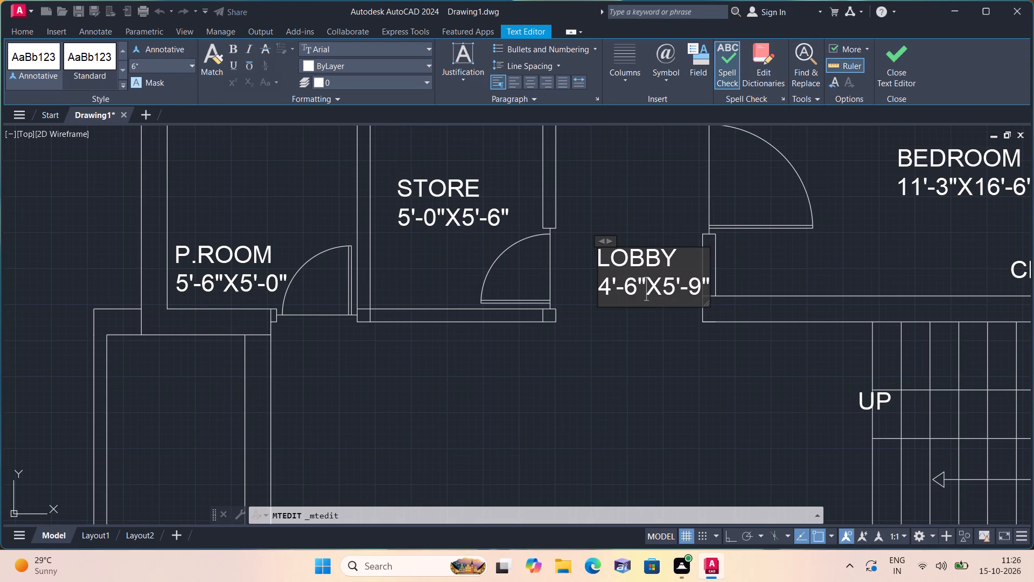
click(695, 387)
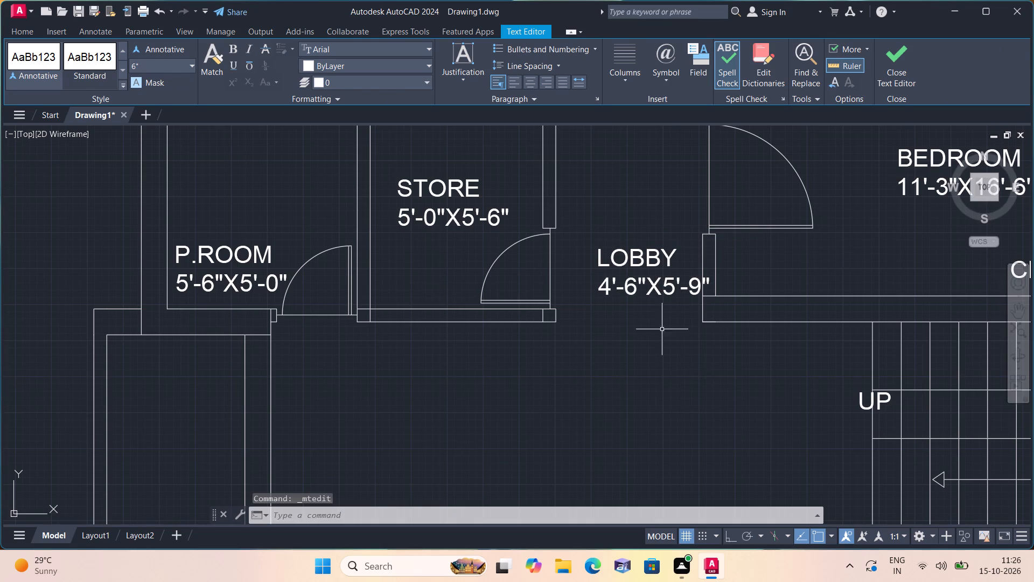
Move the LOBBY 4'-6"X5'-9" label up into the northern part of the lobby, between its side walls.
click(635, 263)
click(599, 248)
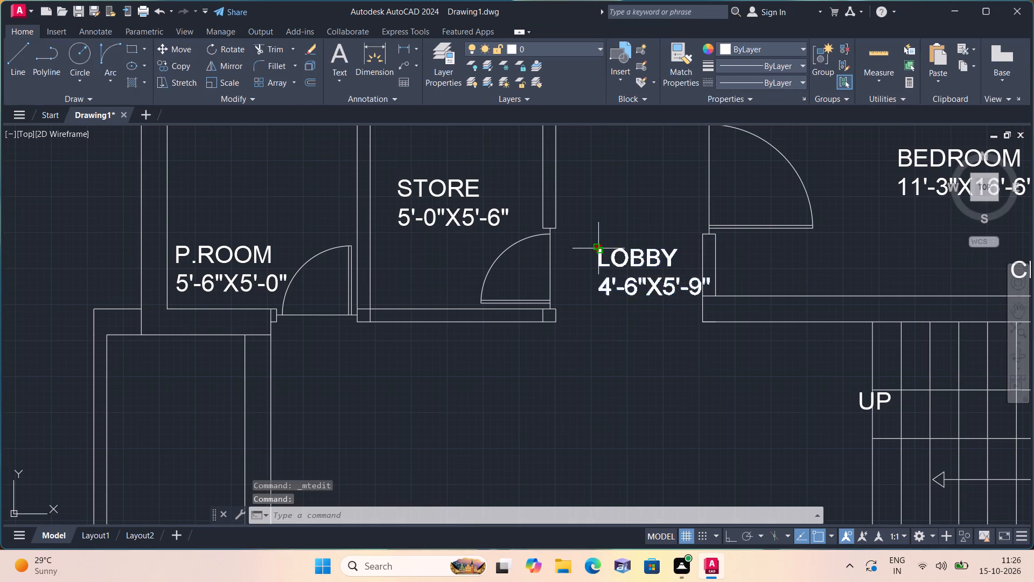
scroll(589, 205, down, 1)
middle_drag(589, 205, 612, 261)
click(612, 227)
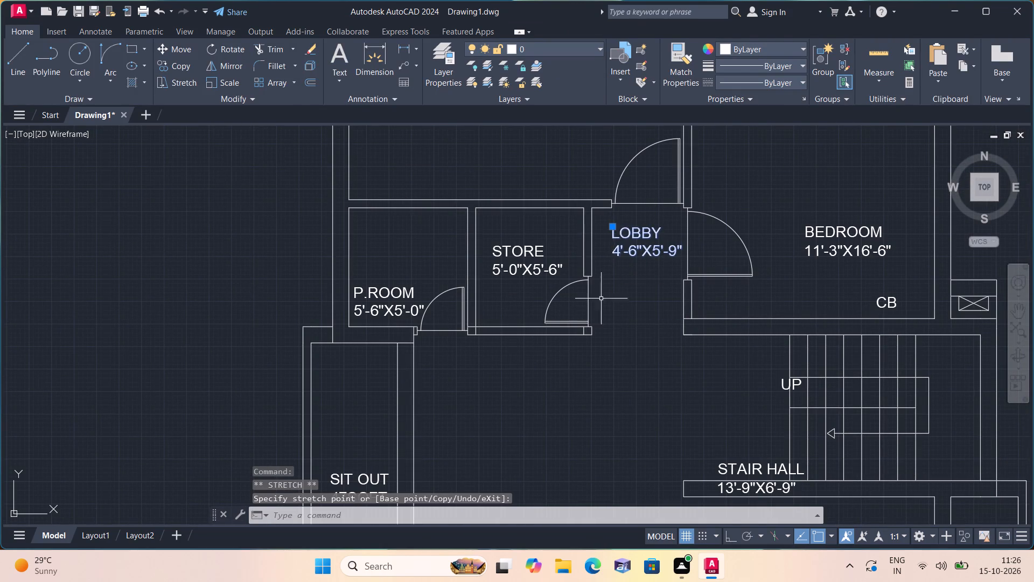
Move the UP label to just west of the staircase, clear of the first tread line.
middle_drag(589, 342, 555, 277)
scroll(588, 342, down, 1)
scroll(585, 299, up, 2)
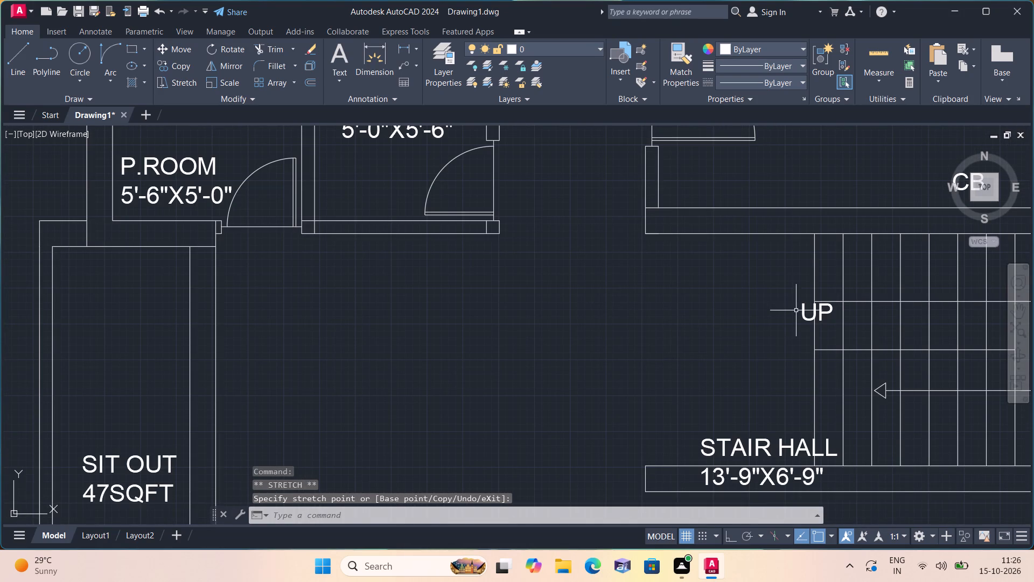
click(796, 310)
click(798, 308)
click(799, 307)
click(807, 309)
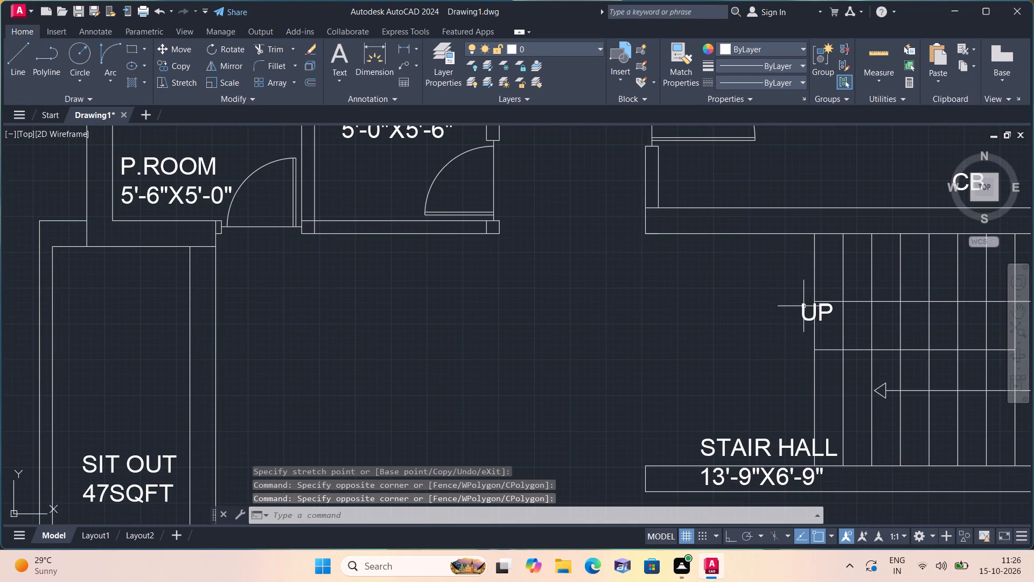
click(801, 303)
click(804, 303)
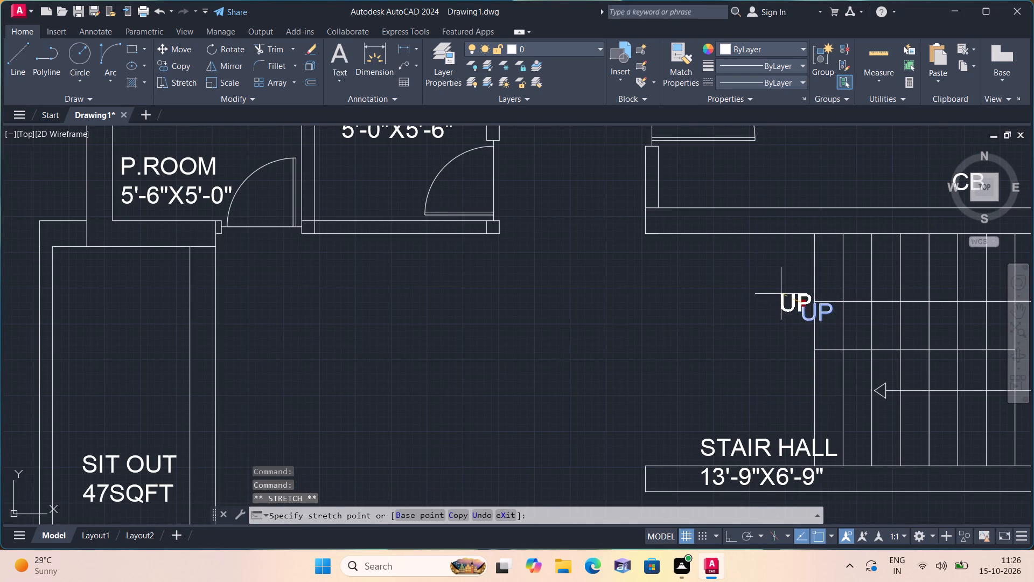
click(780, 293)
Move the STAIR HALL 13'-9"X6'-9" label up and west, off the wall and into the open space beside the stairs.
middle_drag(773, 304, 720, 211)
middle_drag(715, 265, 702, 207)
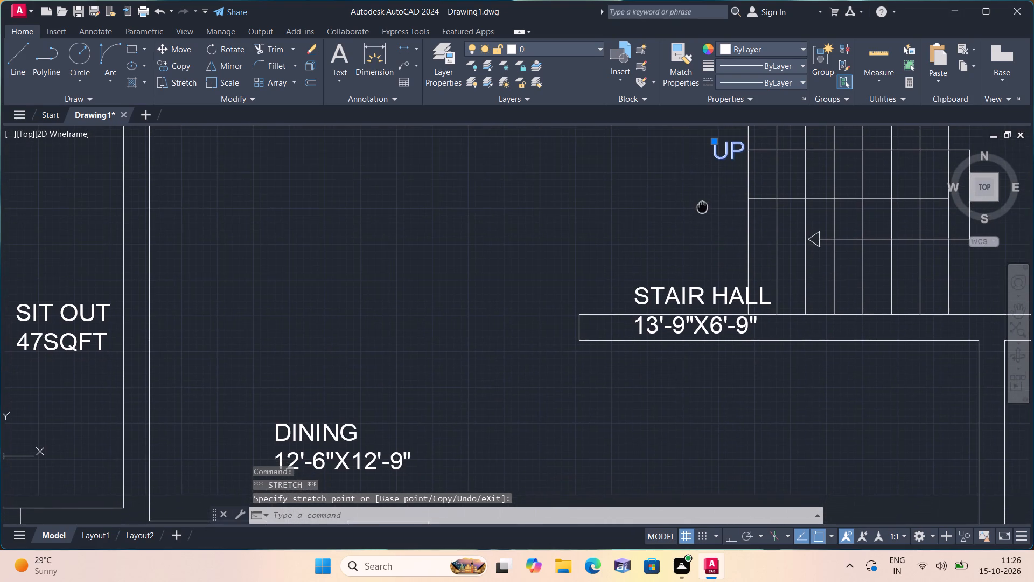
click(674, 304)
click(656, 292)
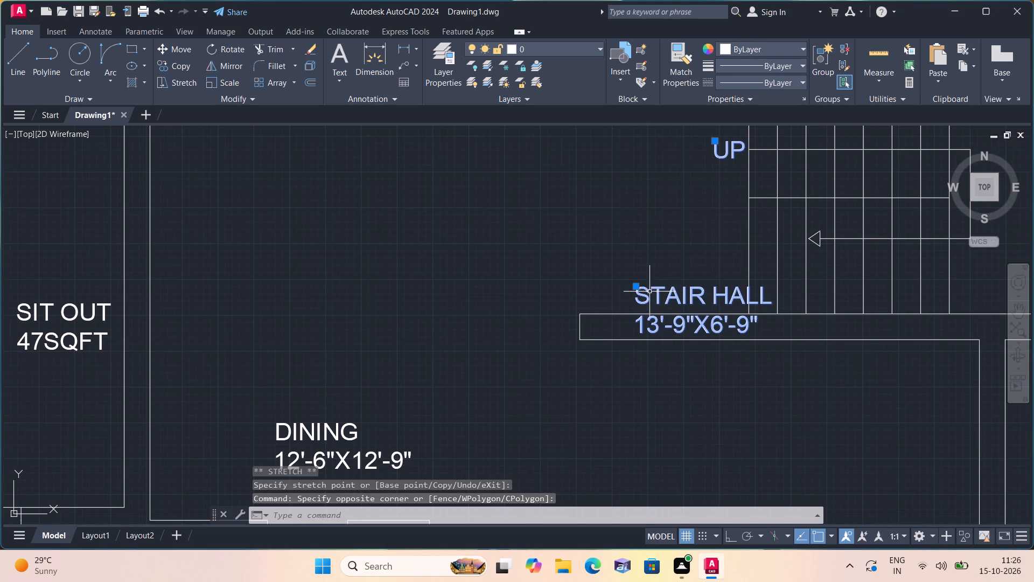
click(636, 284)
click(591, 216)
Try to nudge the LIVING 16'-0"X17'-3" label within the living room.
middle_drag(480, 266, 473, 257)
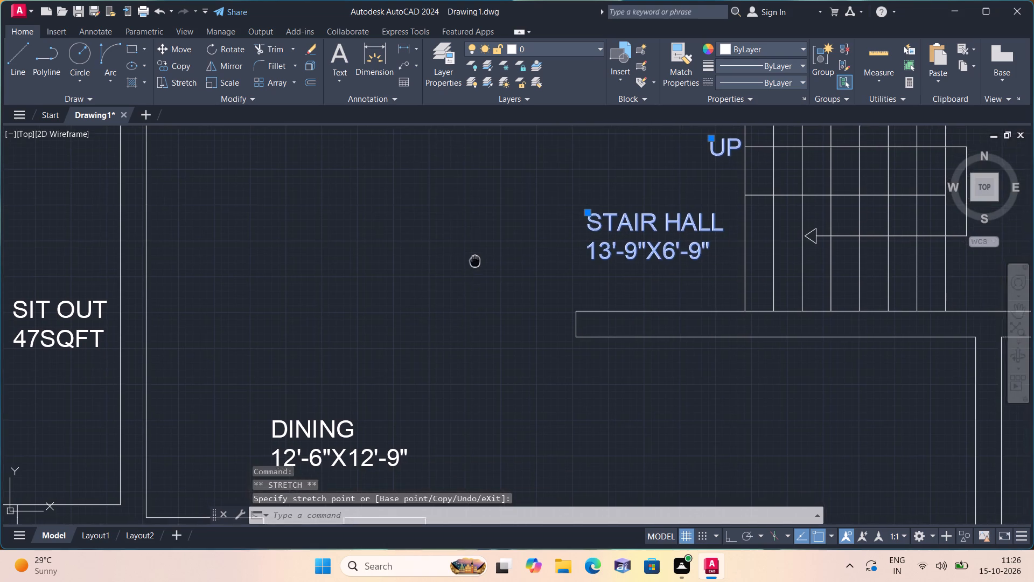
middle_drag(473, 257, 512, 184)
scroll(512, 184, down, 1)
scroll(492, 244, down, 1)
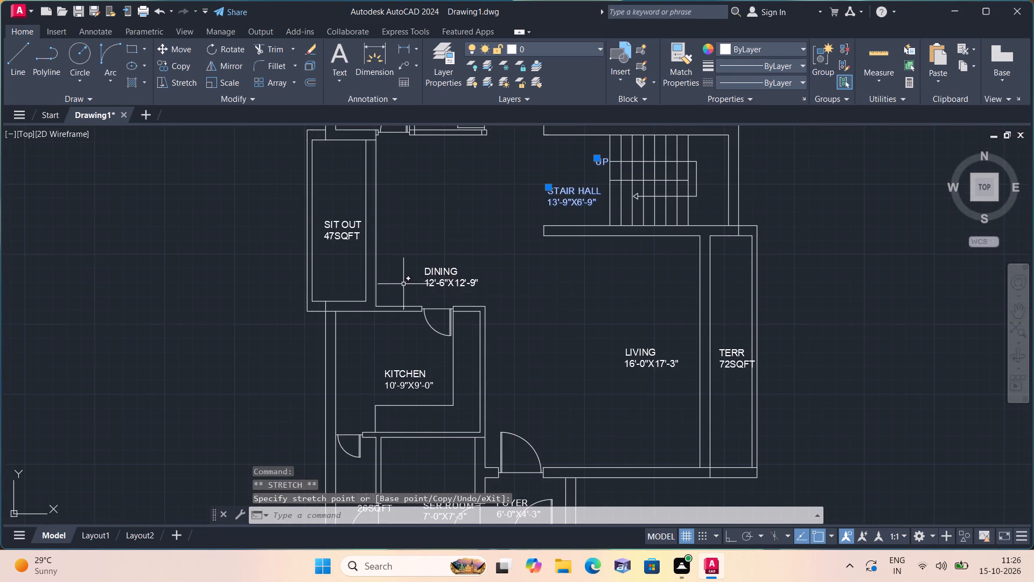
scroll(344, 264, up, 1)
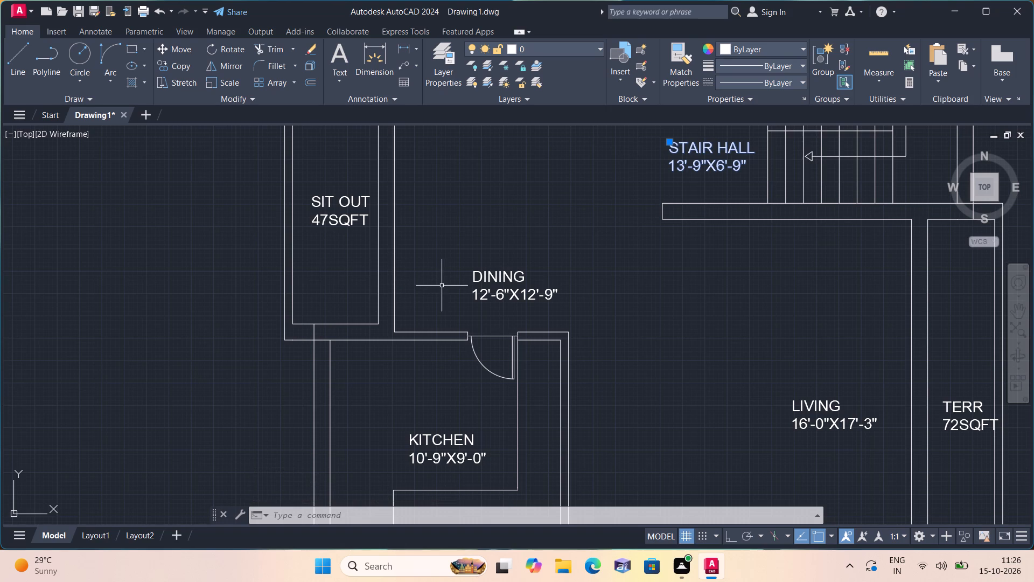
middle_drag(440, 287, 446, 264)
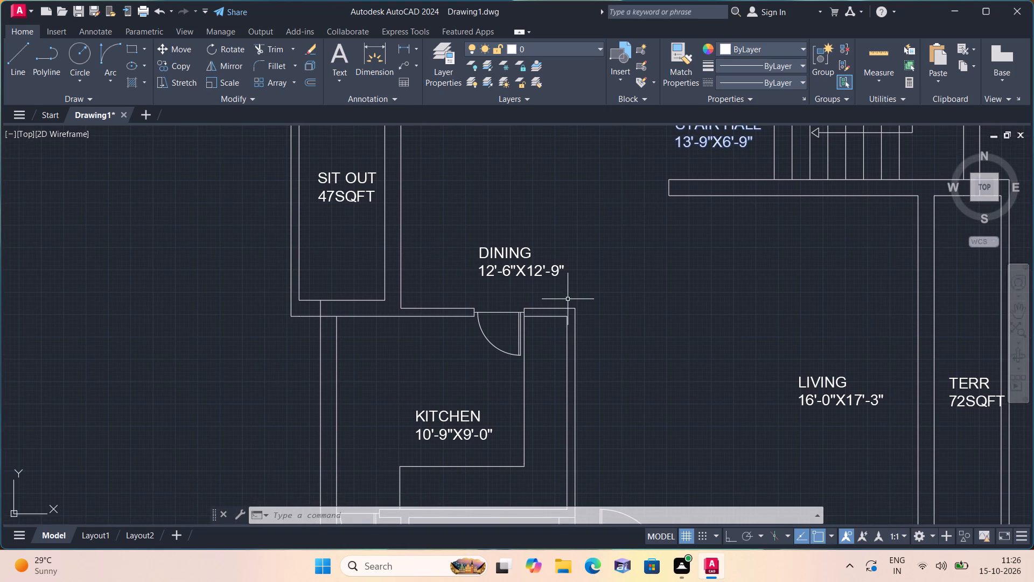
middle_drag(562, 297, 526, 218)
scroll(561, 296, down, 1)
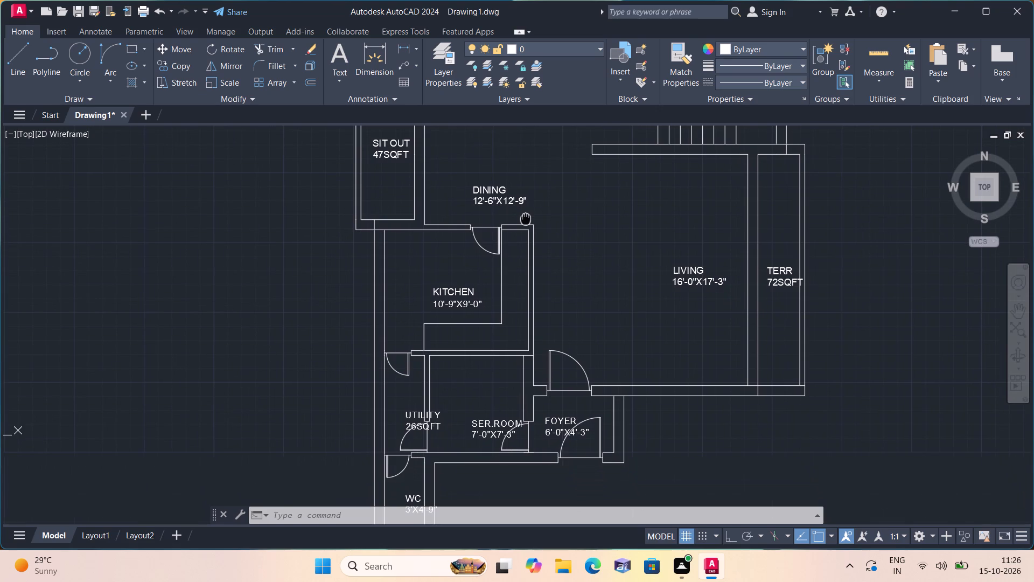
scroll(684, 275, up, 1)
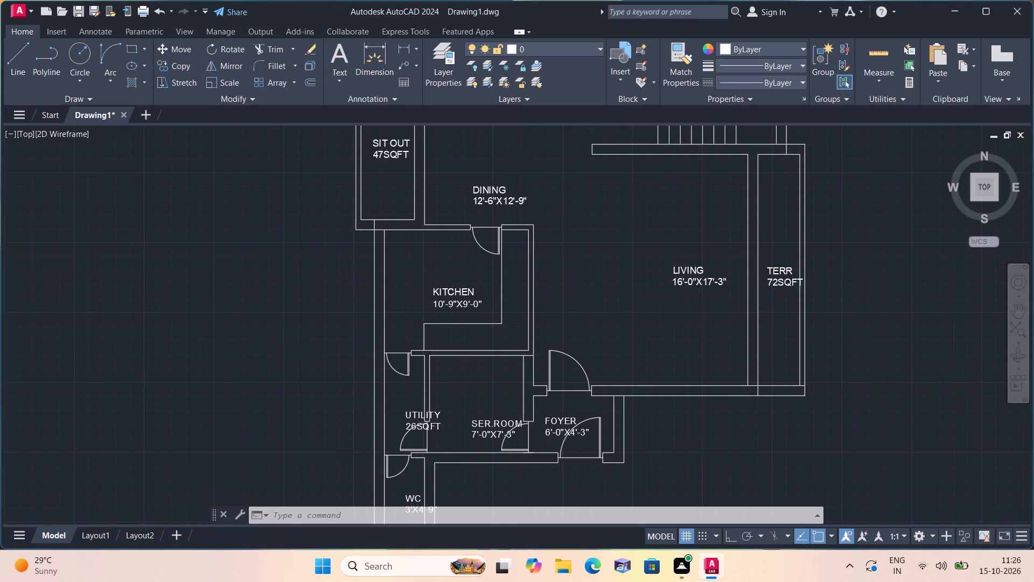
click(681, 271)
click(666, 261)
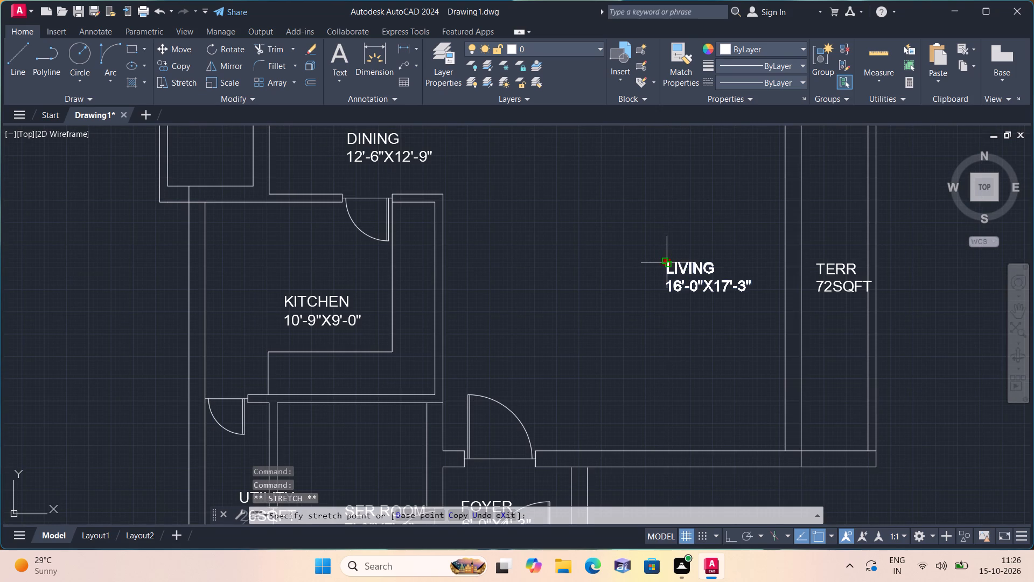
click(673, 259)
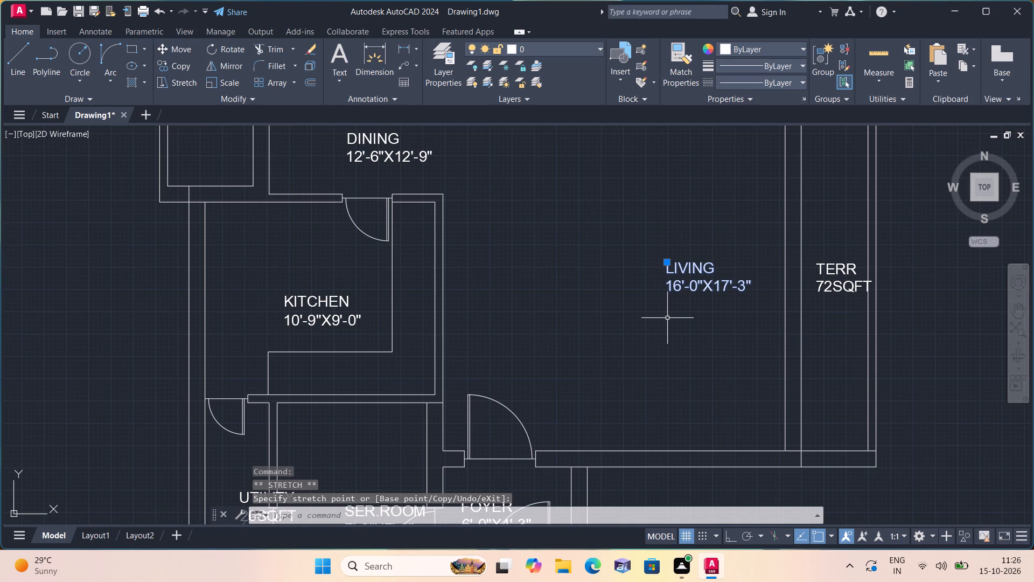
Move the TERR 72SQFT label slightly up and west so it sits between the terrace's side walls.
middle_drag(665, 317, 641, 299)
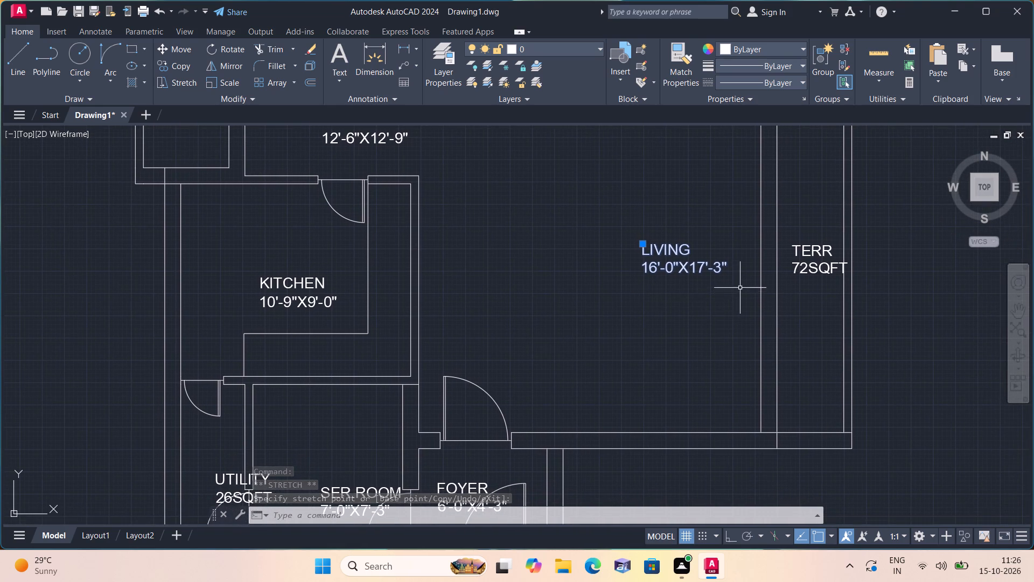
scroll(740, 283, up, 1)
click(835, 232)
click(818, 224)
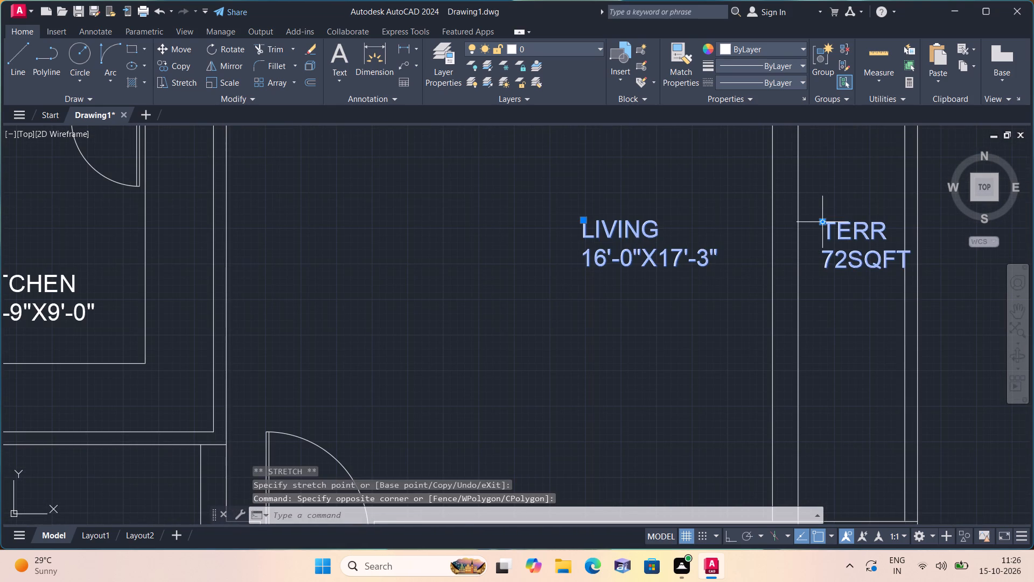
click(822, 223)
click(808, 205)
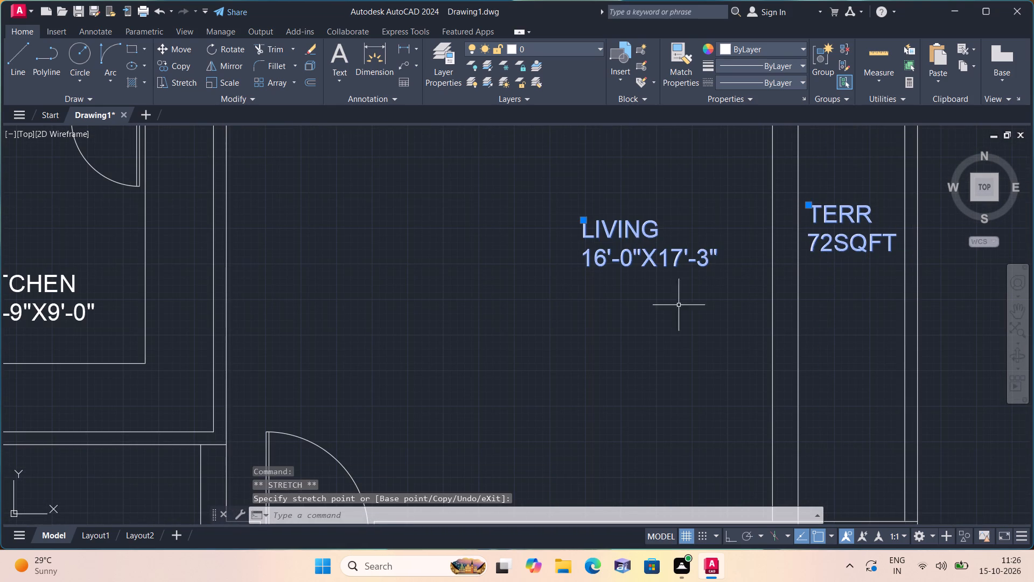
Move the SER.ROOM 7'-0"X7'-3" label up and west into the middle of the room, clear of the door swing.
scroll(593, 307, down, 1)
middle_drag(542, 302, 625, 239)
scroll(595, 266, down, 1)
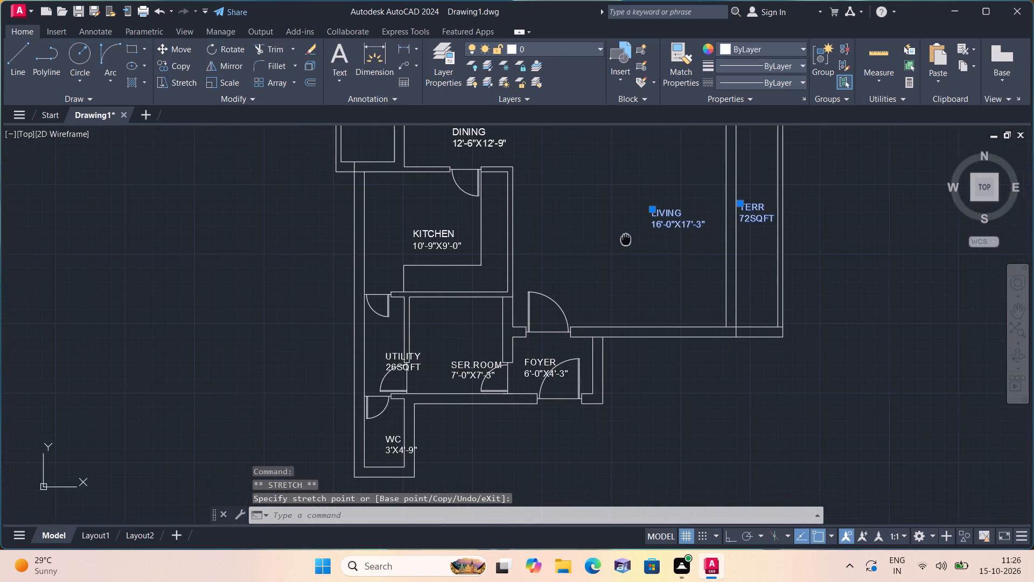
scroll(626, 237, down, 1)
scroll(514, 245, up, 2)
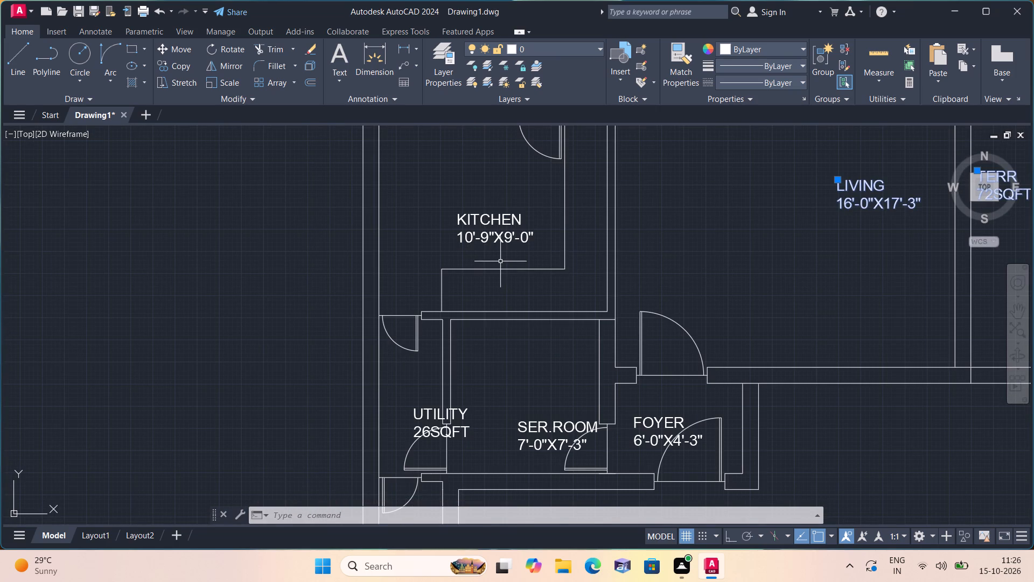
middle_drag(527, 299, 522, 291)
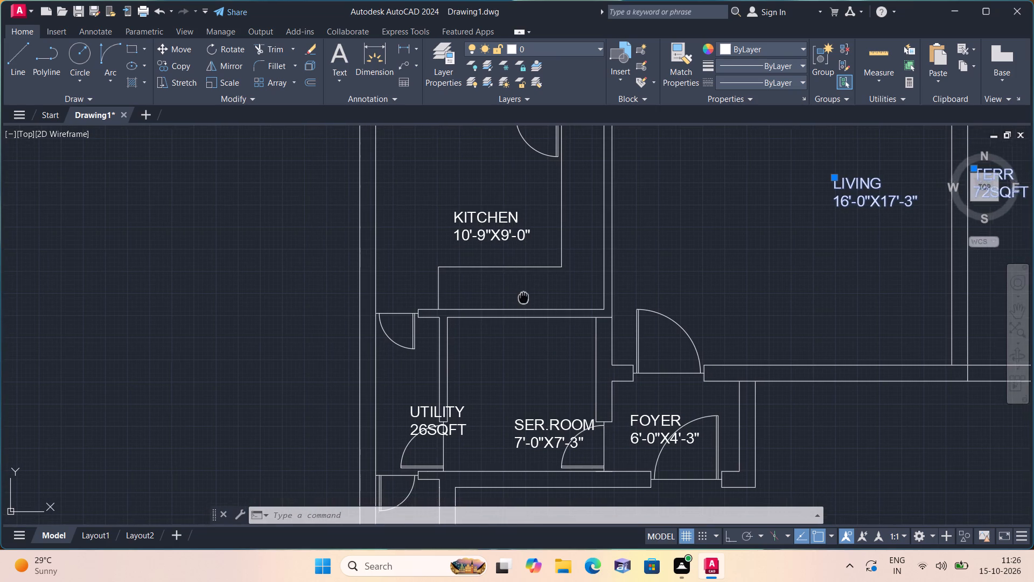
middle_drag(522, 291, 509, 199)
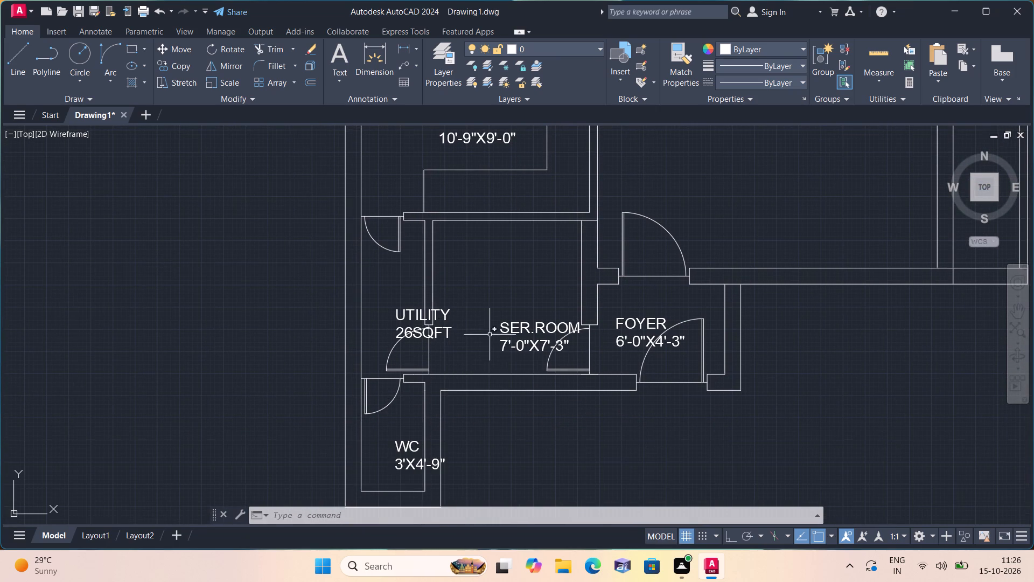
scroll(546, 347, up, 1)
click(509, 324)
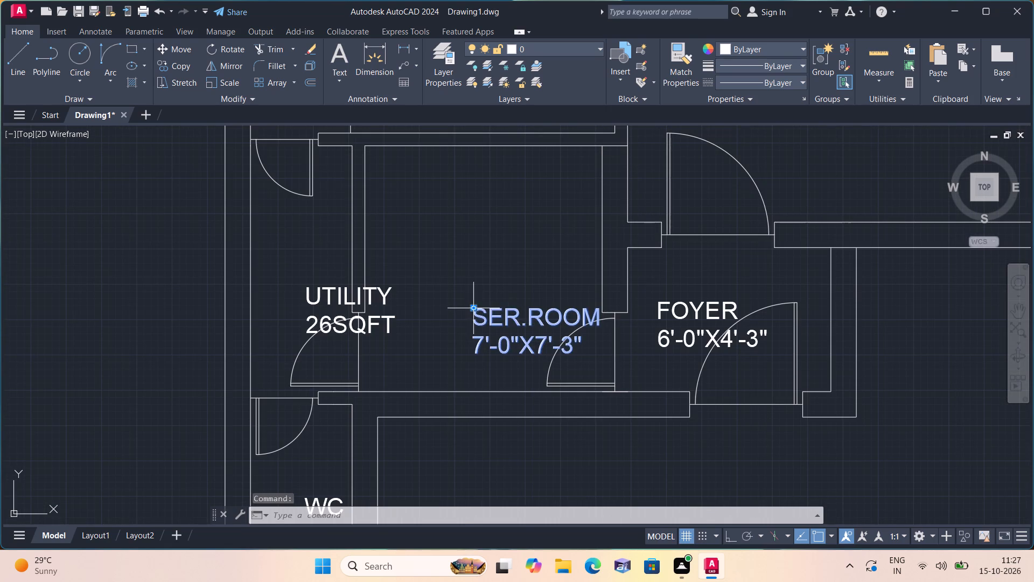
click(474, 310)
click(424, 230)
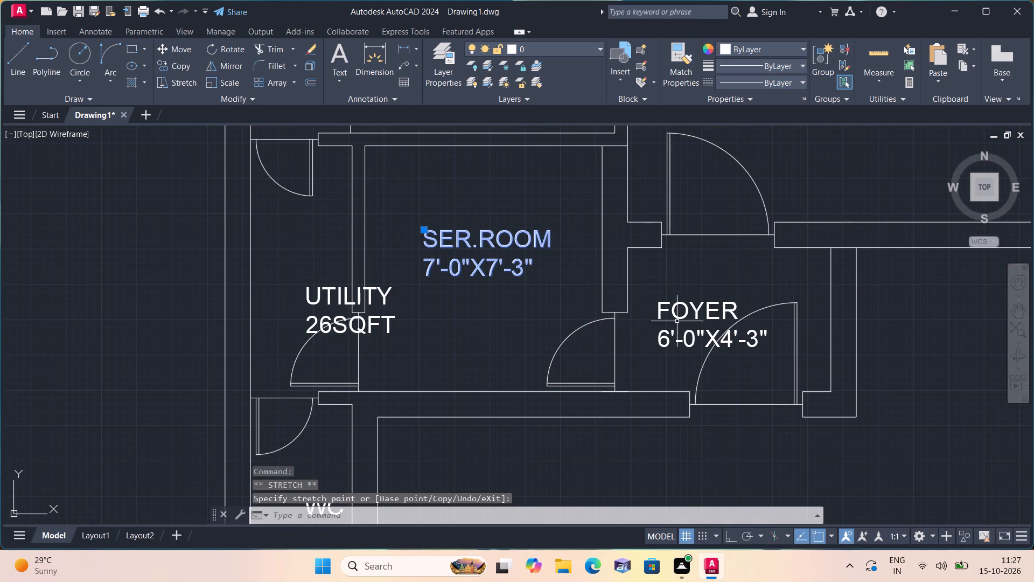
Move the FOYER 6'-0"X4'-3" label up and slightly west, above the entrance door's swing.
middle_drag(672, 323, 622, 258)
click(623, 247)
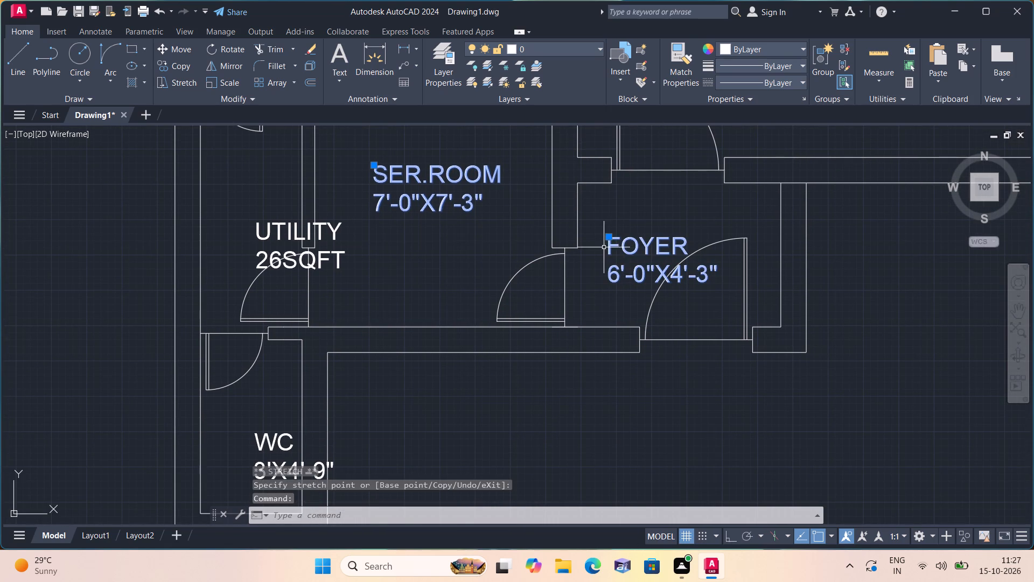
click(606, 237)
click(599, 199)
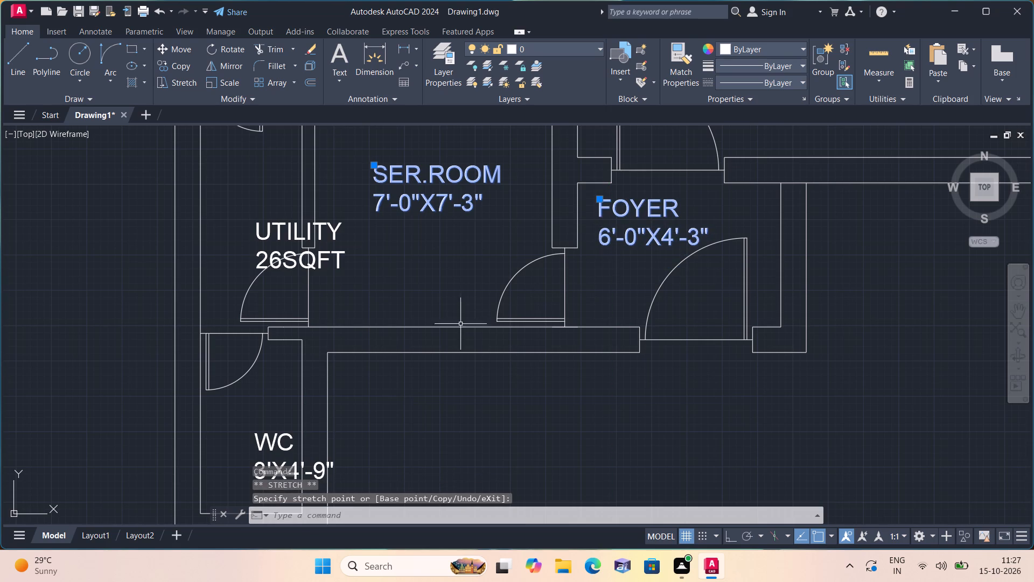
Move the WC 3'X4'-9" label west and slightly up so it fits between the WC's inner walls.
middle_drag(458, 329, 561, 263)
scroll(416, 353, up, 1)
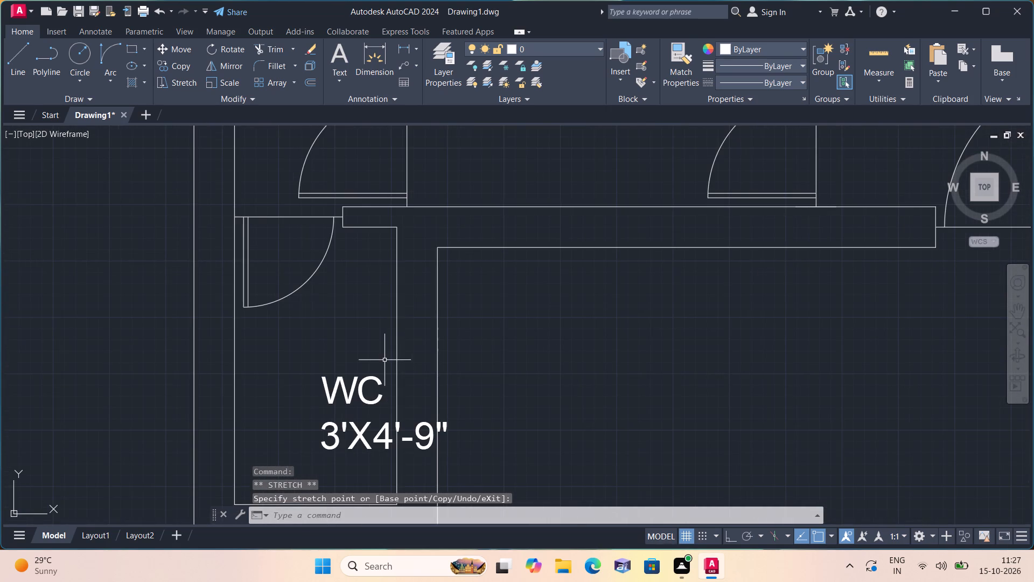
middle_drag(382, 360, 429, 271)
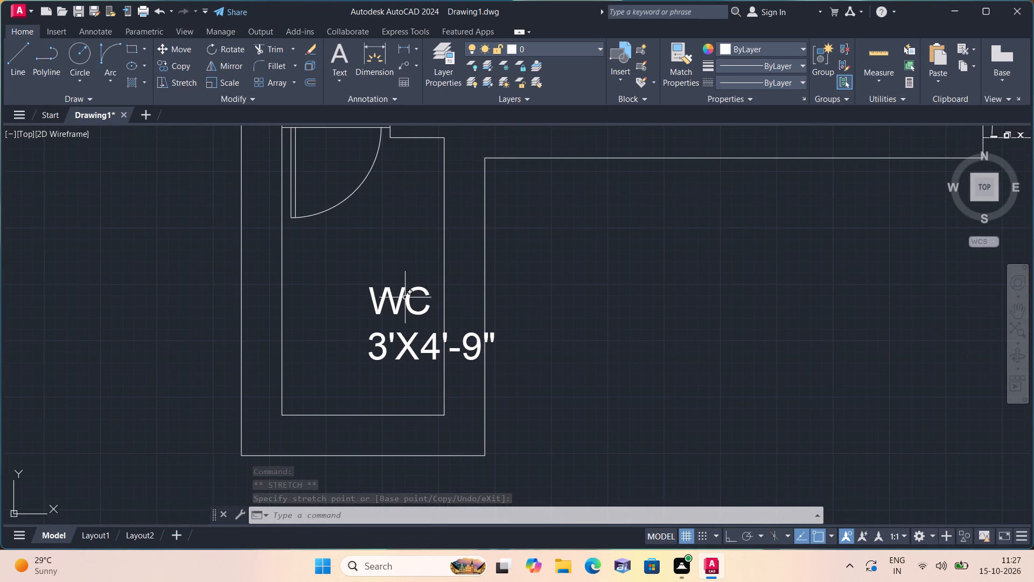
click(405, 297)
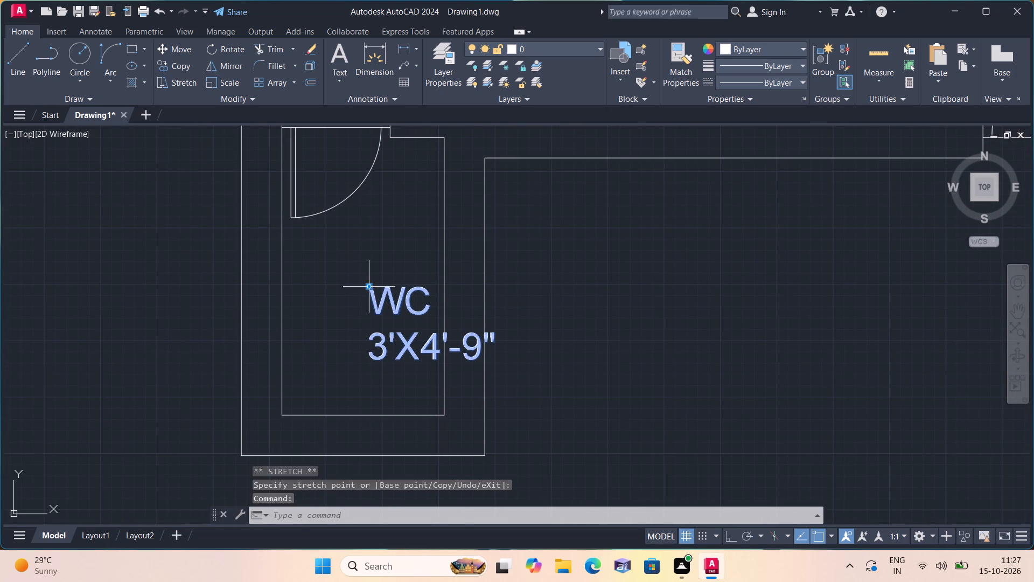
click(369, 287)
click(314, 266)
middle_drag(337, 261, 379, 389)
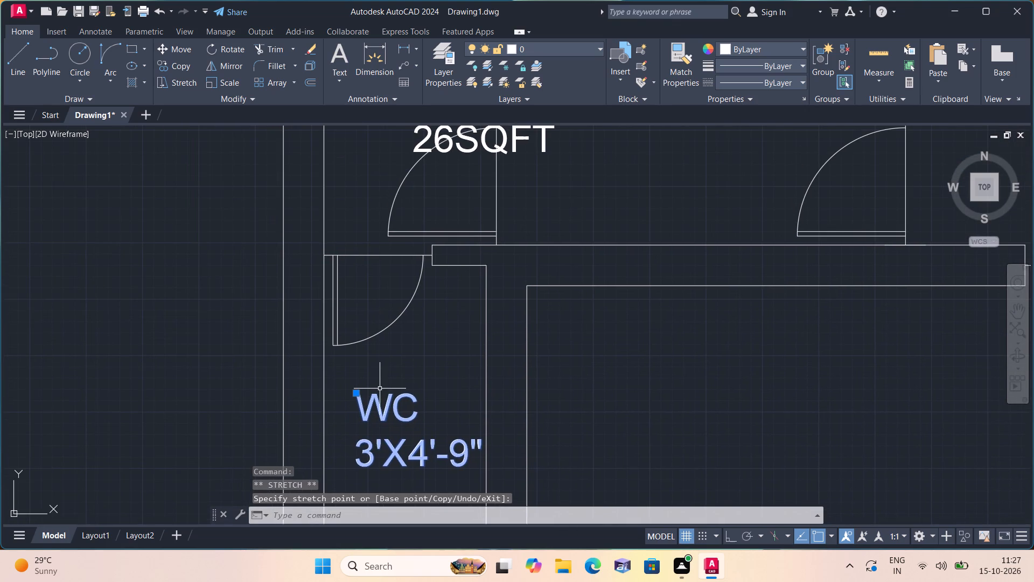
key(Escape)
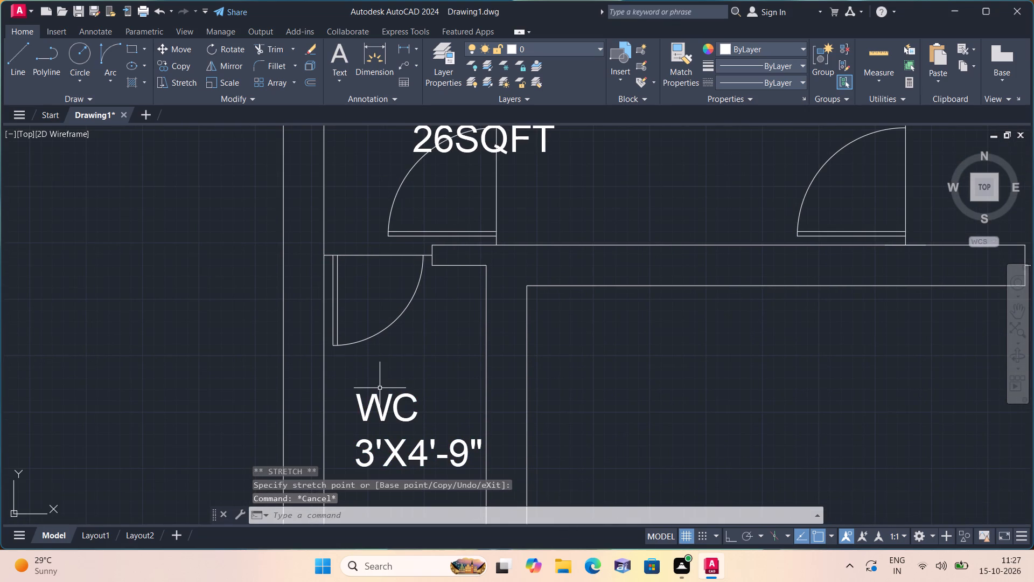
Rotate the UTILITY 26SQFT label 90° clockwise with Ortho on, so it reads vertically along the utility room.
scroll(380, 388, down, 1)
middle_drag(417, 377, 440, 450)
click(442, 279)
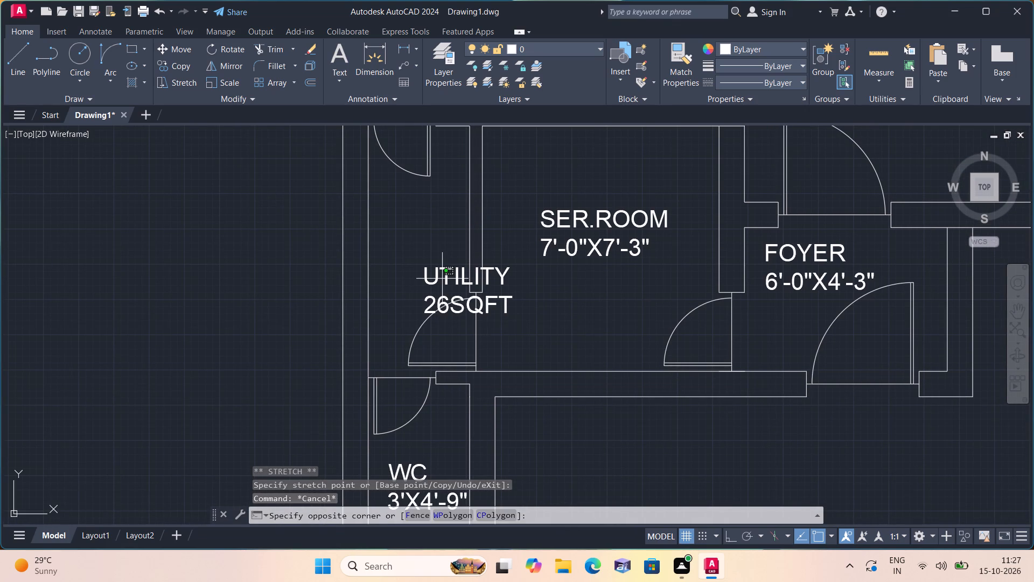
click(437, 260)
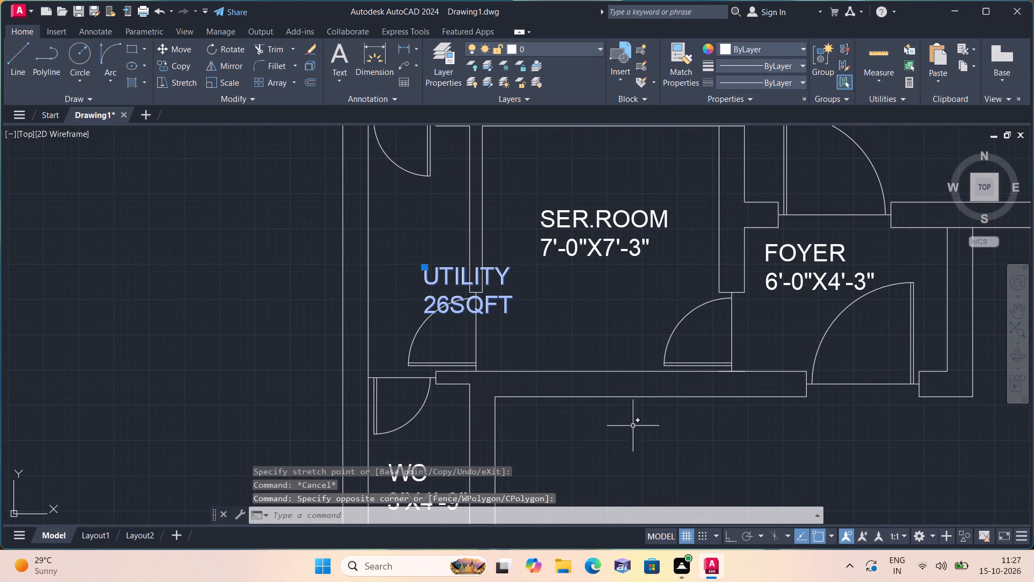
click(728, 537)
click(229, 48)
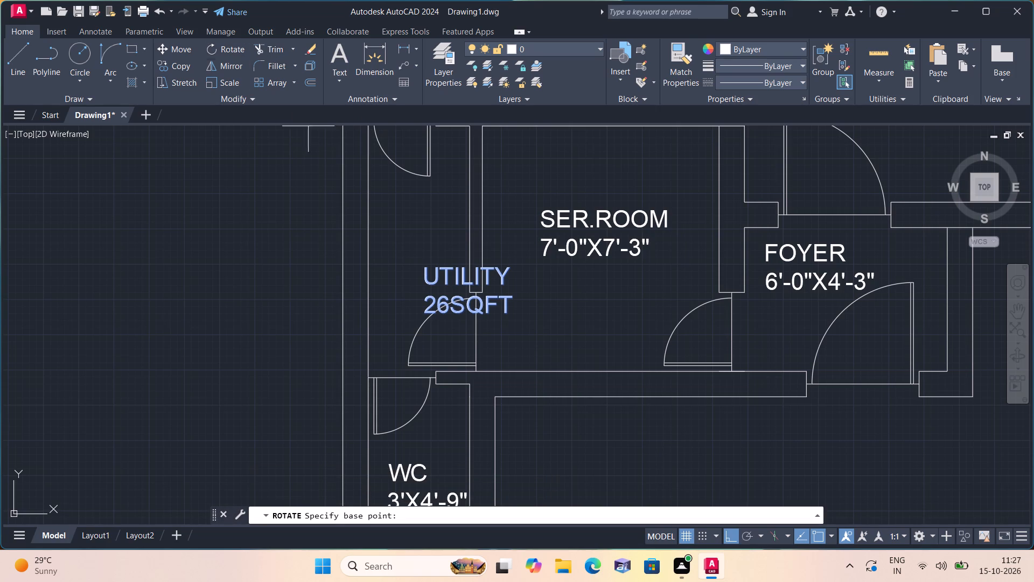
click(455, 271)
click(436, 354)
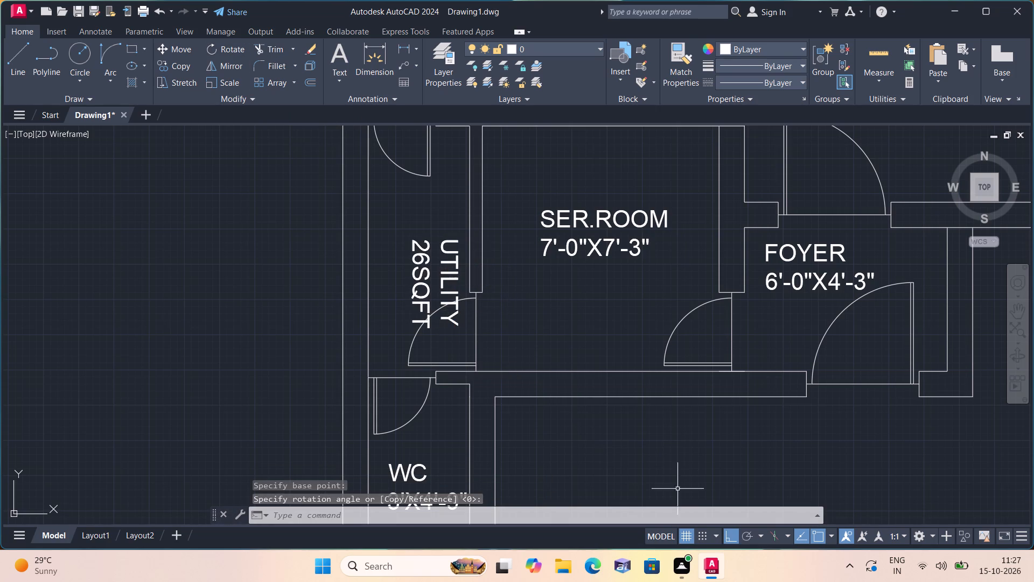
Move the rotated UTILITY 26SQFT label straight up between the utility's walls, clear of the lower door's swing.
click(723, 535)
click(436, 278)
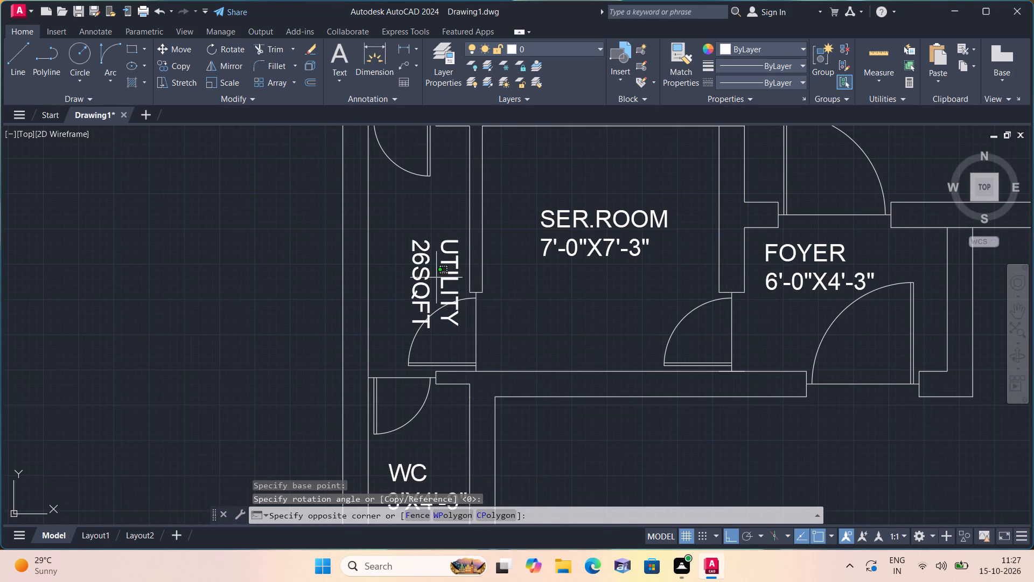
click(444, 260)
click(447, 247)
click(447, 241)
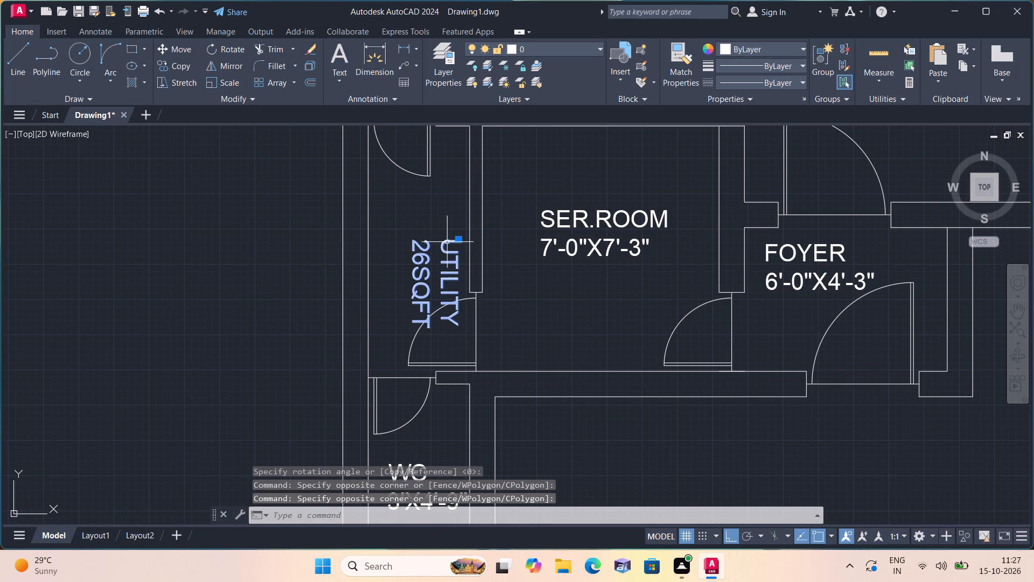
click(456, 239)
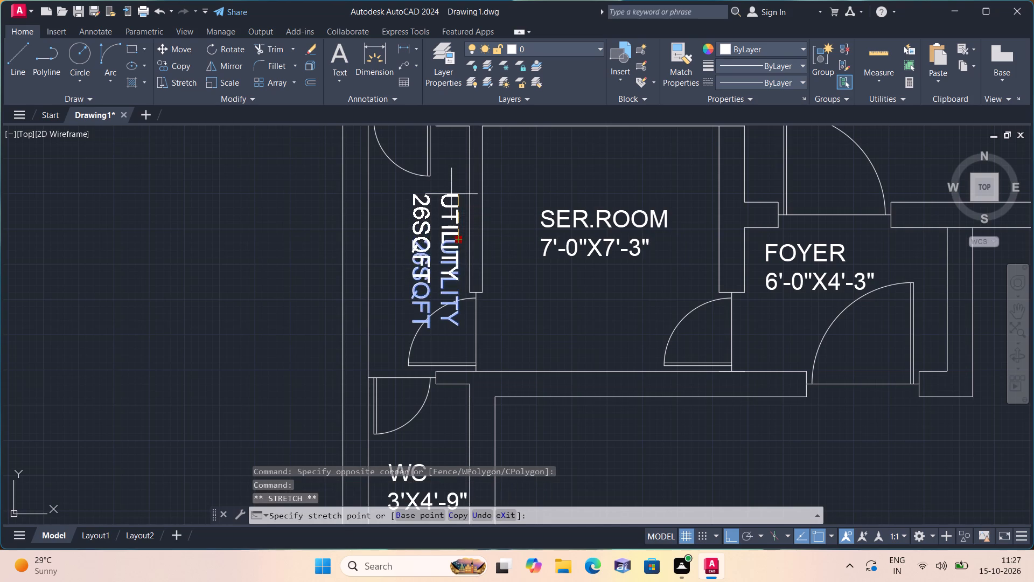
click(451, 194)
key(Escape)
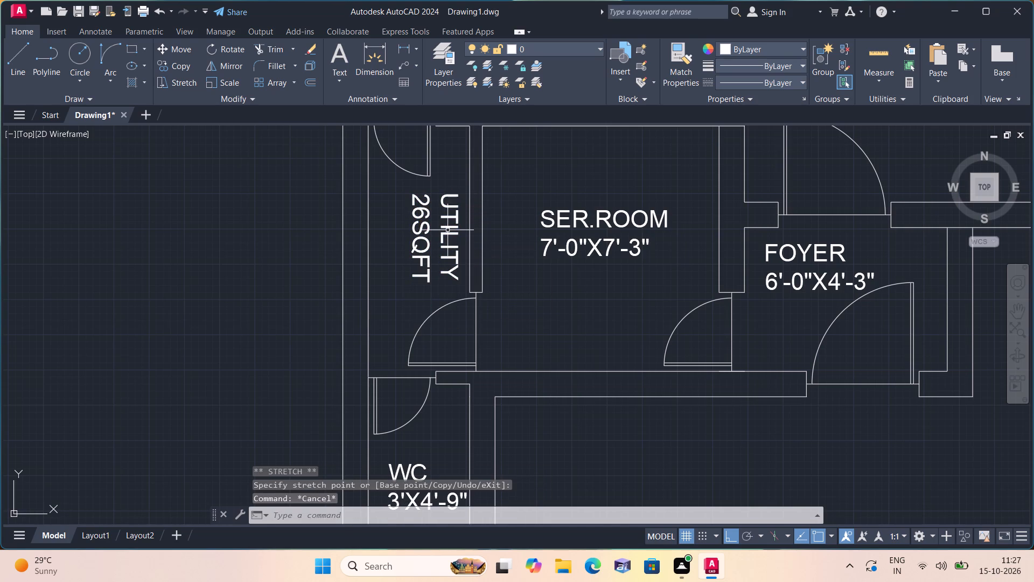
Draw the cupboard outline around CB in the 15'-6"X11'-0" bedroom: a 5' line south from the north wall, closed across to the east wall.
scroll(431, 137, down, 1)
middle_drag(453, 115, 418, 259)
scroll(424, 245, down, 1)
middle_drag(438, 173, 357, 367)
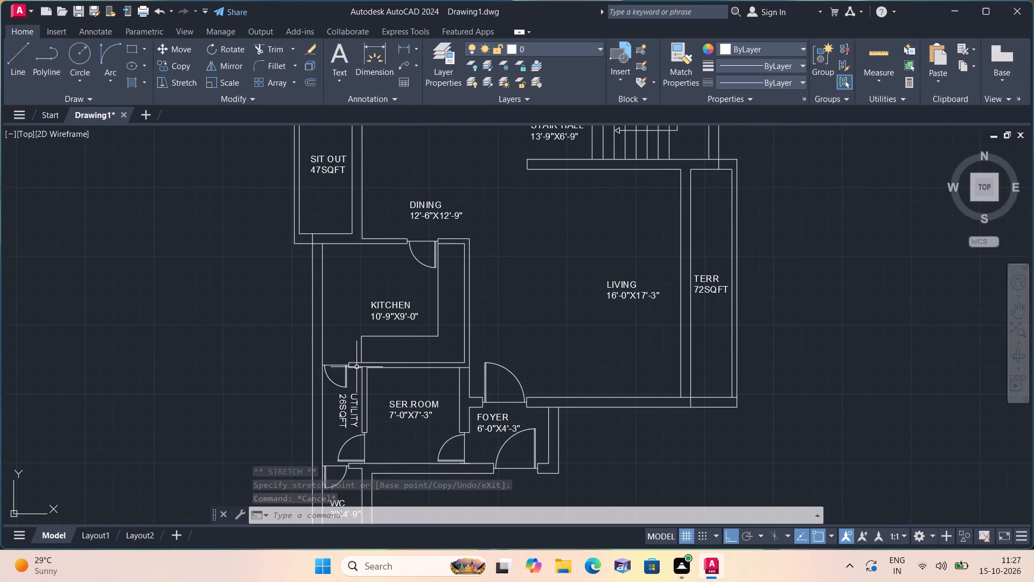
text(l)
key(space)
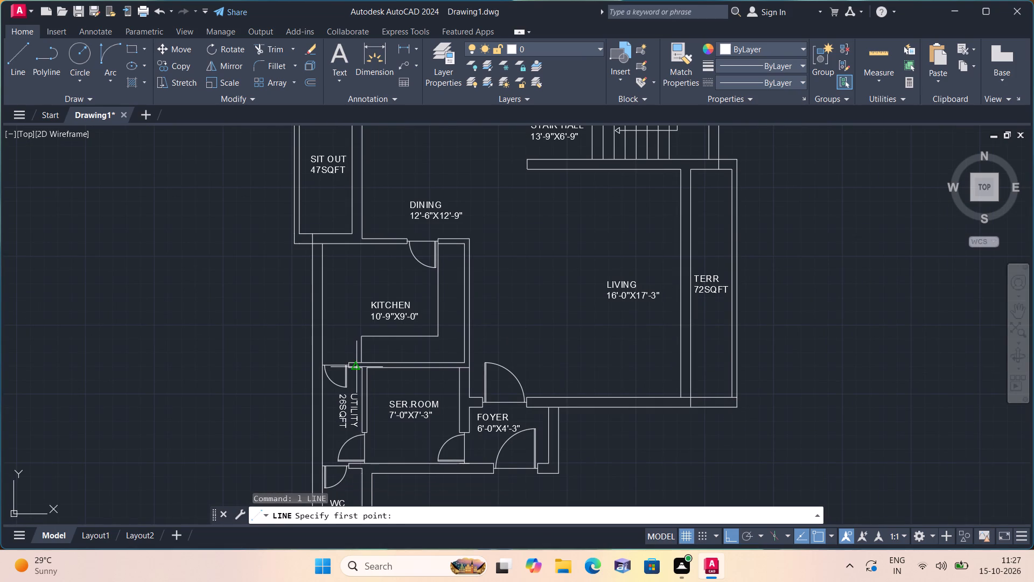
middle_drag(502, 348, 472, 491)
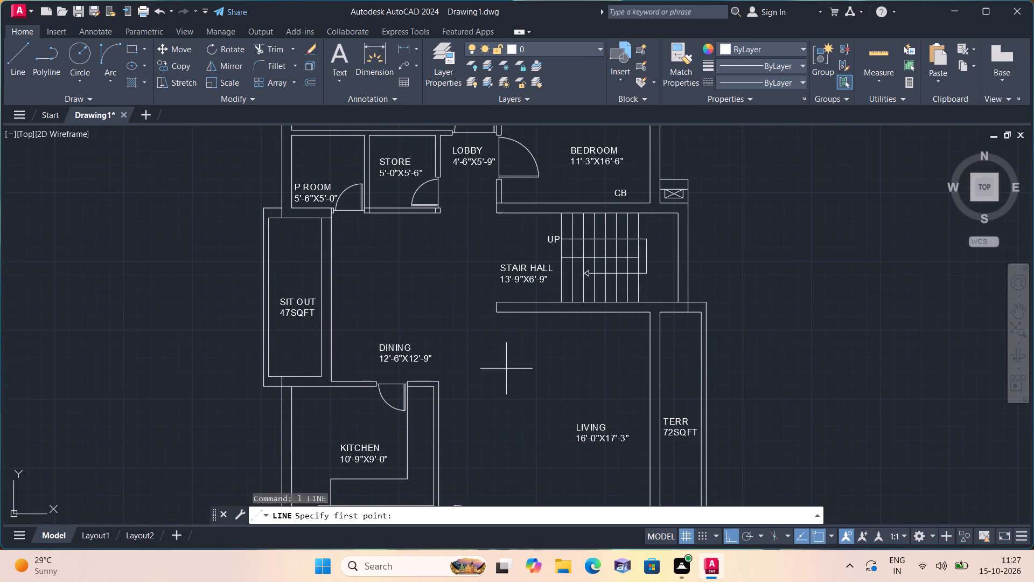
middle_drag(506, 365, 484, 401)
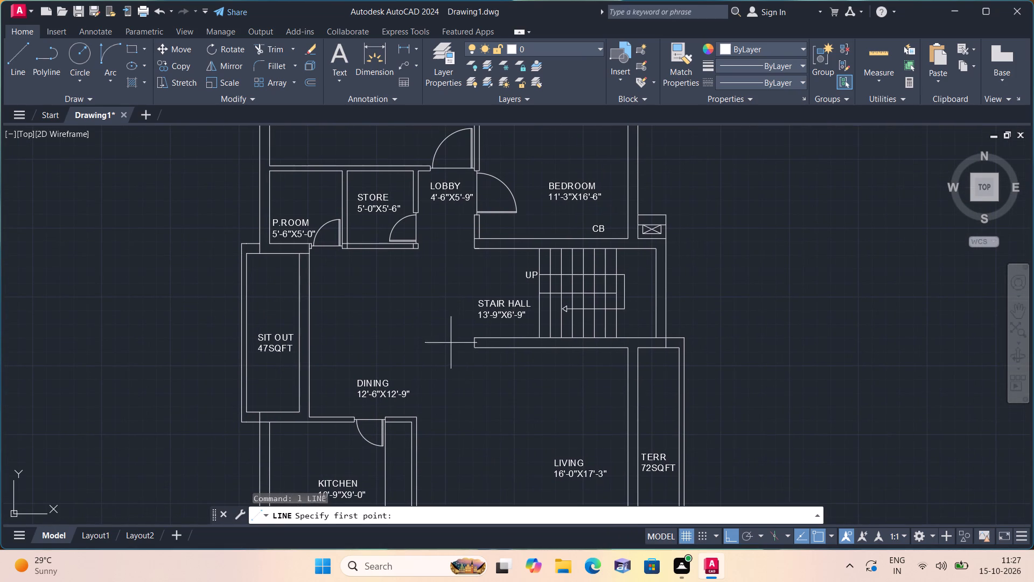
scroll(441, 284, up, 1)
scroll(441, 284, down, 1)
middle_drag(441, 296, 446, 451)
scroll(445, 202, up, 2)
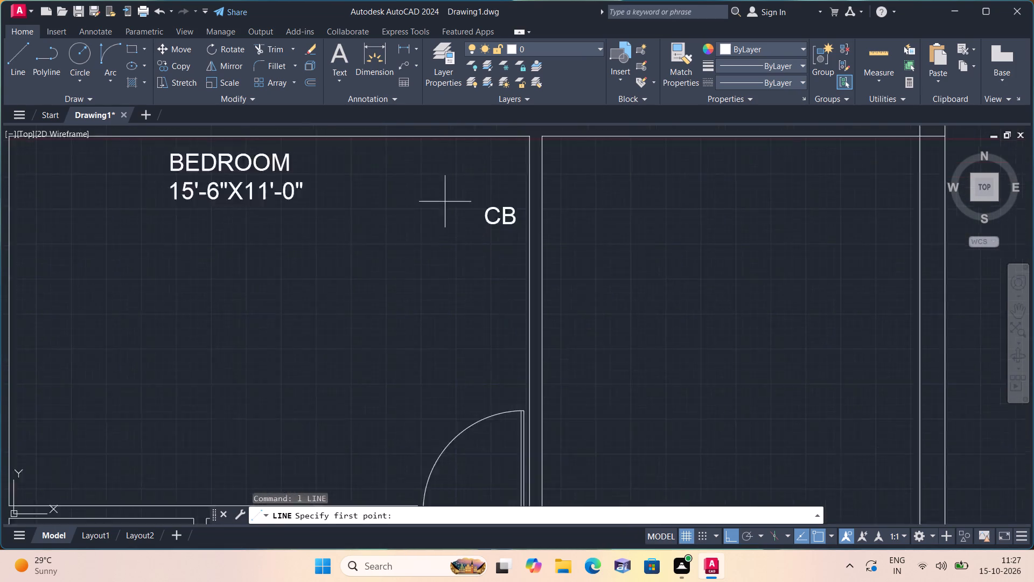
click(473, 139)
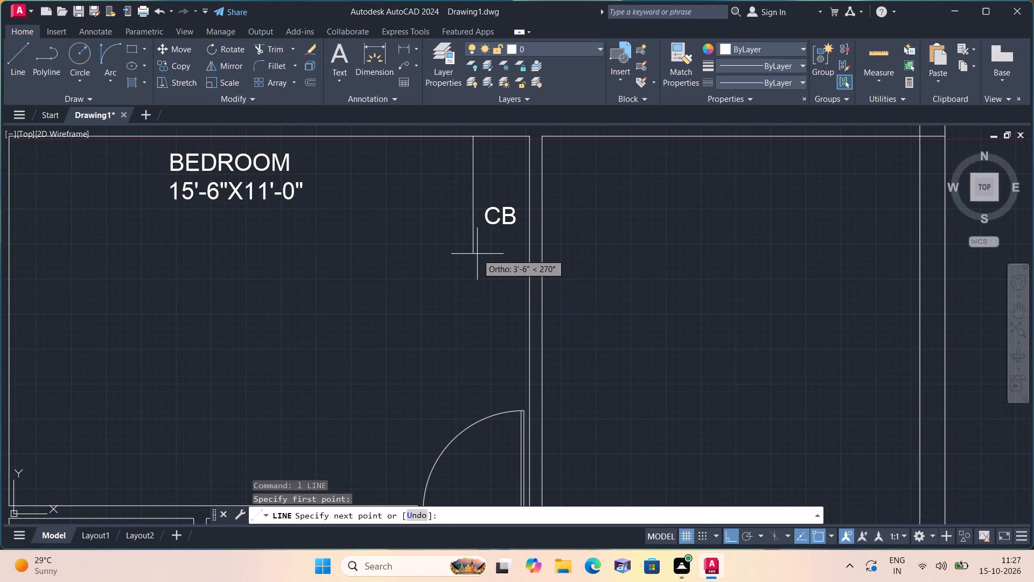
text(5')
key(space)
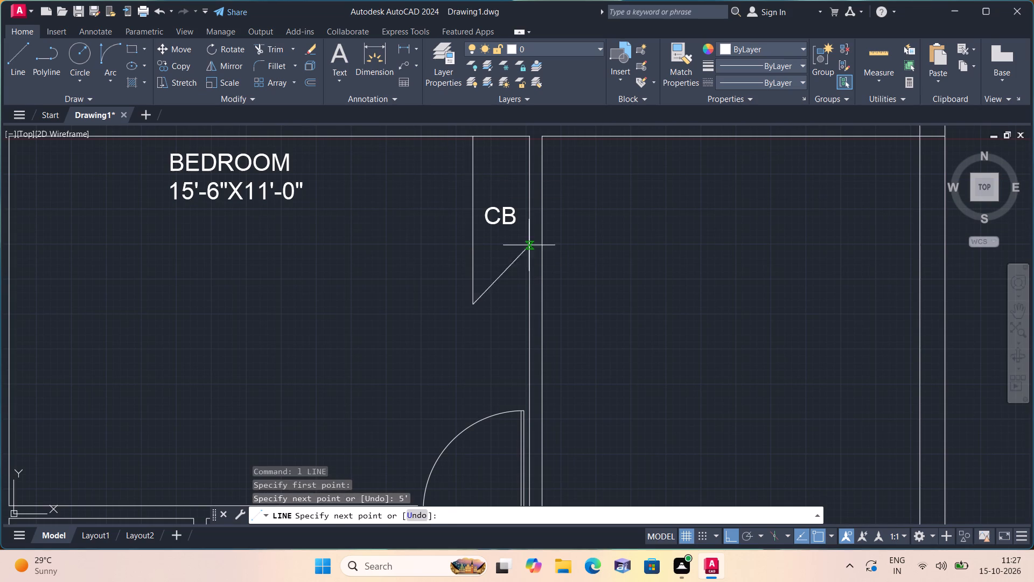
click(529, 300)
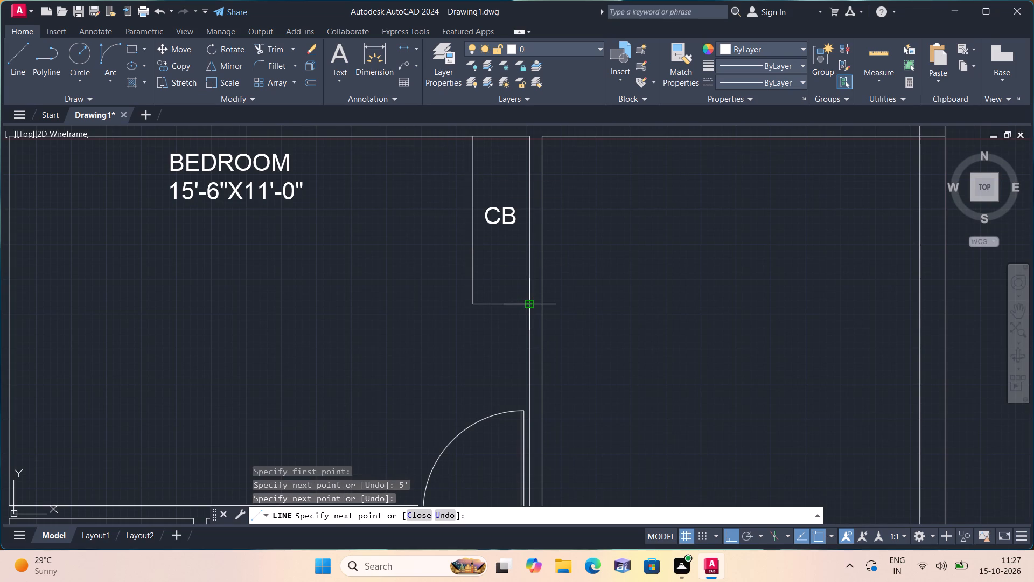
key(space)
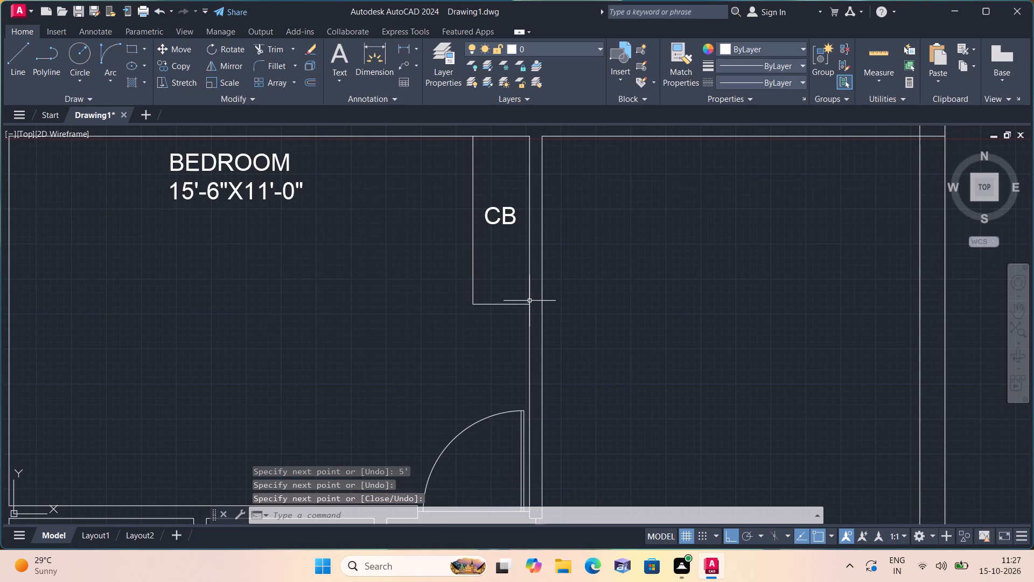
Draw the cupboard outline at CB in the 11'-3"X16'-6" bedroom: a 5' line west from the east wall, closed down to the south wall.
scroll(529, 301, down, 1)
scroll(679, 402, down, 1)
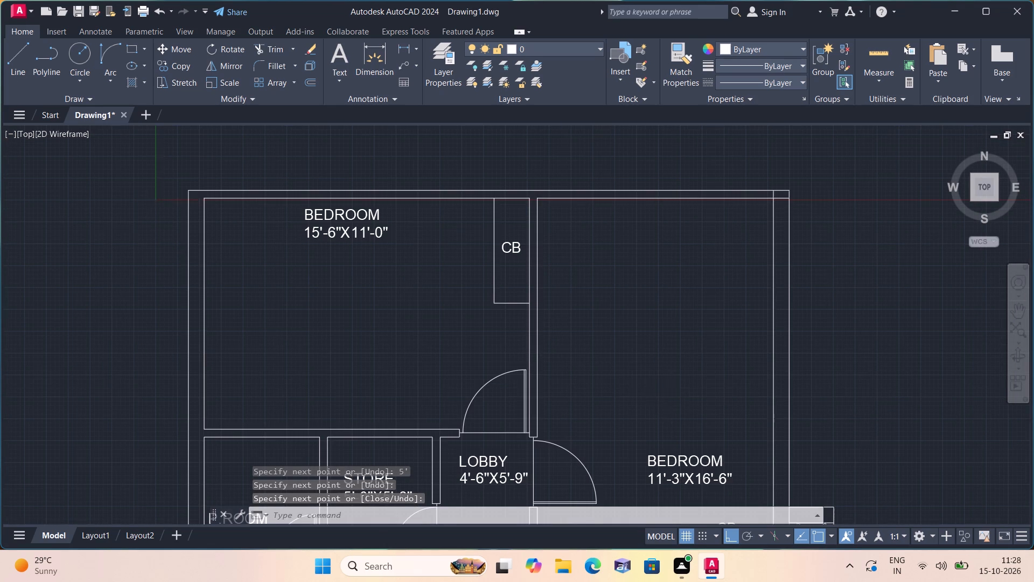
middle_drag(675, 398, 611, 223)
scroll(624, 287, up, 1)
text(l)
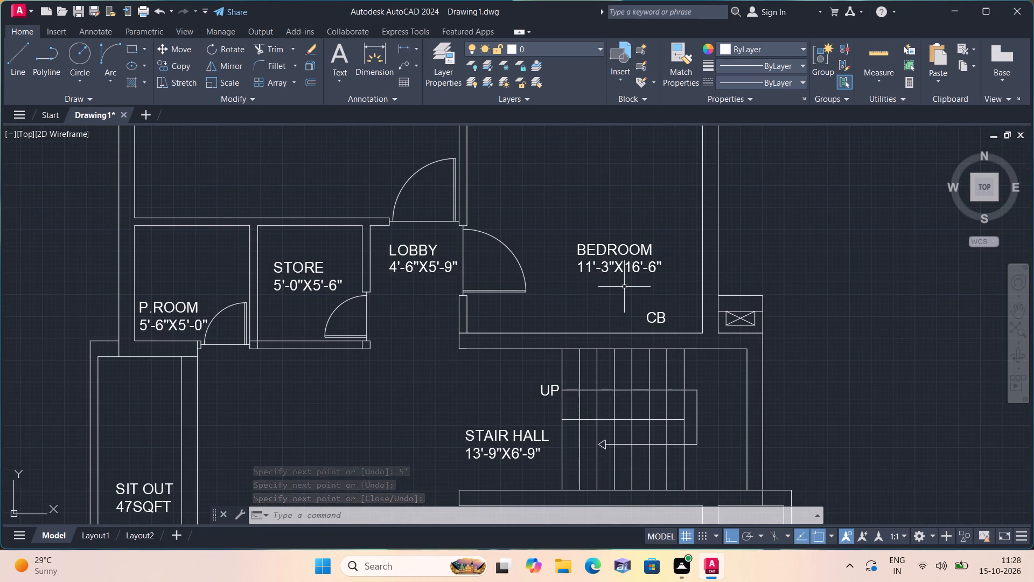
key(space)
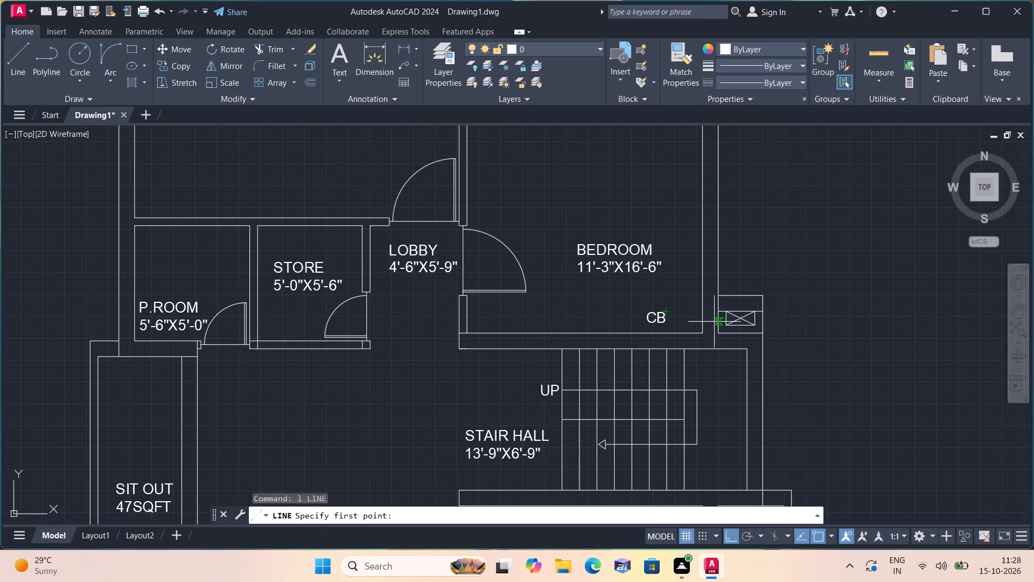
click(704, 311)
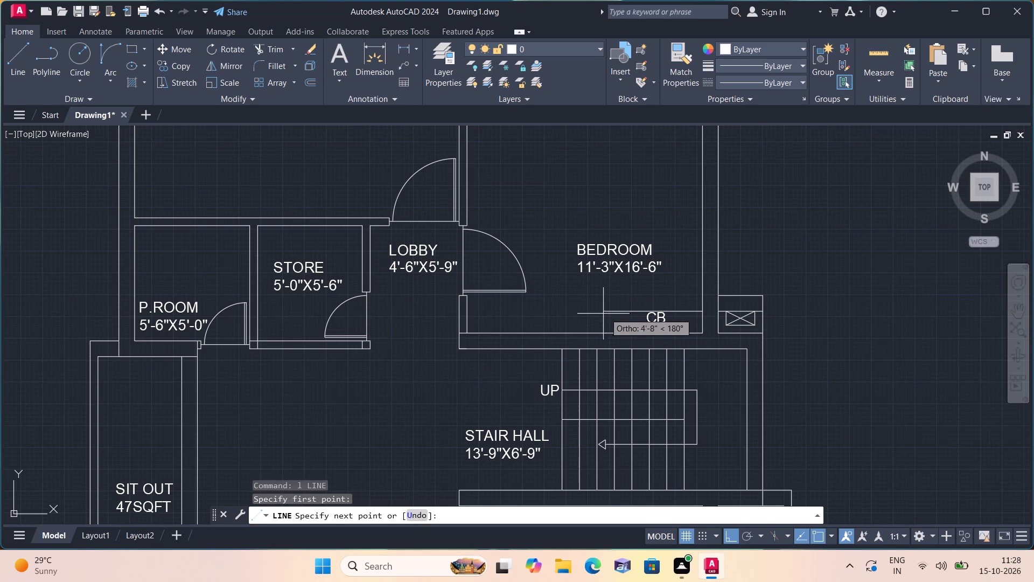
text(5')
key(space)
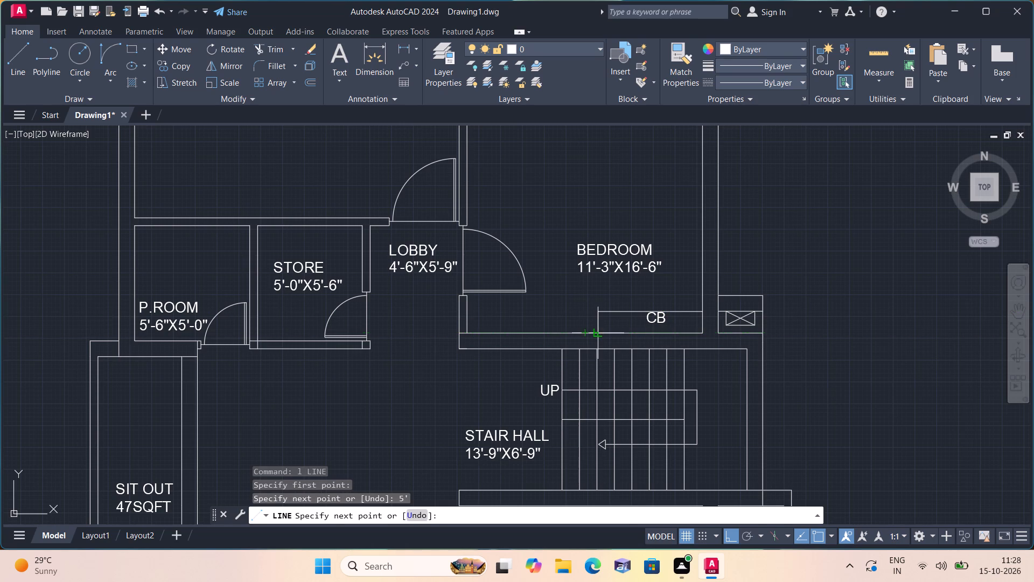
click(596, 331)
key(space)
Move the CB label of the 11'-3"X16'-6" bedroom down between the cupboard's front line and the wall, turning Ortho off for the final placement.
scroll(623, 312, up, 2)
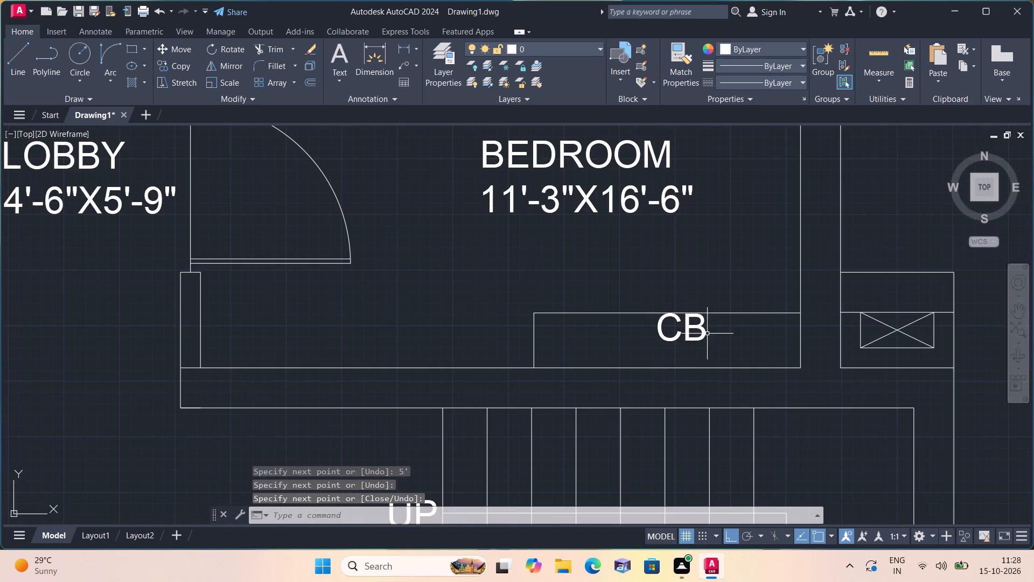
click(665, 330)
click(666, 325)
click(665, 318)
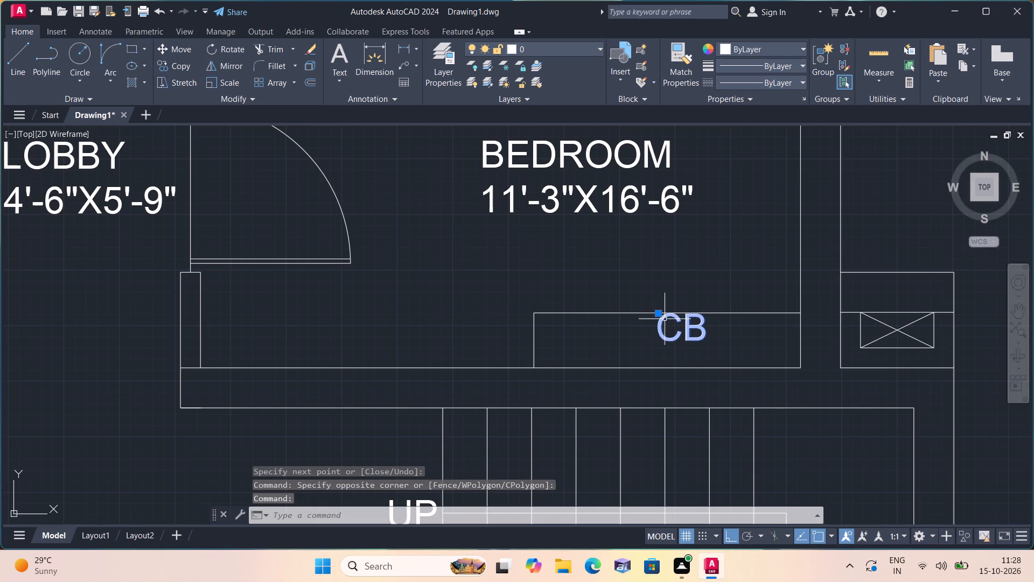
click(659, 315)
click(659, 323)
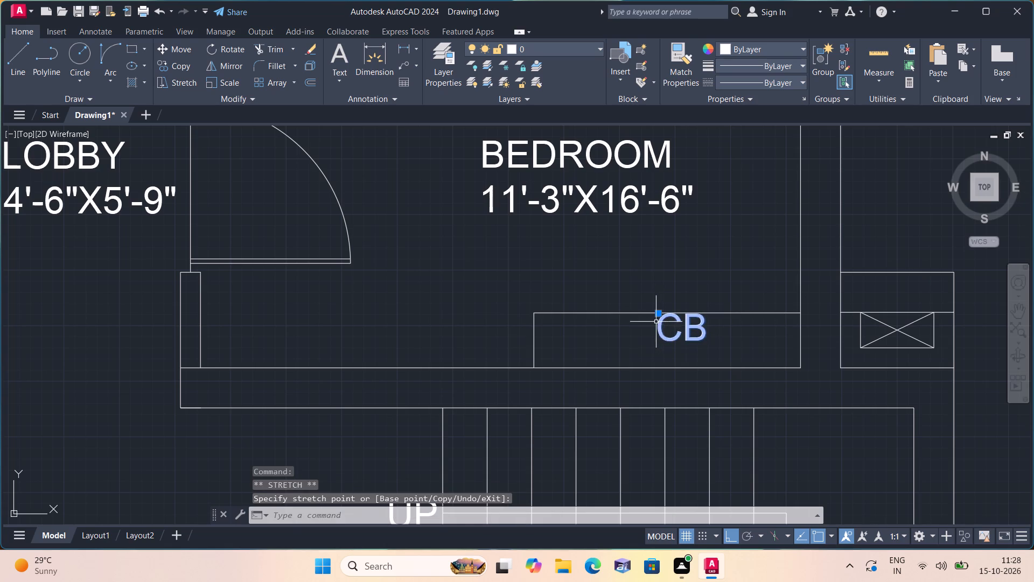
drag(659, 316, 659, 329)
click(659, 329)
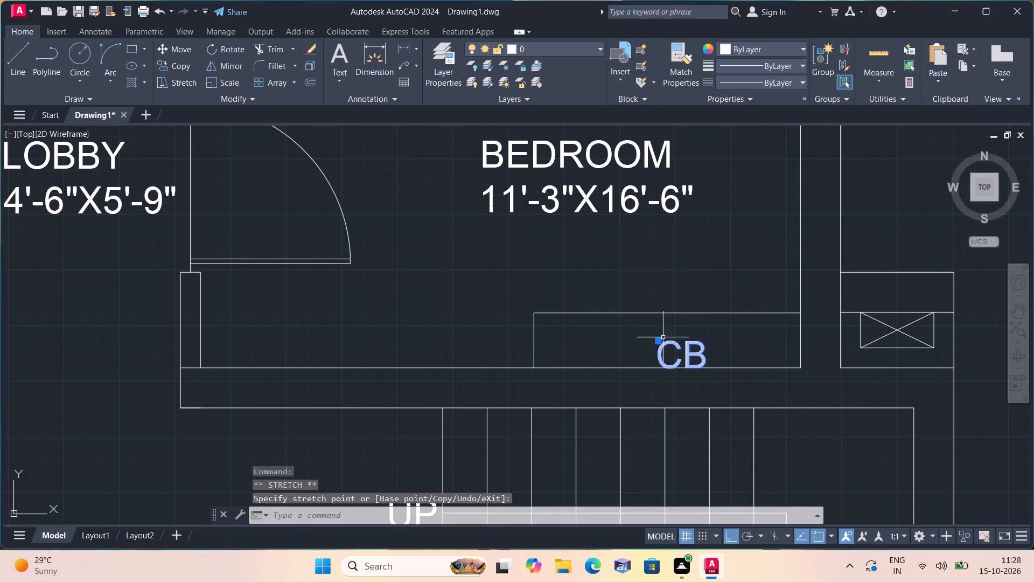
click(660, 342)
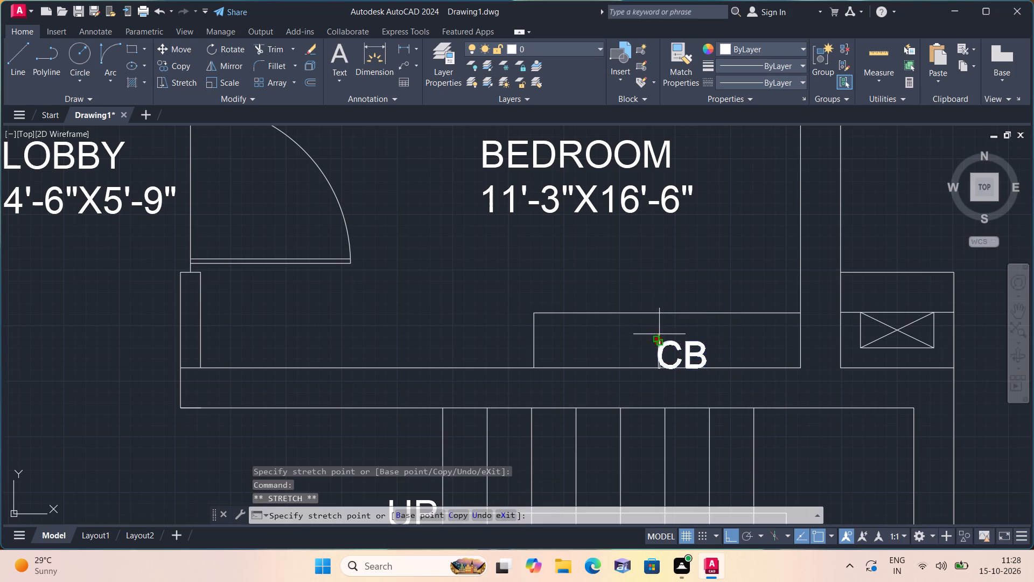
click(659, 334)
click(660, 337)
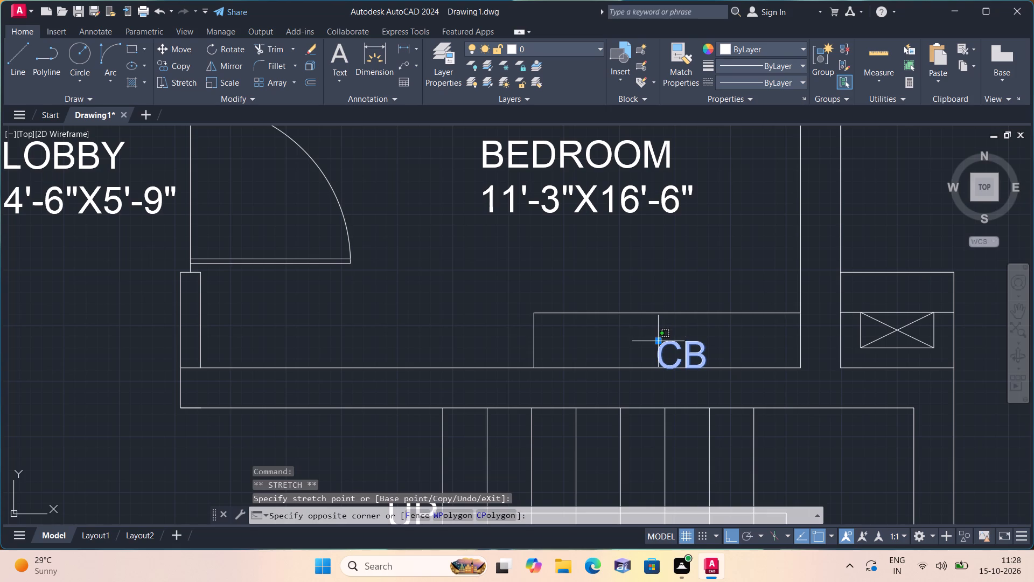
click(660, 339)
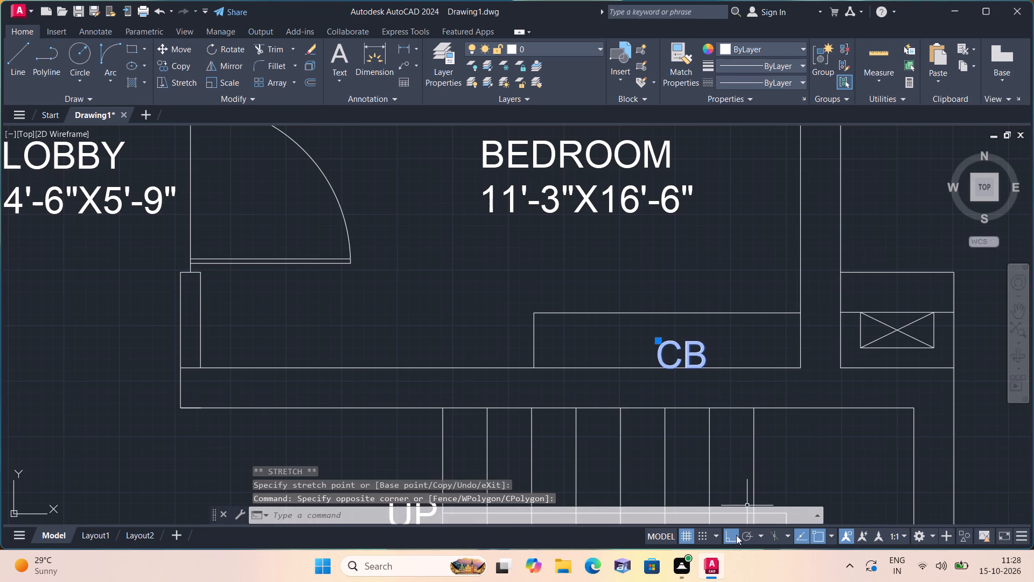
click(731, 540)
click(659, 344)
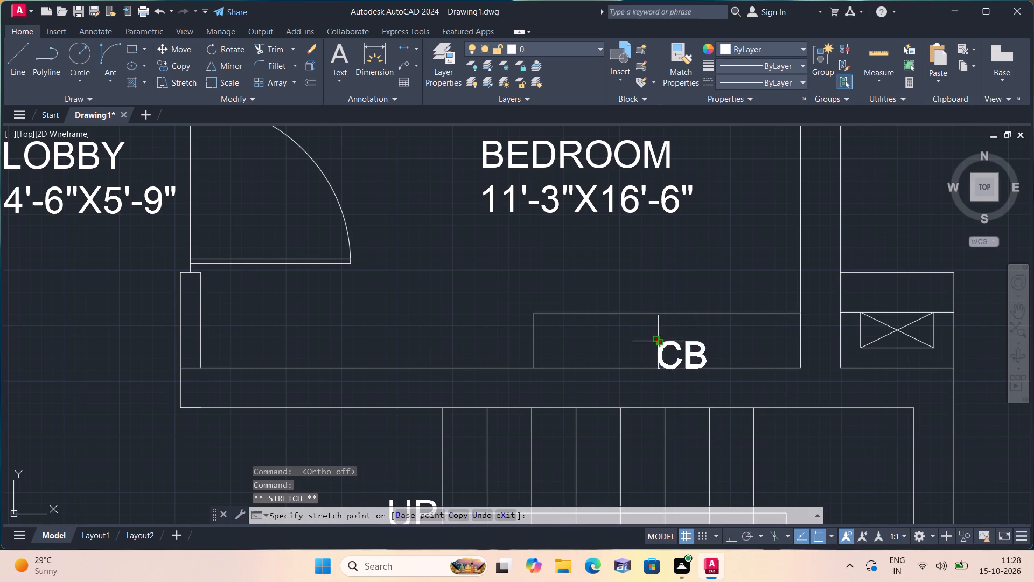
click(653, 332)
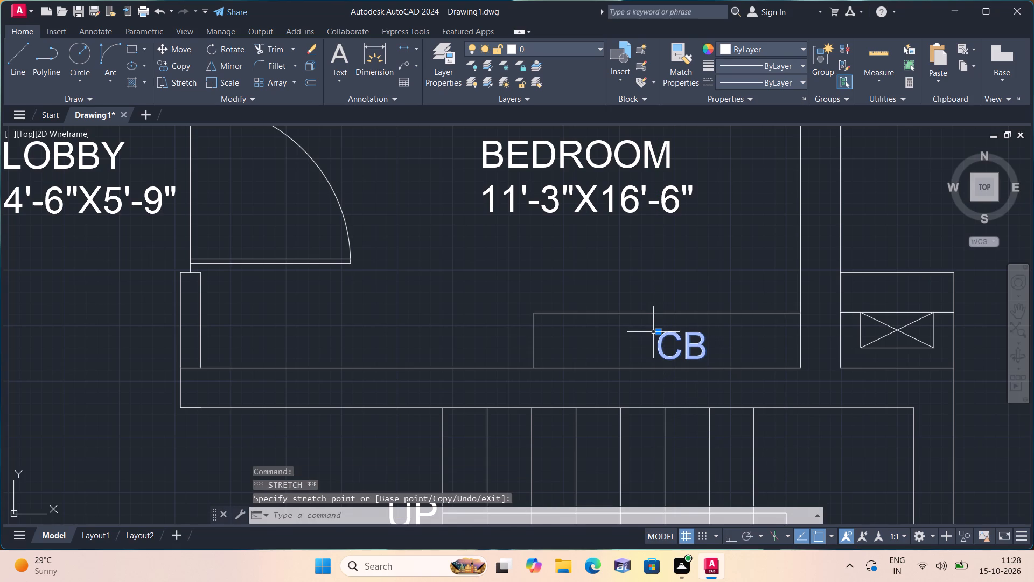
key(Escape)
Open the recent drawing dining_sets.dwg.
scroll(653, 332, down, 2)
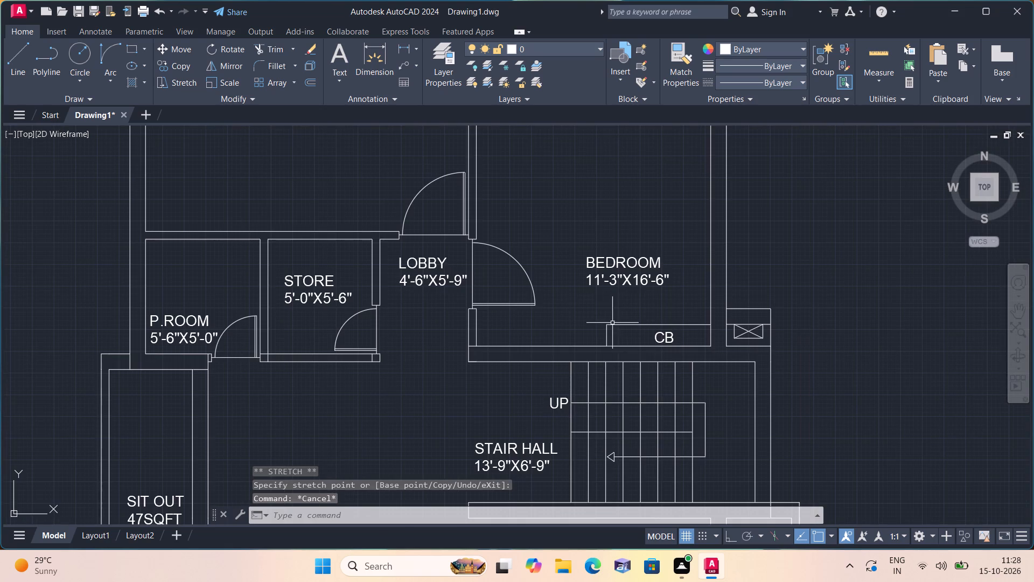
click(12, 7)
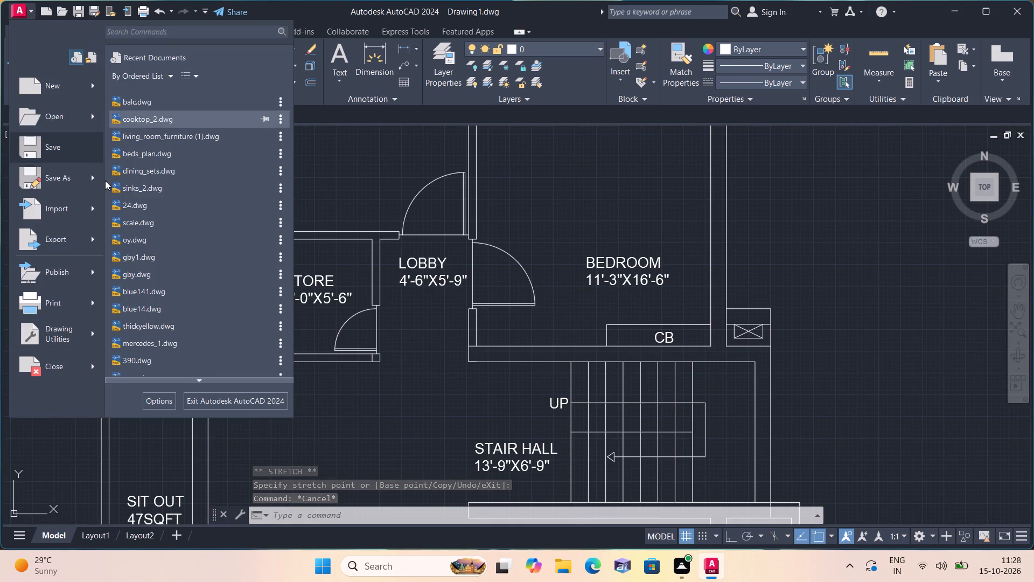
click(149, 171)
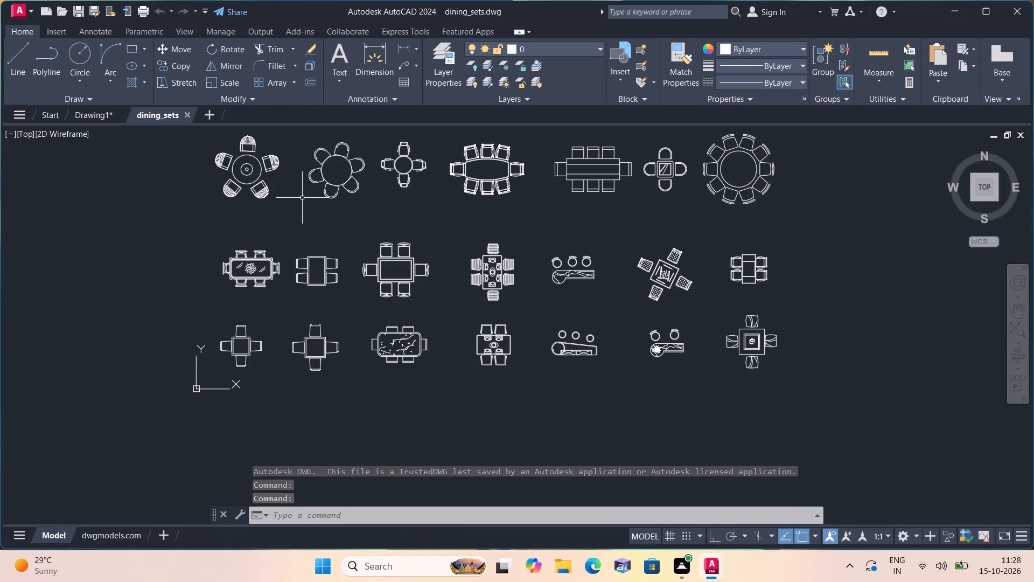
Examine the dining set blocks in the dining_sets drawing to choose one for the floor plan.
scroll(302, 198, down, 1)
middle_drag(302, 195, 308, 219)
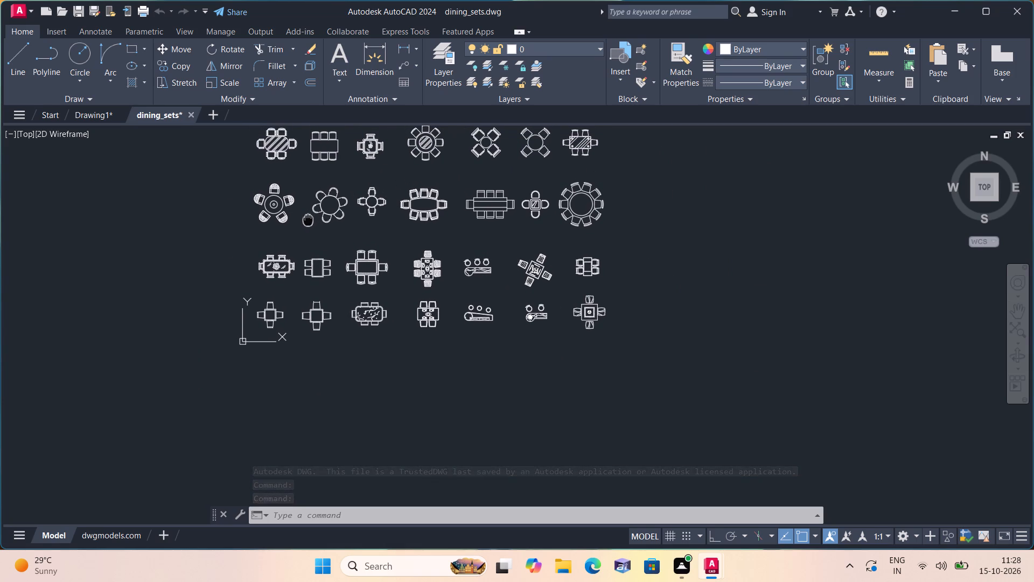
middle_drag(308, 219, 311, 227)
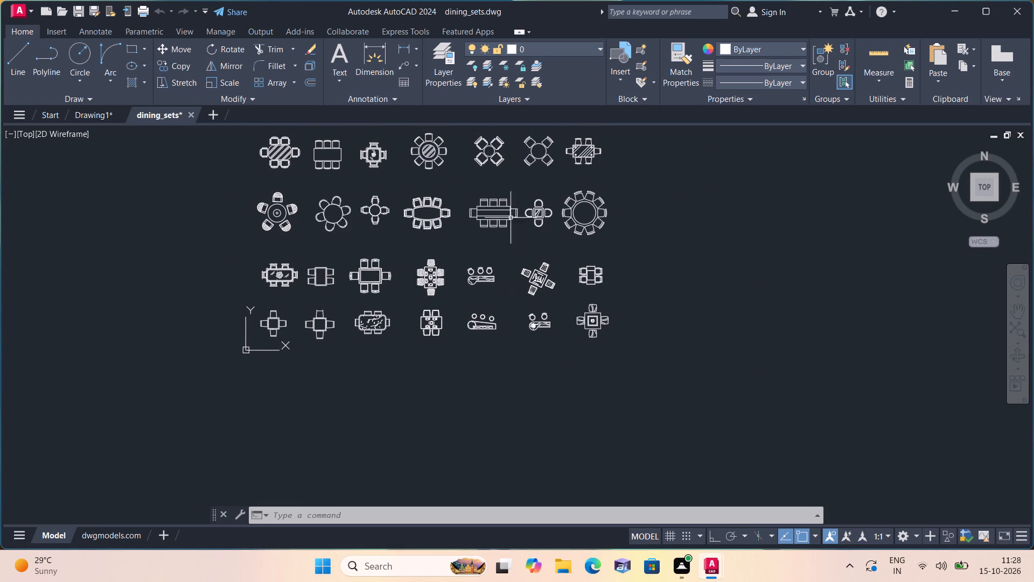
scroll(507, 183, up, 1)
scroll(592, 164, down, 1)
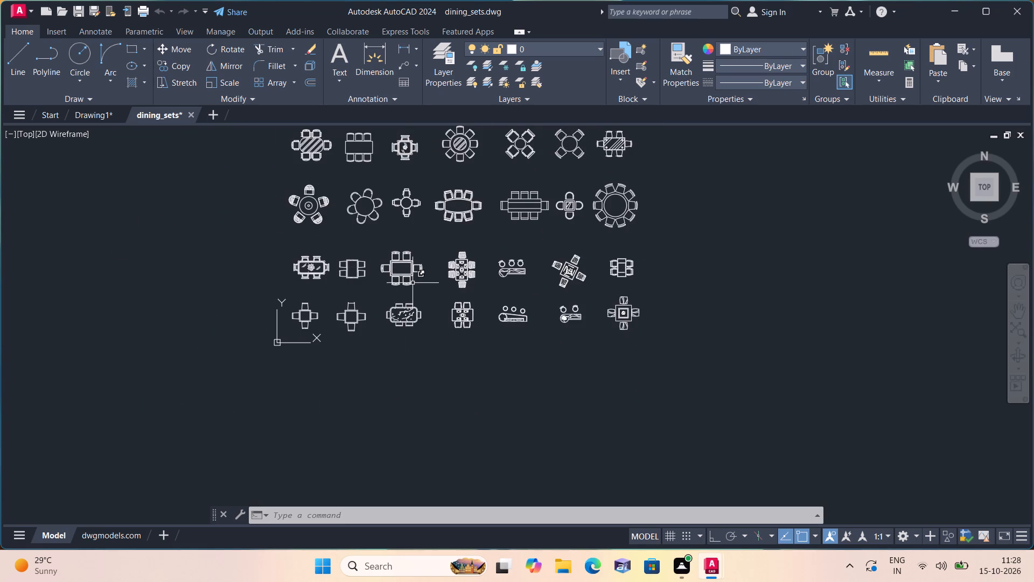
scroll(375, 228, up, 3)
middle_drag(374, 225, 376, 287)
scroll(373, 226, down, 1)
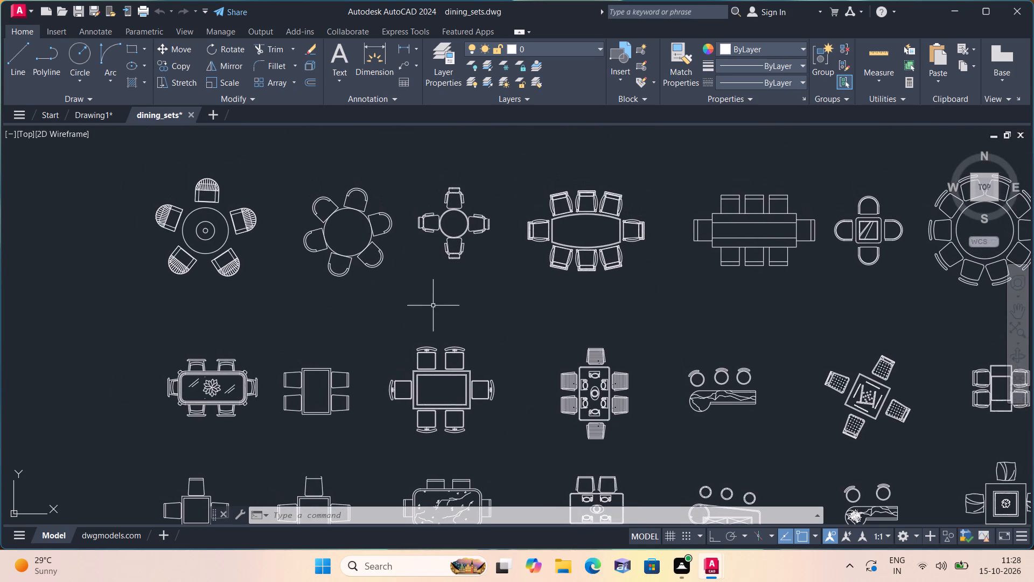
scroll(393, 271, down, 1)
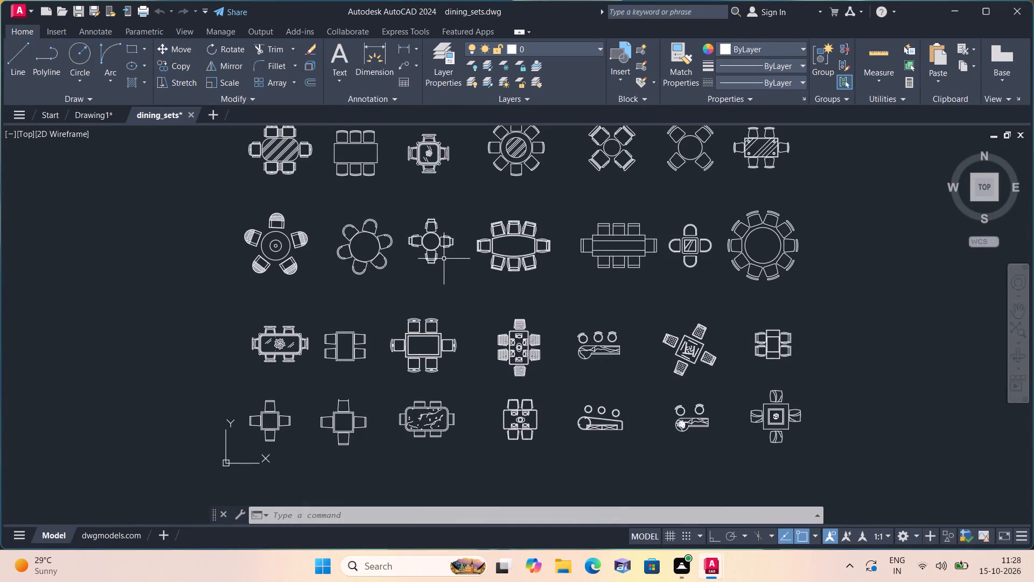
middle_drag(442, 258, 403, 247)
scroll(509, 260, up, 1)
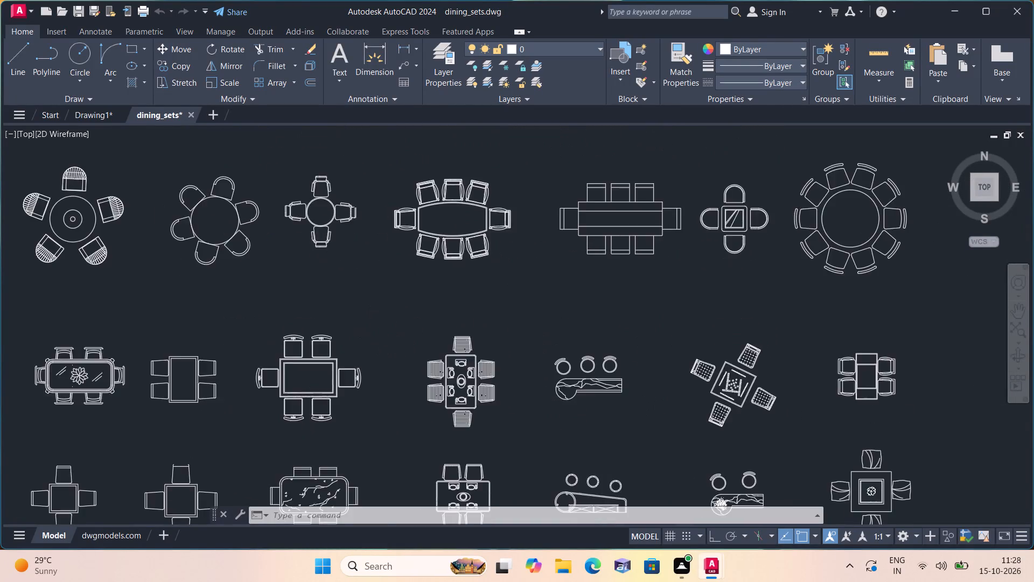
Copy the eight-chair dining set with the curved-sided table and paste it into Drawing1 near the floor plan.
scroll(509, 260, up, 1)
click(530, 278)
middle_drag(430, 208, 453, 296)
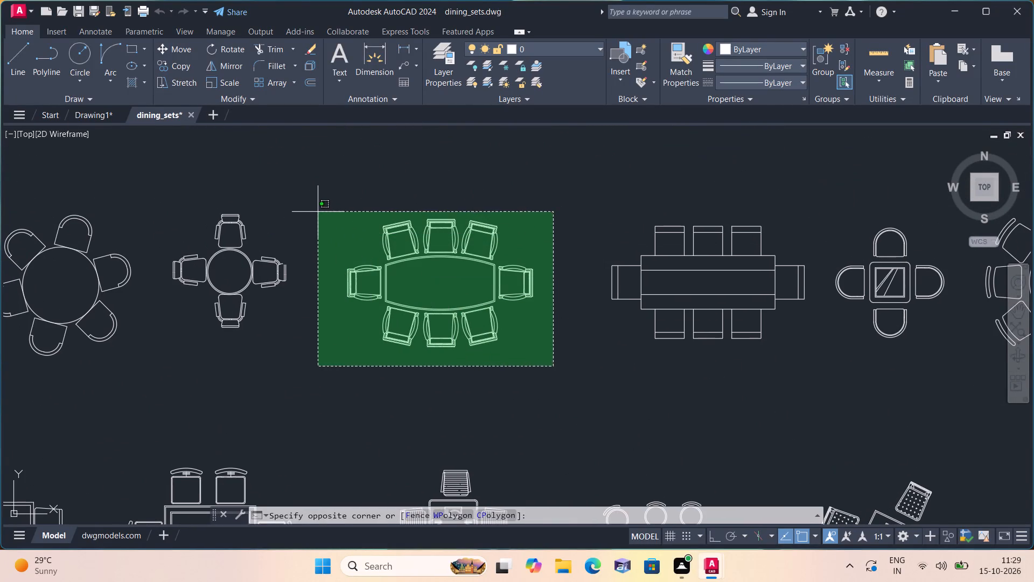
click(322, 206)
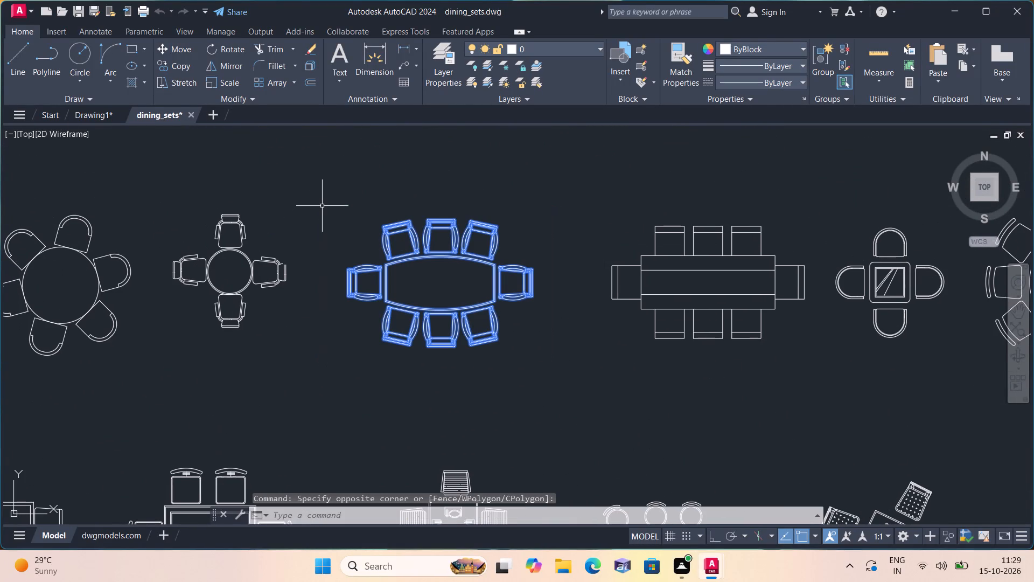
key(ctrl+c)
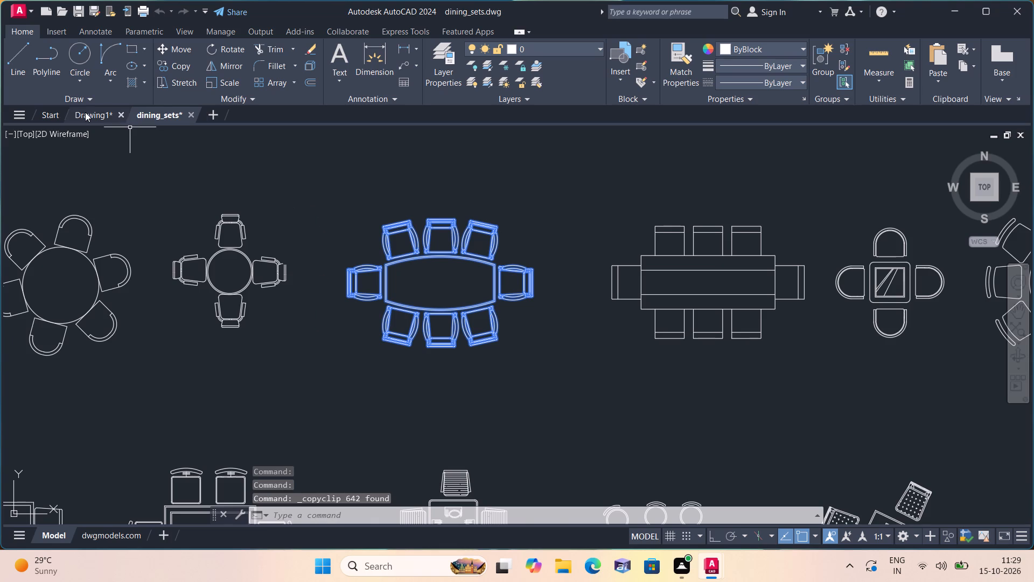
click(85, 112)
scroll(255, 200, down, 3)
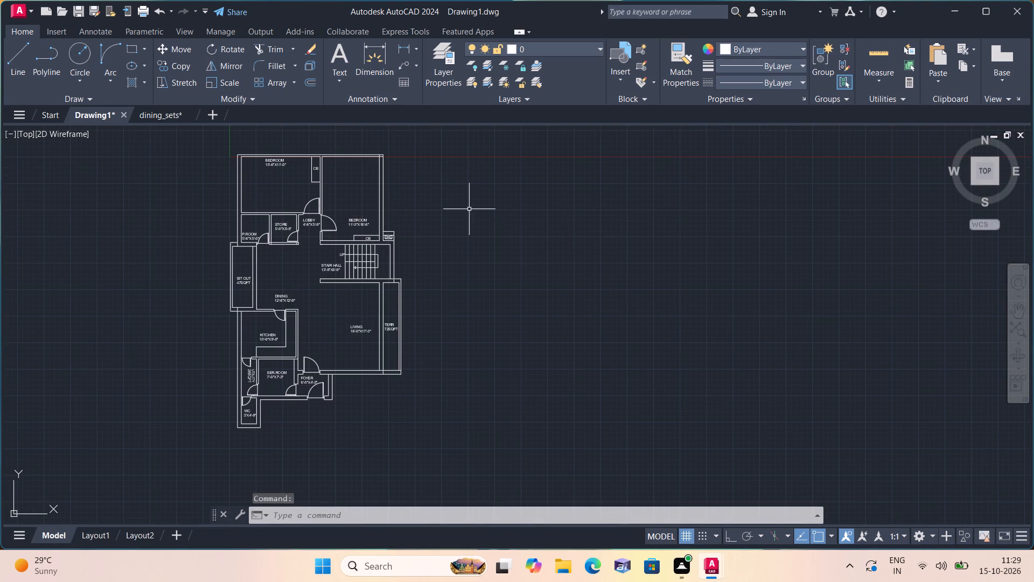
key(ctrl+v)
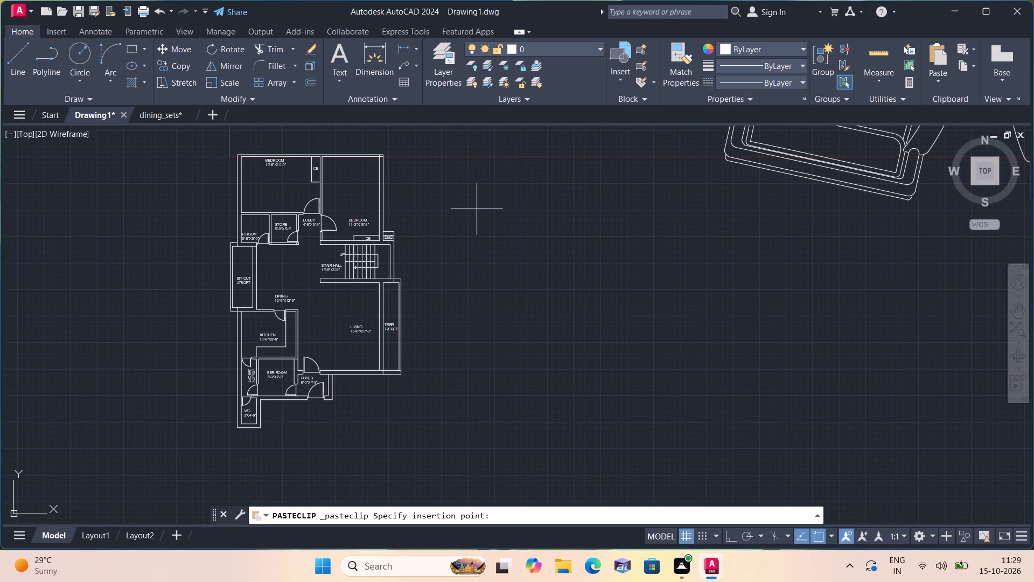
scroll(477, 209, down, 2)
click(514, 312)
Scale the pasted dining set down freehand from a base point near the table's centre, closer to the floor plan's size.
middle_drag(521, 295, 275, 390)
scroll(295, 400, down, 1)
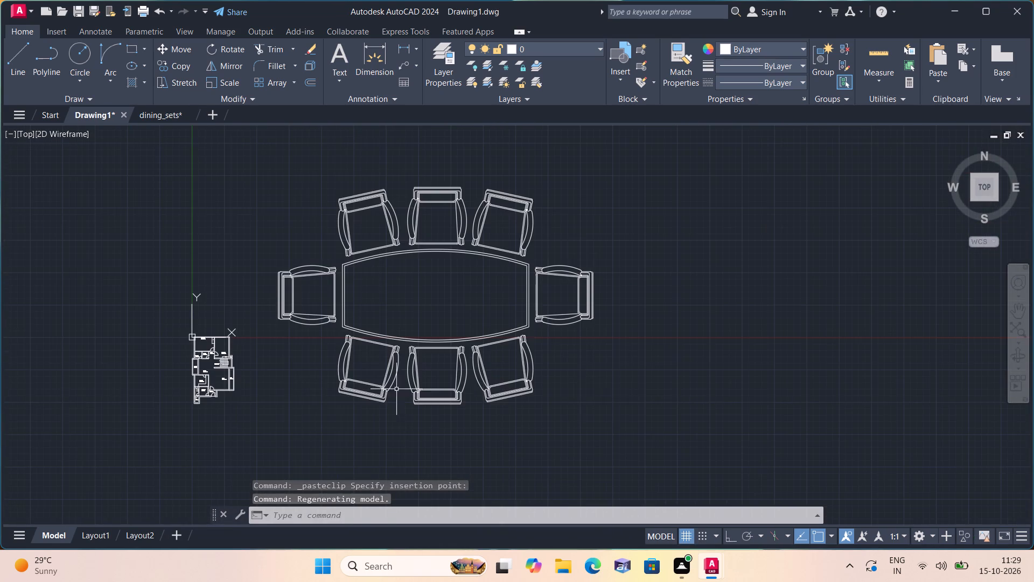
drag(638, 438, 628, 417)
click(268, 172)
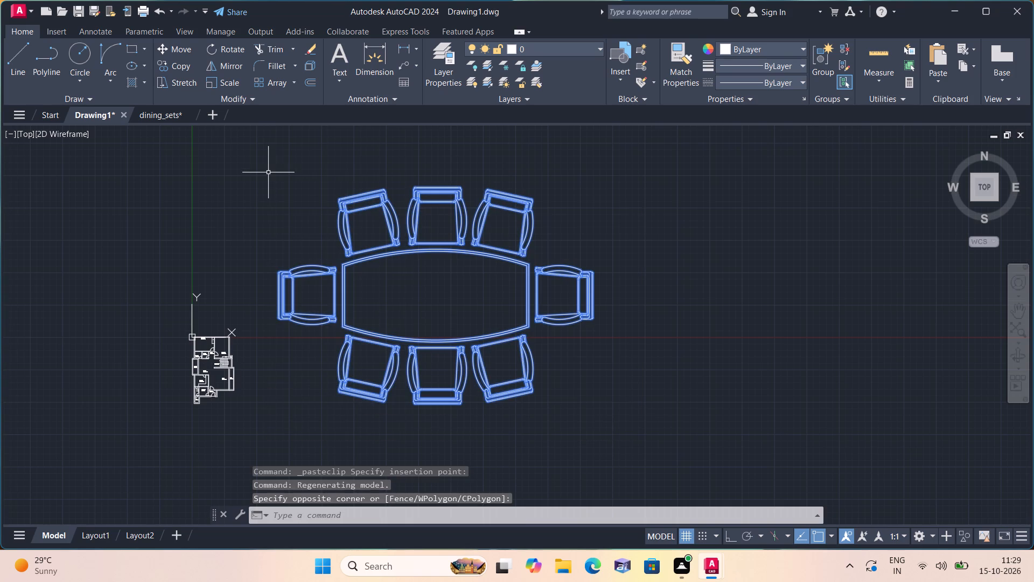
click(225, 82)
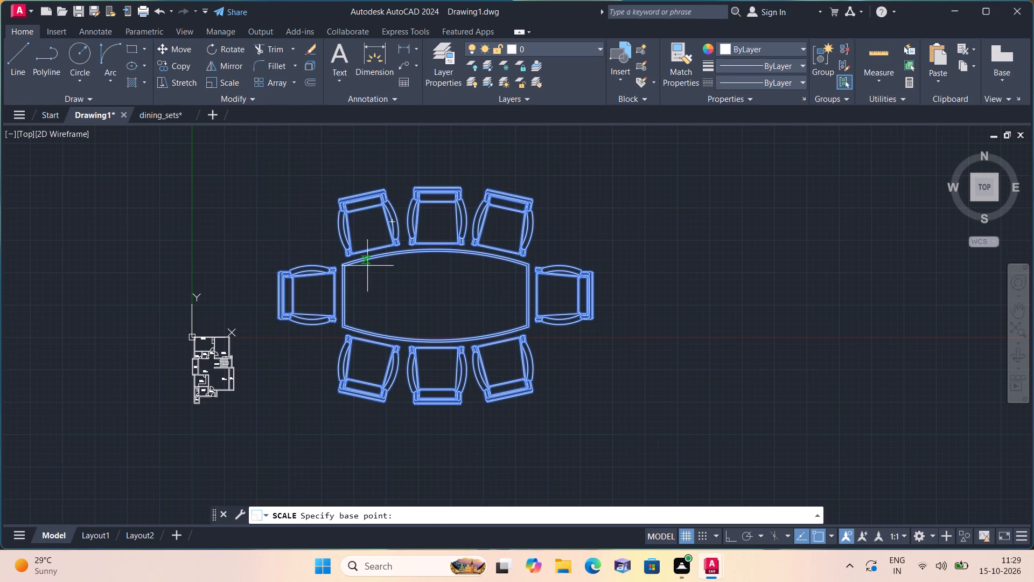
click(417, 296)
click(422, 301)
Move the reduced dining set close to the floor plan, into the empty space east of it.
click(431, 302)
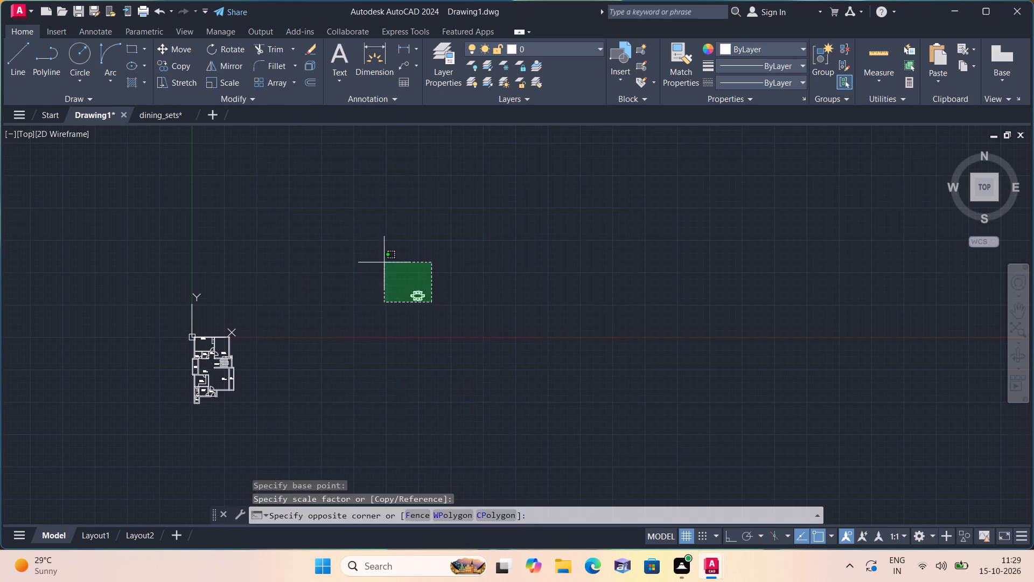
click(380, 259)
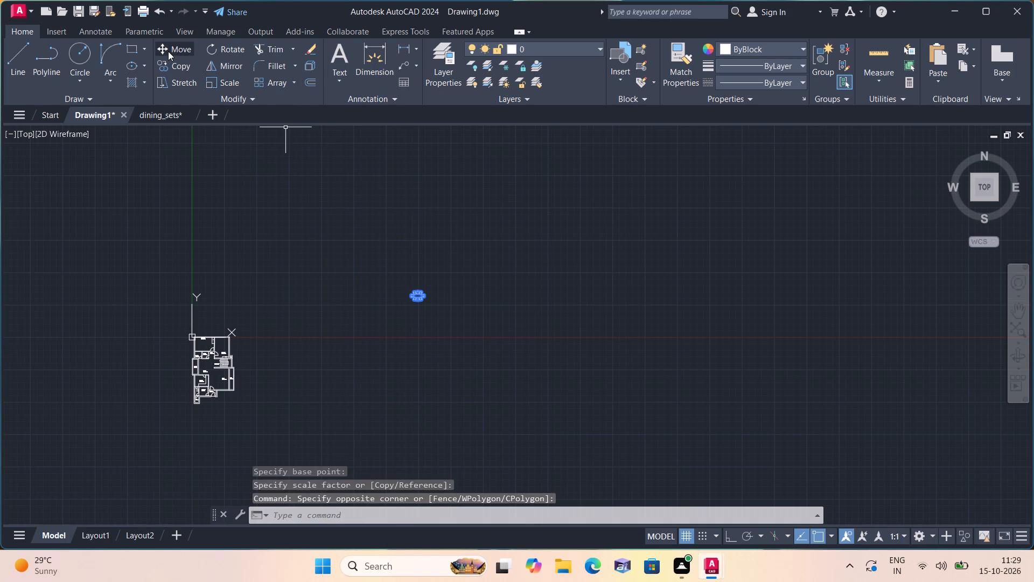
click(168, 51)
click(422, 300)
scroll(285, 371, up, 2)
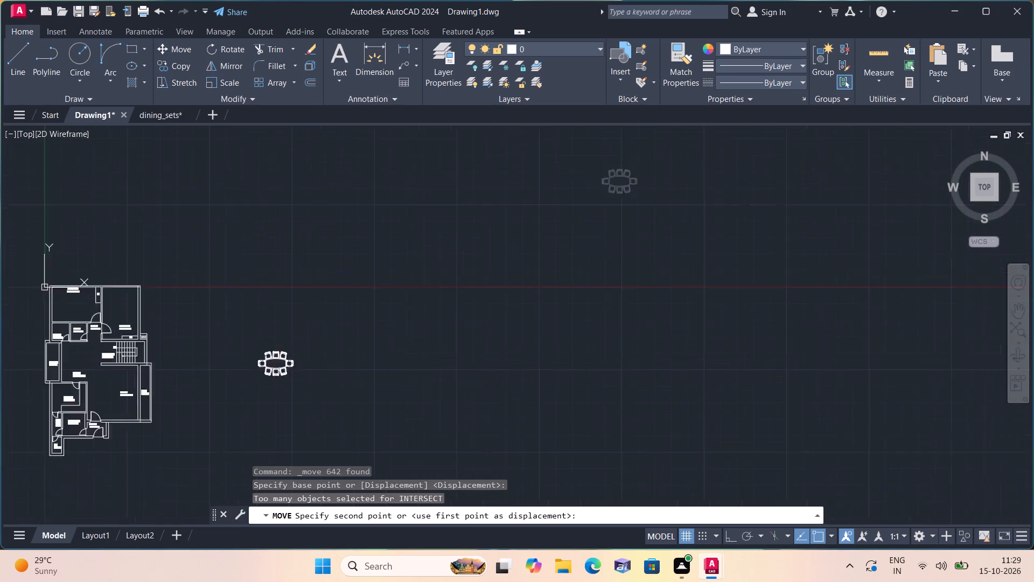
scroll(285, 371, up, 1)
click(244, 357)
middle_drag(313, 344, 458, 385)
scroll(313, 343, down, 1)
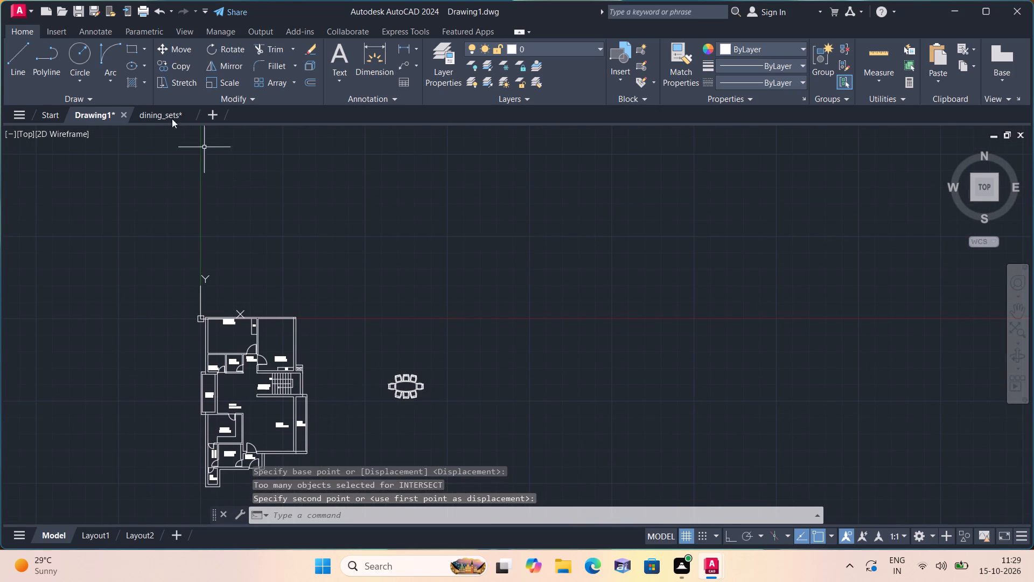
Open the recent drawing beds_plan.dwg.
click(18, 9)
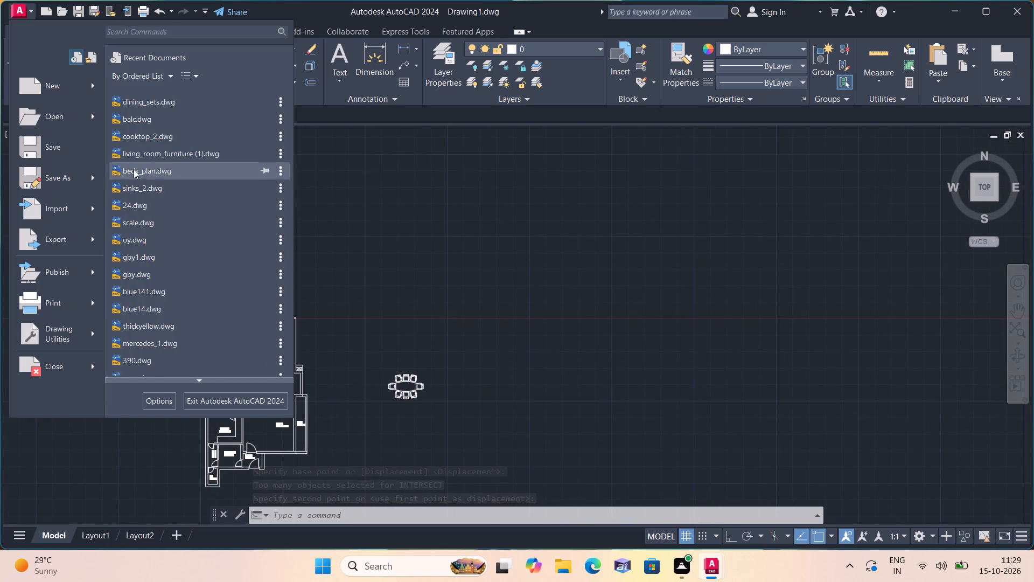
scroll(138, 115, up, 3)
scroll(138, 114, down, 1)
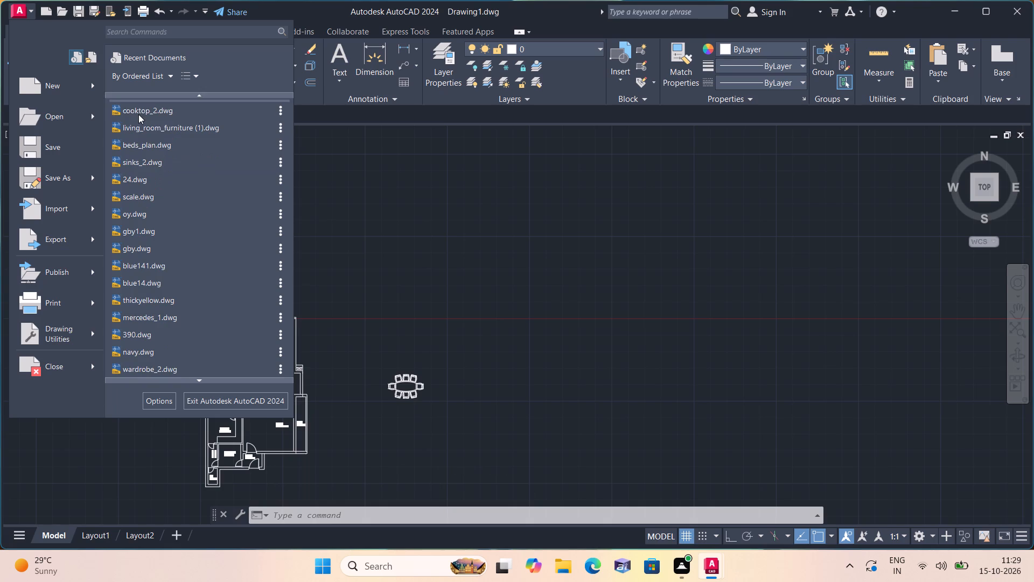
scroll(152, 133, up, 3)
click(157, 171)
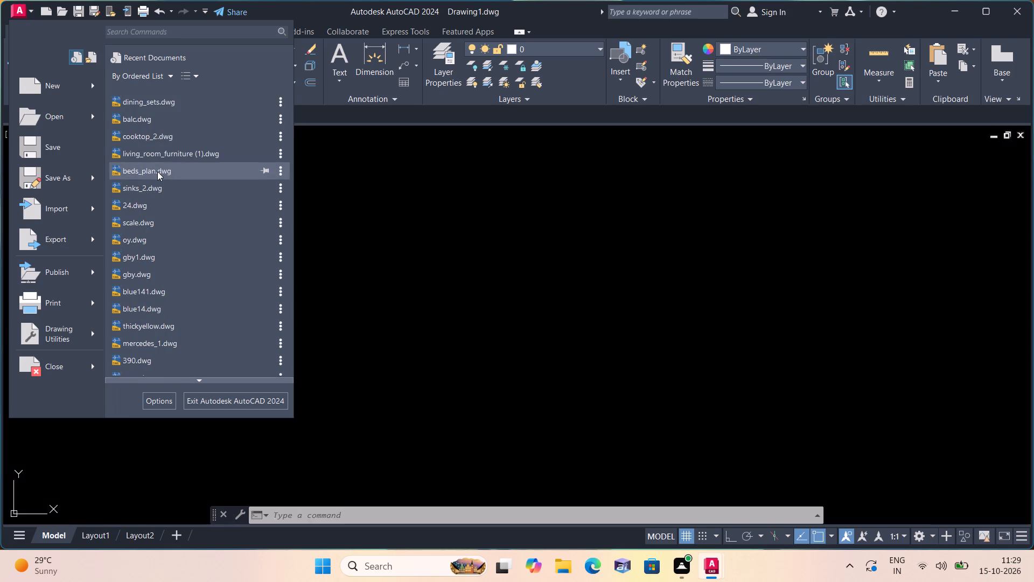
Copy the double bed with nightstands and patterned rug plus the adjacent single bed, and paste them into Drawing1 near the floor plan.
drag(336, 384, 333, 378)
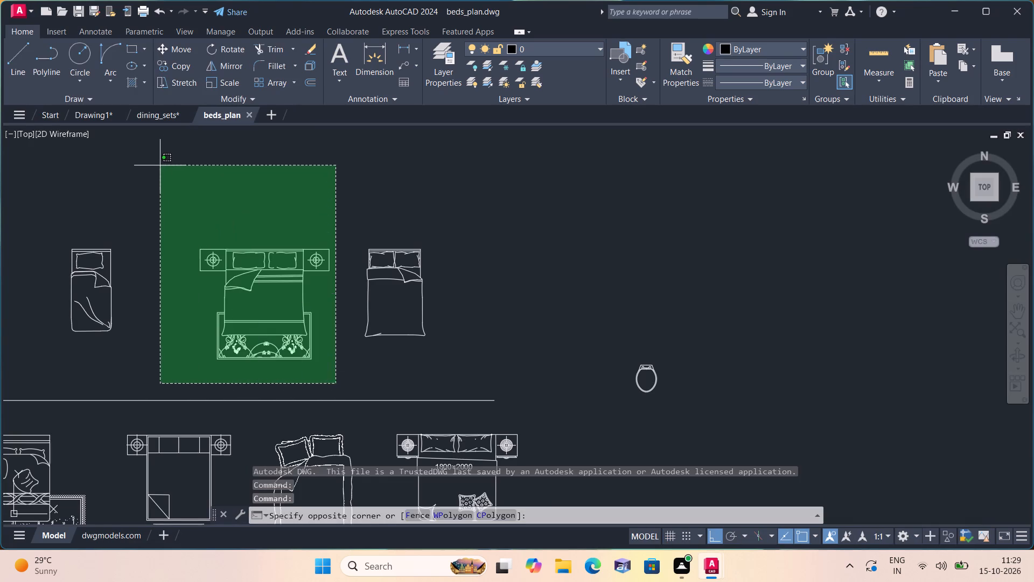
click(160, 167)
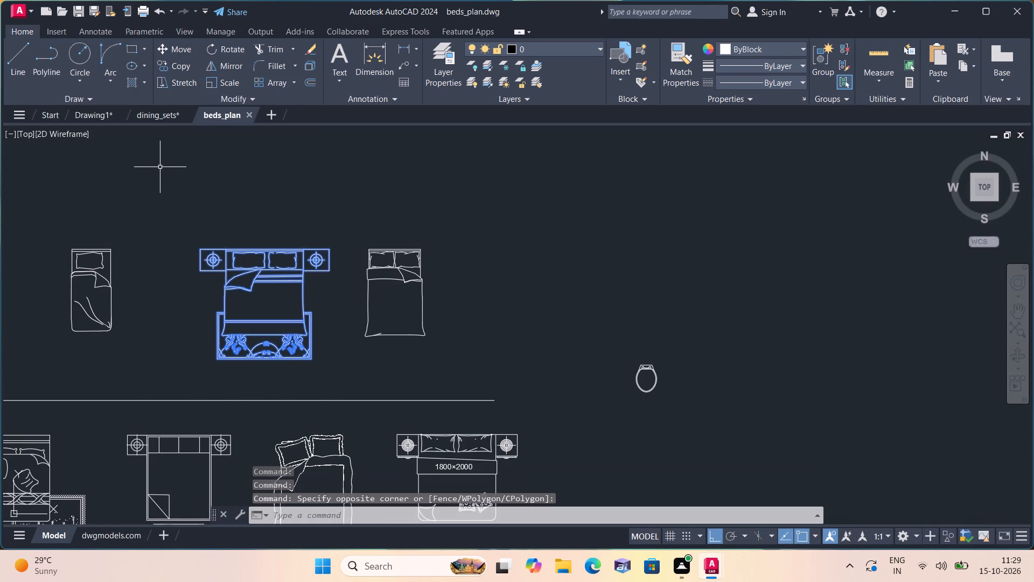
click(127, 341)
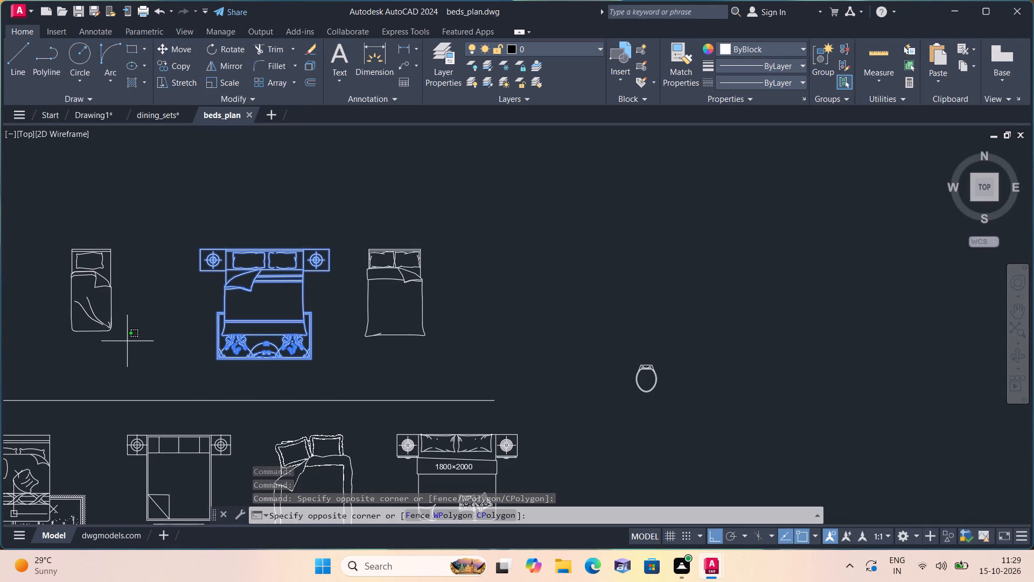
click(48, 222)
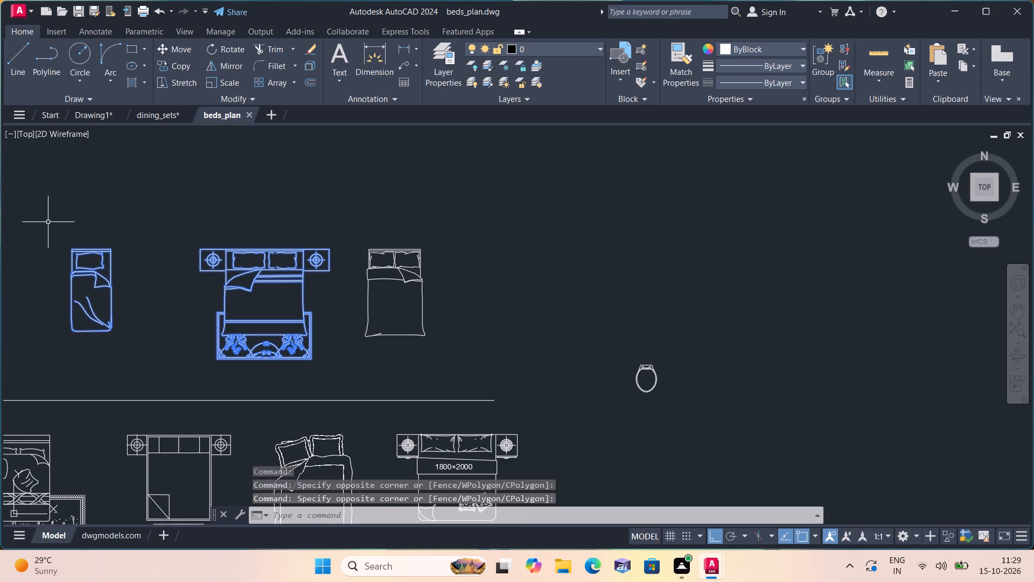
key(ctrl+c)
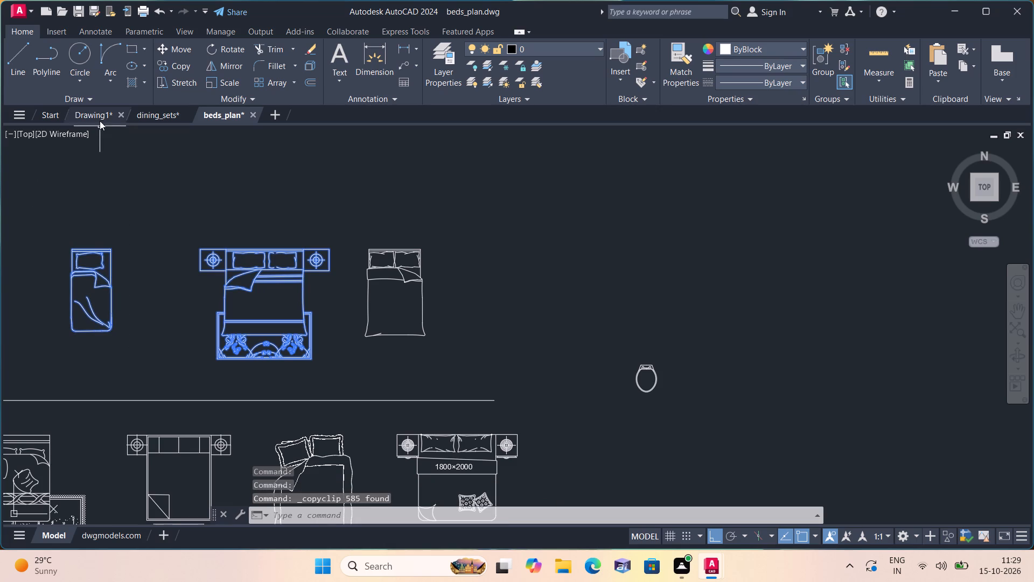
click(99, 118)
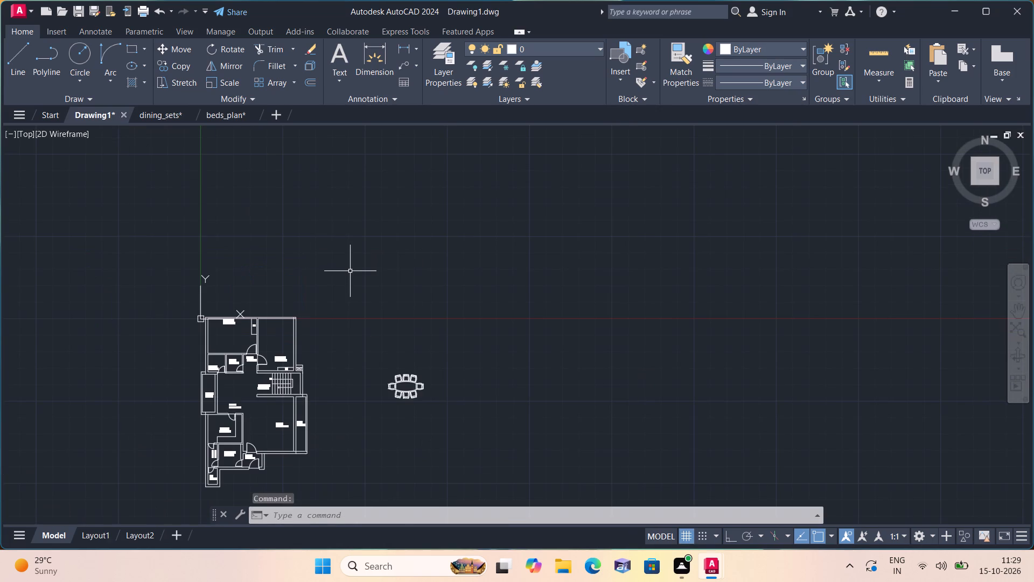
key(ctrl+v)
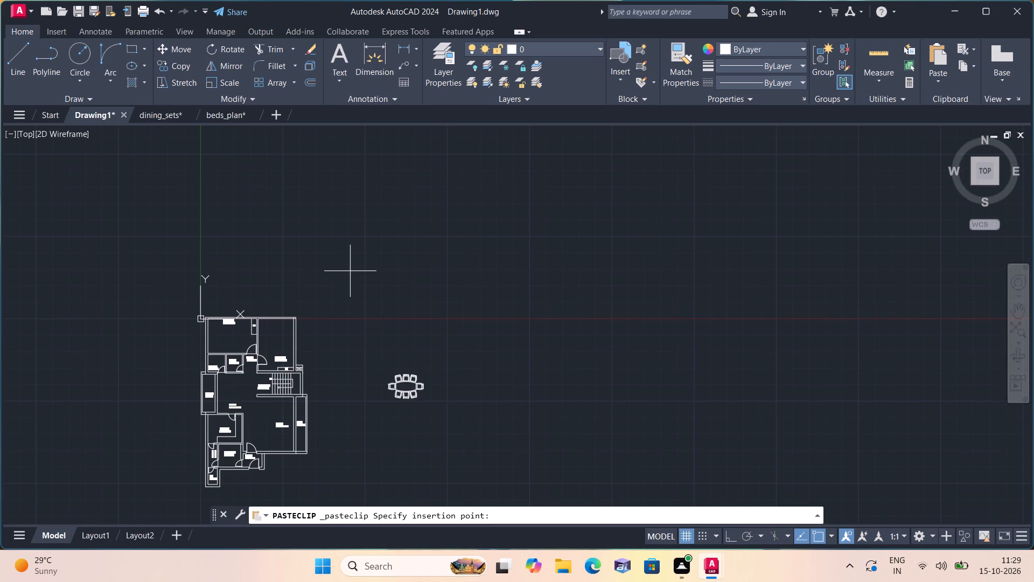
scroll(435, 315, down, 2)
click(442, 328)
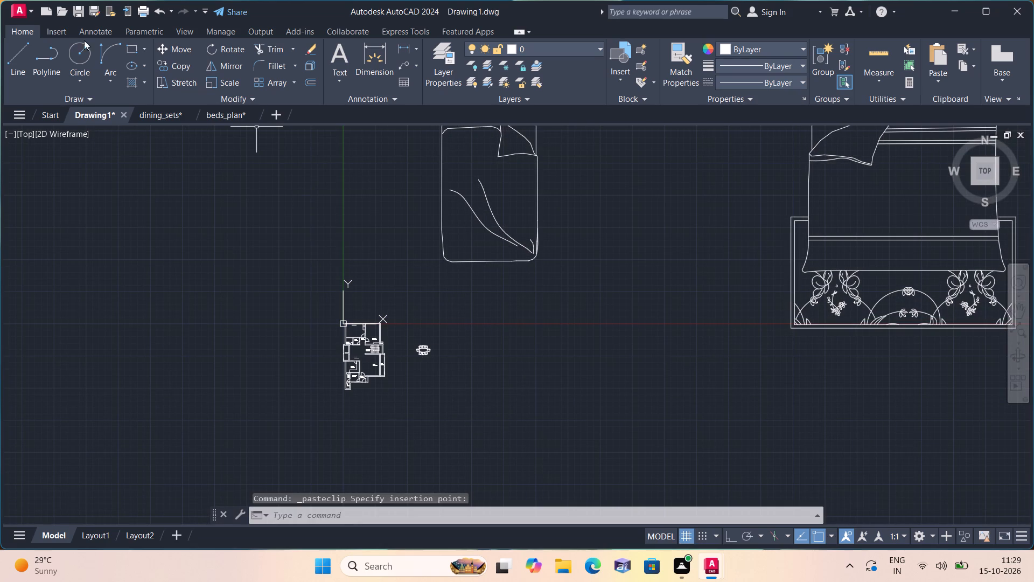
Open the recent drawing living_room_furniture (1).dwg.
click(25, 7)
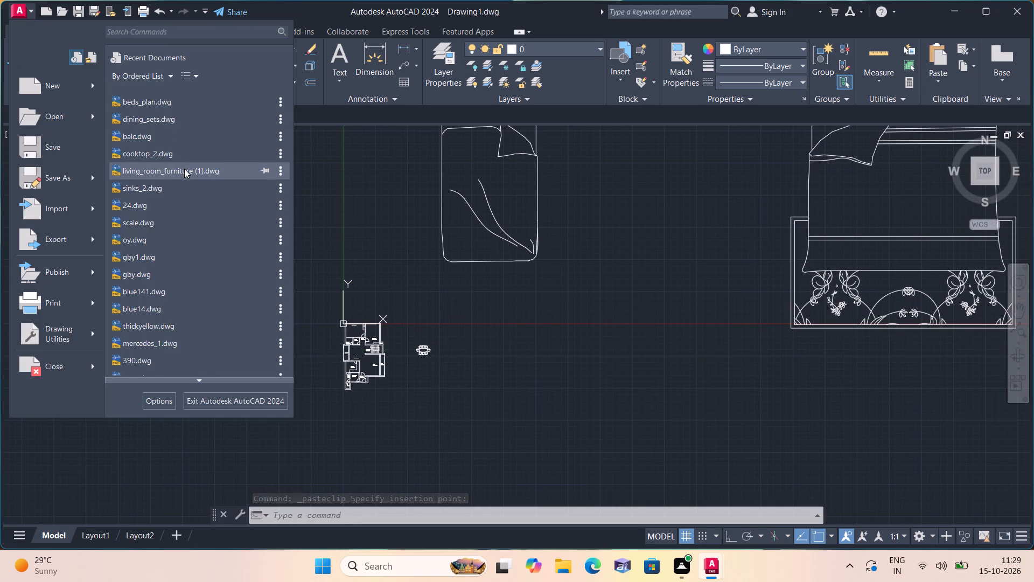
click(184, 169)
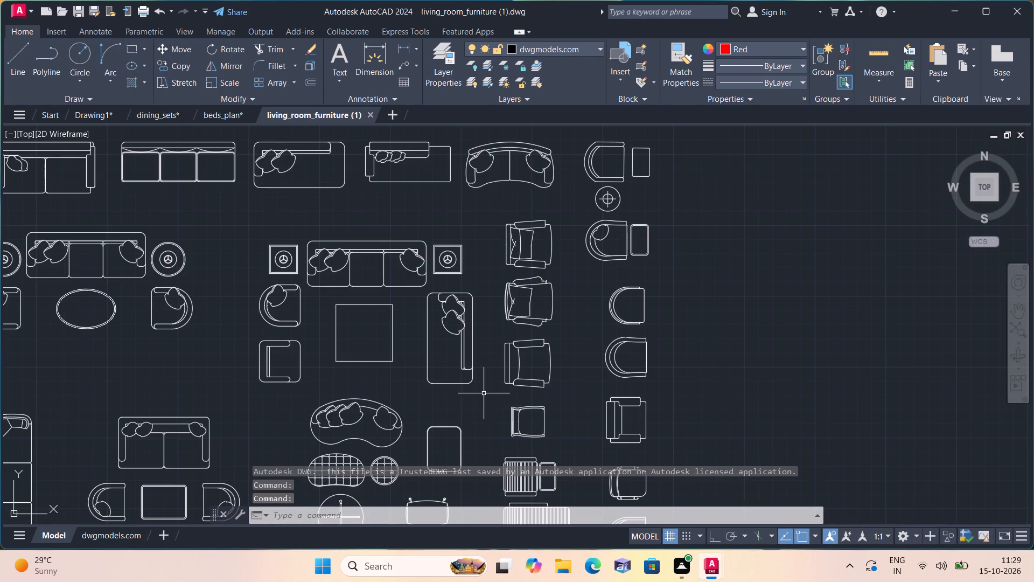
Copy the two sofa sets, one with an oval table and one with a square table, and paste them into Drawing1 above the beds.
drag(483, 393, 478, 387)
click(256, 213)
click(205, 332)
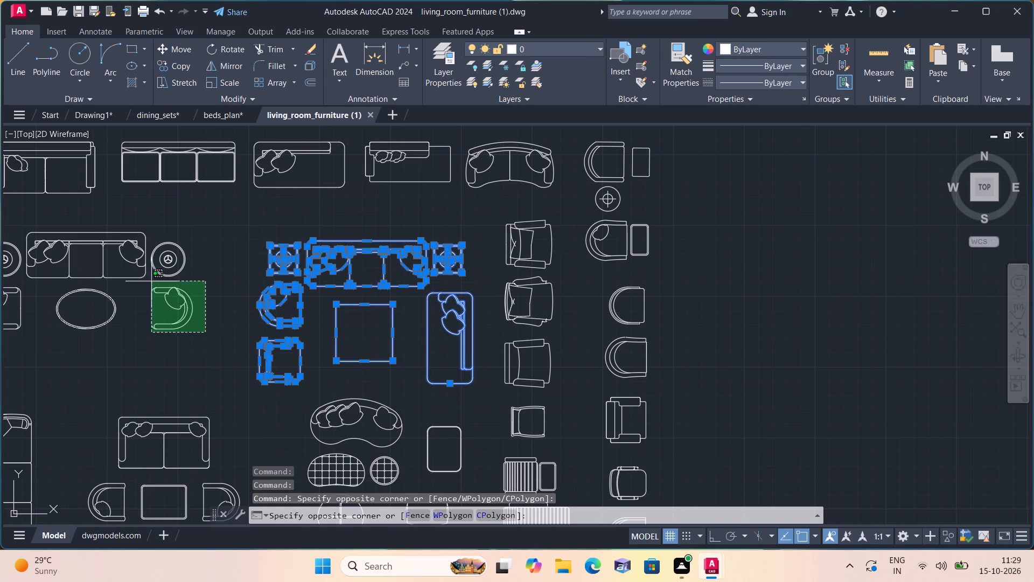
middle_drag(76, 220, 140, 248)
click(25, 247)
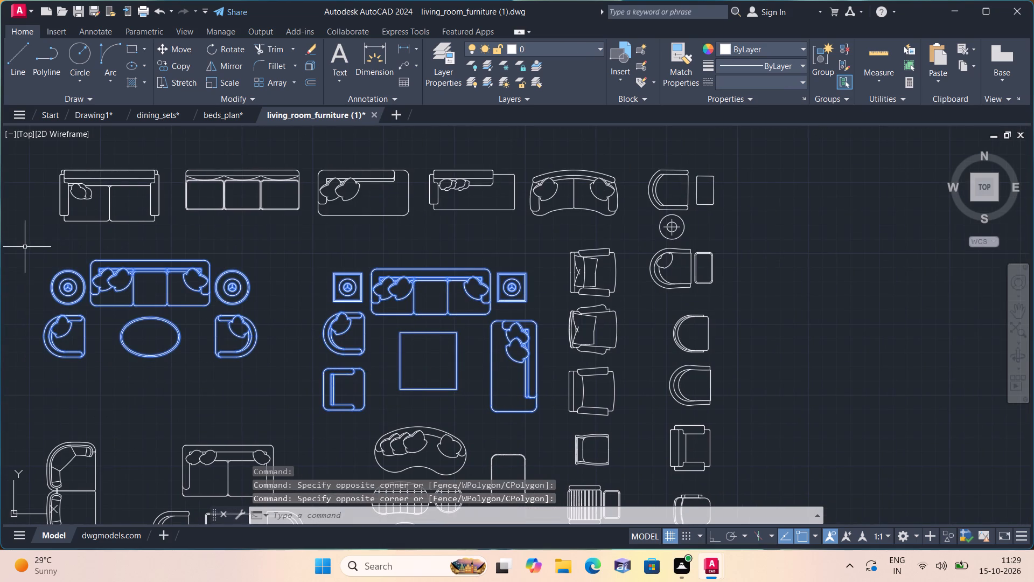
scroll(169, 338, down, 1)
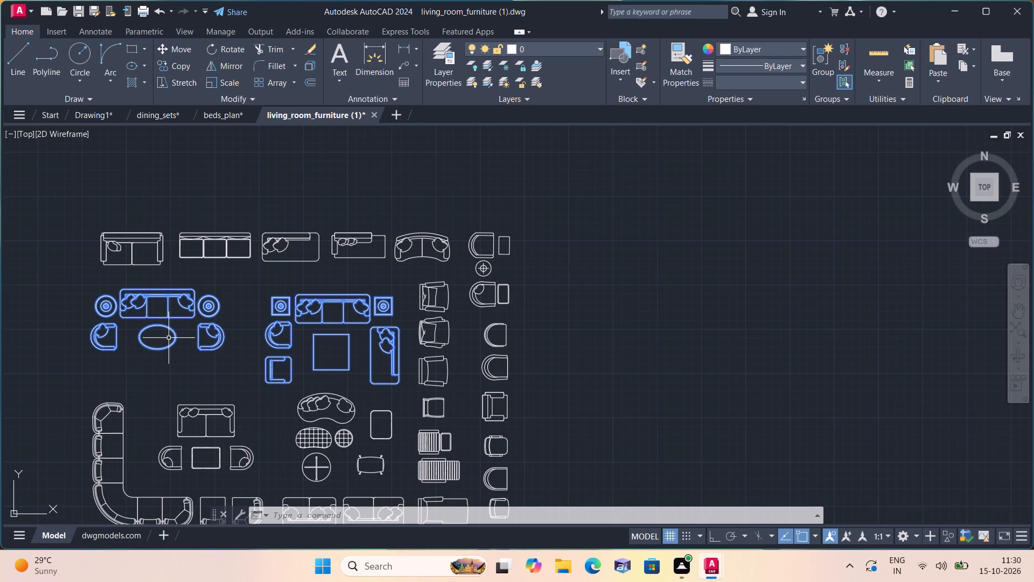
scroll(169, 338, up, 1)
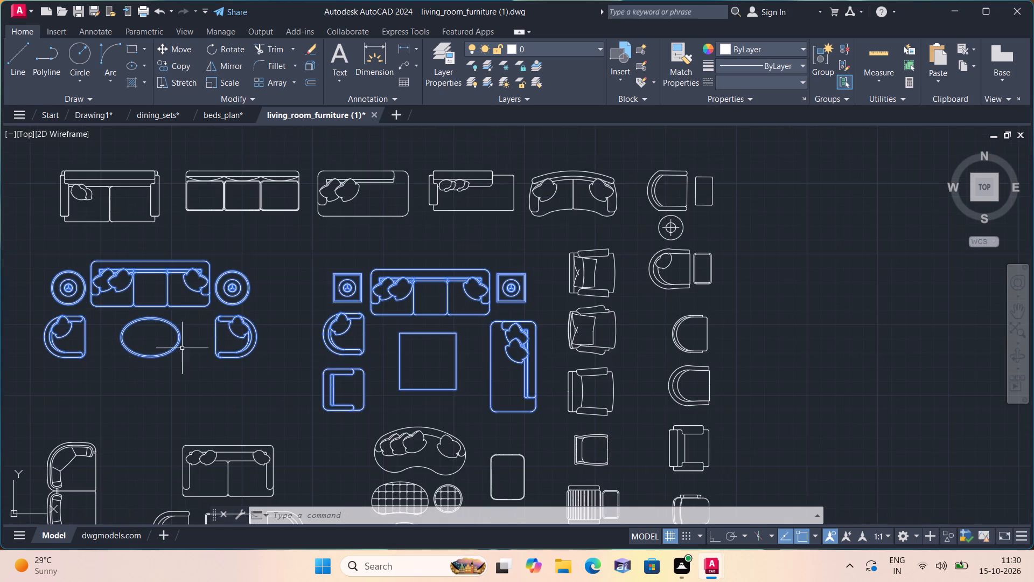
scroll(191, 354, down, 1)
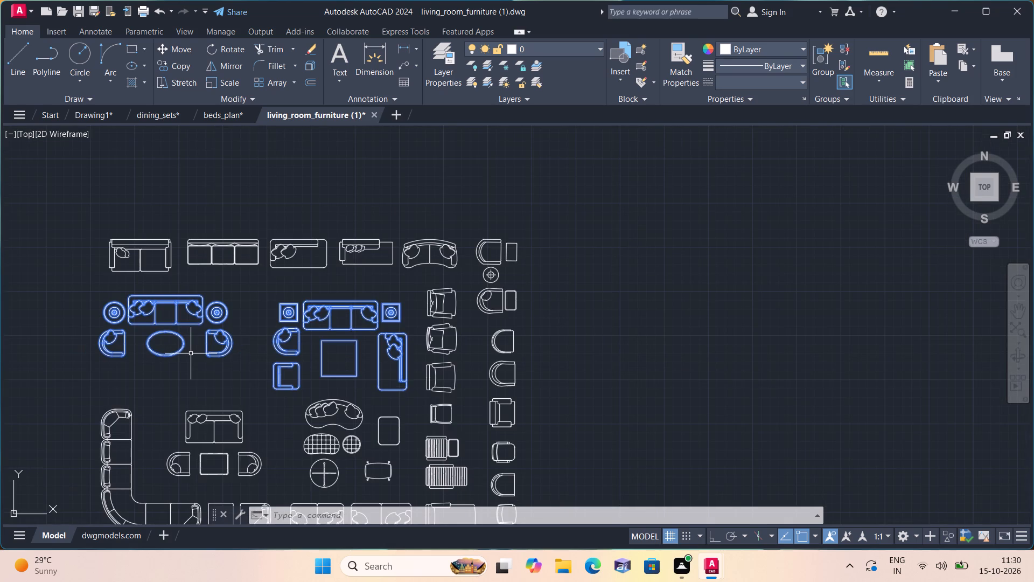
key(ctrl+c)
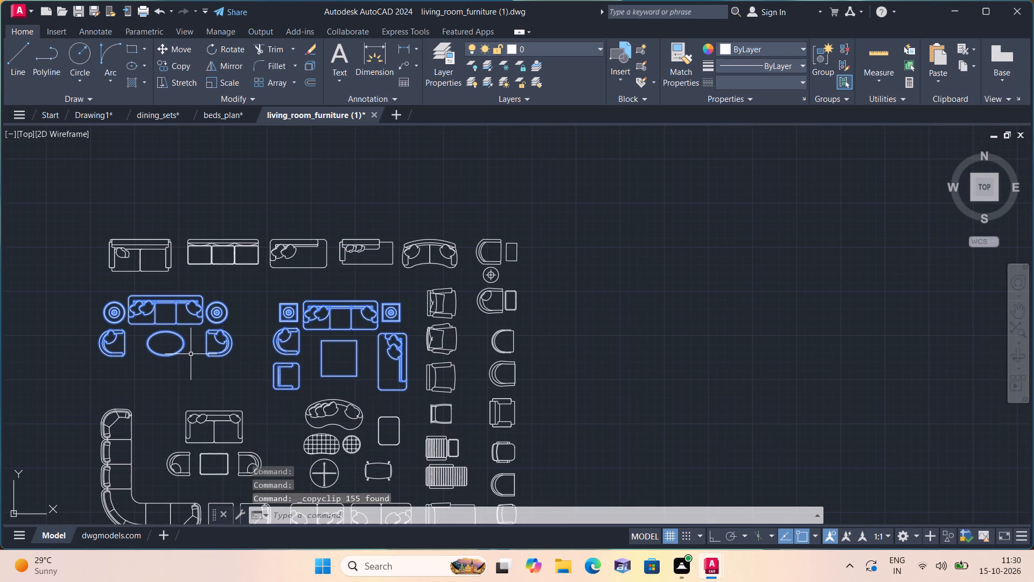
click(86, 110)
scroll(401, 258, down, 1)
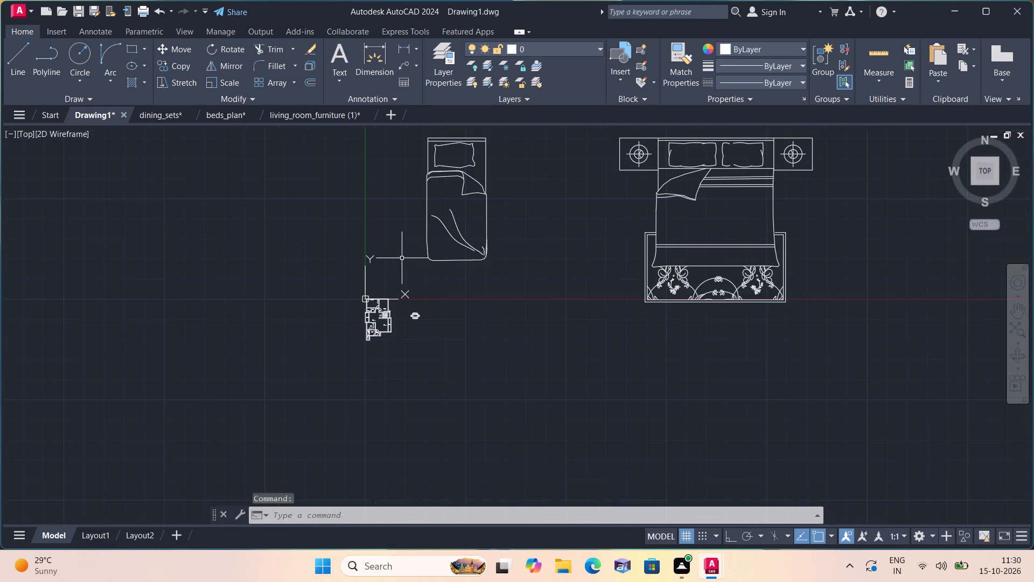
key(ctrl+v)
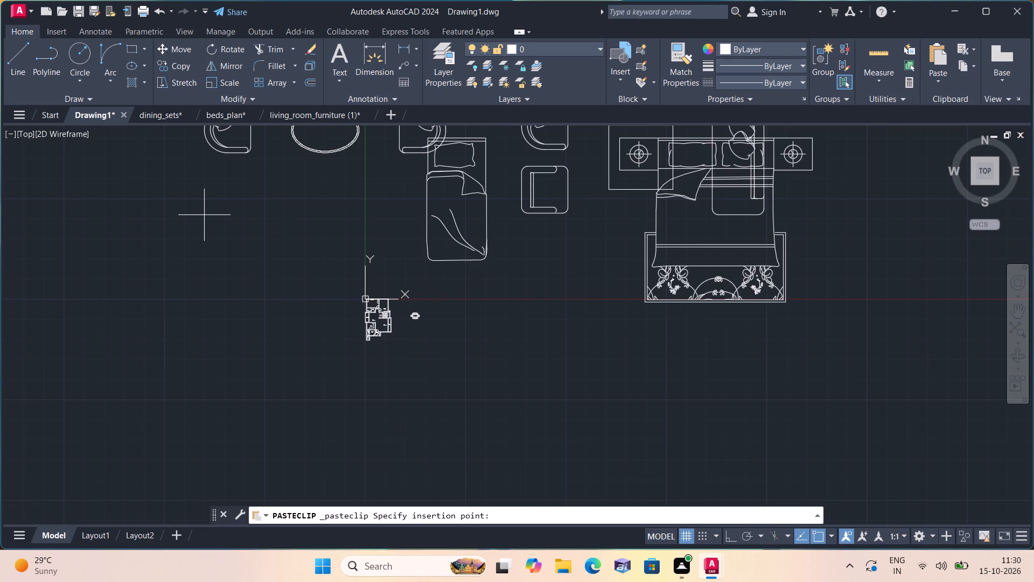
scroll(204, 215, down, 1)
middle_drag(204, 215, 237, 411)
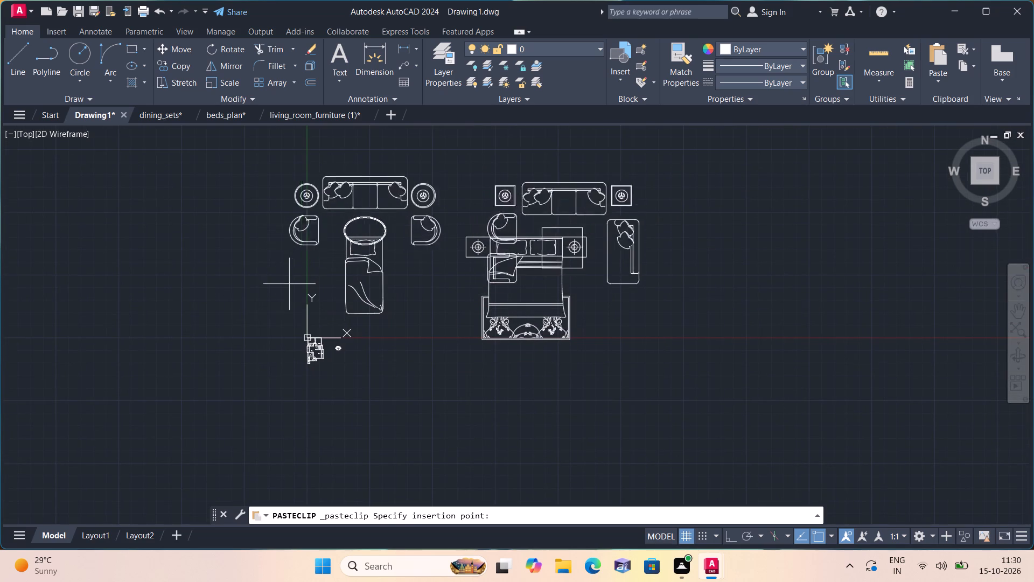
click(300, 223)
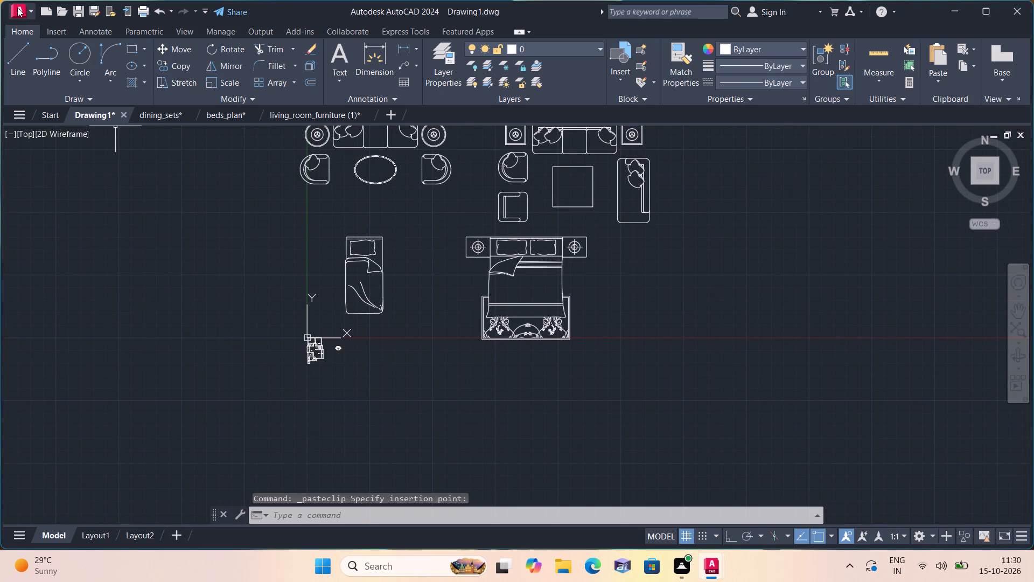
Open the recent drawing cooktop_2.dwg.
click(17, 8)
click(130, 168)
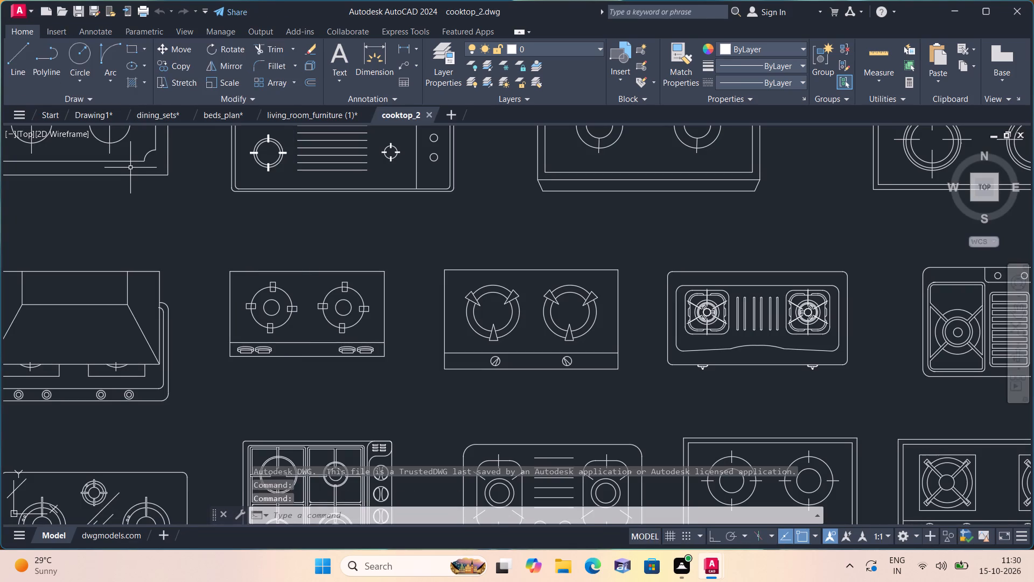
Copy the plain four-burner cooktop and paste it into Drawing1, west of the single bed and north of the floor plan.
scroll(211, 180, down, 2)
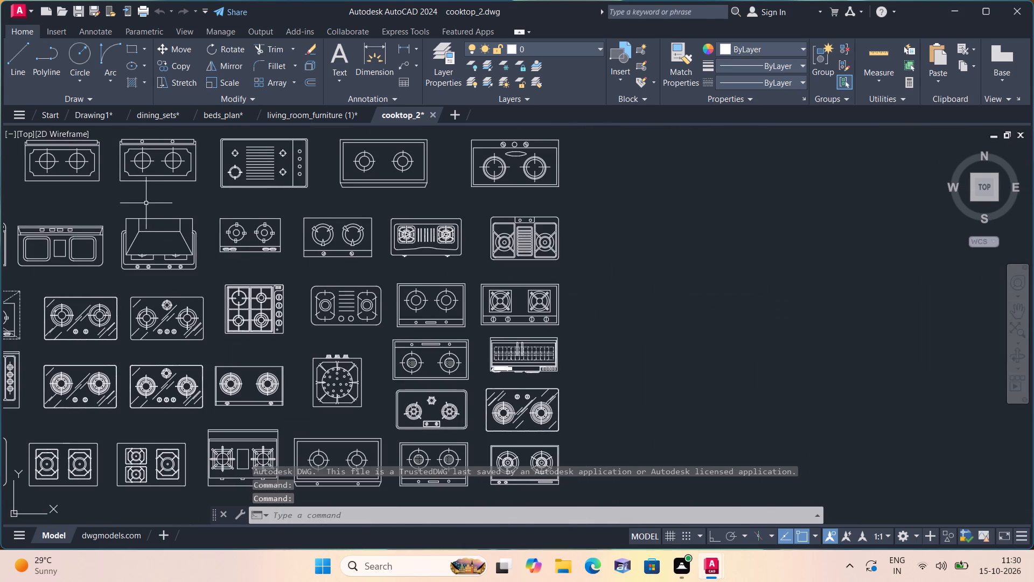
middle_drag(139, 212, 192, 234)
middle_drag(137, 204, 256, 294)
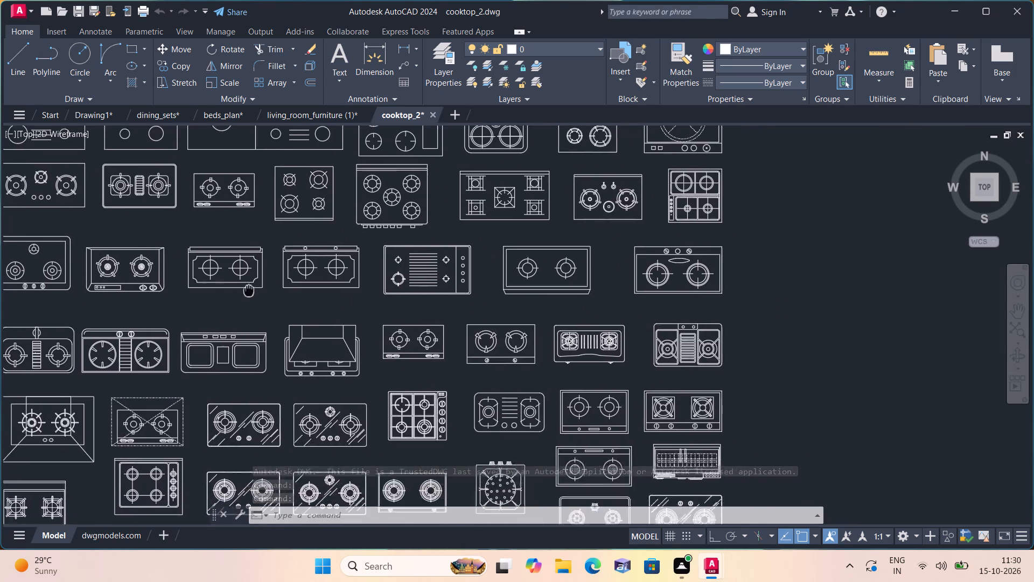
middle_drag(256, 294, 336, 351)
scroll(386, 284, up, 1)
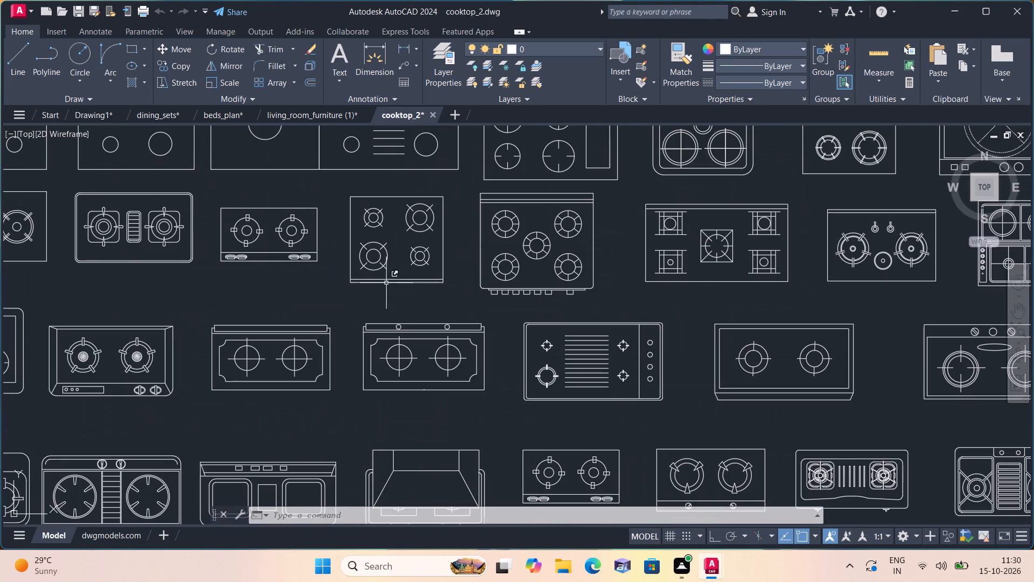
click(448, 290)
click(344, 190)
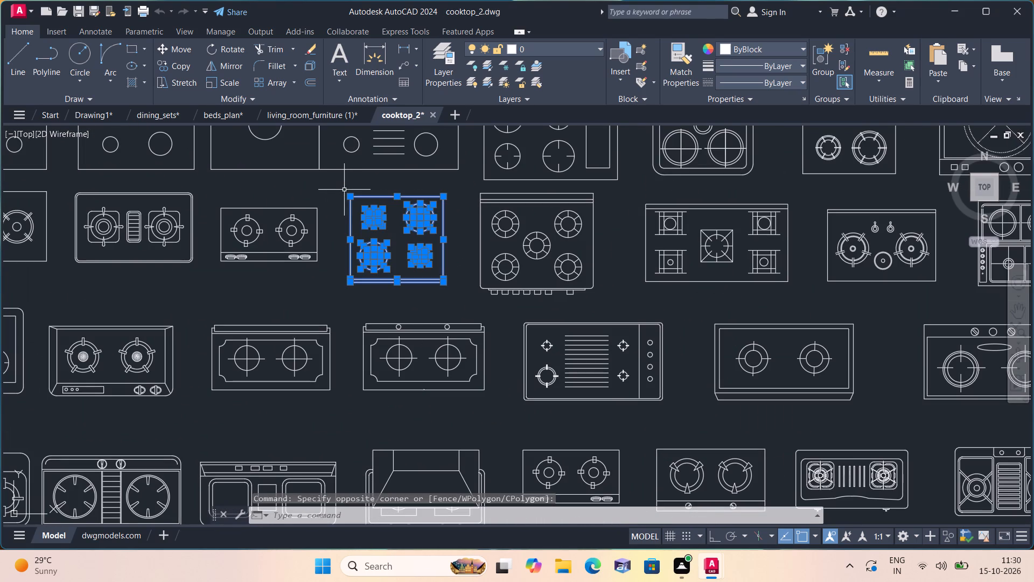
key(ctrl+c)
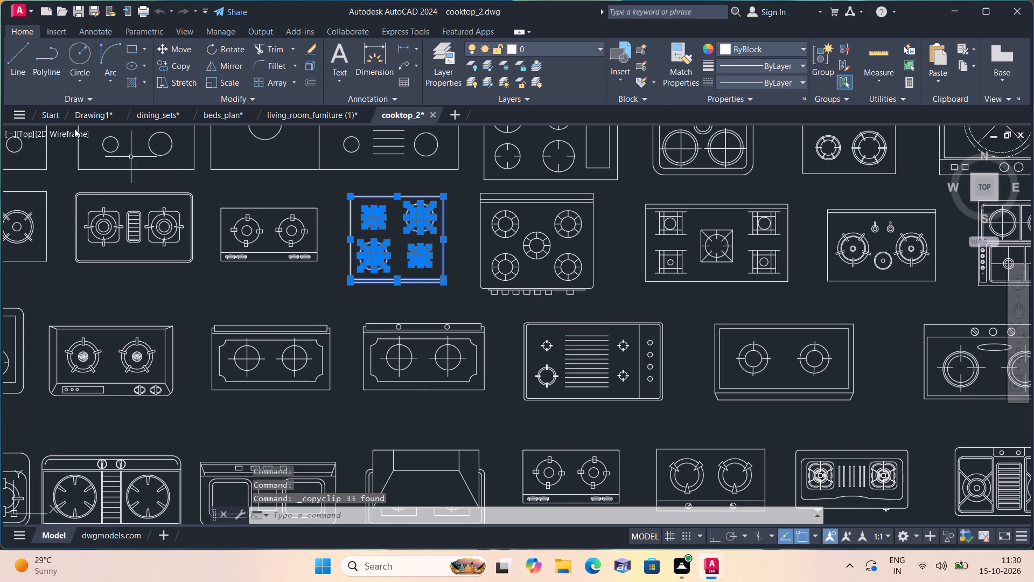
click(86, 113)
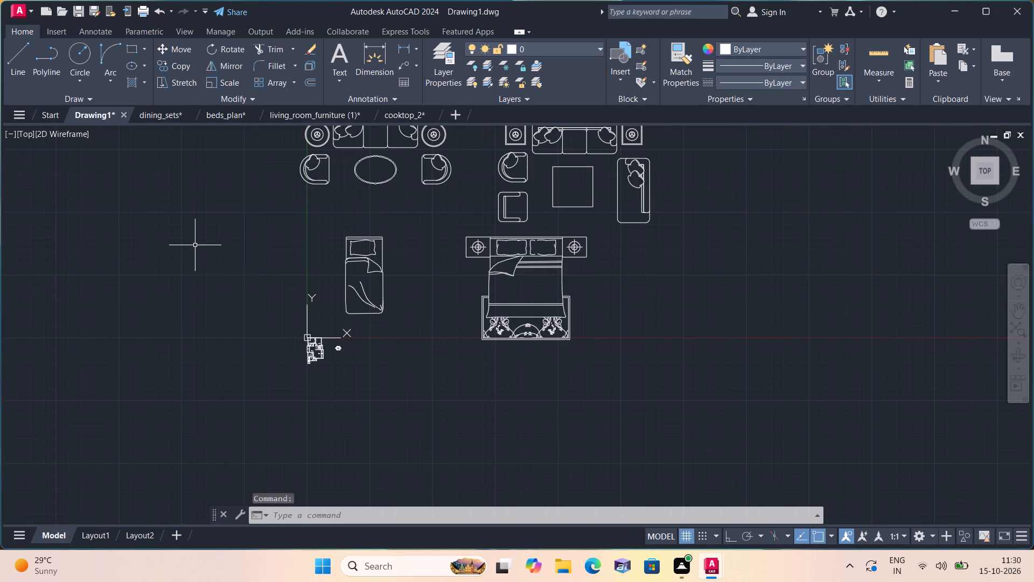
key(ctrl+v)
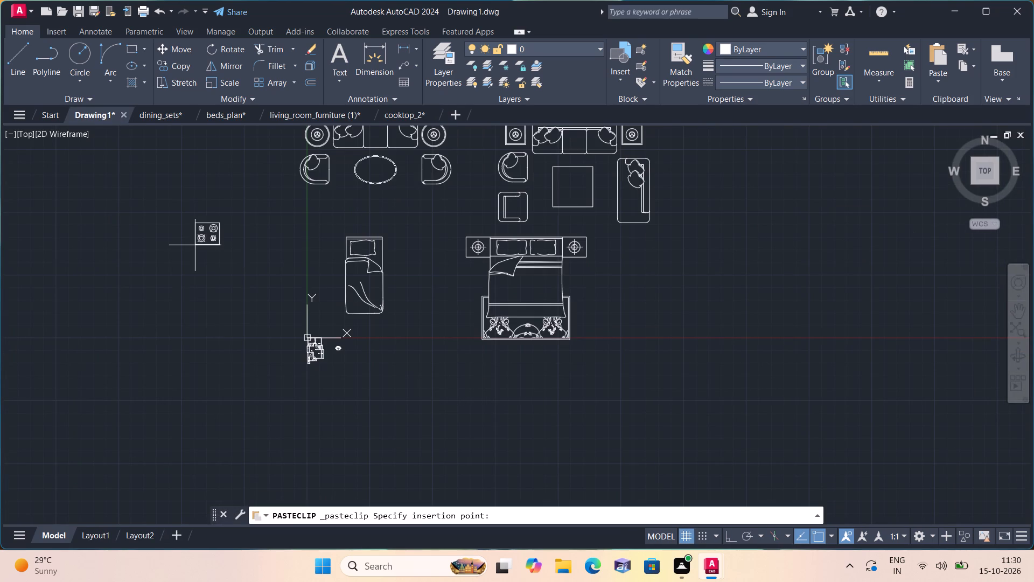
click(276, 262)
Copy the toilet from the beds_plan drawing and paste it into Drawing1, southeast of the floor plan.
scroll(302, 279, up, 1)
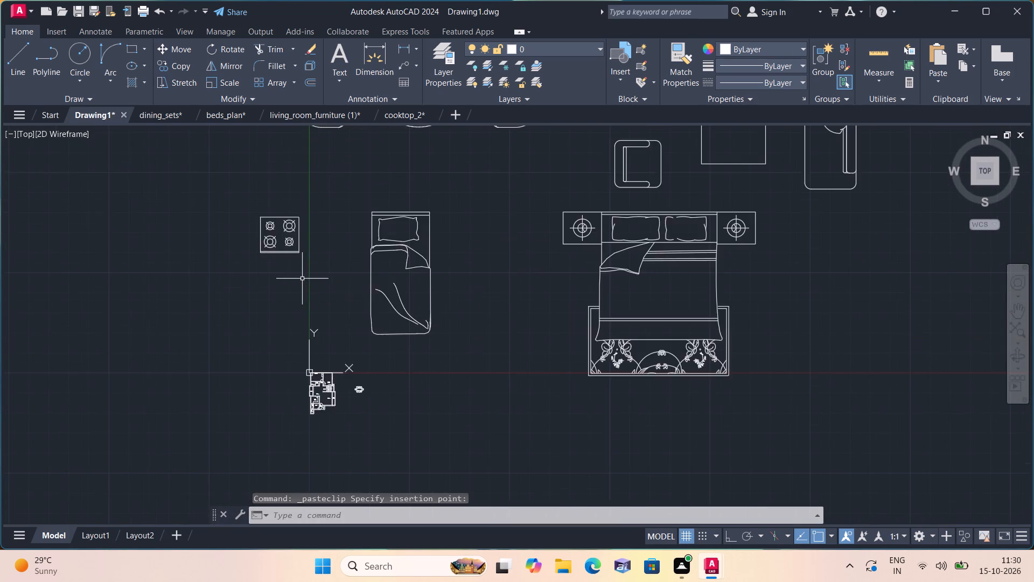
scroll(302, 279, up, 1)
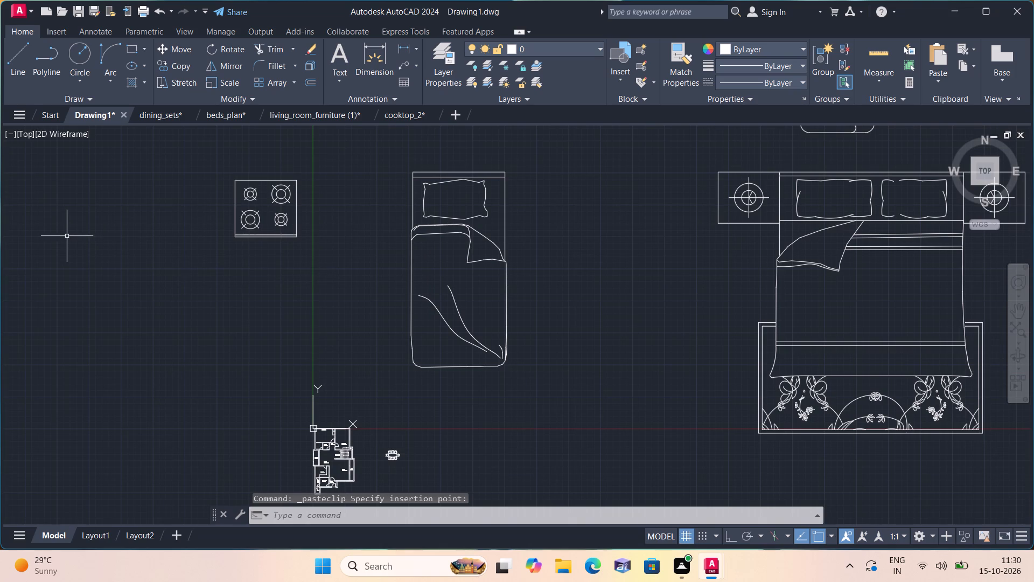
scroll(94, 189, down, 2)
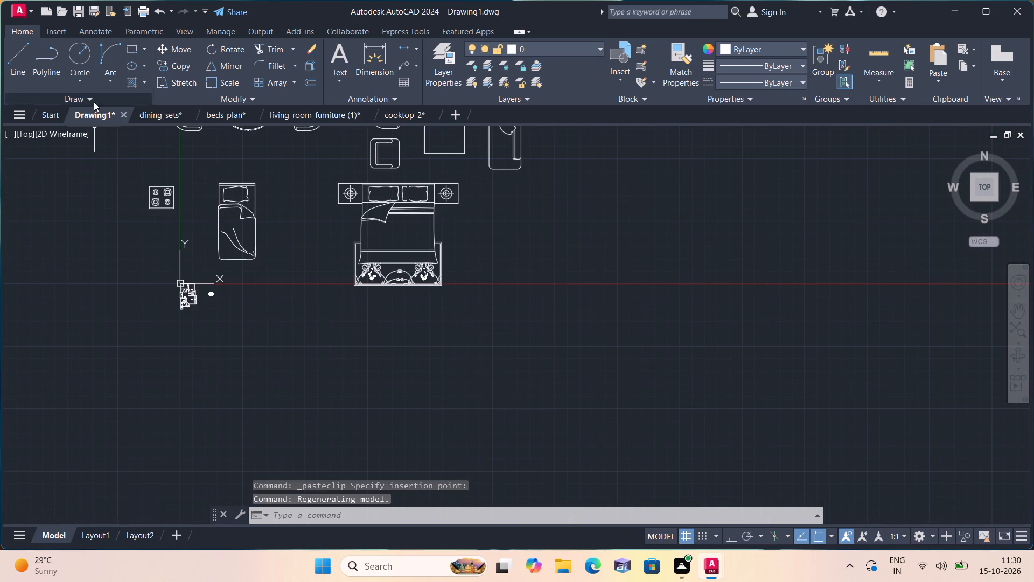
click(219, 115)
drag(550, 299, 595, 335)
click(736, 434)
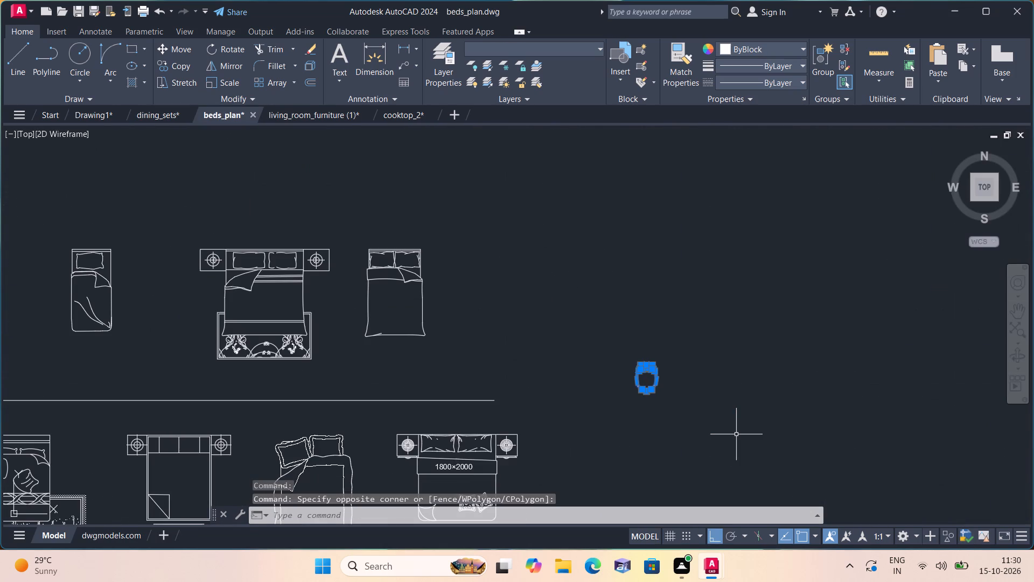
key(ctrl+c)
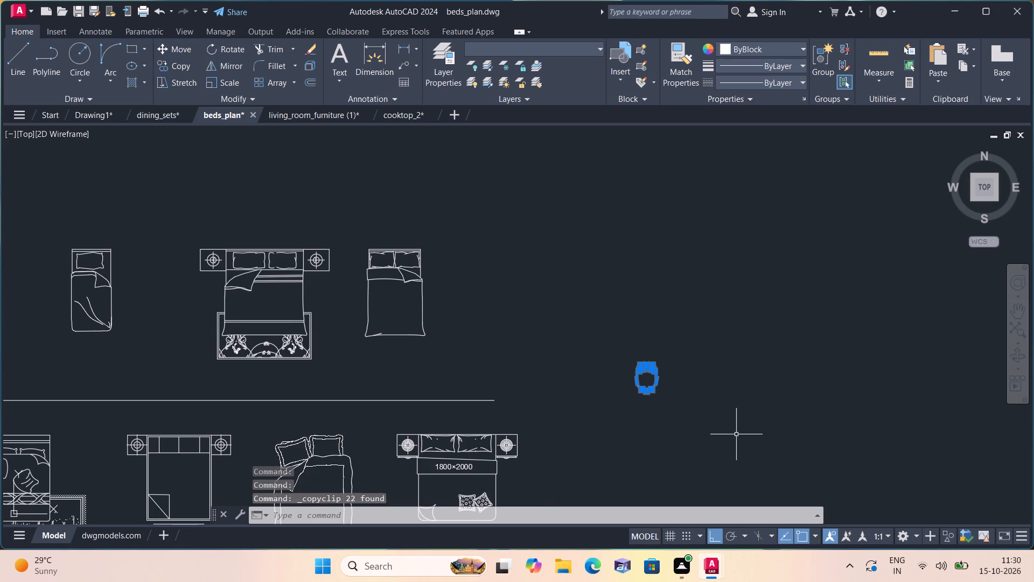
click(94, 112)
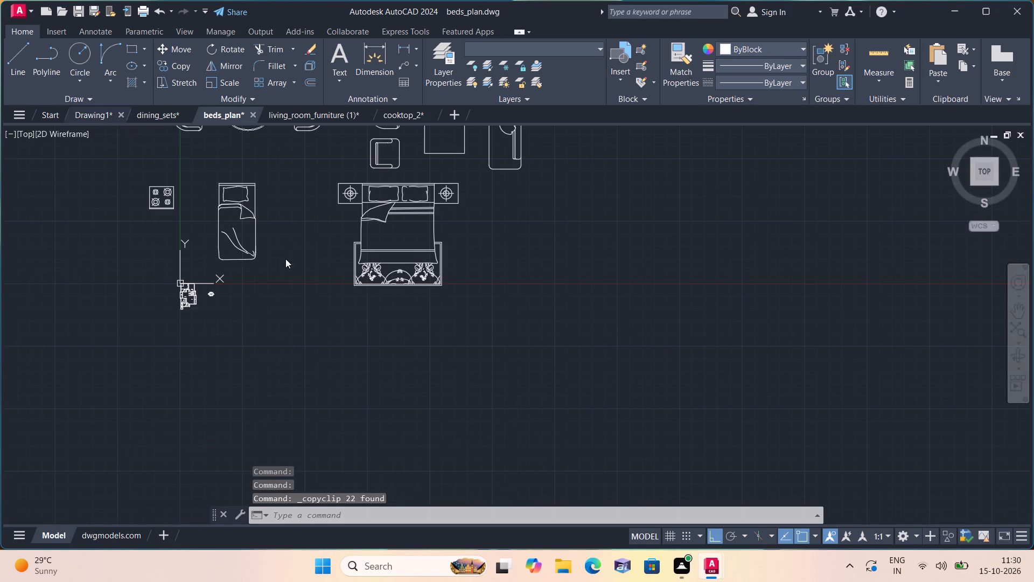
key(ctrl+v)
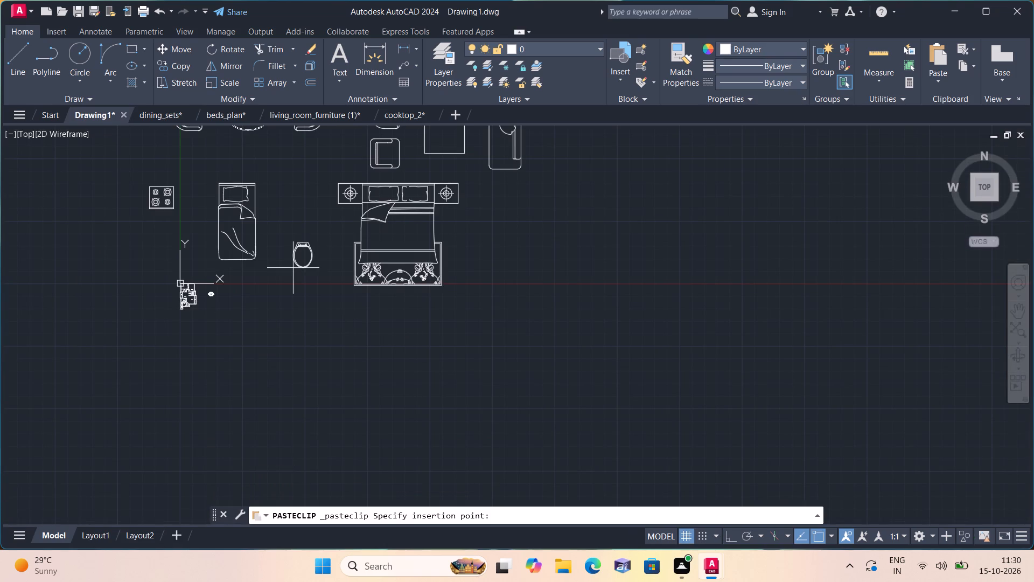
click(306, 343)
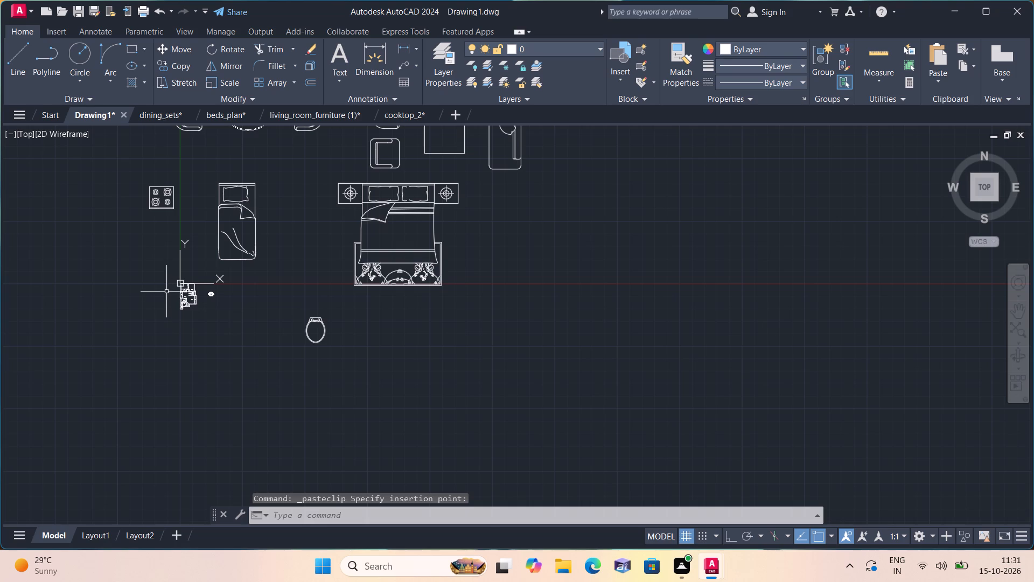
Open the recent drawing sinks_2.dwg.
scroll(151, 291, down, 1)
middle_drag(159, 296, 284, 352)
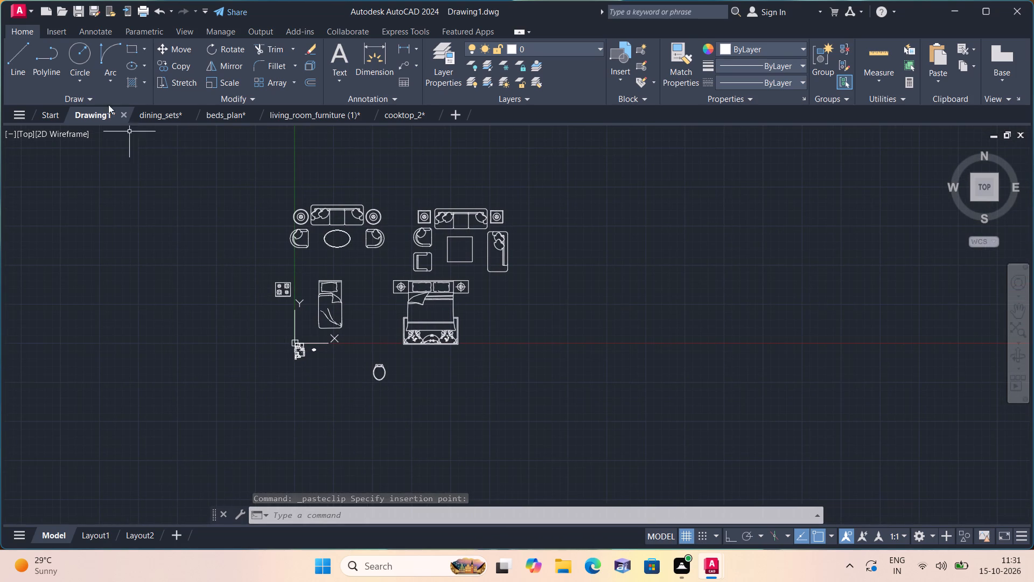
click(16, 0)
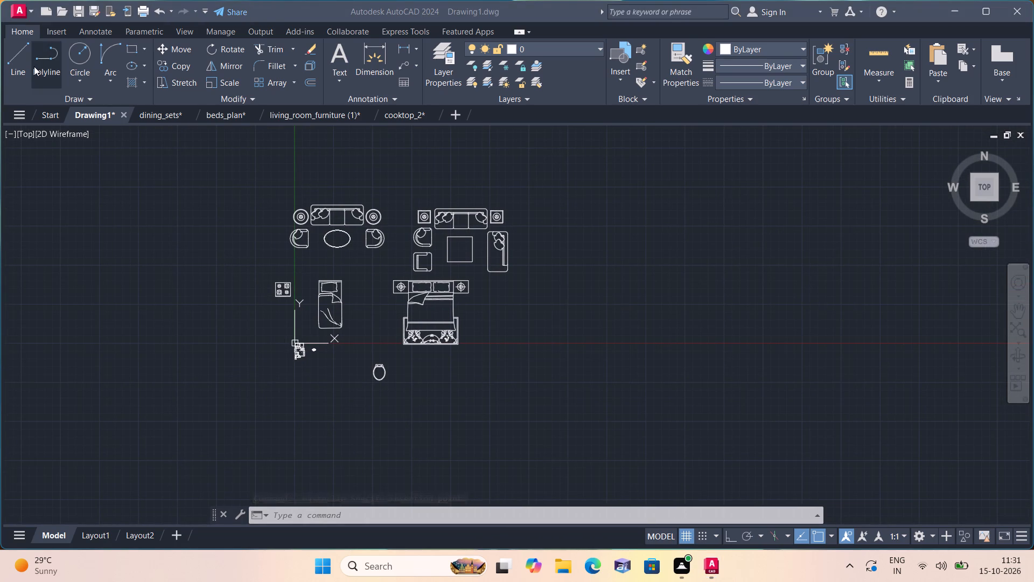
click(19, 6)
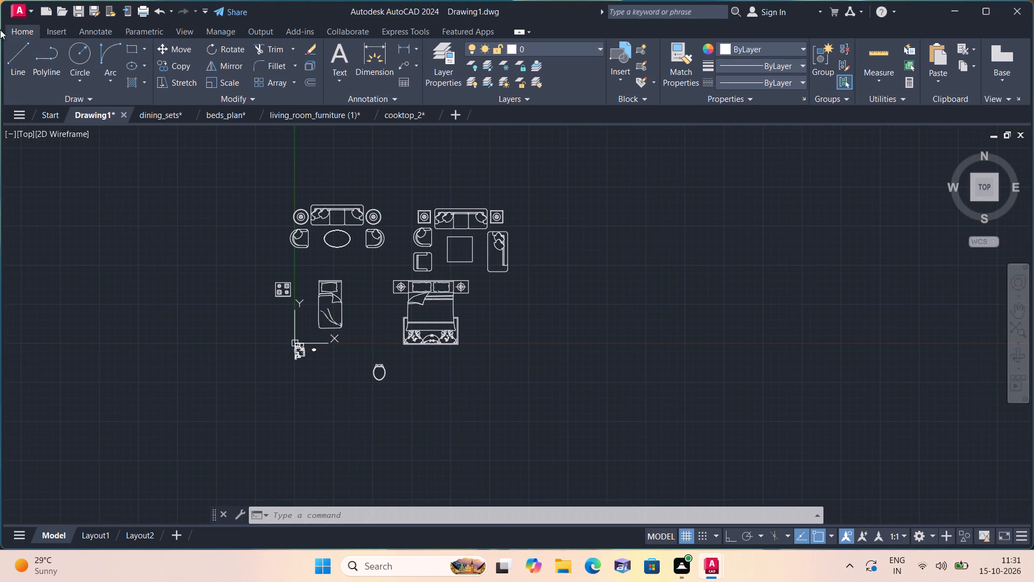
click(11, 10)
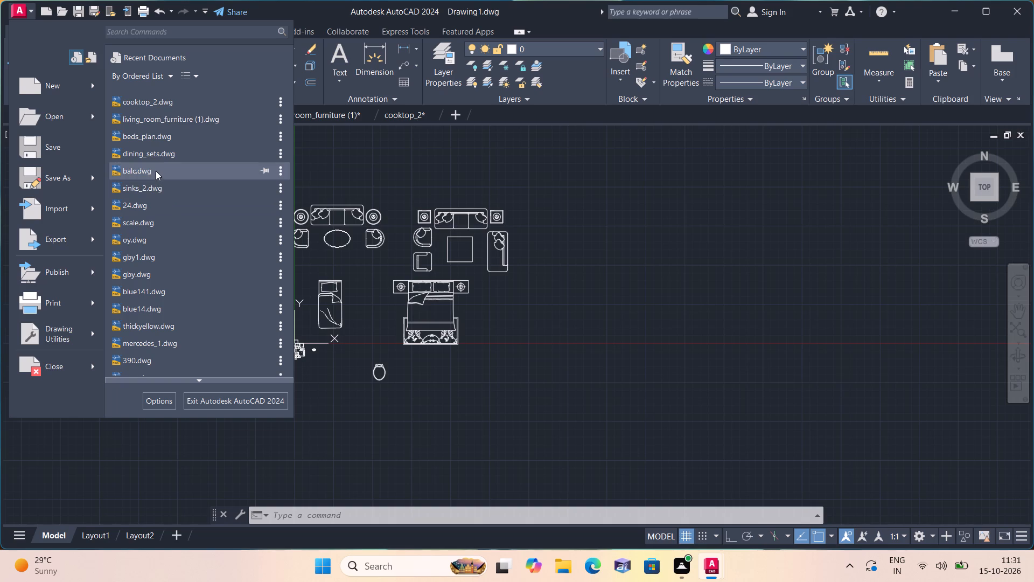
click(156, 187)
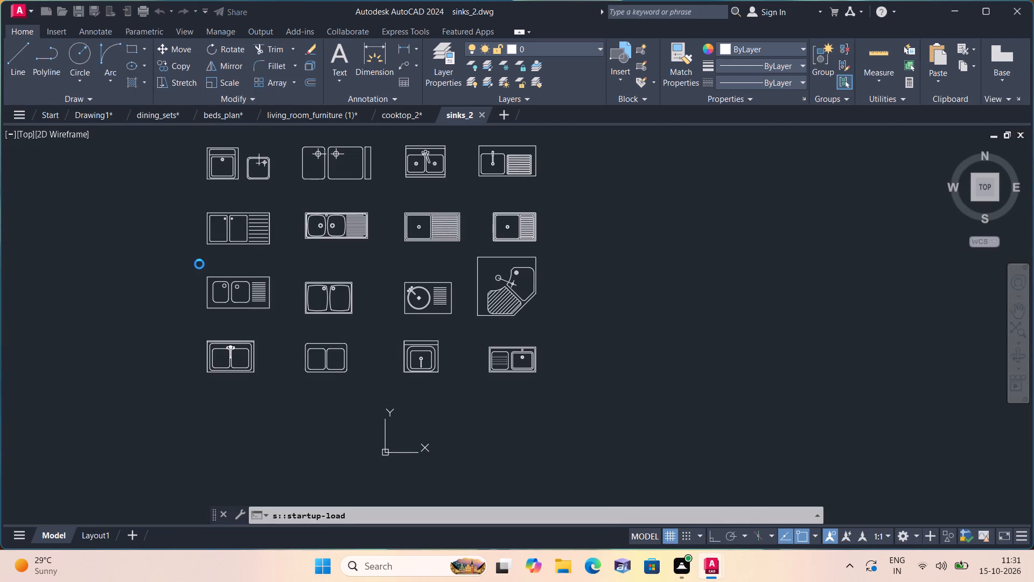
Copy the double-bowl sink with ribbed drainboard from sinks_2 and paste it into Drawing1, east of the double bed.
scroll(325, 248, up, 1)
click(405, 260)
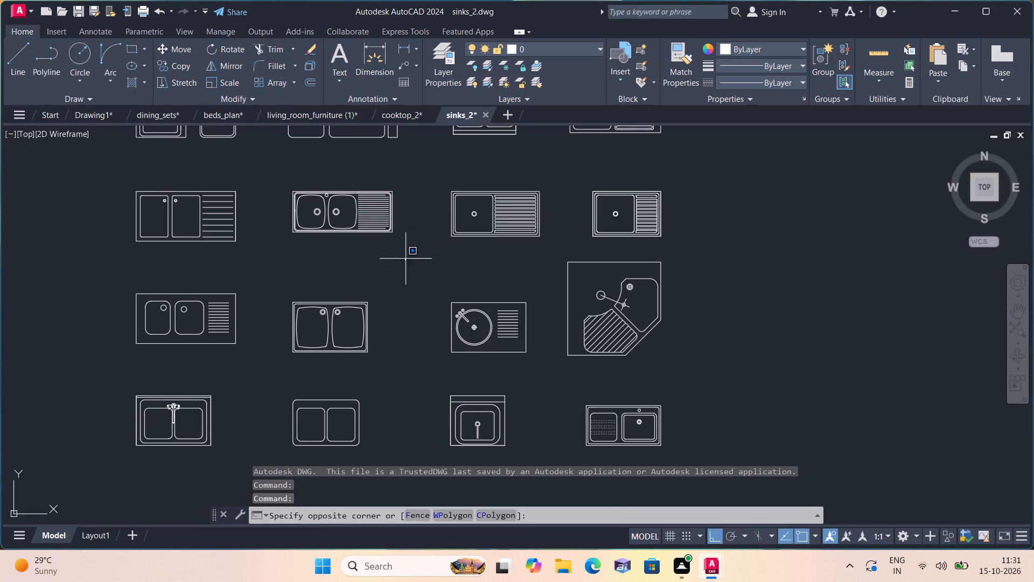
click(267, 173)
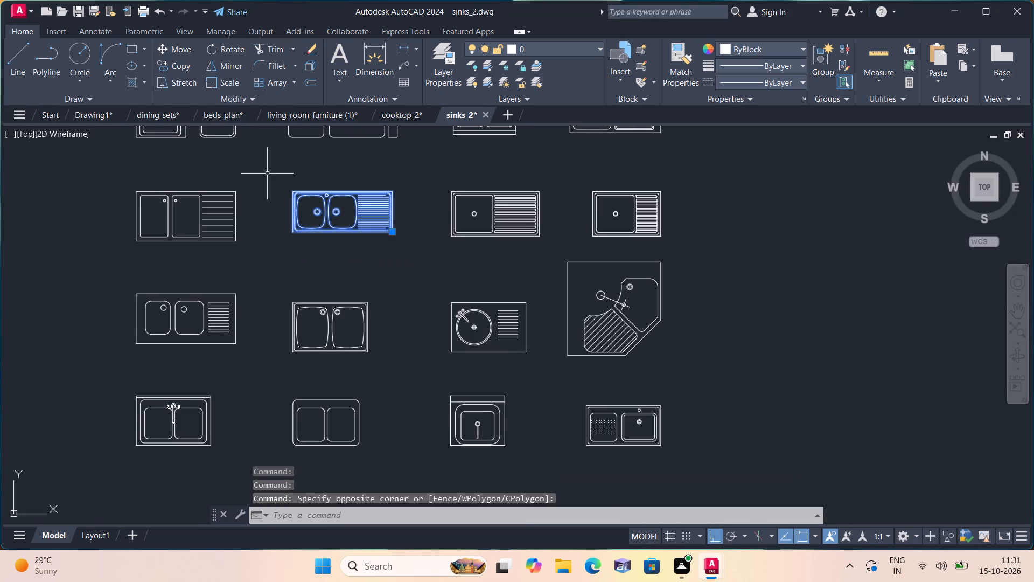
key(ctrl+c)
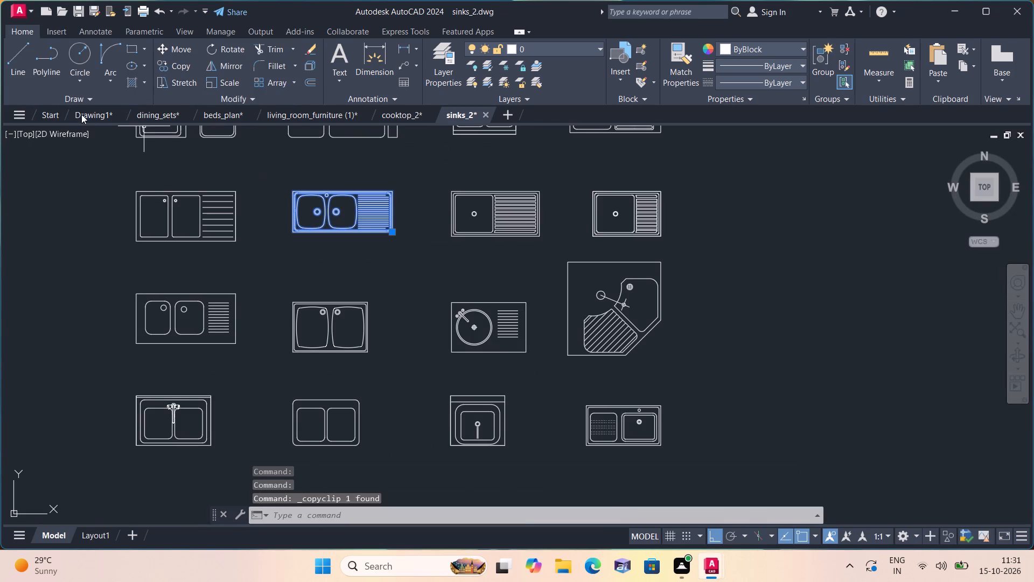
click(84, 112)
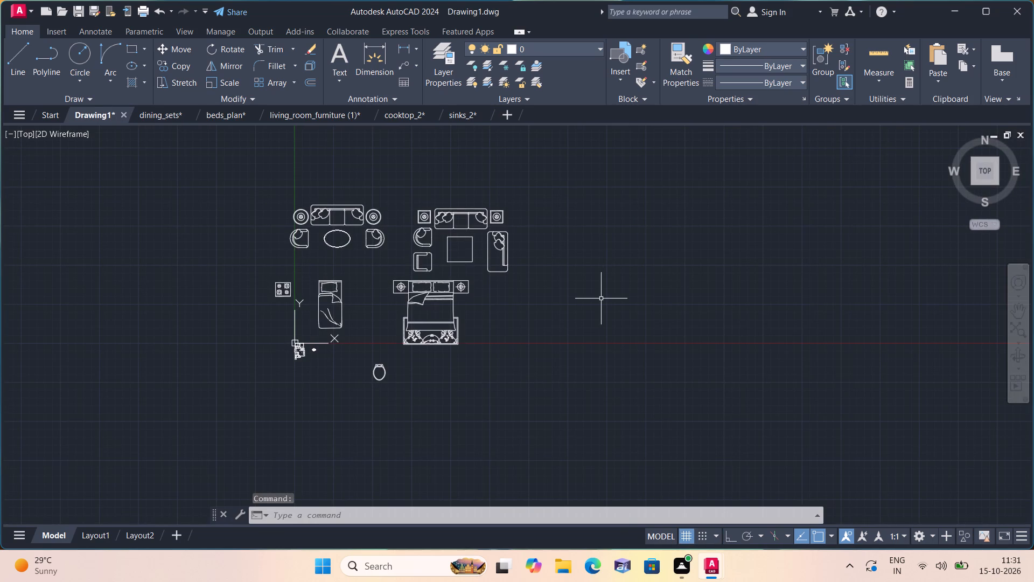
key(v)
key(BackSpace)
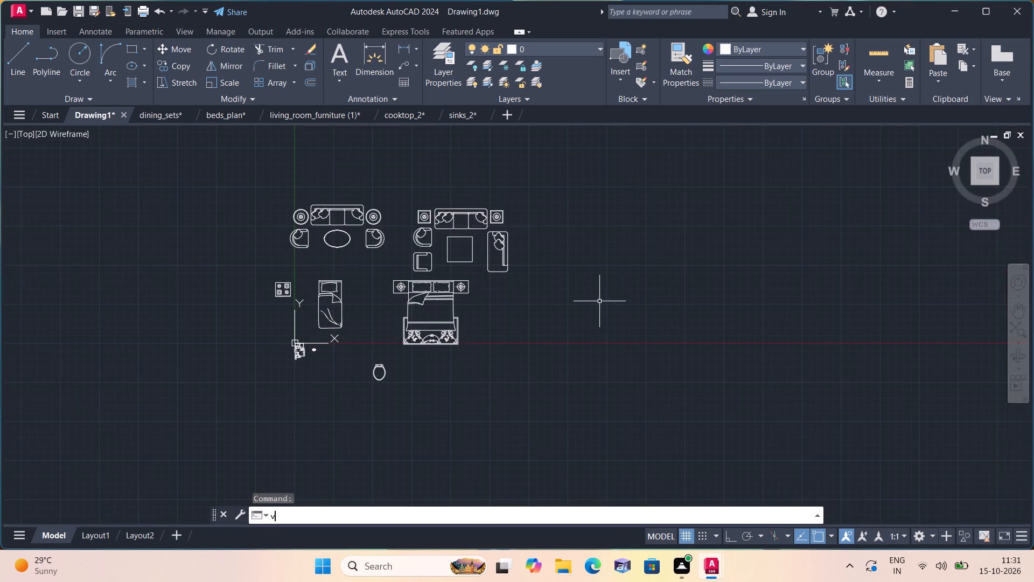
key(ctrl+v)
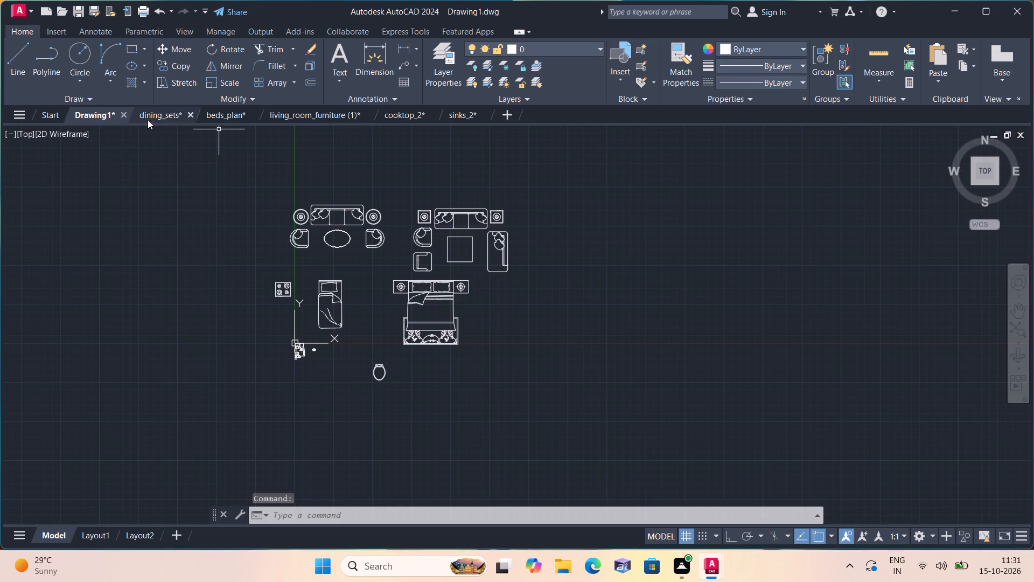
click(449, 115)
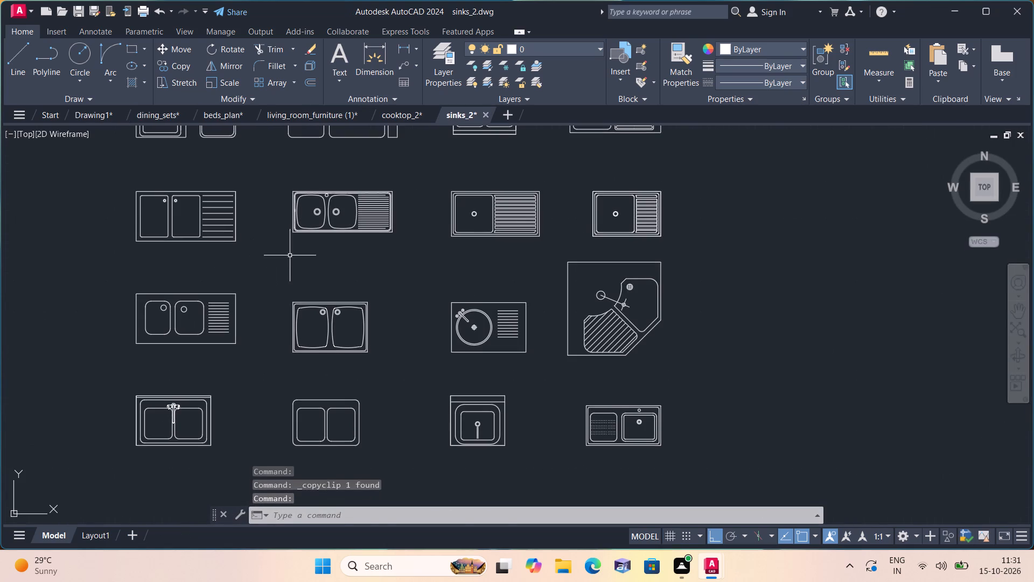
click(428, 252)
click(266, 181)
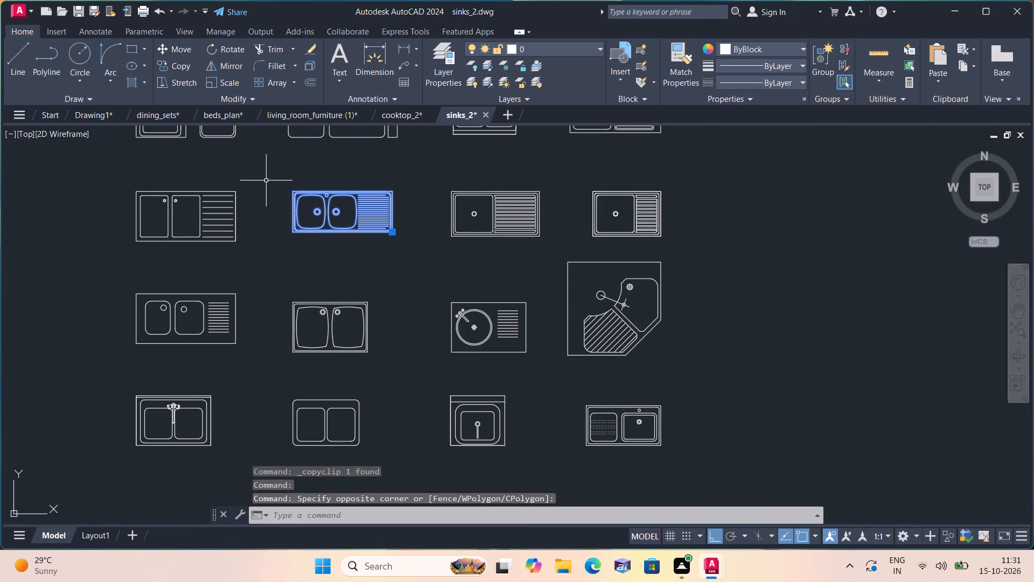
key(ctrl+c)
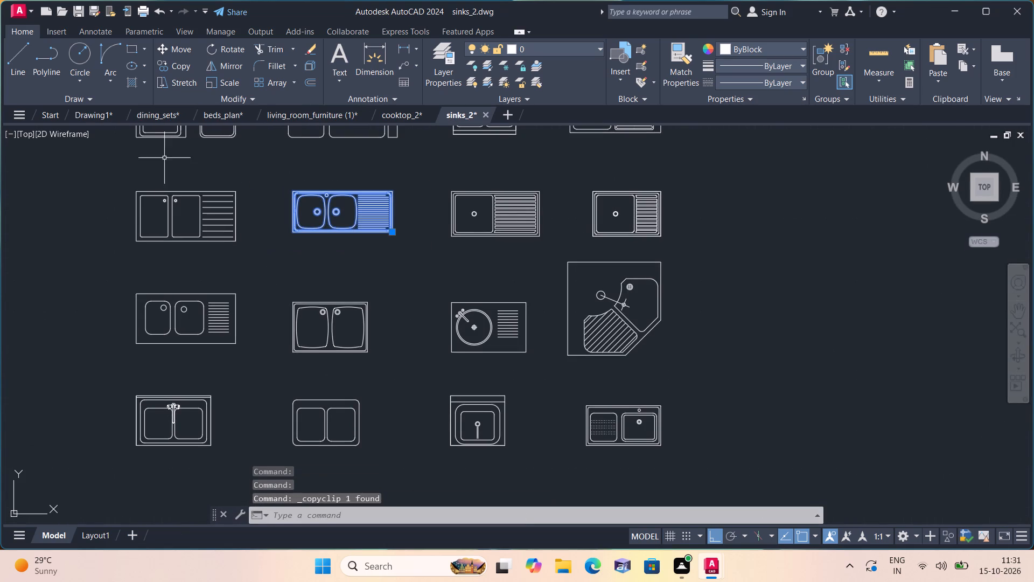
click(90, 112)
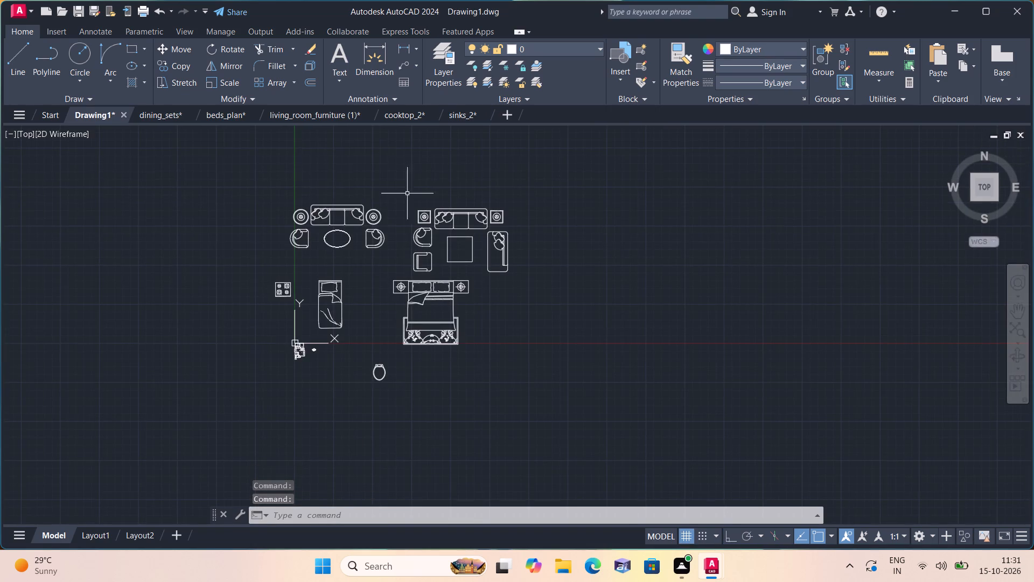
key(ctrl+v)
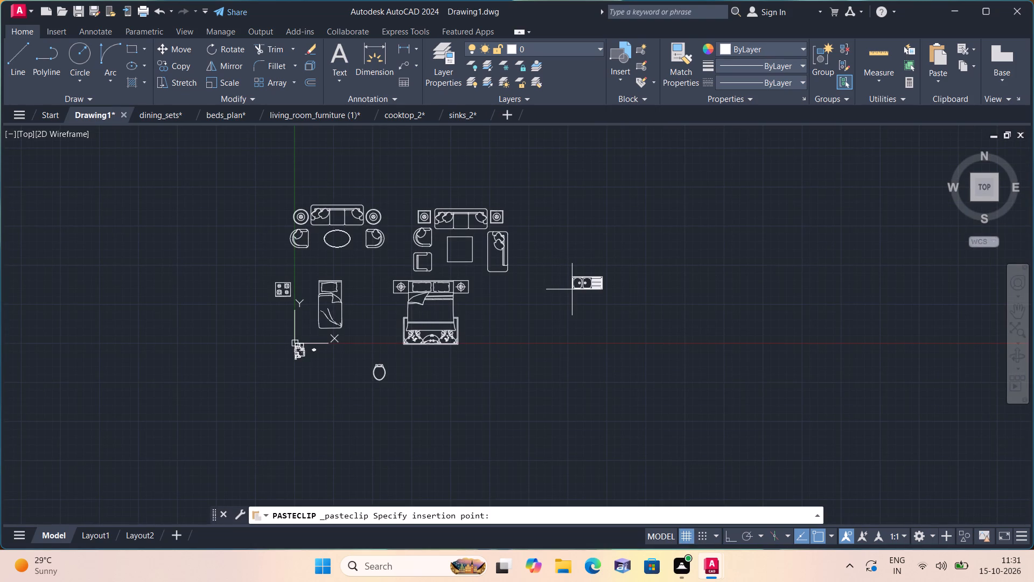
click(568, 308)
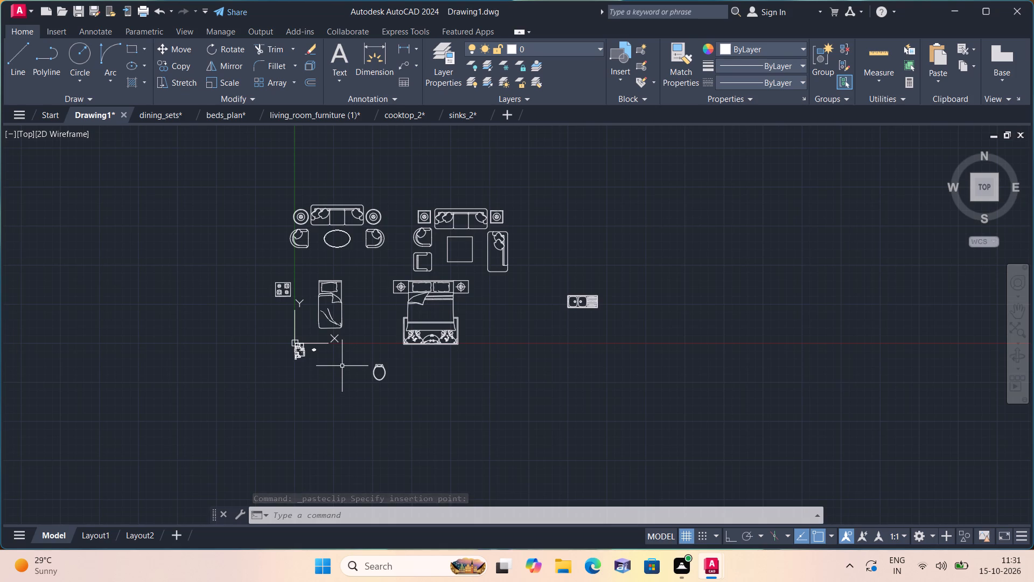
Turn on Ortho and copy the toilet due east, placing the duplicate just south of the double bed.
scroll(381, 372, up, 2)
click(409, 404)
click(328, 329)
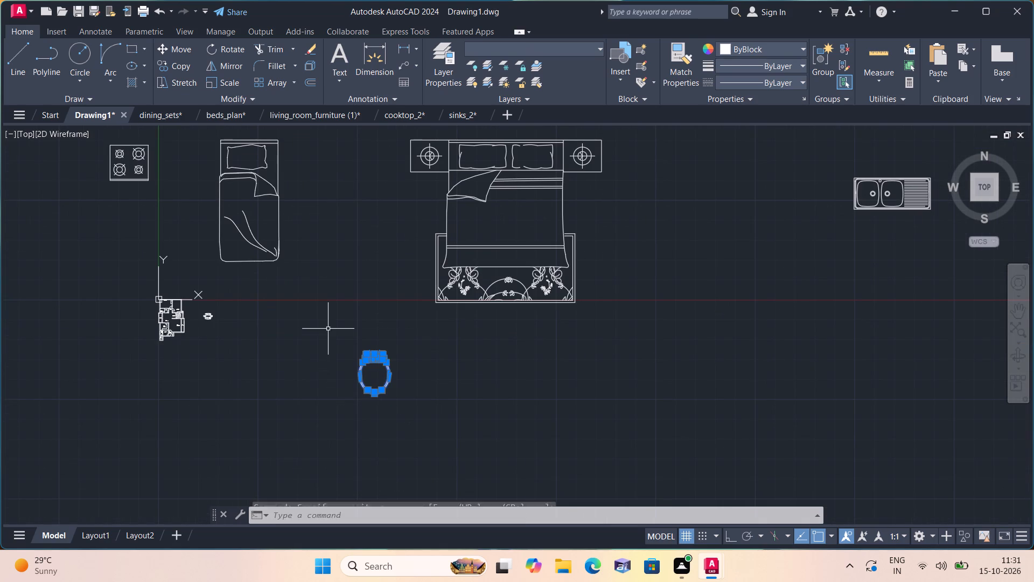
click(735, 533)
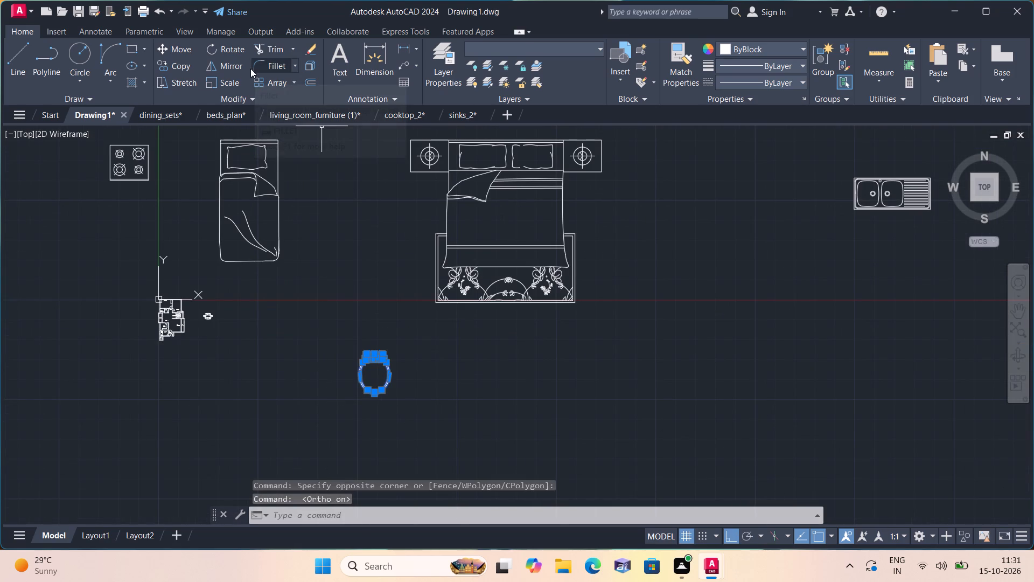
click(232, 51)
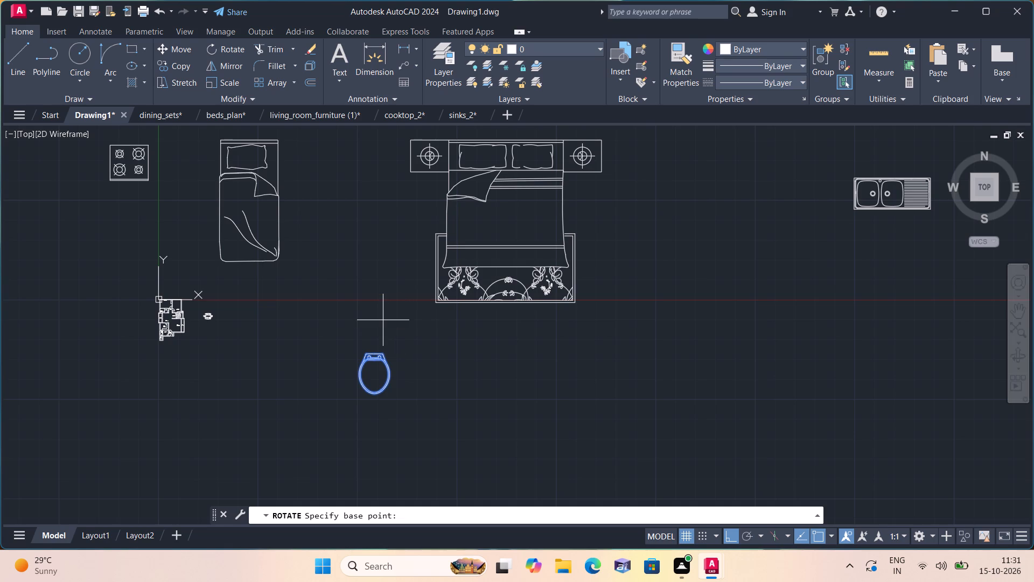
key(Escape)
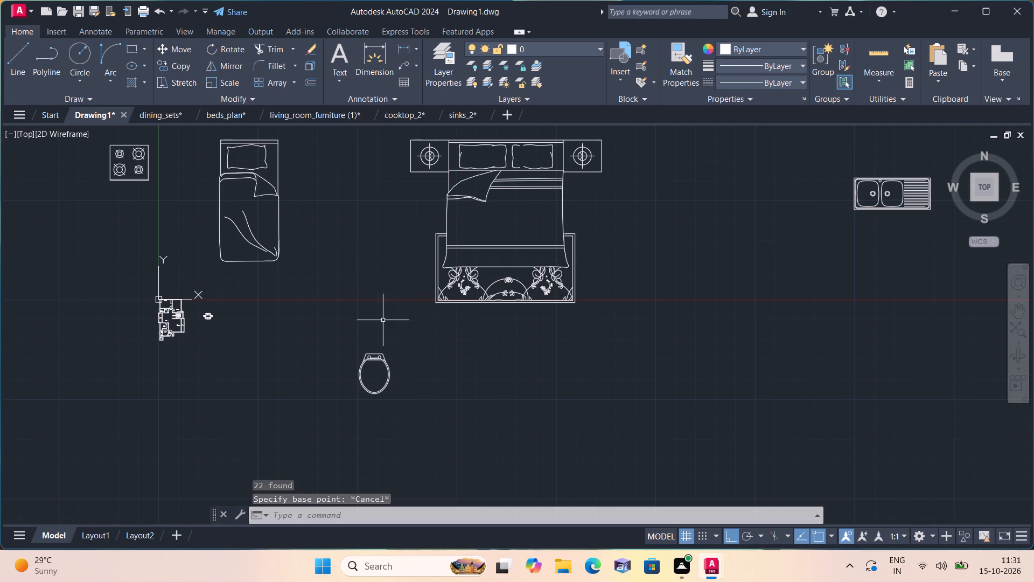
drag(310, 352, 306, 365)
click(433, 431)
drag(443, 433, 422, 406)
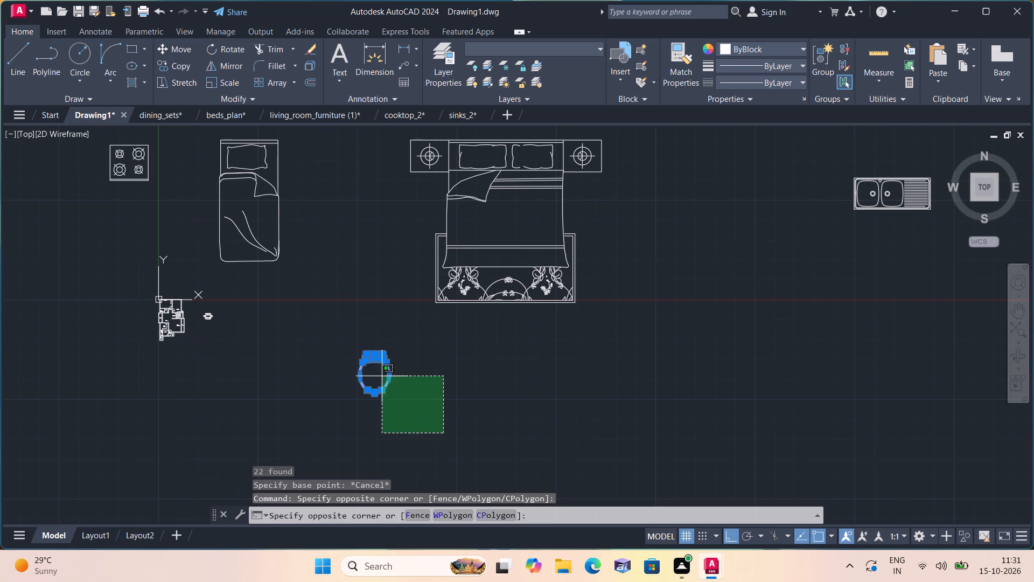
click(315, 337)
click(187, 64)
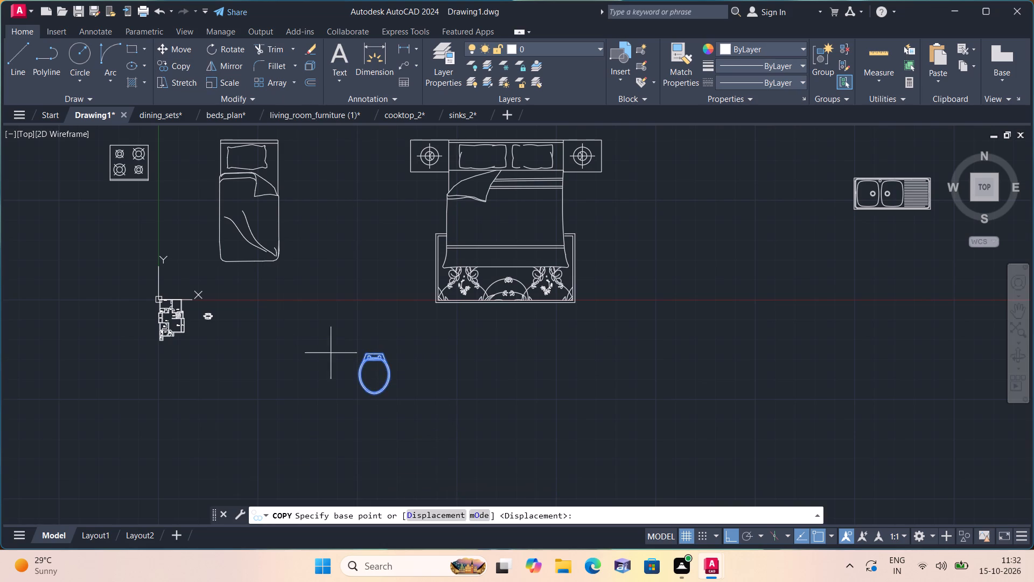
click(381, 377)
click(583, 391)
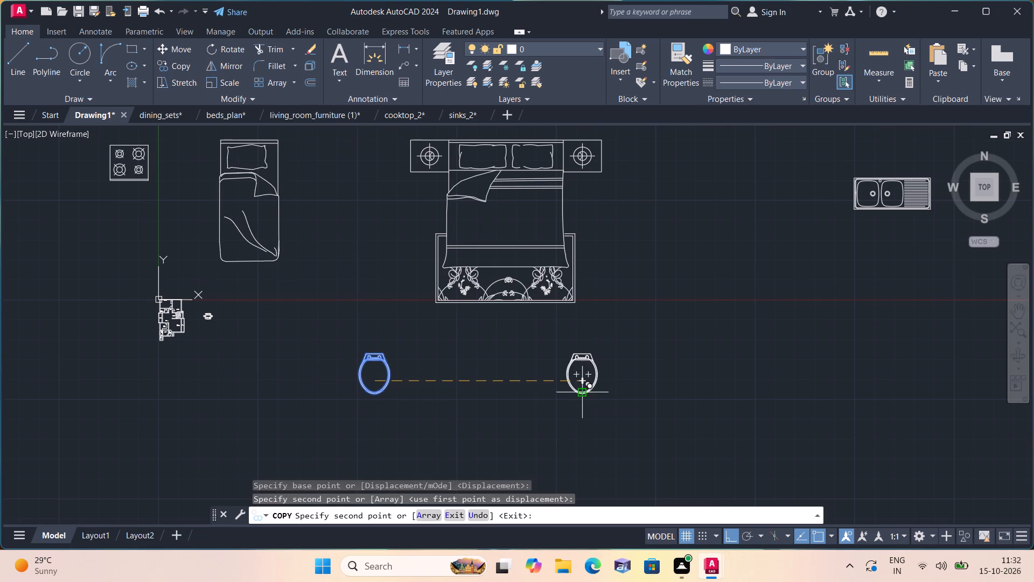
key(Escape)
Rotate the copied toilet 90° counterclockwise so its tank faces west.
click(602, 400)
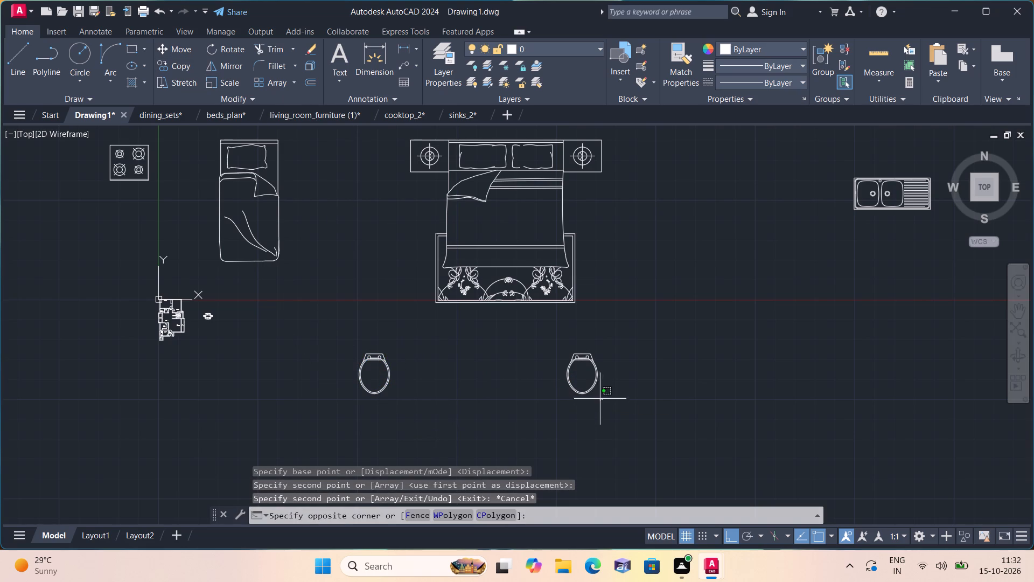
click(555, 345)
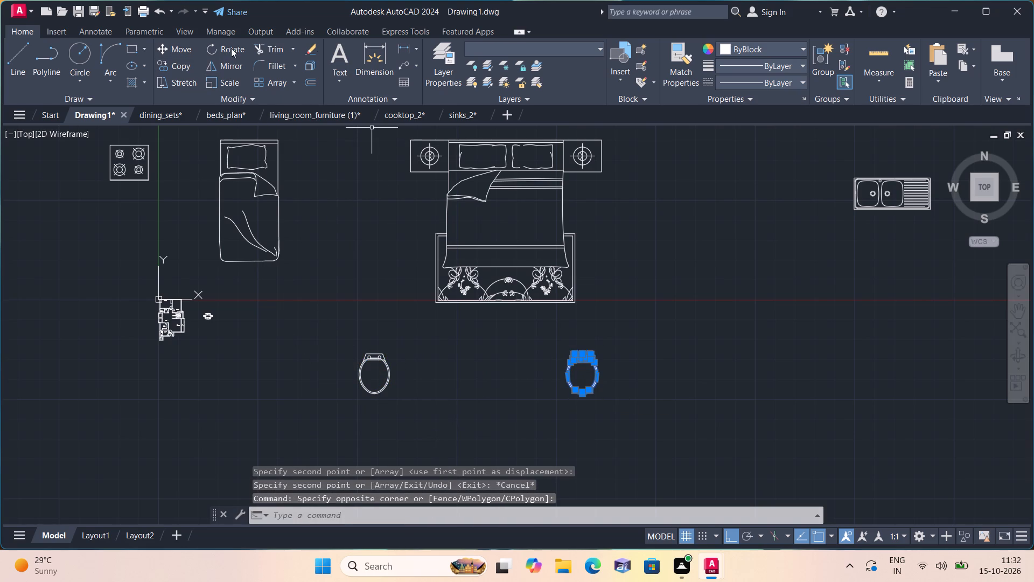
click(231, 47)
click(567, 364)
click(597, 332)
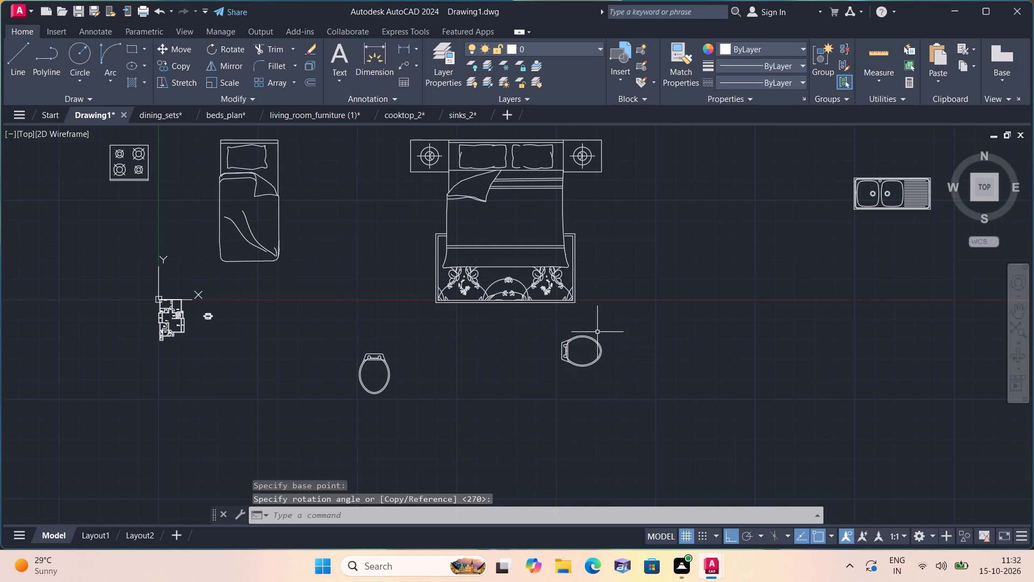
Rotate the double-bowl sink 90° counterclockwise so that it stands vertically with its drainboard at the north end.
middle_drag(469, 348, 408, 400)
scroll(411, 399, down, 1)
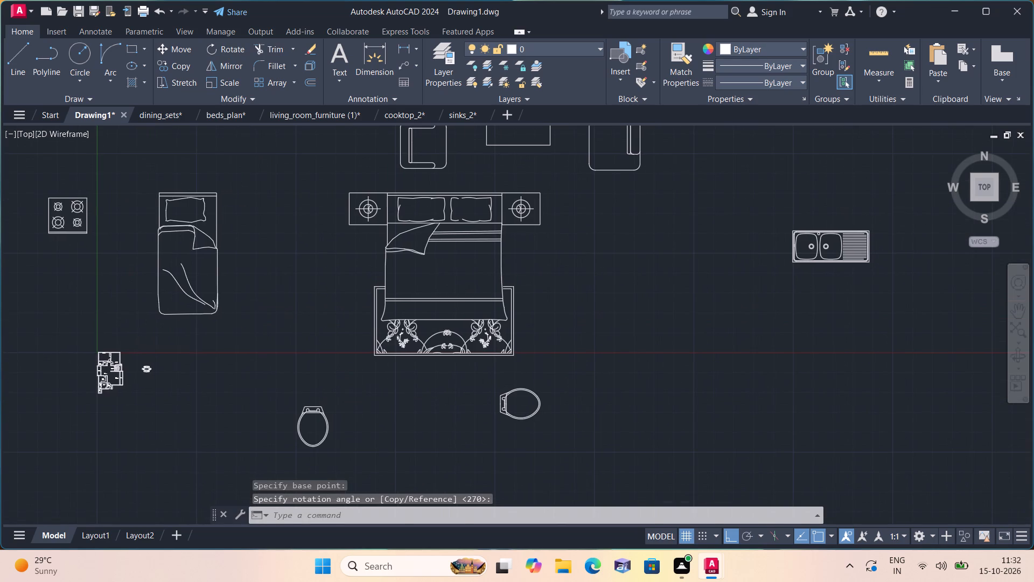
drag(770, 391, 732, 357)
click(595, 247)
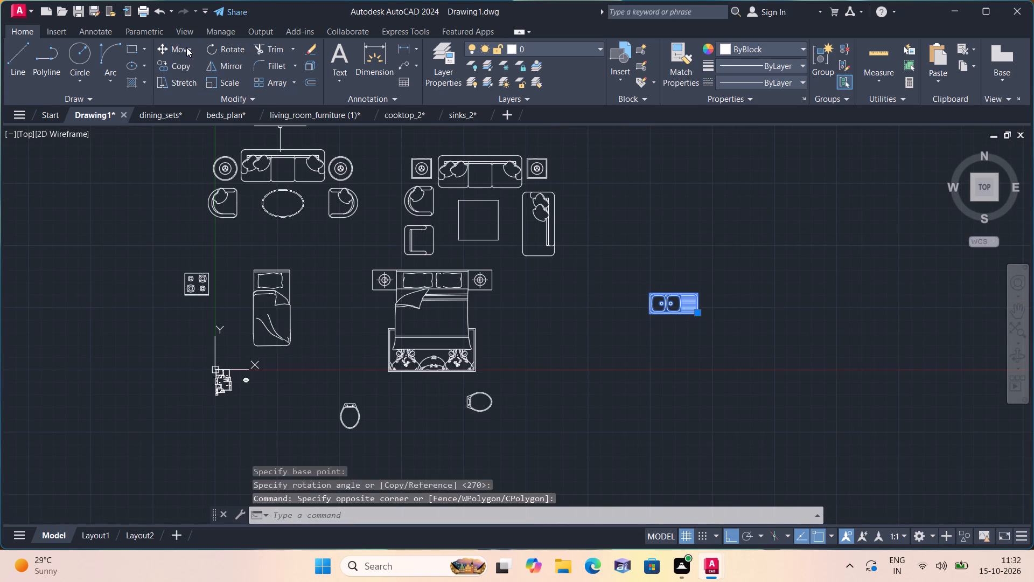
click(234, 47)
drag(685, 347, 685, 341)
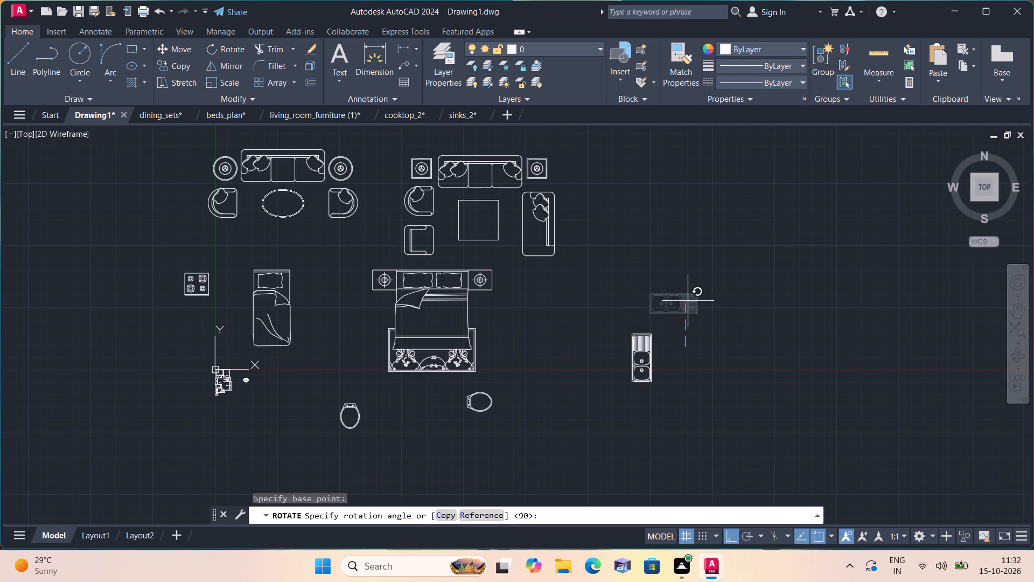
click(669, 236)
Rotate the four-burner cooktop 180° about a point on its north edge.
scroll(212, 280, up, 2)
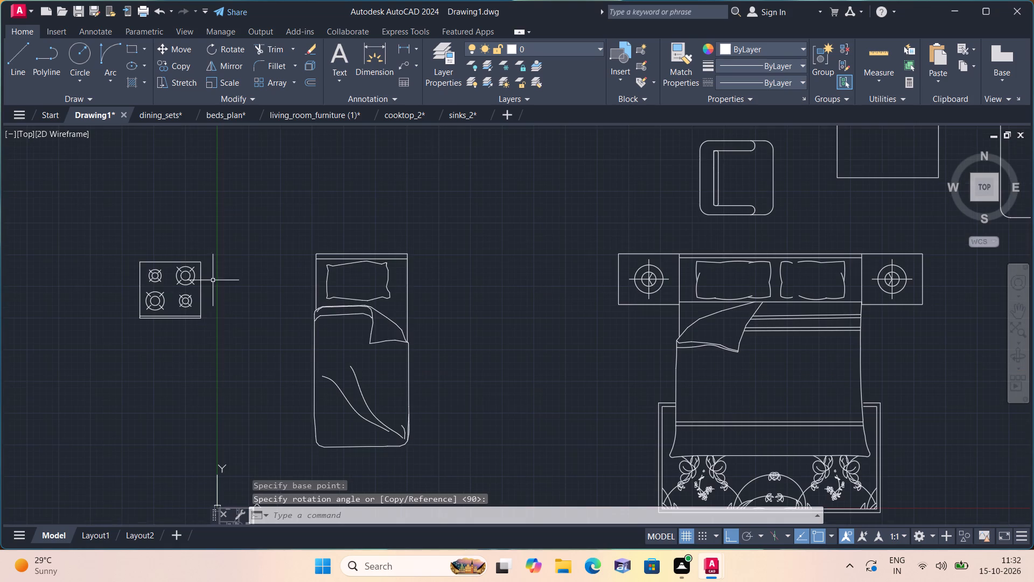
drag(225, 343, 204, 318)
click(99, 240)
click(225, 47)
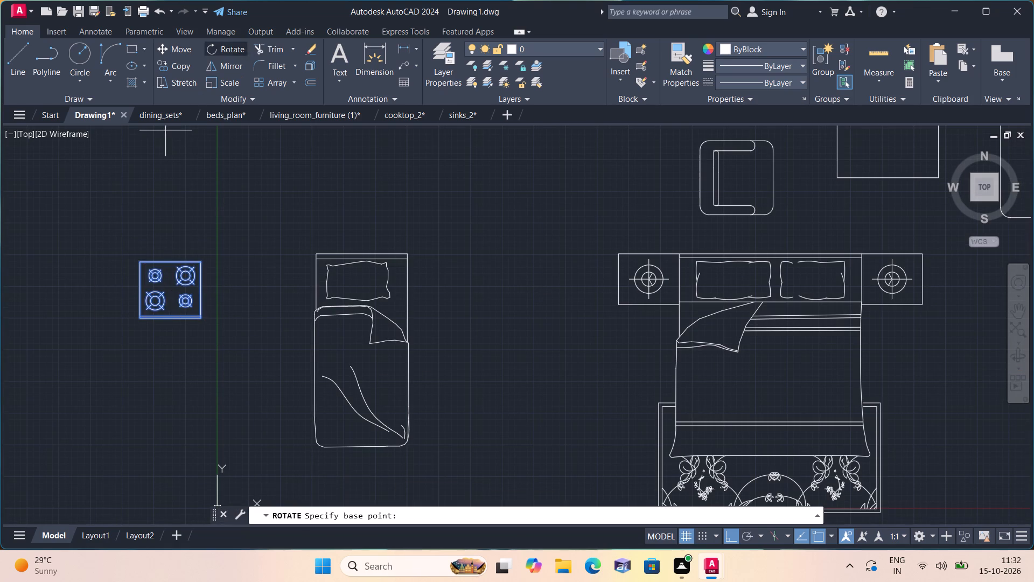
click(193, 261)
click(67, 313)
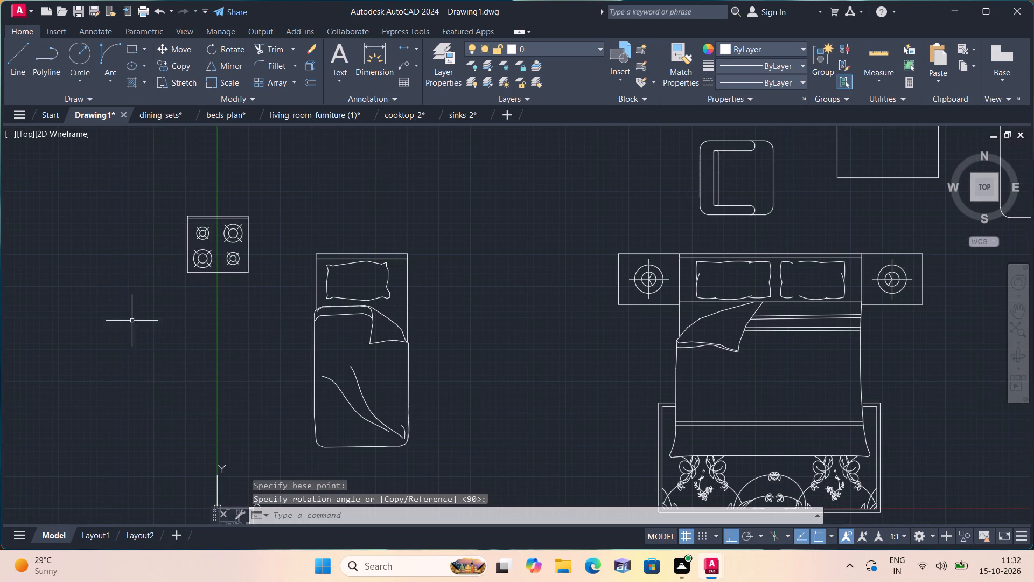
Rotate the single bed 90° clockwise about a point near its pillow so its headboard faces east.
middle_drag(233, 370, 232, 303)
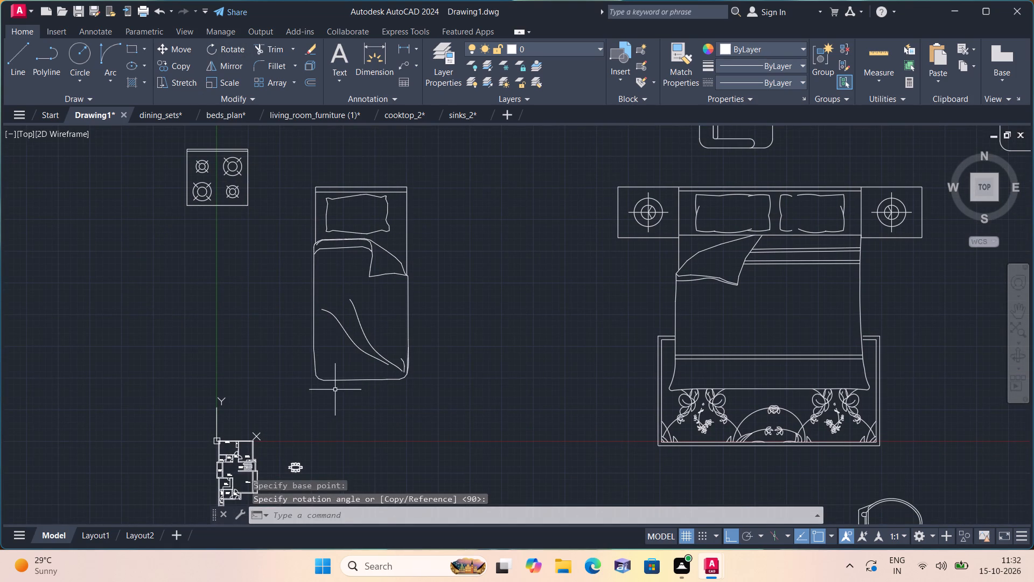
drag(437, 412, 423, 384)
click(298, 183)
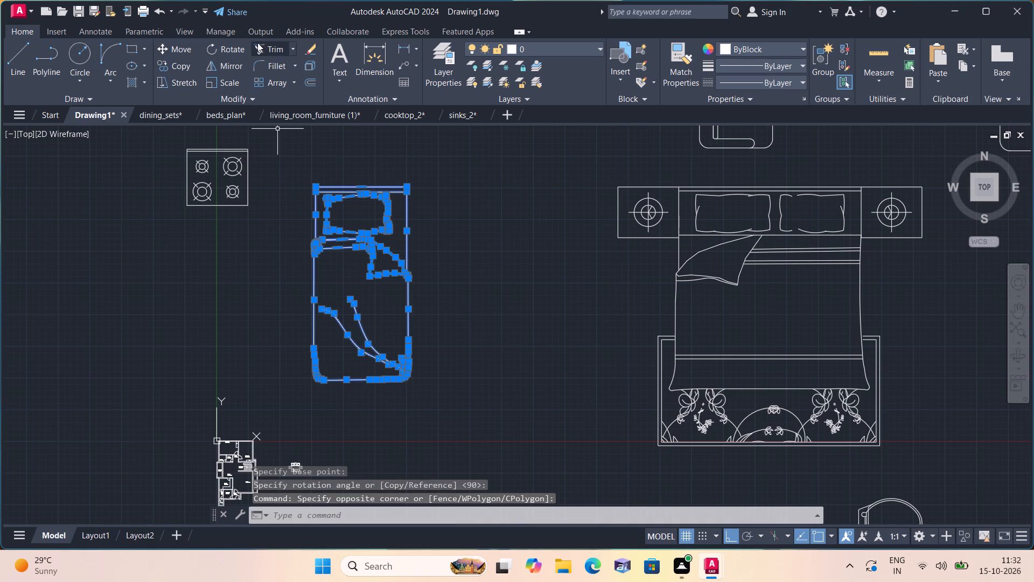
click(233, 50)
click(360, 220)
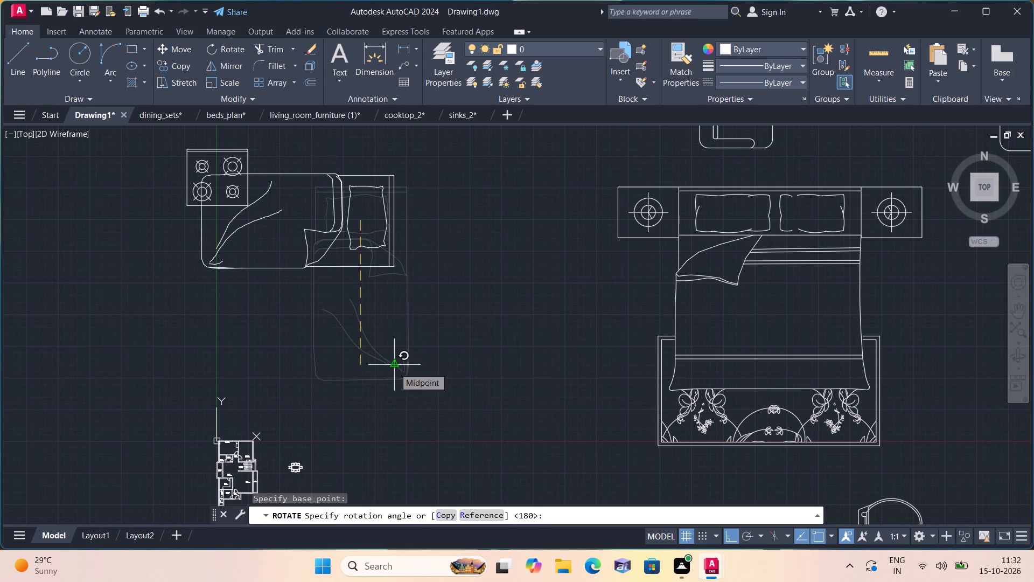
click(399, 345)
Fix the single bed's rotation at 270° so that its headboard faces east.
middle_drag(422, 303, 474, 377)
drag(421, 285, 420, 298)
Move the complete single bed, including its rounded corner segments, straight south so it clears the four-burner cooktop.
click(491, 400)
drag(510, 412, 499, 390)
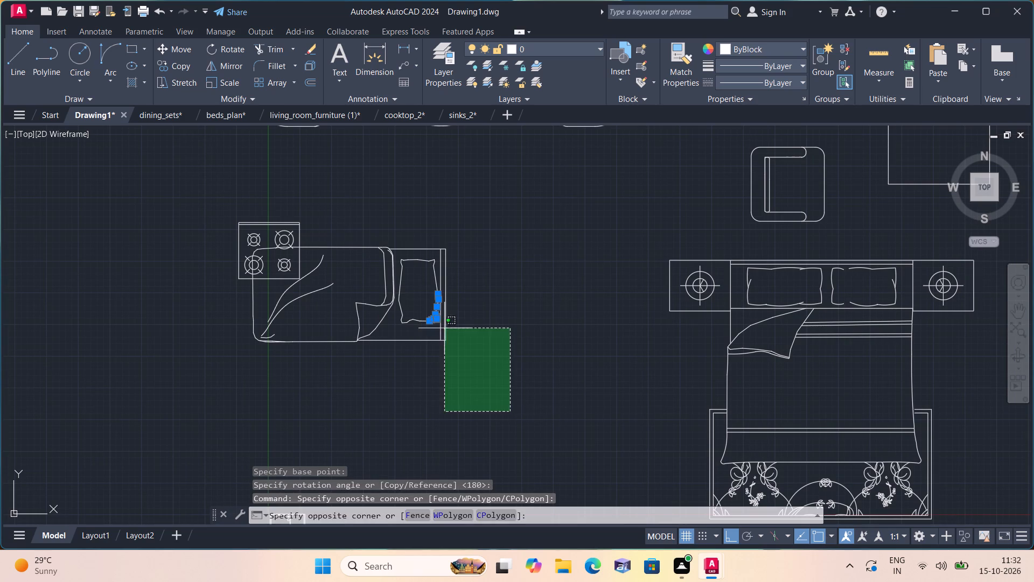
click(316, 226)
scroll(273, 305, up, 3)
click(242, 319)
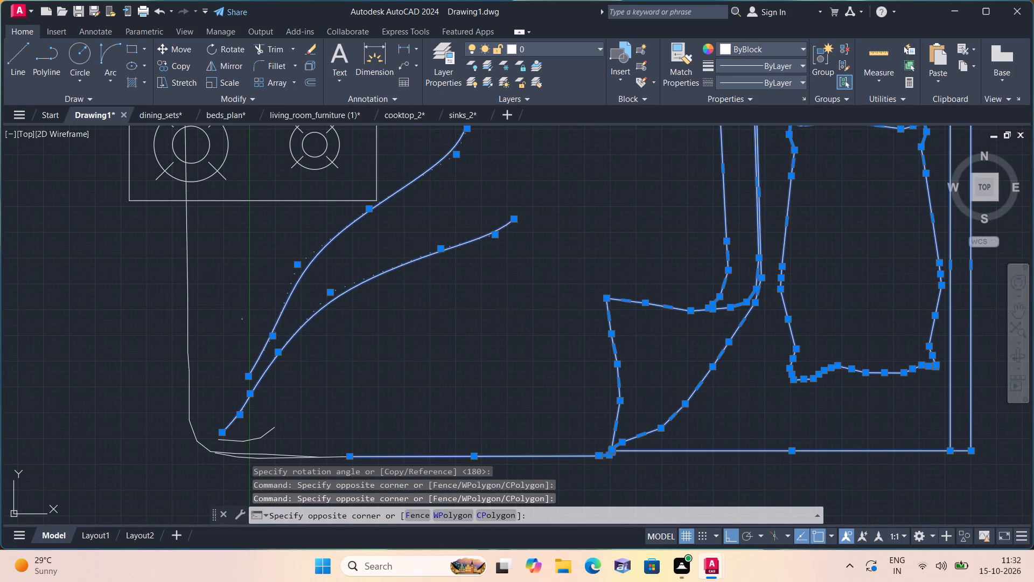
click(144, 265)
scroll(326, 421, down, 2)
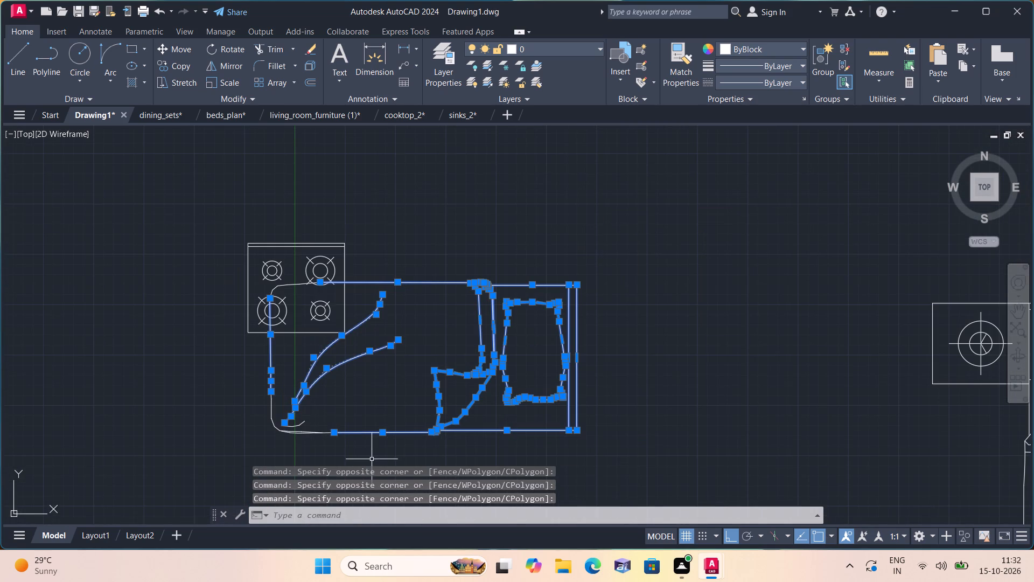
click(371, 455)
click(237, 397)
middle_drag(239, 374, 218, 448)
scroll(246, 377, up, 2)
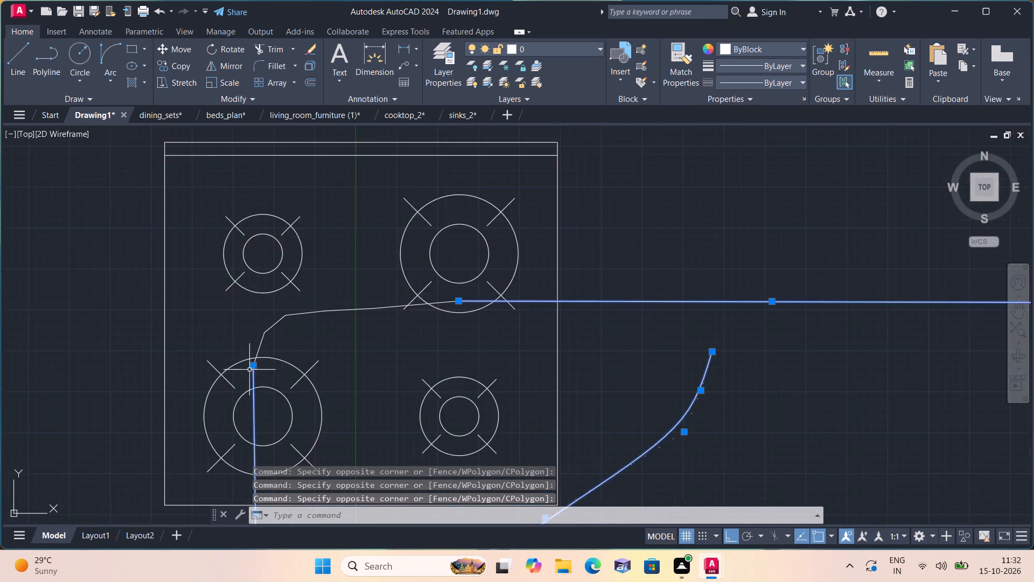
scroll(250, 368, up, 2)
click(260, 348)
click(292, 306)
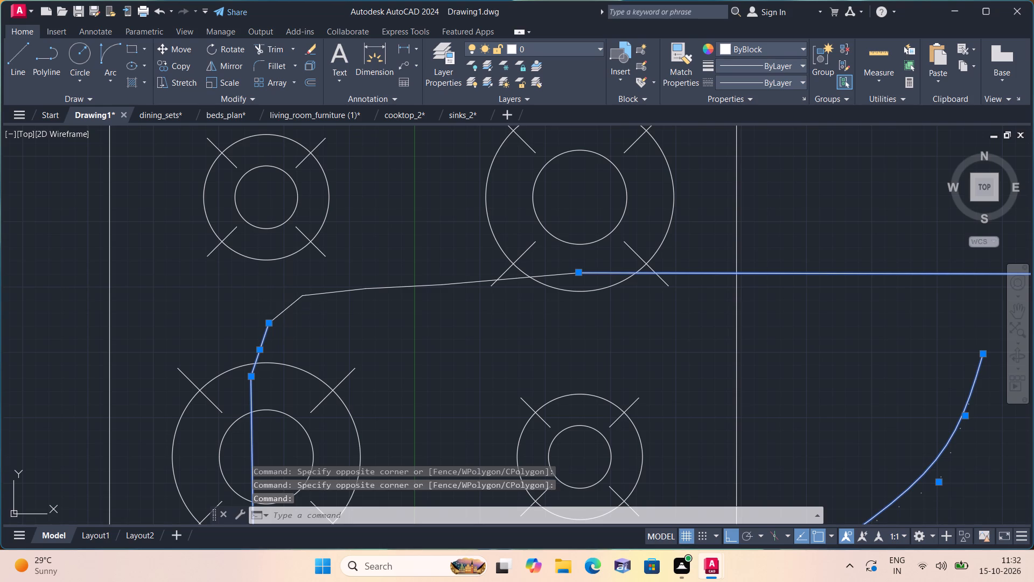
click(311, 296)
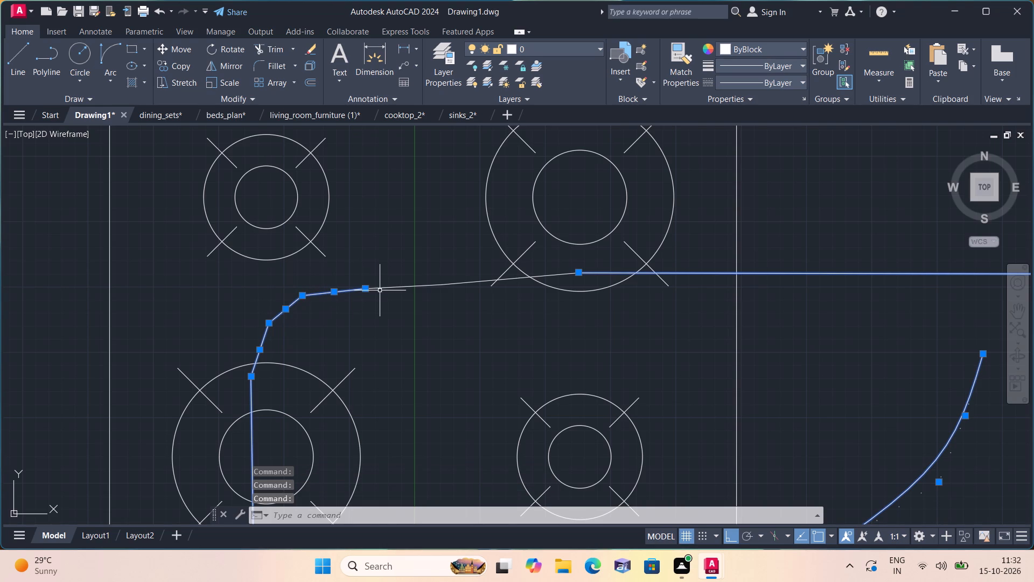
click(380, 290)
click(403, 287)
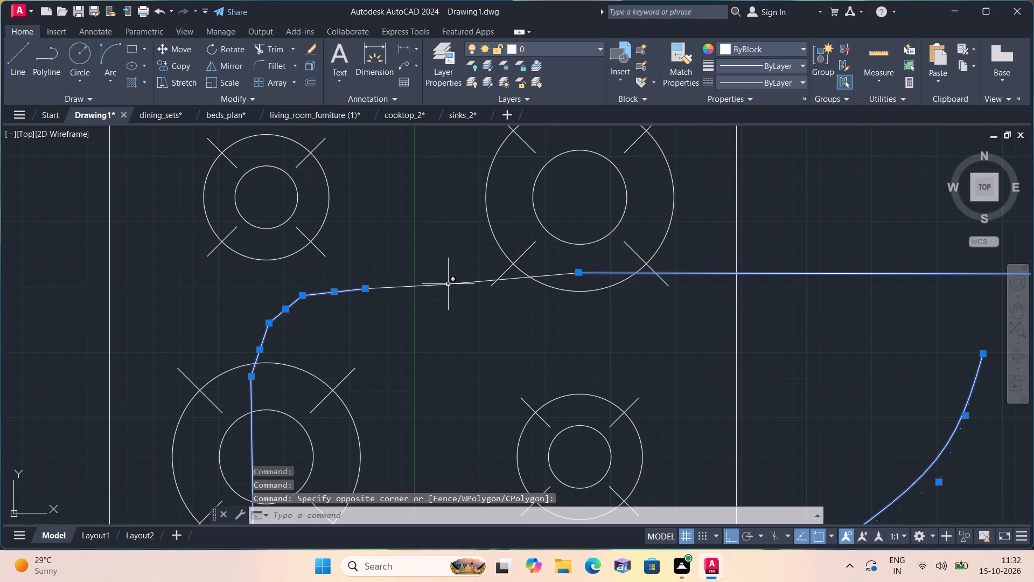
click(448, 284)
click(409, 286)
scroll(340, 313, down, 1)
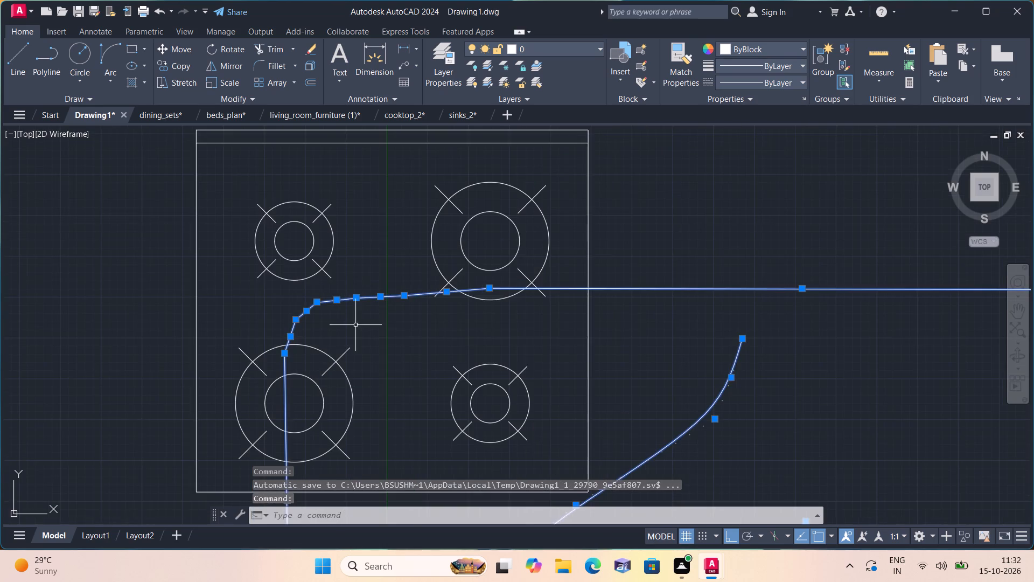
middle_drag(355, 325, 296, 264)
scroll(280, 237, down, 2)
middle_drag(723, 392, 642, 303)
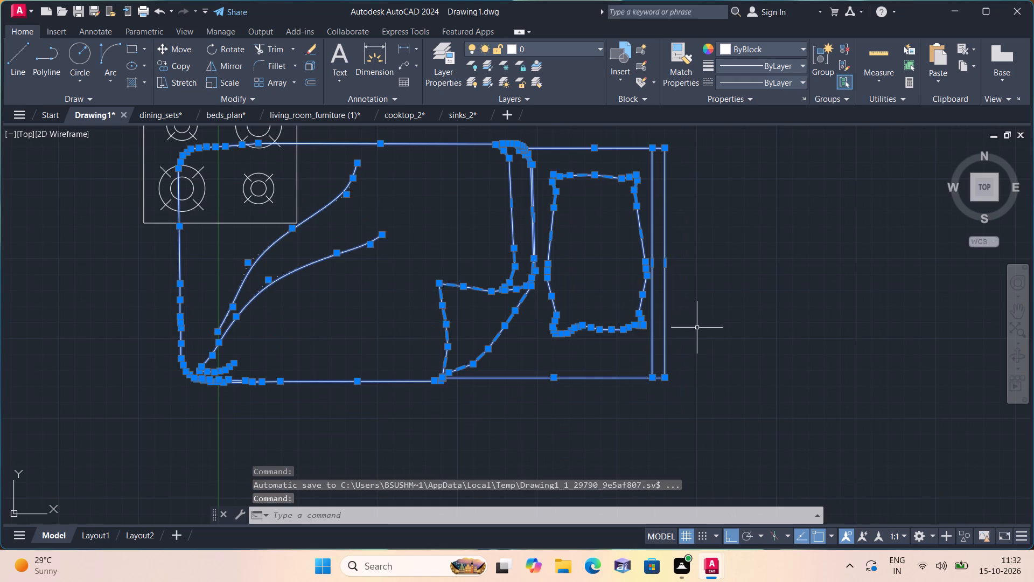
drag(765, 424, 717, 383)
scroll(436, 241, down, 1)
middle_drag(435, 241, 457, 296)
click(393, 210)
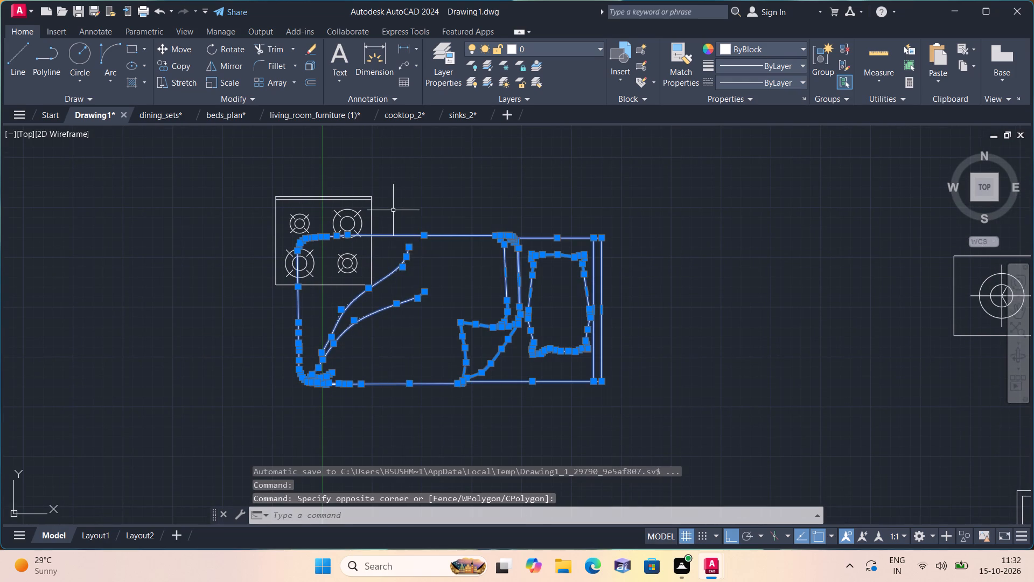
click(168, 45)
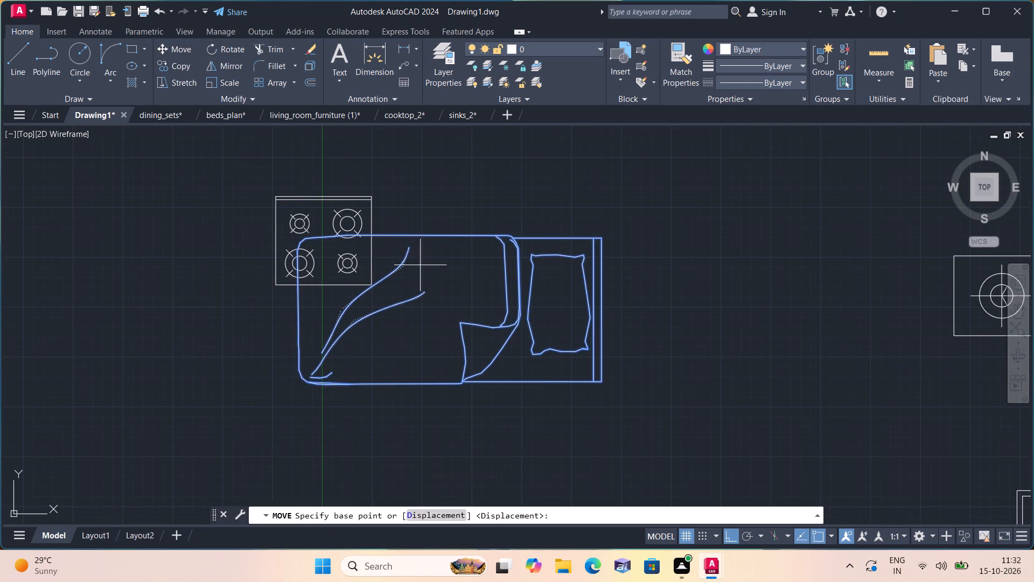
drag(425, 270, 428, 281)
middle_drag(455, 351, 440, 218)
click(432, 272)
scroll(353, 320, down, 1)
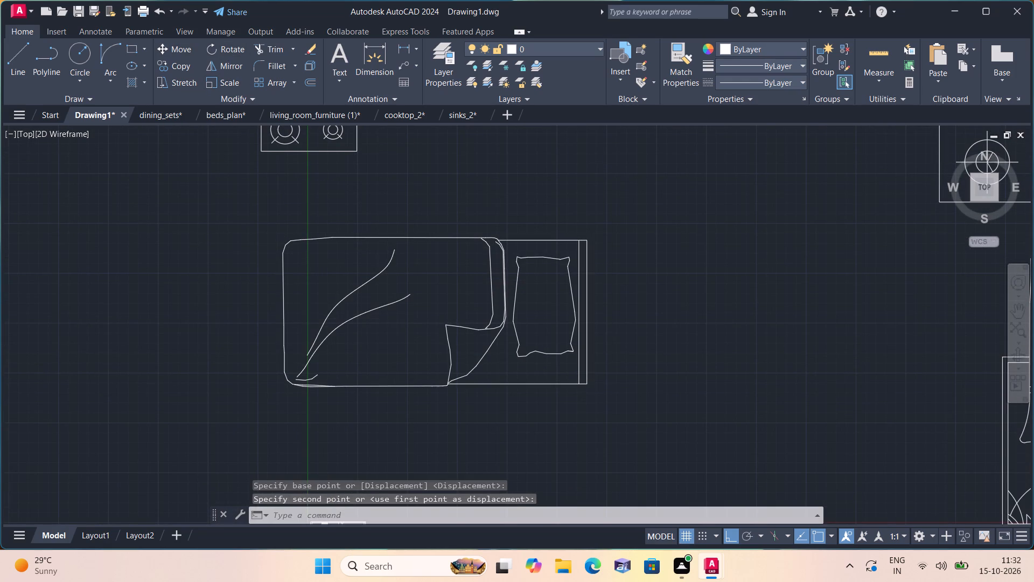
Move the double bed with its rug and bedside tables about 700' due west, past the single bed.
middle_drag(419, 321, 360, 335)
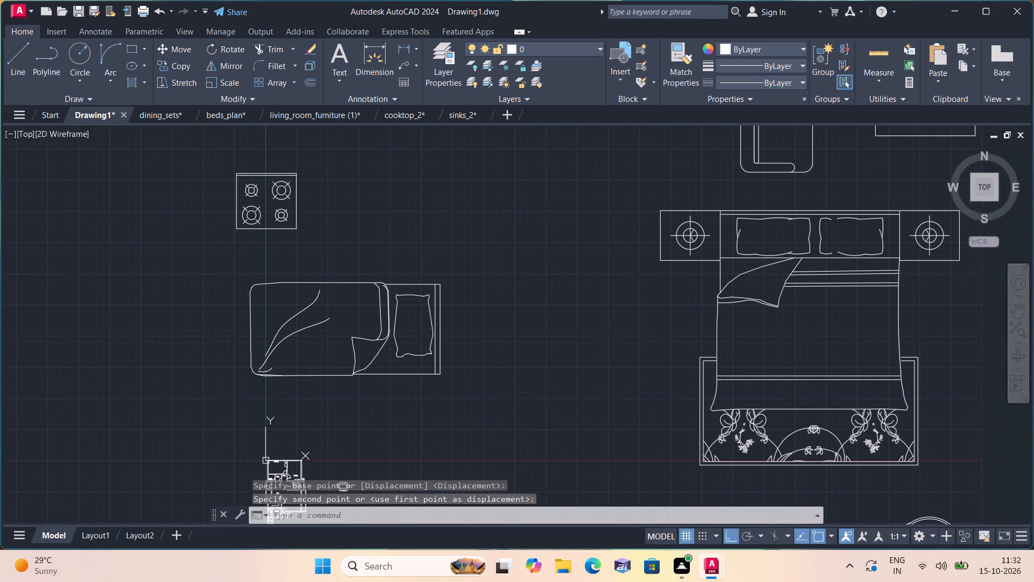
middle_drag(446, 343, 407, 325)
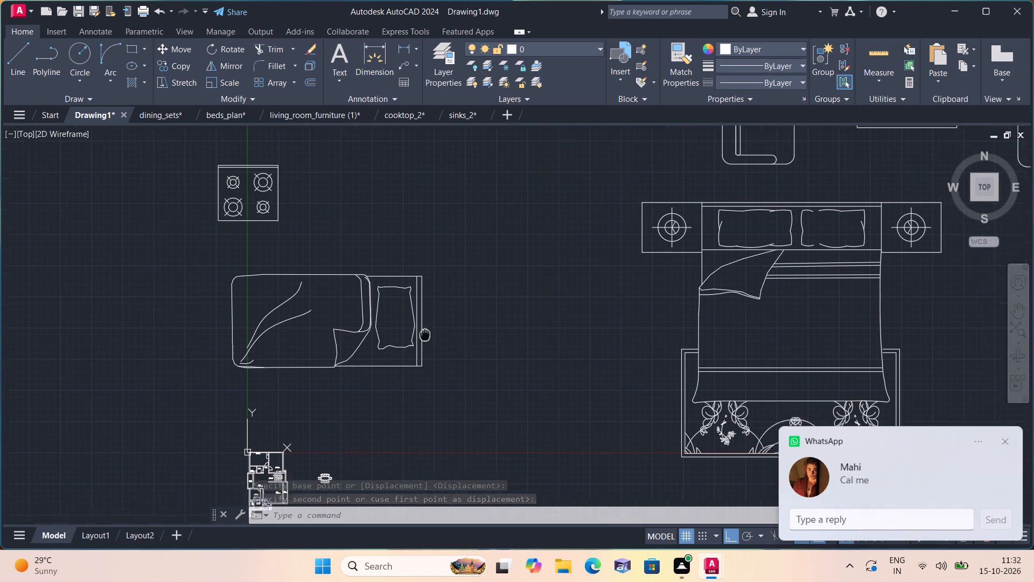
middle_drag(407, 325, 318, 281)
scroll(511, 361, down, 2)
scroll(627, 368, up, 1)
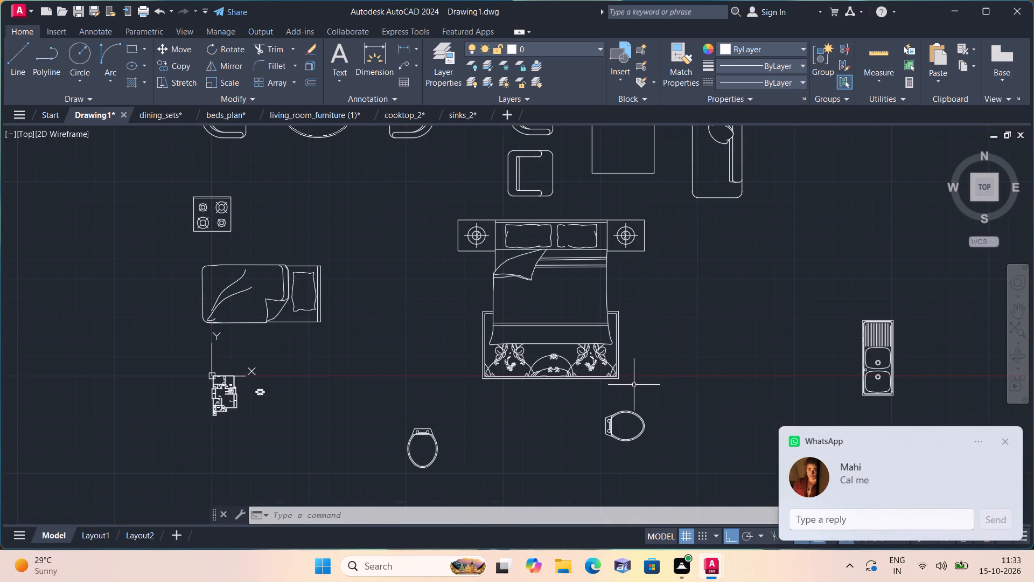
click(634, 385)
middle_drag(494, 277, 513, 344)
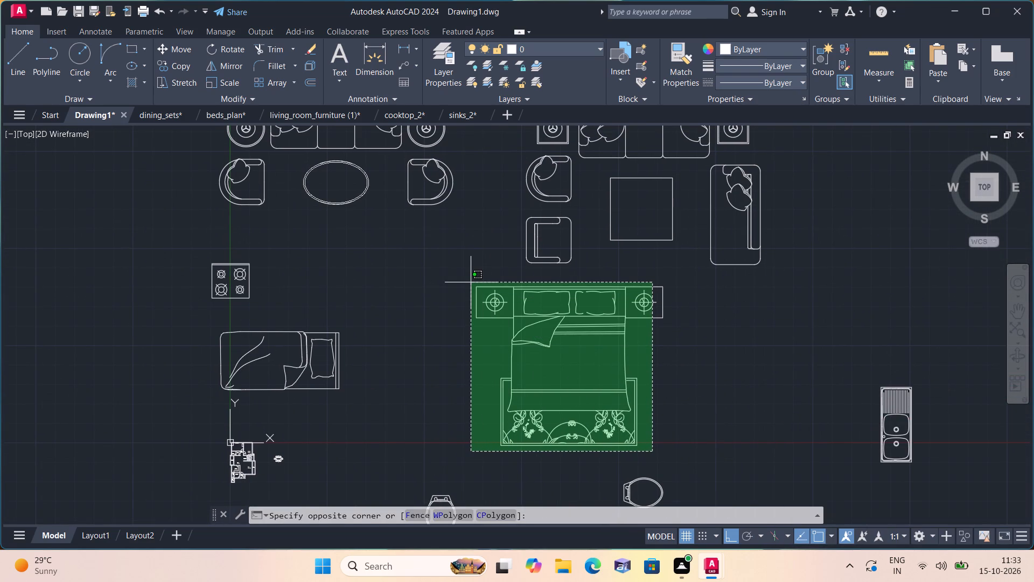
click(471, 282)
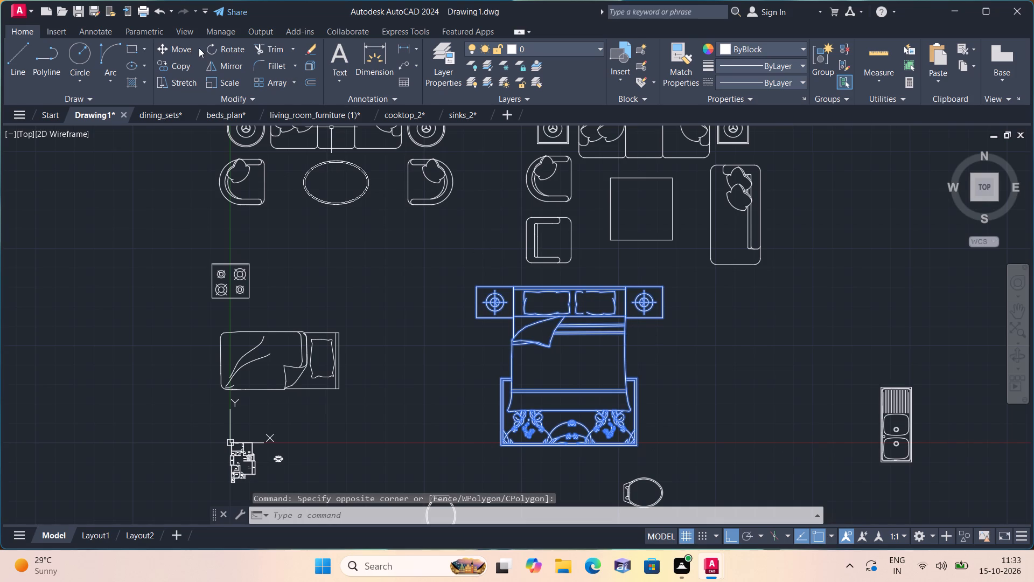
click(184, 47)
scroll(461, 266, down, 1)
click(526, 321)
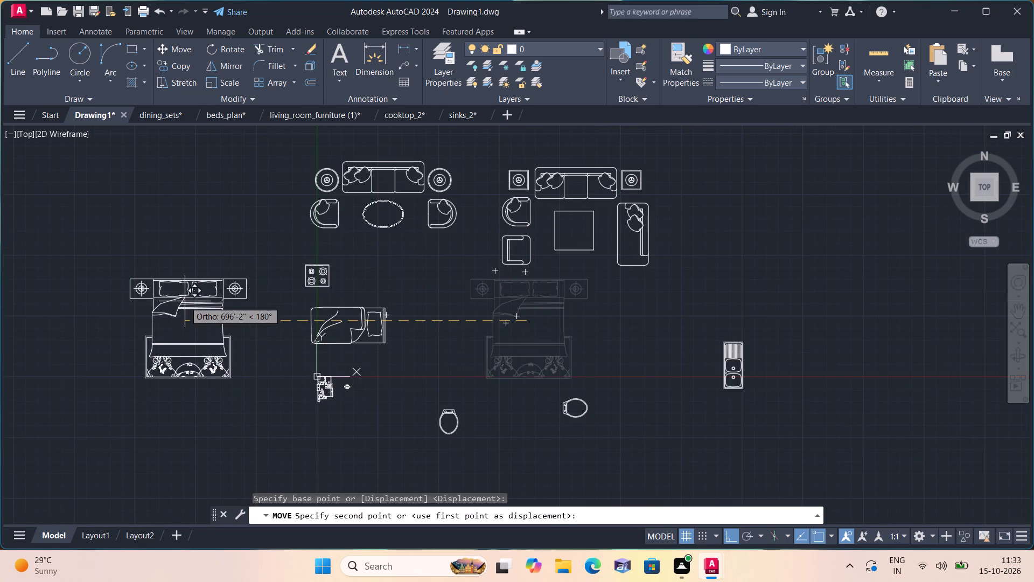
click(178, 299)
Mirror the double bed set across a horizontal line just south of its rug, erasing the source objects.
click(255, 395)
click(73, 214)
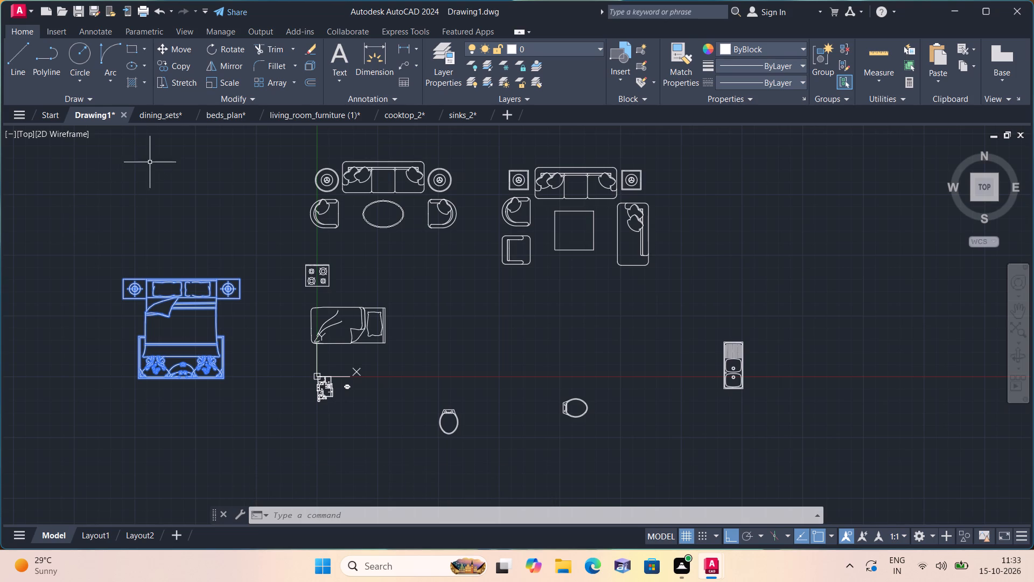
click(230, 67)
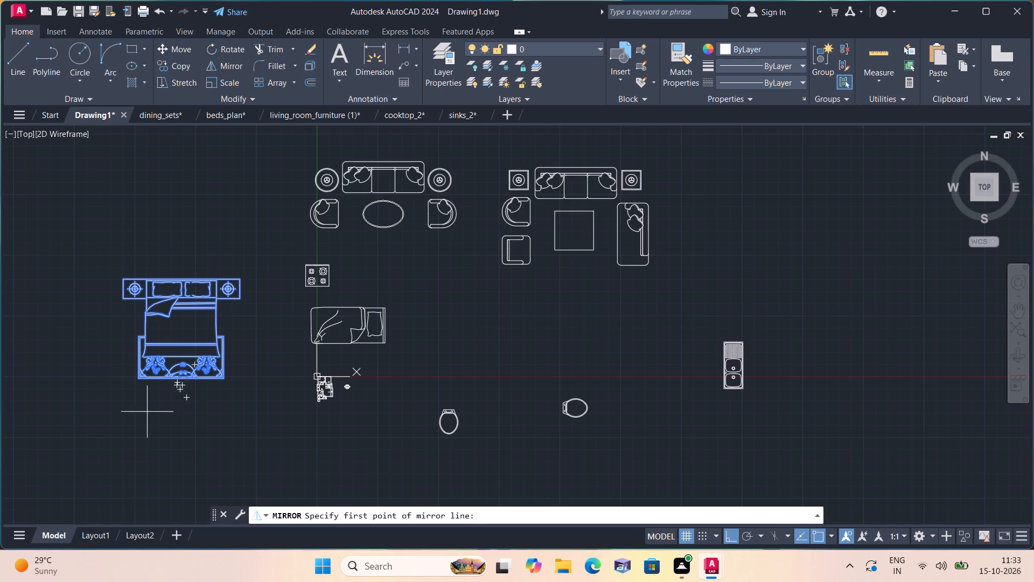
click(138, 407)
click(166, 399)
middle_drag(166, 399, 190, 275)
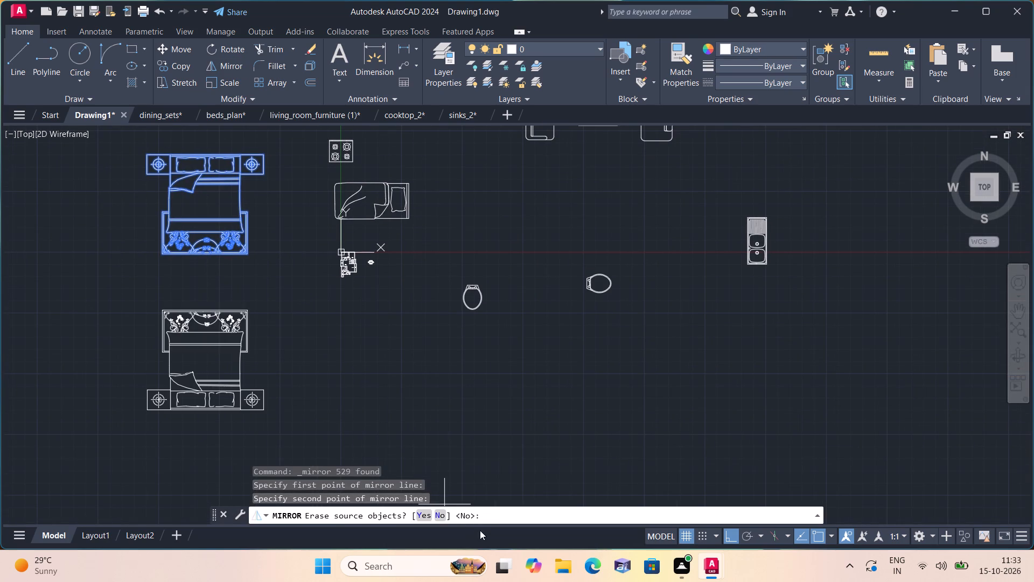
click(426, 511)
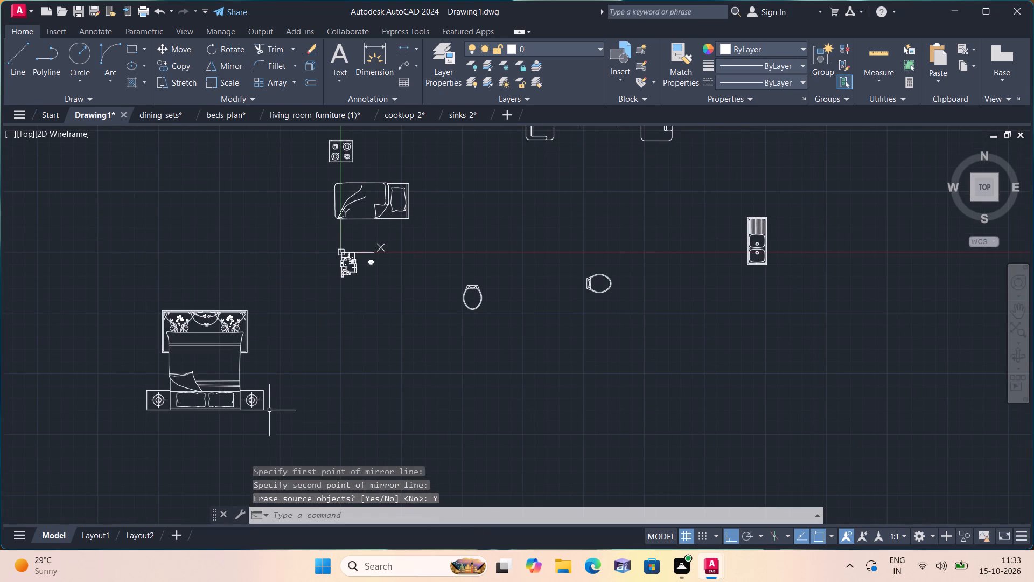
Copy the mirrored double bed set straight north, leaving a clear gap between the two beds.
click(273, 418)
click(66, 272)
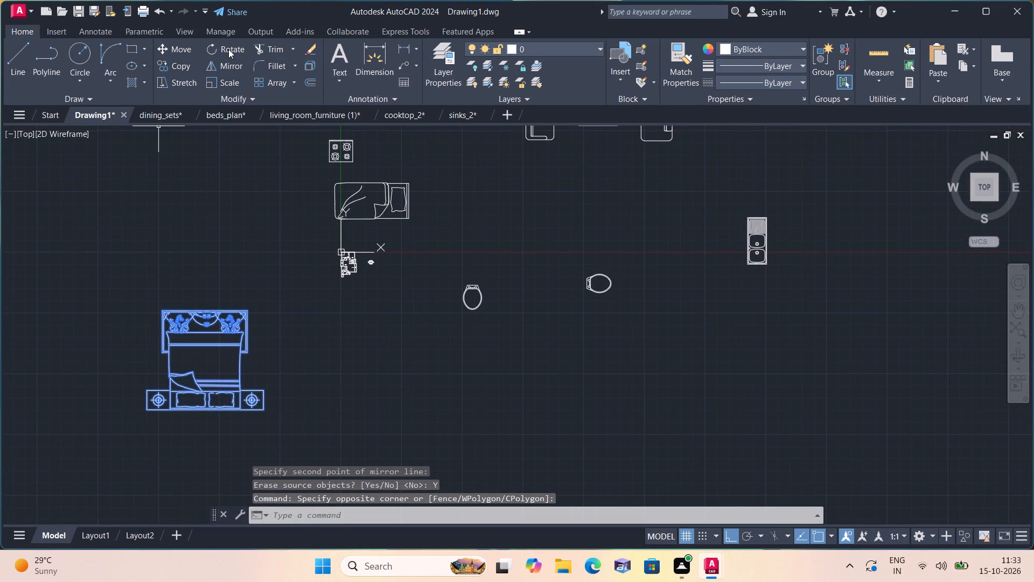
click(172, 66)
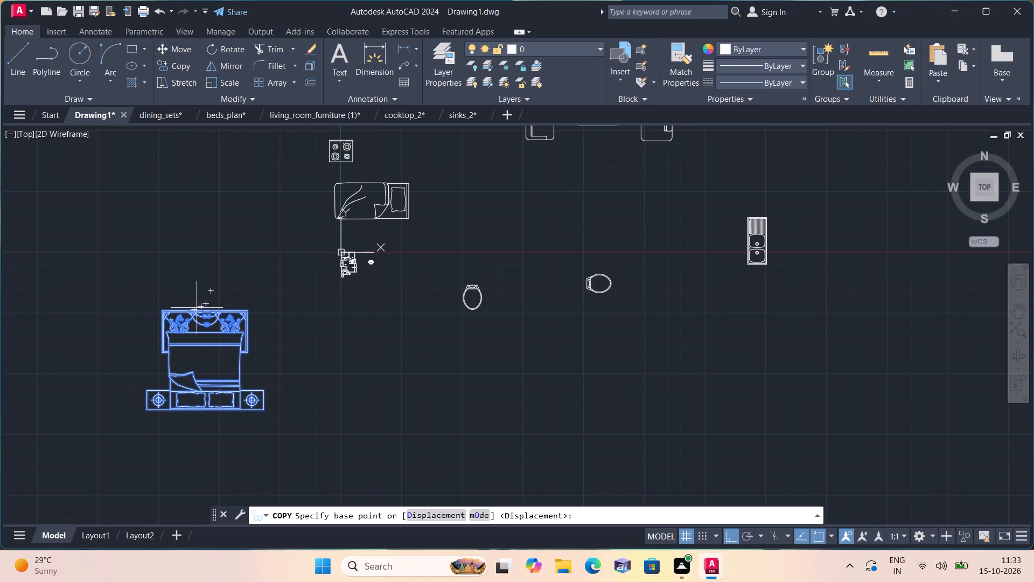
click(205, 325)
click(221, 163)
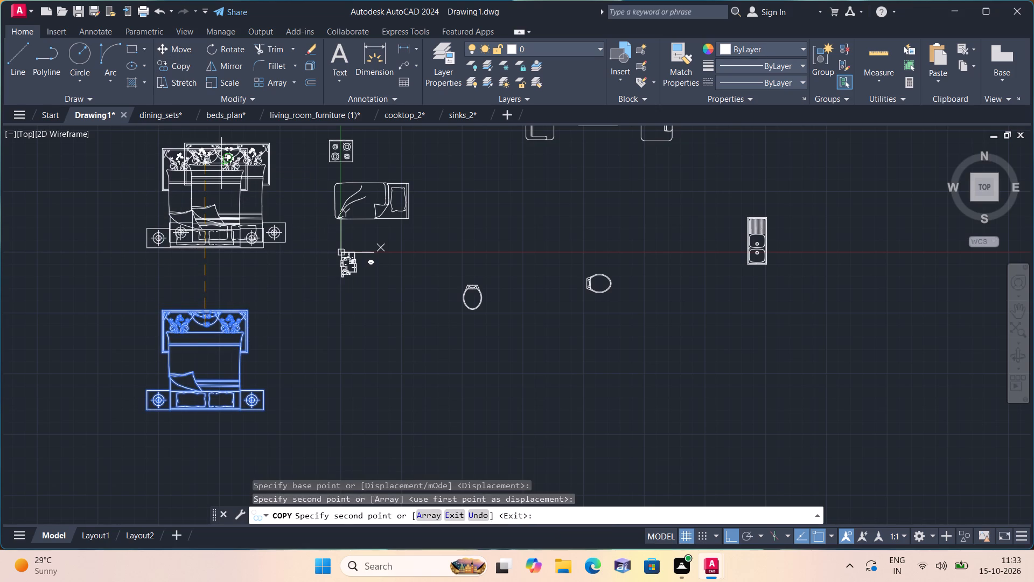
key(Escape)
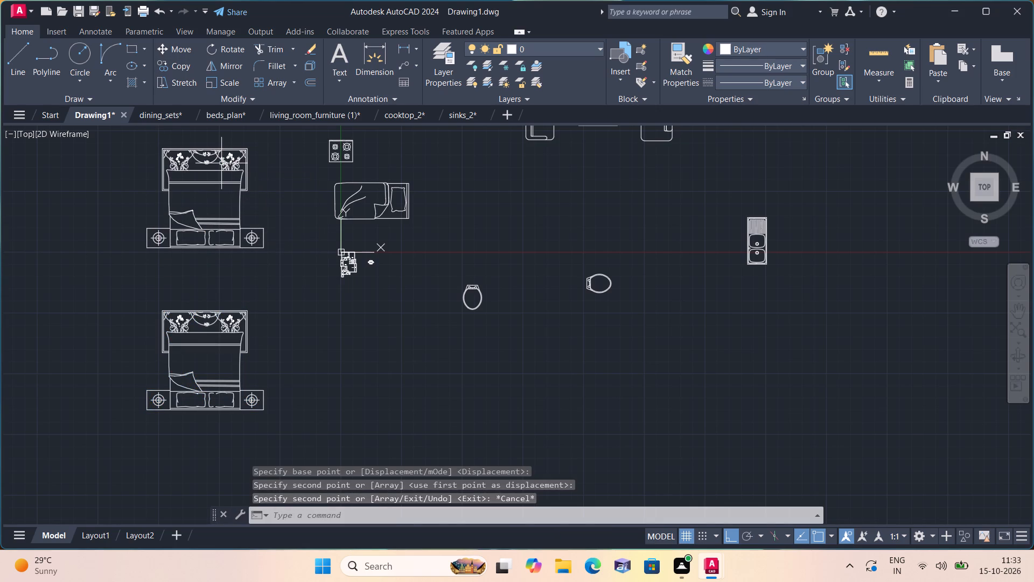
Rotate the northern double bed set 90° counterclockwise so that its headboard faces east.
scroll(221, 161, up, 1)
middle_drag(255, 252, 308, 316)
drag(376, 392, 344, 346)
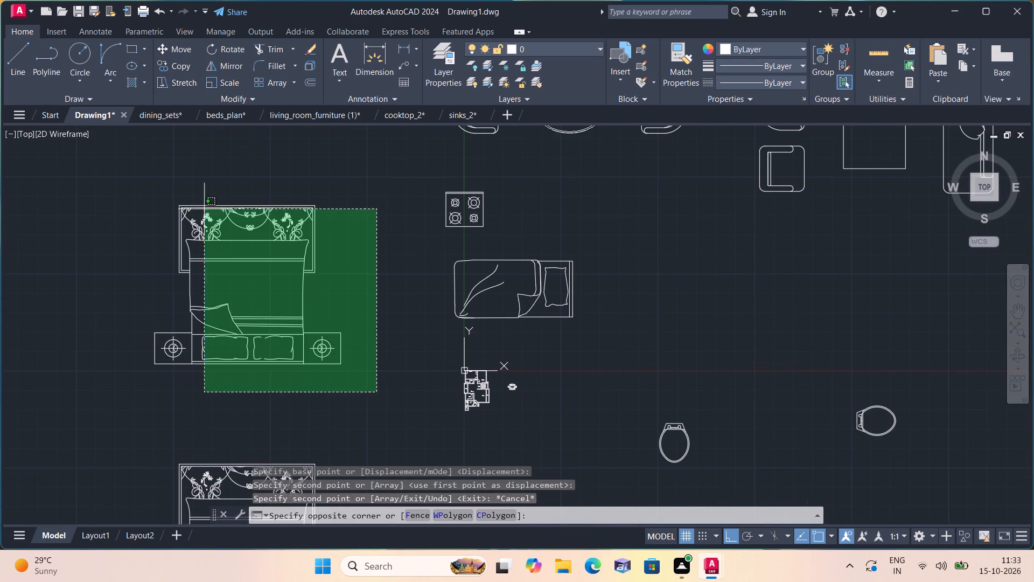
click(106, 169)
click(227, 51)
drag(234, 274, 242, 260)
click(229, 169)
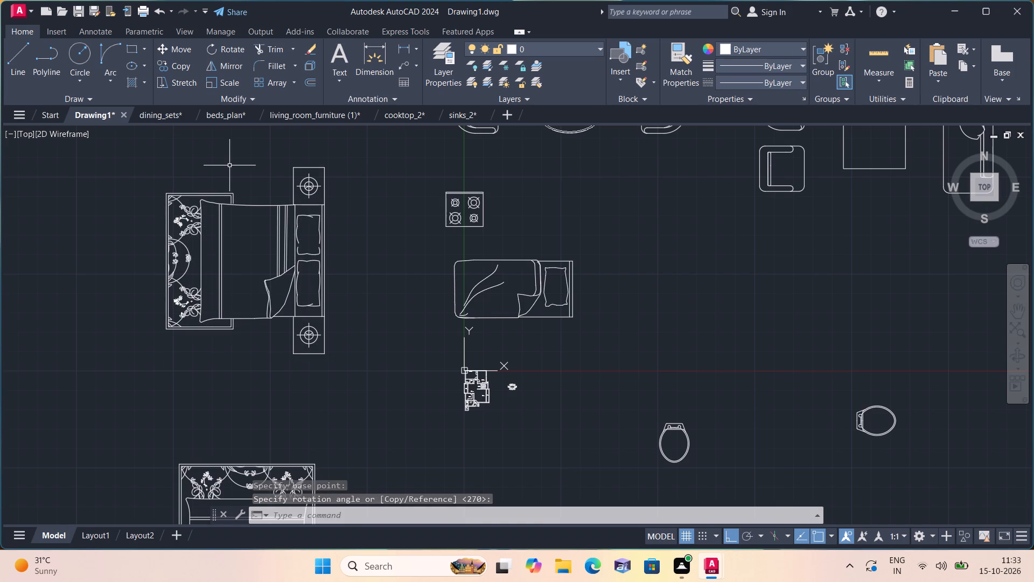
Mirror the rotated double bed set across a vertical line just west of its rug, erasing the source objects.
middle_drag(263, 225, 257, 210)
scroll(257, 210, down, 1)
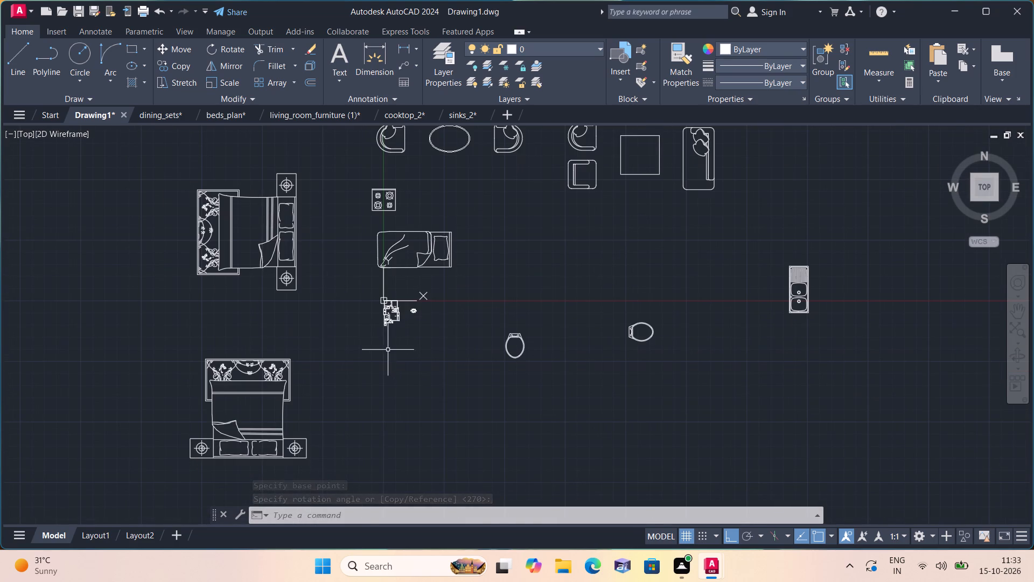
click(316, 293)
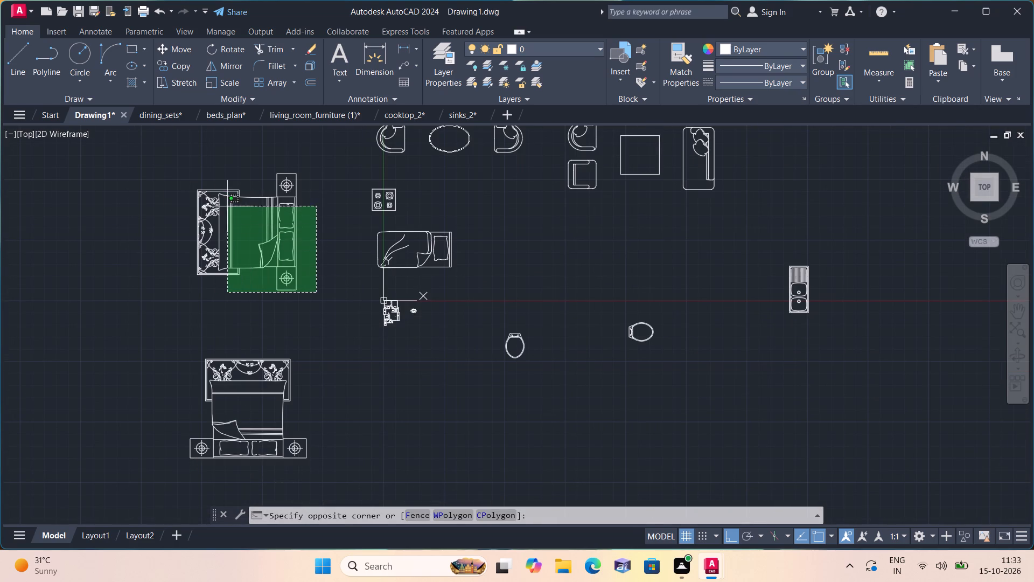
click(178, 158)
click(230, 66)
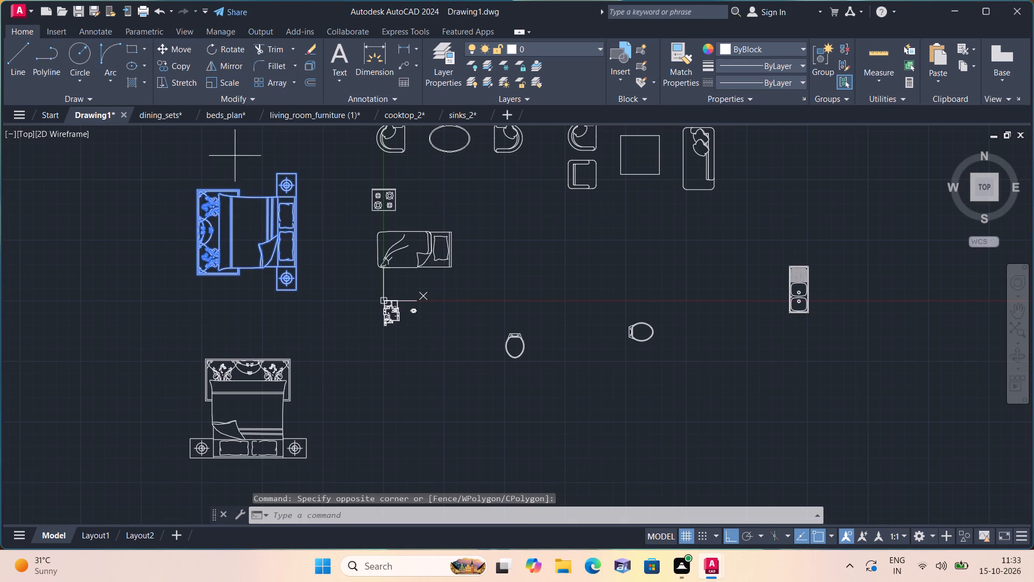
drag(167, 169, 188, 281)
click(188, 288)
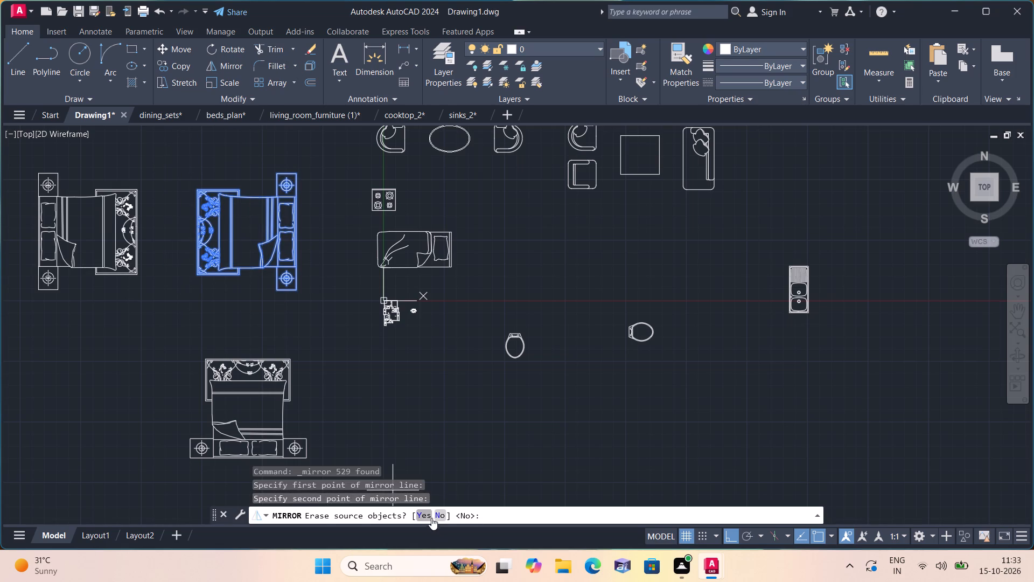
click(424, 509)
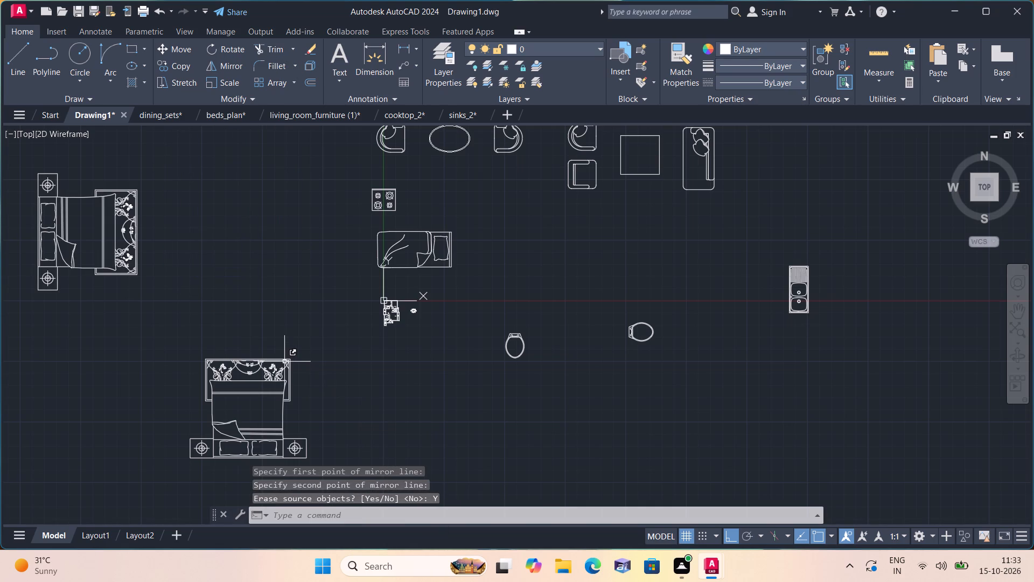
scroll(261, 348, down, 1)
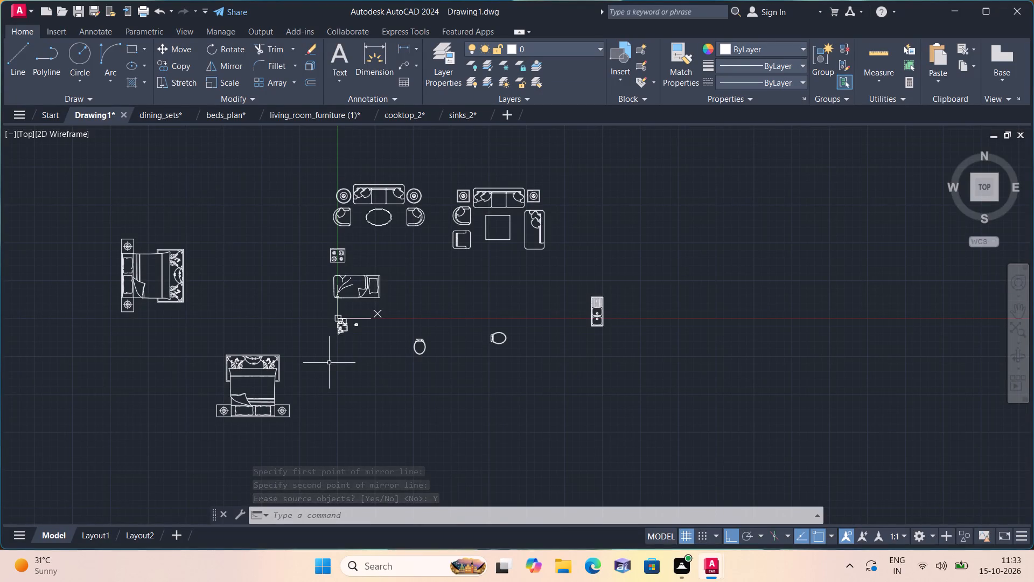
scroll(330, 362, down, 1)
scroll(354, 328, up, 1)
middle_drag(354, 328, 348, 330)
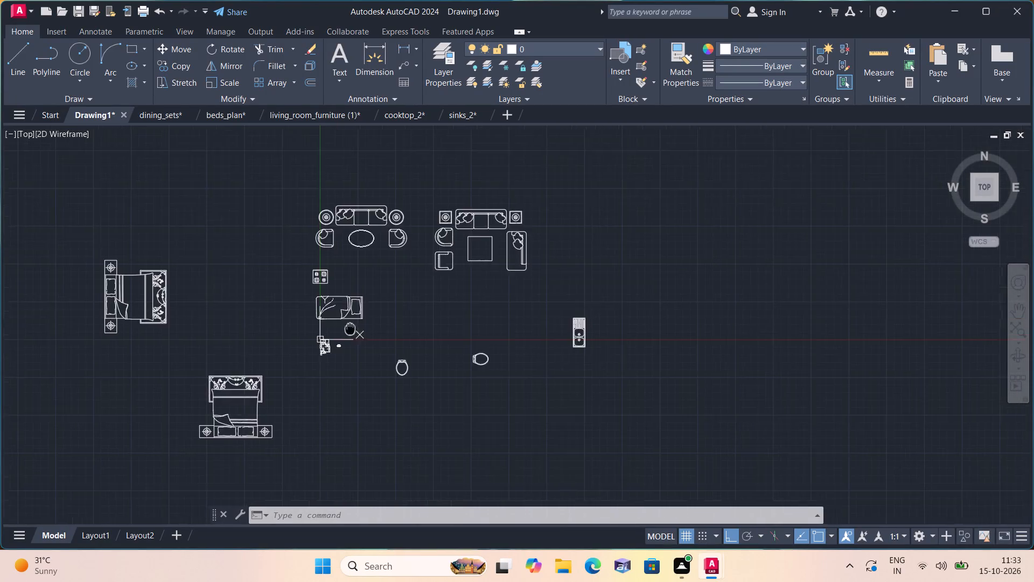
Rotate the sofa set with the oval table and round side tables by 180°.
middle_drag(348, 330, 363, 415)
scroll(409, 396, up, 1)
click(427, 317)
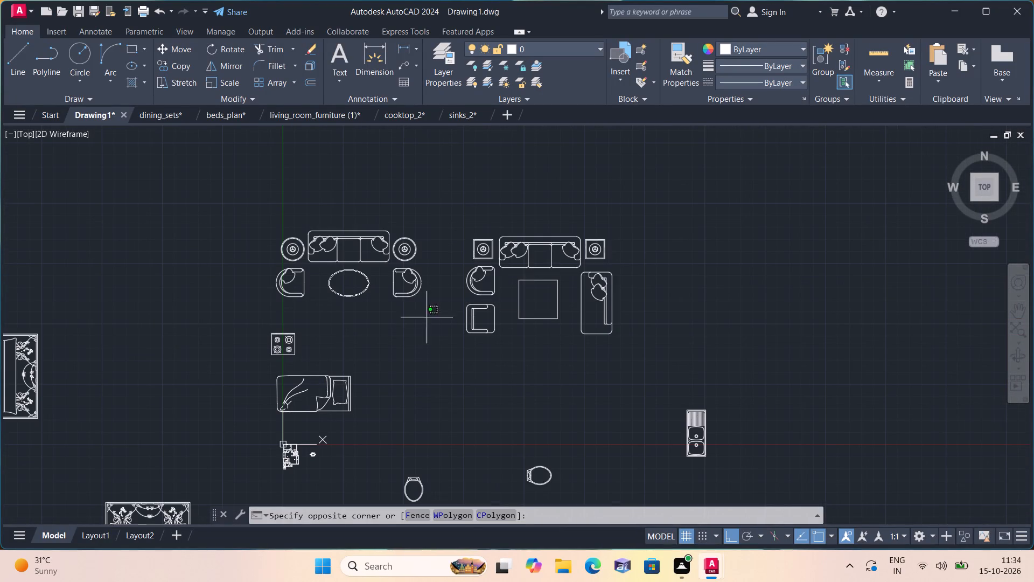
click(253, 205)
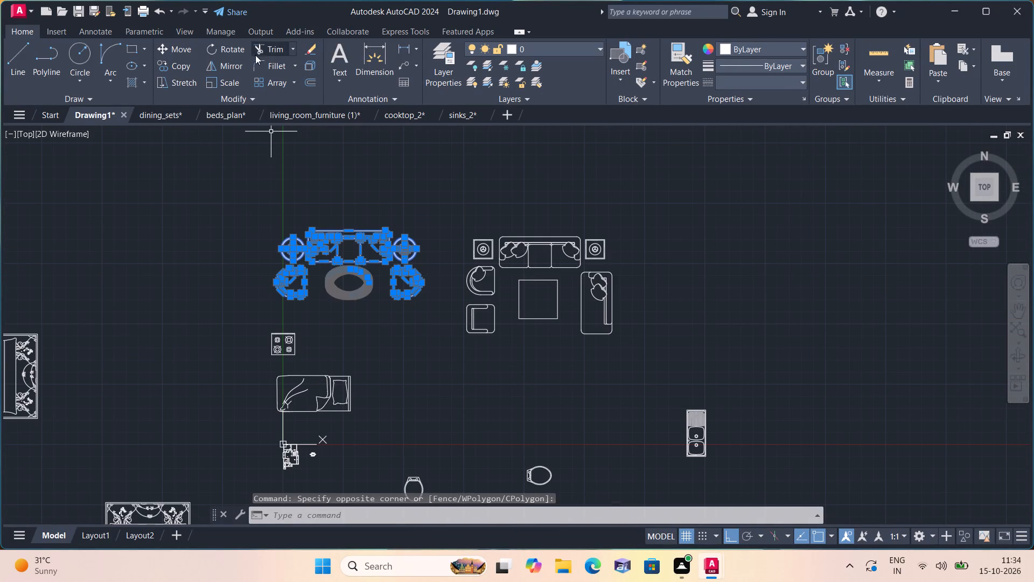
click(228, 48)
click(328, 253)
click(205, 251)
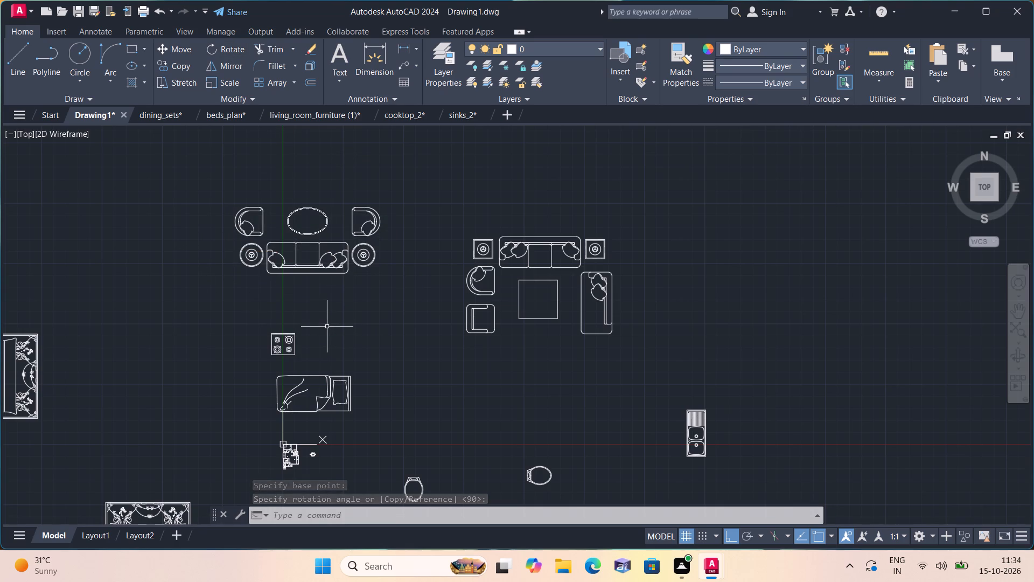
Copy the small rounded chair with two armrests, north of the semicircular chair, from the living_room_furniture (1) drawing to the clipboard.
click(324, 114)
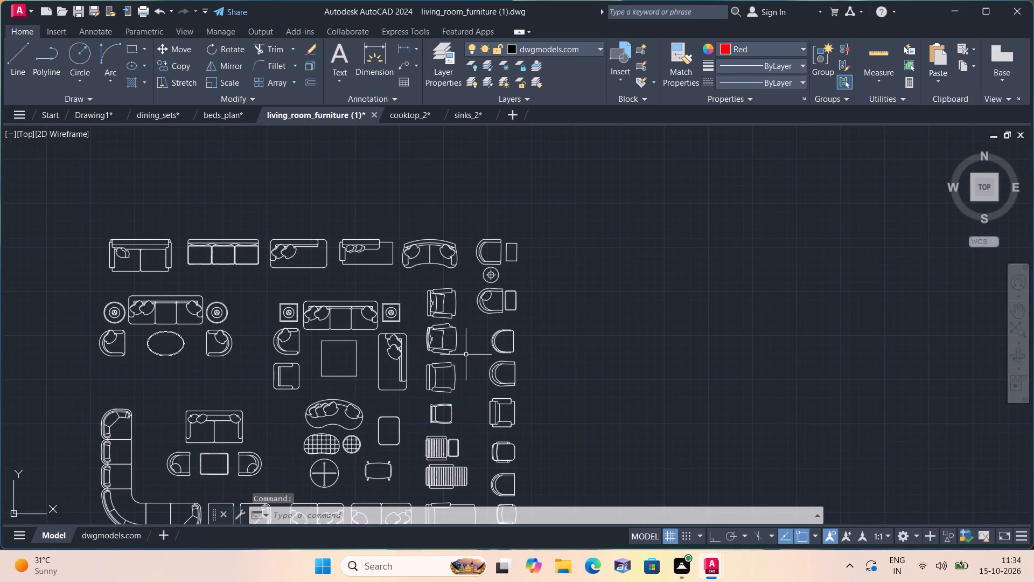
scroll(471, 347, down, 1)
scroll(463, 385, up, 3)
middle_drag(452, 369, 439, 352)
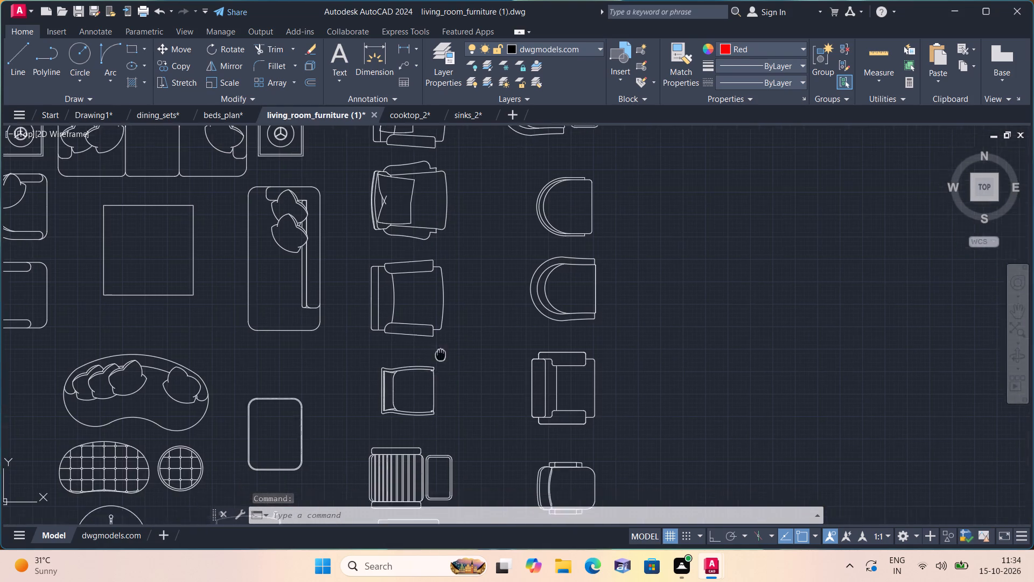
middle_drag(439, 352, 409, 273)
scroll(439, 324, down, 1)
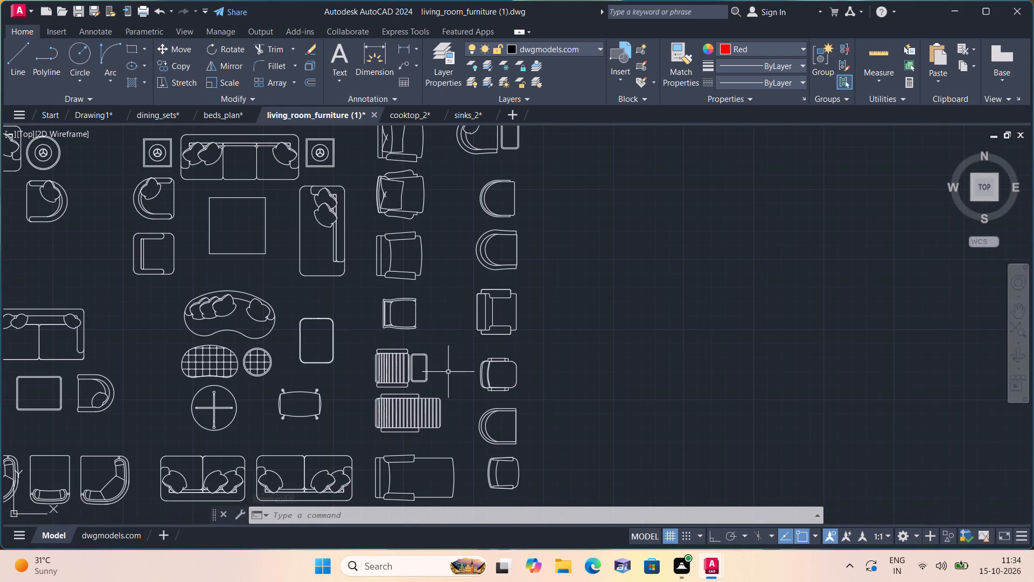
middle_drag(447, 372, 443, 359)
scroll(447, 372, down, 1)
scroll(502, 382, up, 2)
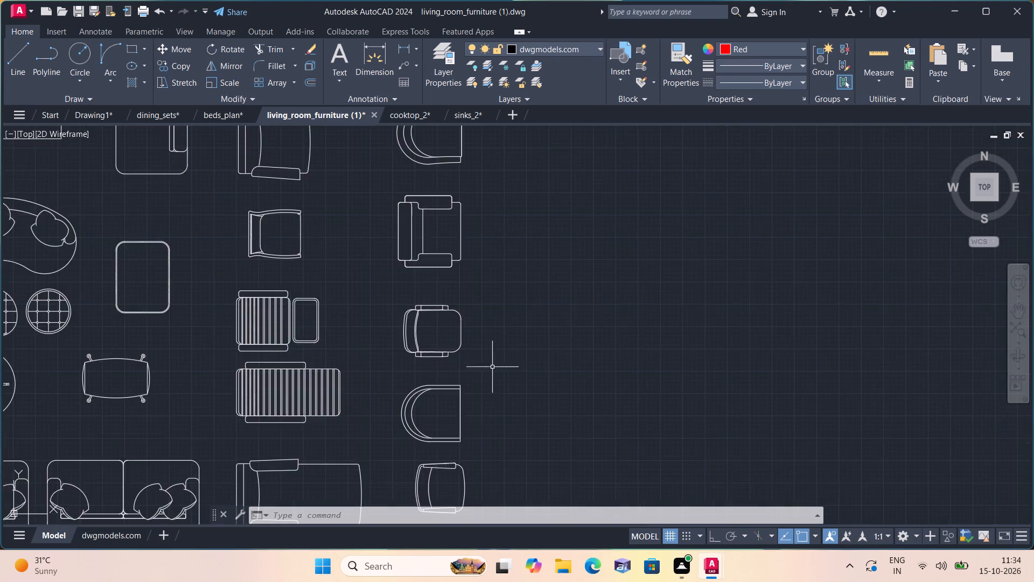
scroll(492, 366, up, 1)
click(482, 359)
click(302, 261)
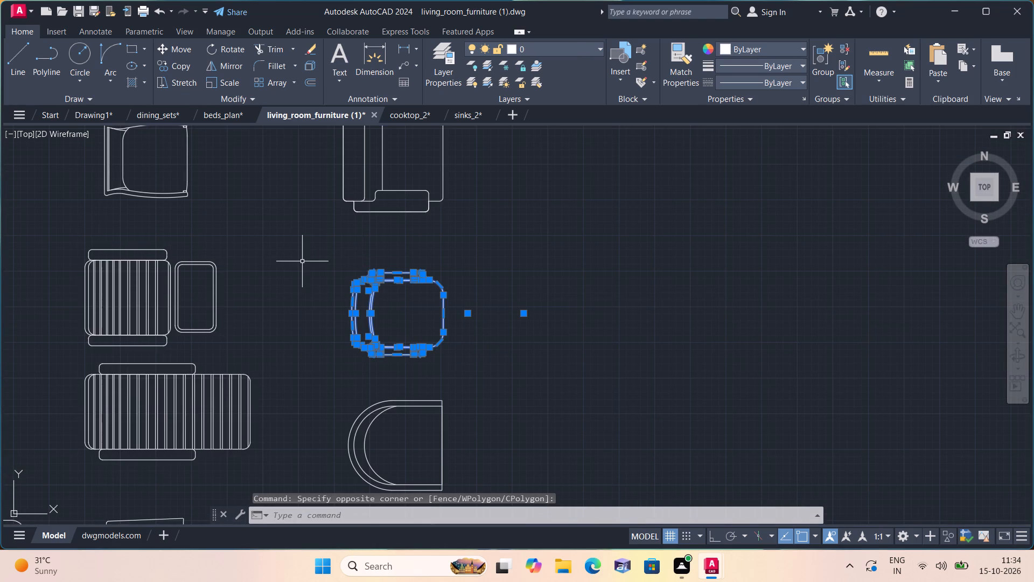
key(ctrl+c)
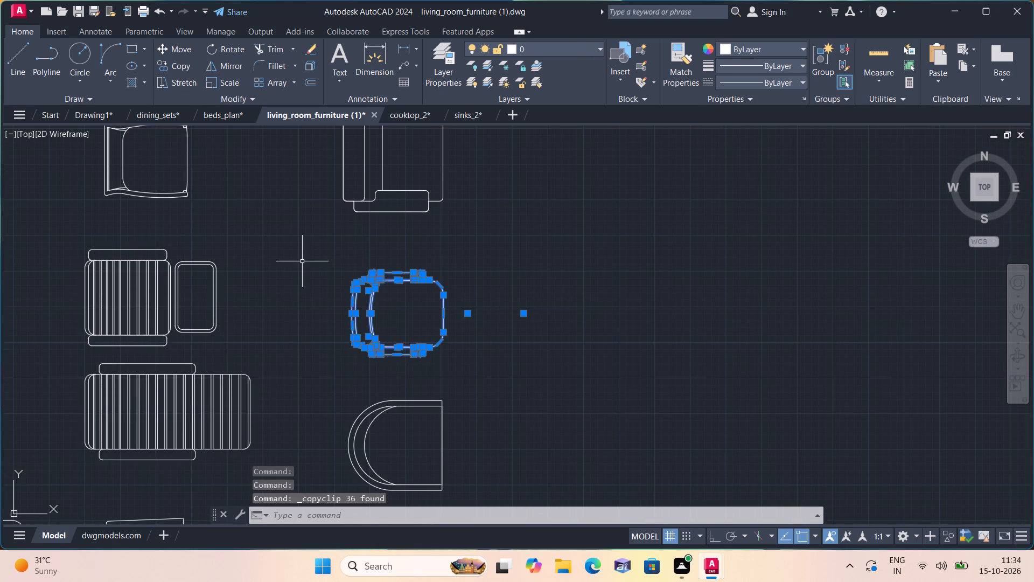
Paste the chair into Drawing1 in the open space southeast of the rotated sofa set, northeast of the cooktop.
click(96, 114)
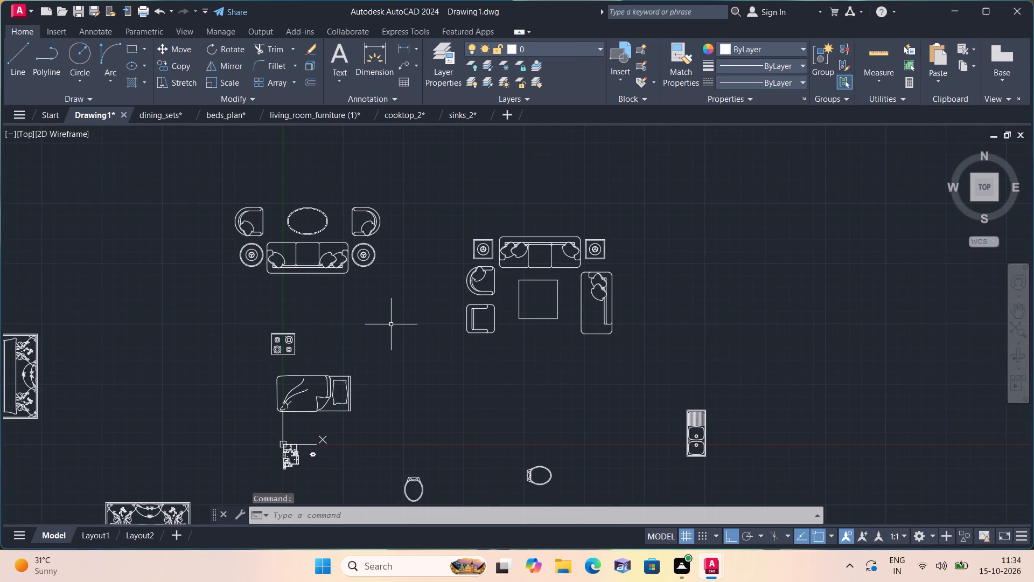
key(ctrl+v)
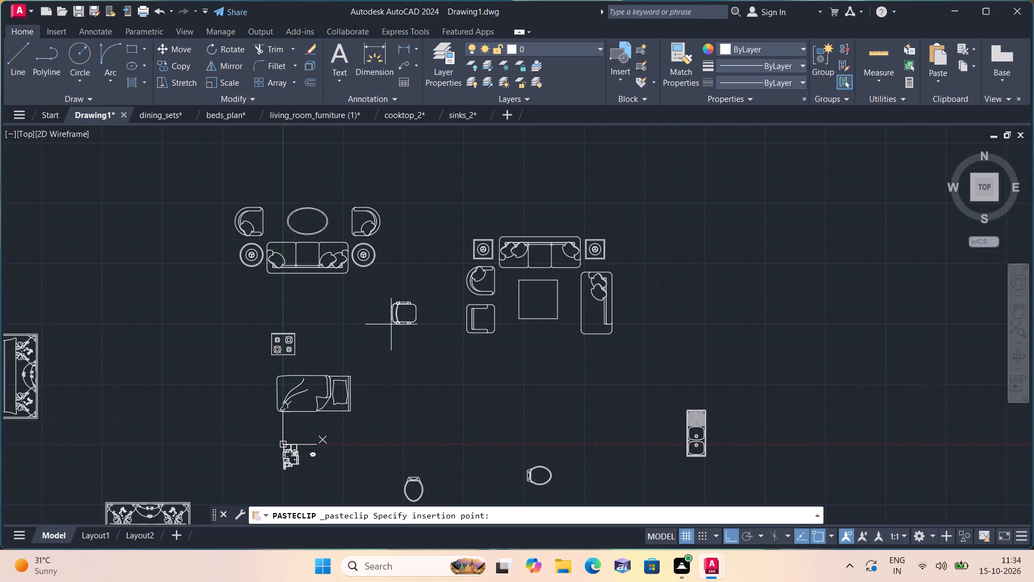
scroll(310, 330, up, 2)
click(369, 314)
Mirror the pasted chair across a vertical line just east of it, keeping the source chair.
drag(515, 349, 496, 328)
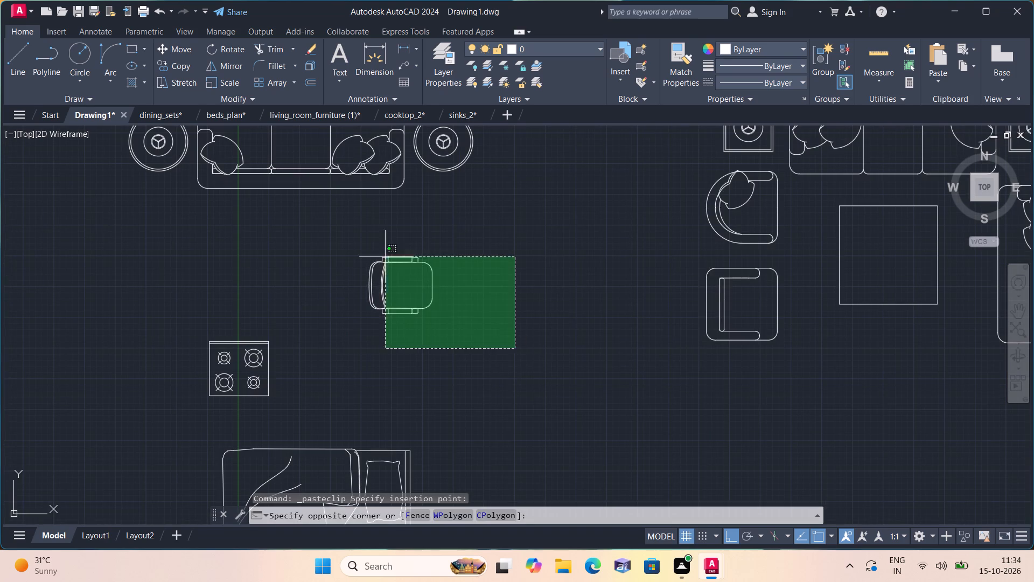
click(325, 230)
click(226, 63)
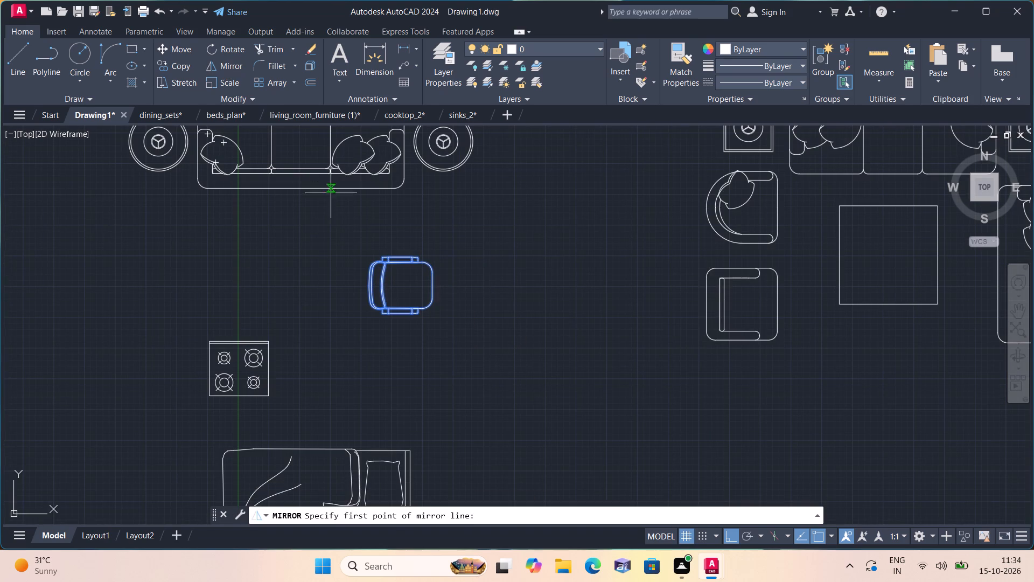
drag(468, 245, 486, 327)
click(489, 370)
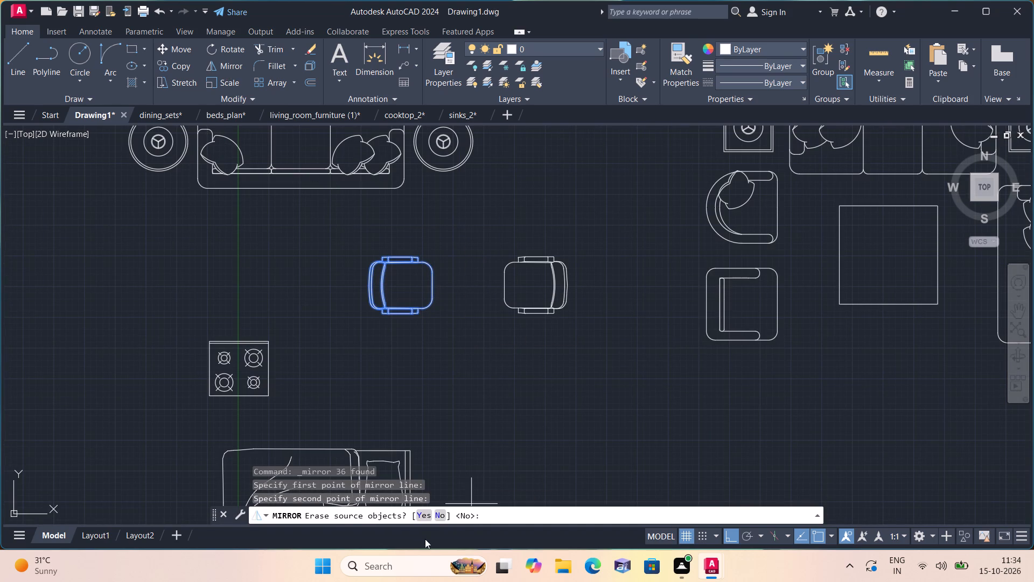
click(439, 513)
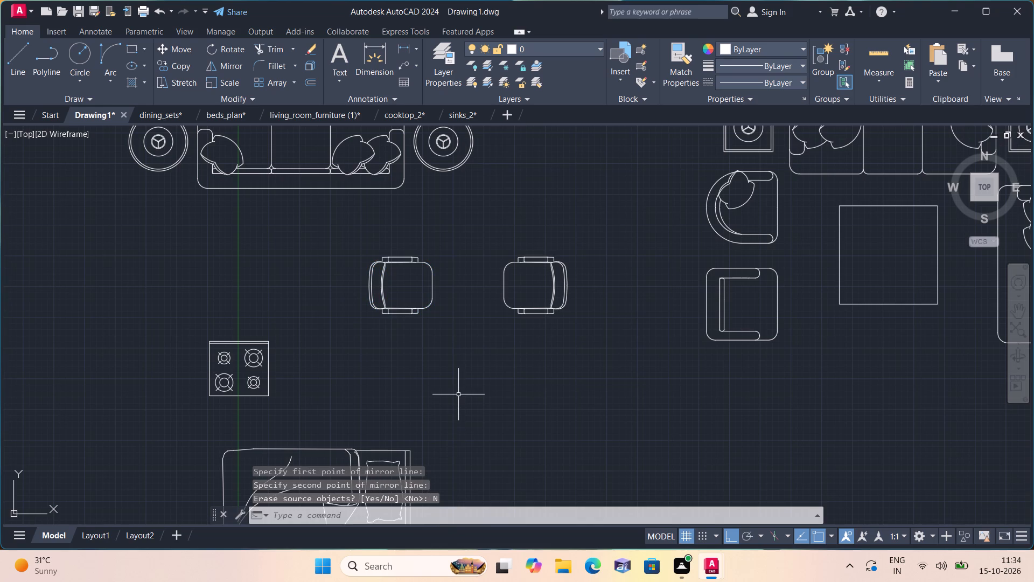
Copy the square single-bowl sink from the sinks_2 drawing into Drawing1, northwest of the cooktop.
scroll(458, 393, down, 1)
click(460, 112)
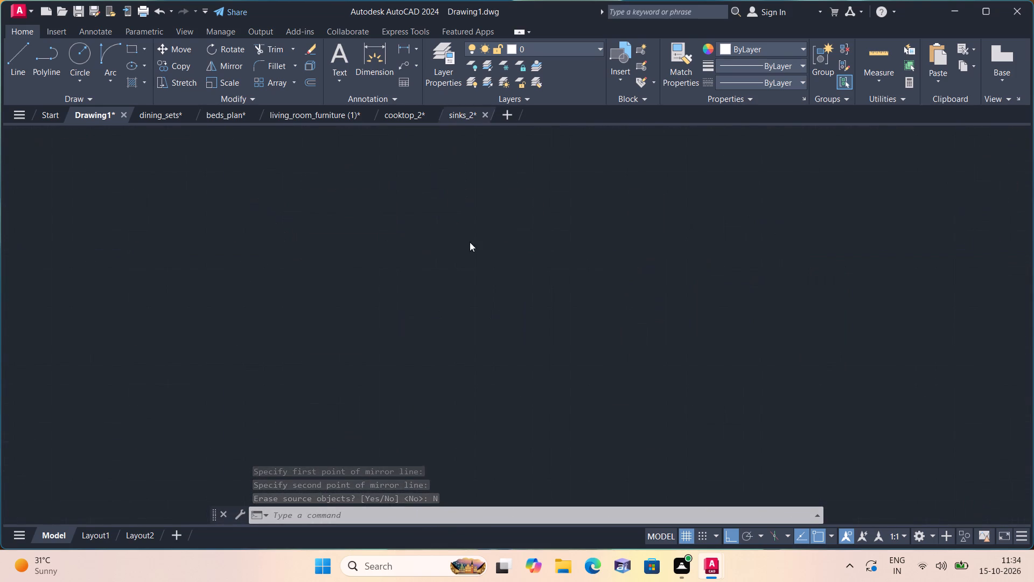
click(501, 406)
click(492, 400)
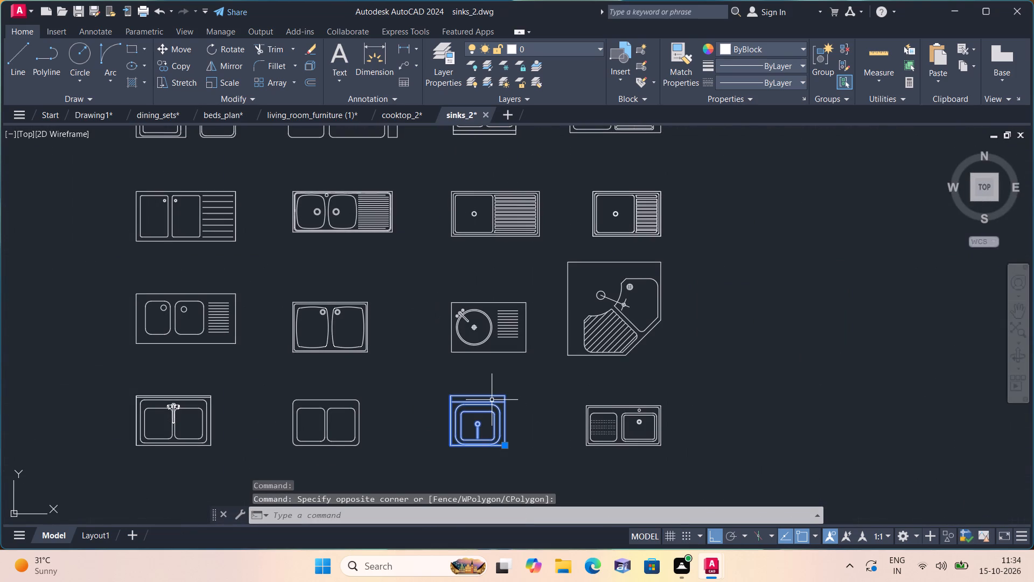
key(ctrl+c)
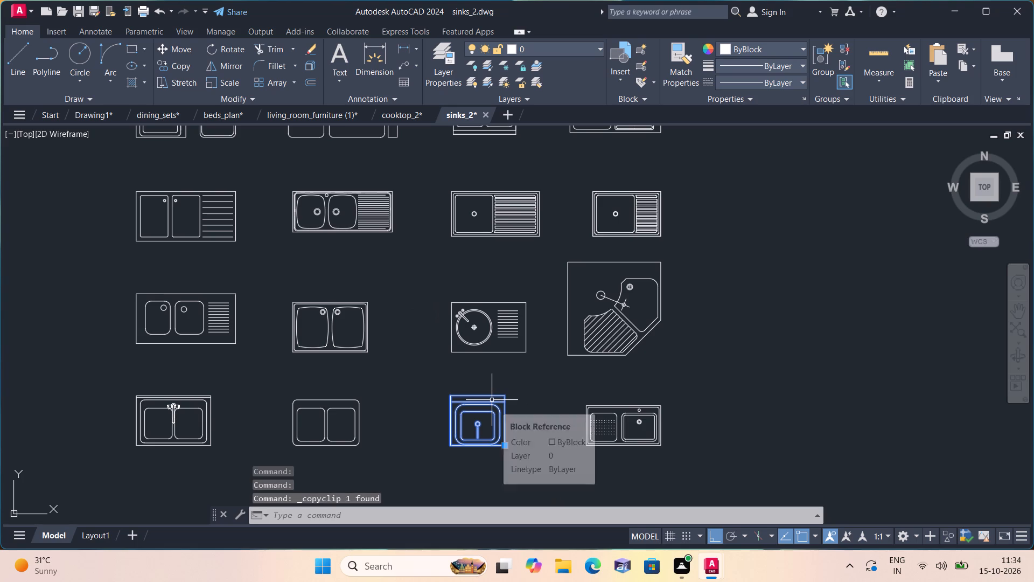
click(84, 109)
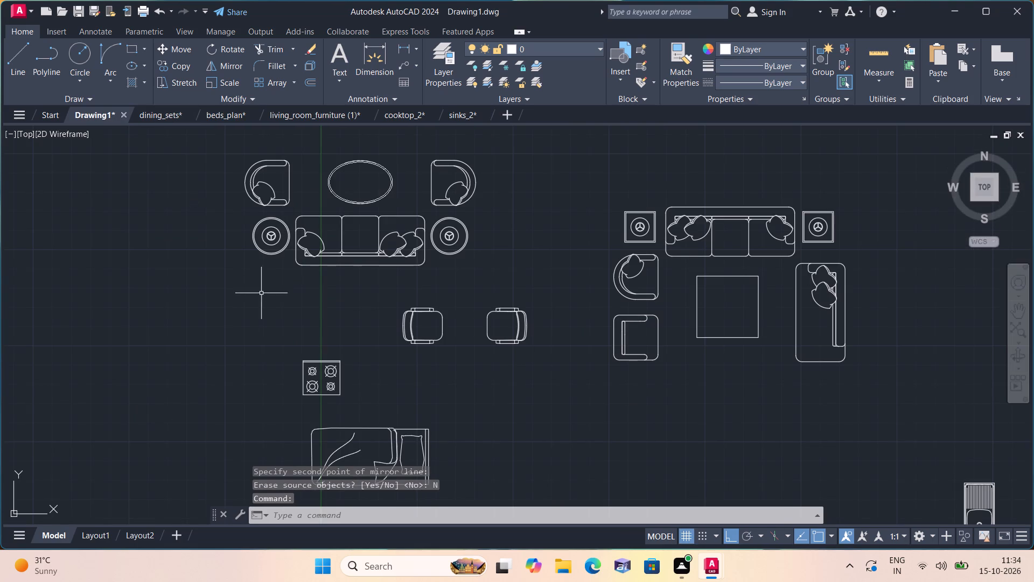
key(ctrl+v)
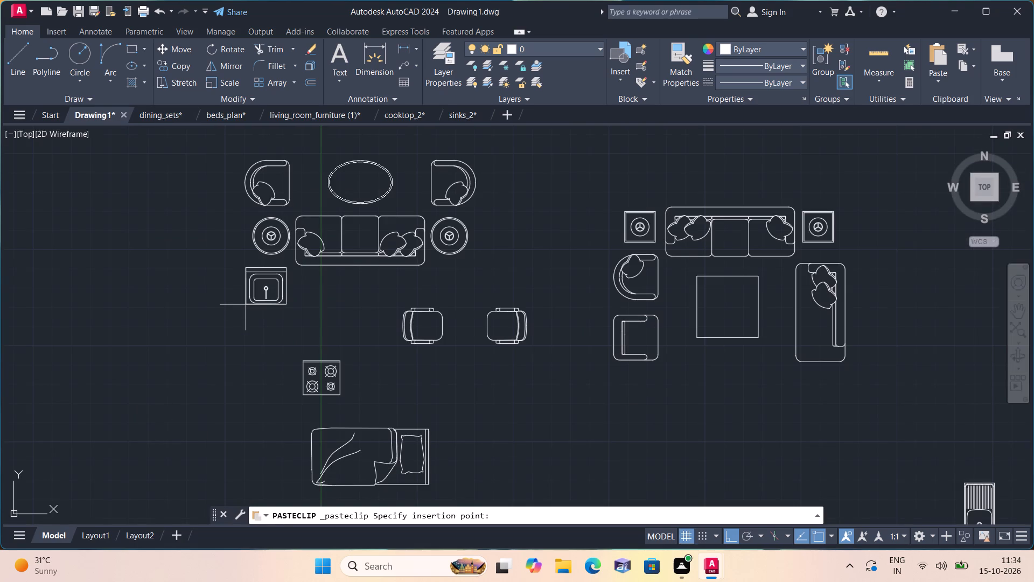
click(229, 334)
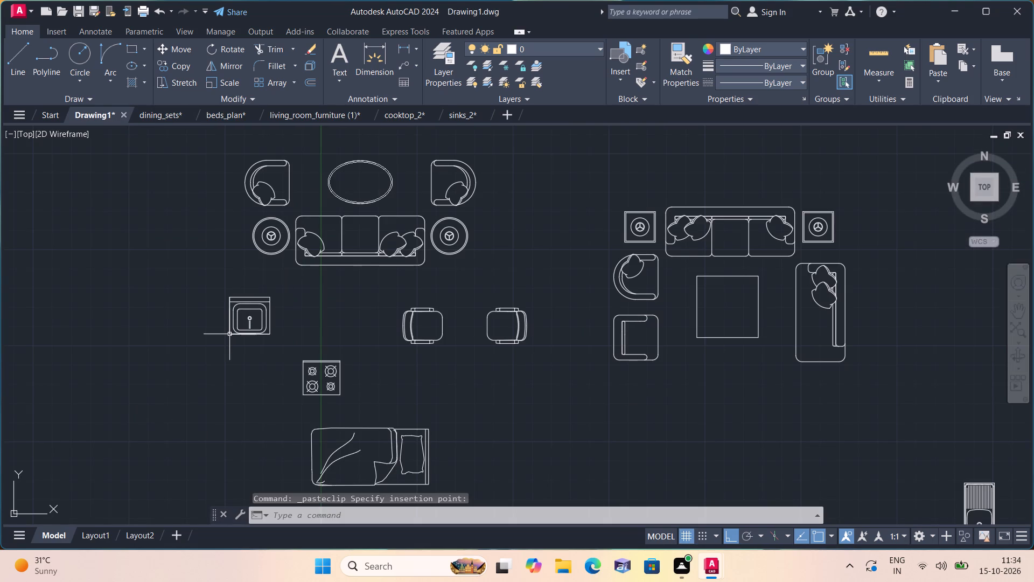
Turn Ortho off and scale the eight-seat oval dining set freehand about its centre to roughly one-sixth of its size.
scroll(277, 371, down, 1)
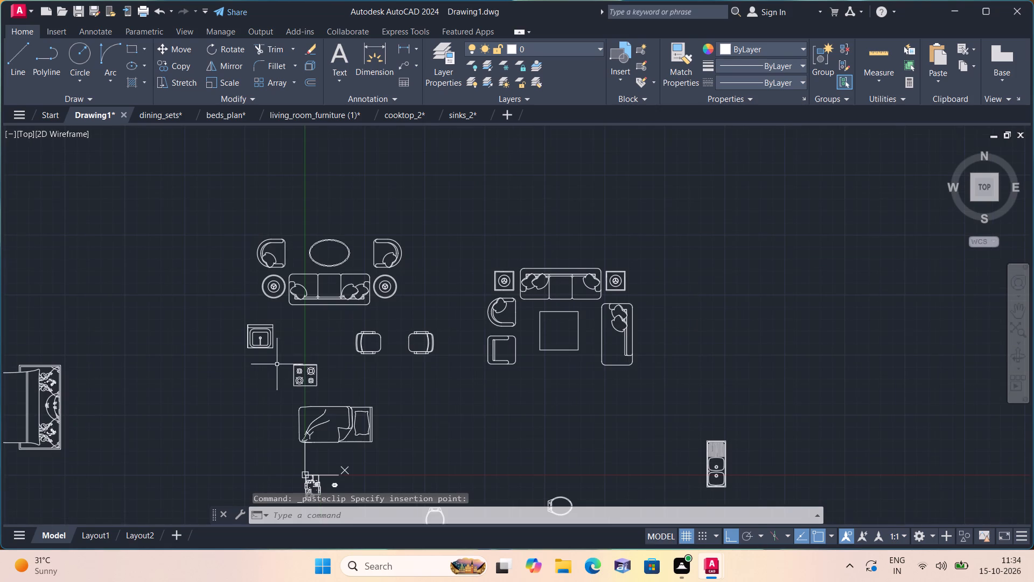
middle_drag(325, 370, 330, 243)
scroll(337, 287, down, 1)
scroll(273, 433, up, 1)
middle_drag(287, 428, 284, 427)
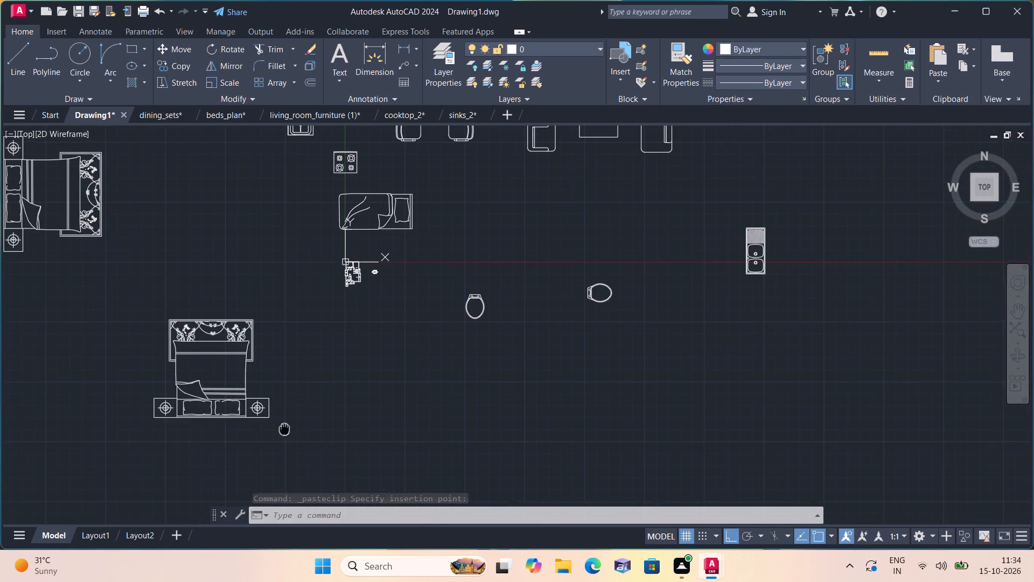
middle_drag(284, 427, 314, 422)
click(734, 532)
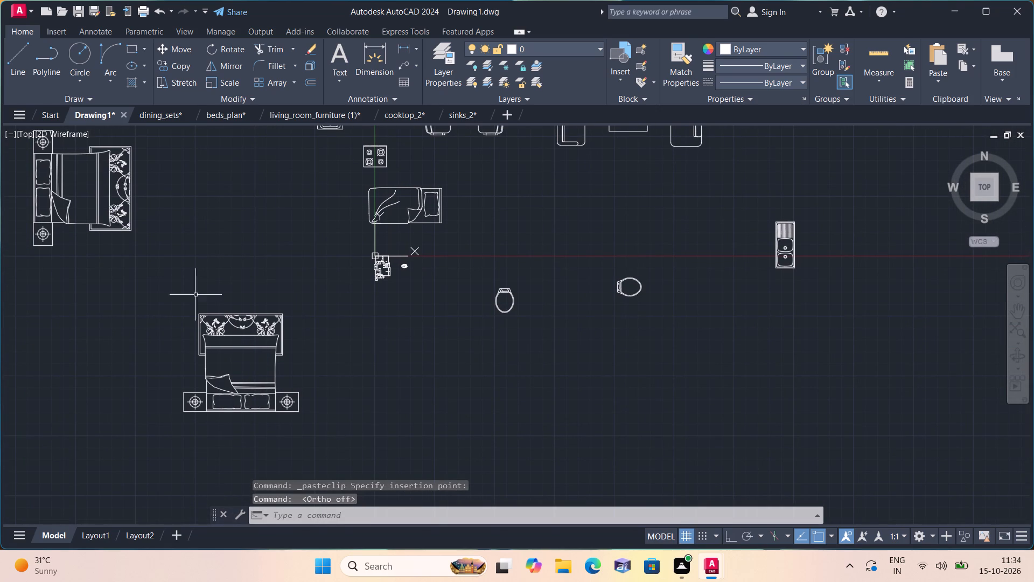
scroll(369, 266, up, 3)
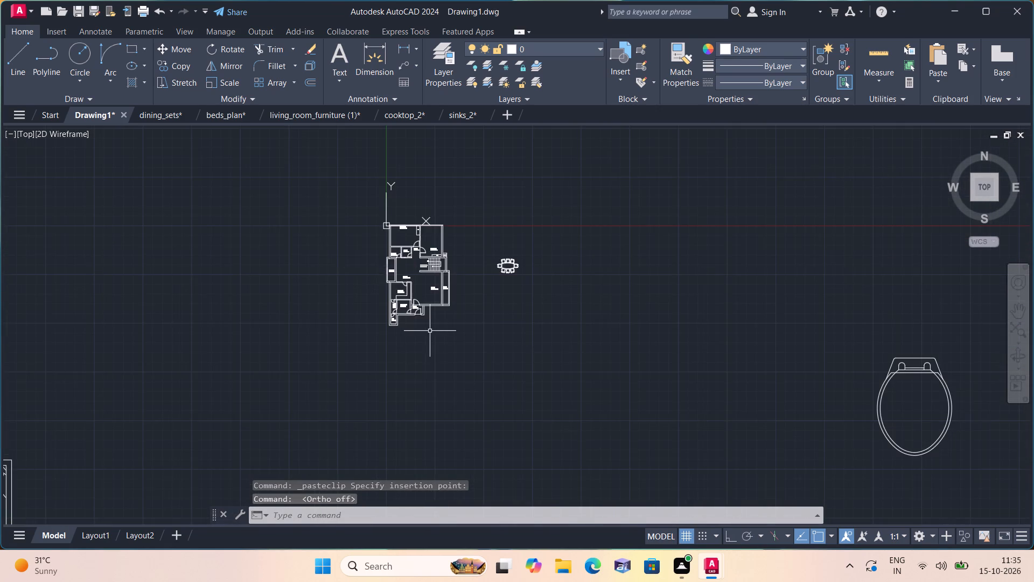
scroll(441, 331, up, 1)
middle_drag(408, 318, 309, 301)
scroll(479, 275, up, 1)
click(482, 264)
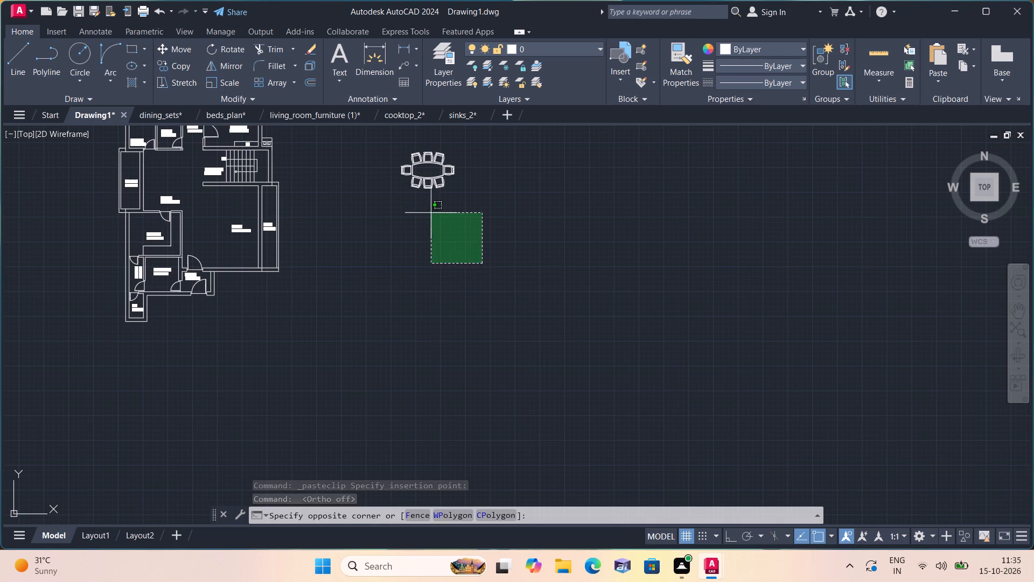
middle_drag(409, 219, 423, 275)
click(399, 195)
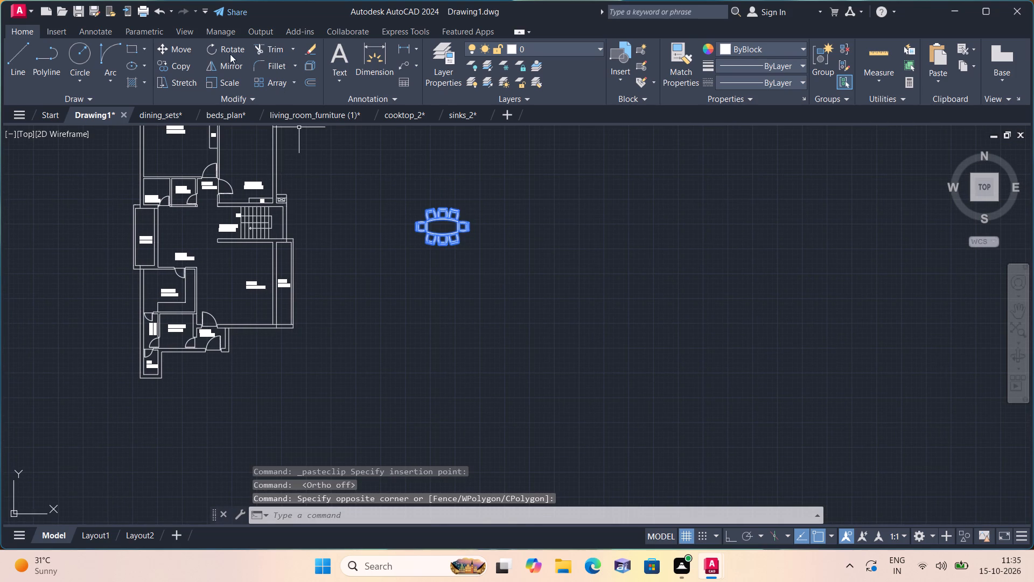
click(233, 81)
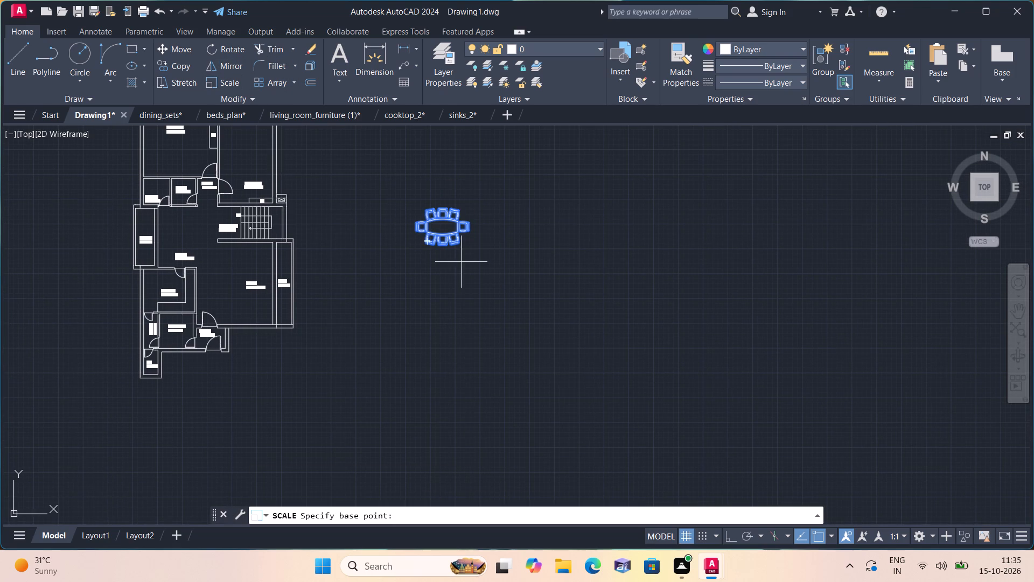
scroll(418, 224, up, 2)
click(464, 228)
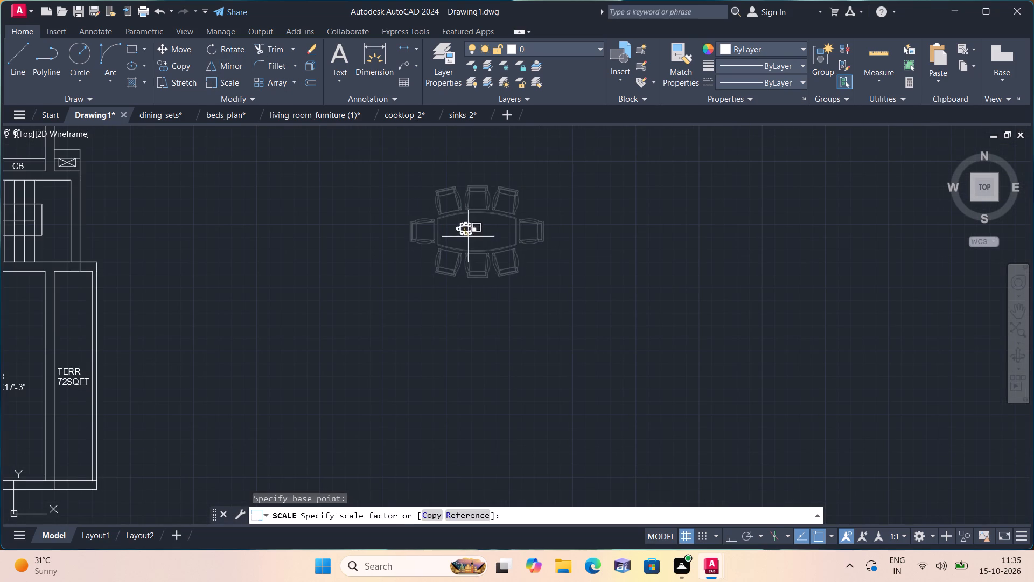
click(469, 238)
Move the scaled dining set into the dining room, just north of the DINING label.
drag(557, 270, 534, 251)
click(357, 154)
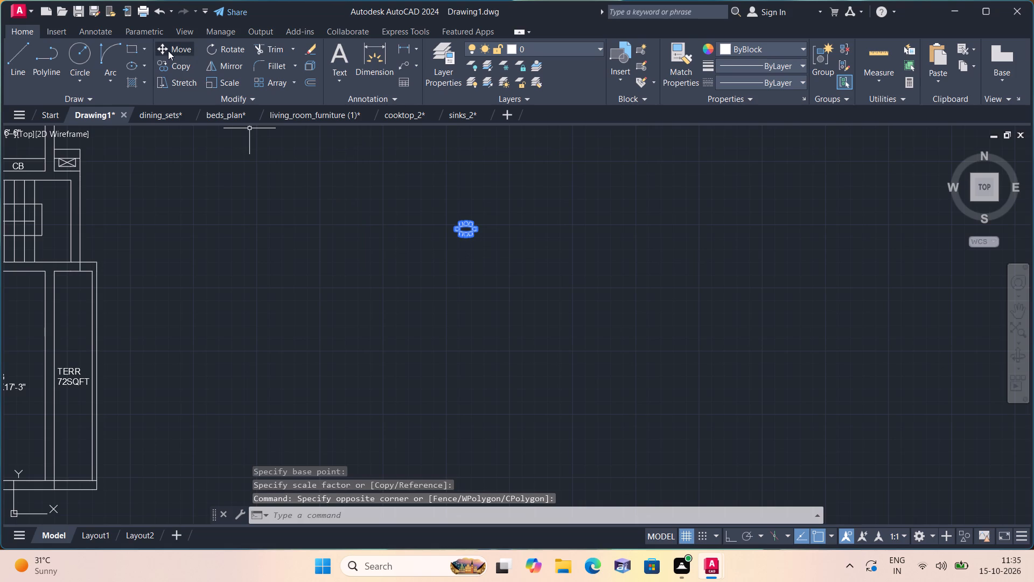
click(167, 45)
click(481, 233)
scroll(397, 260, down, 1)
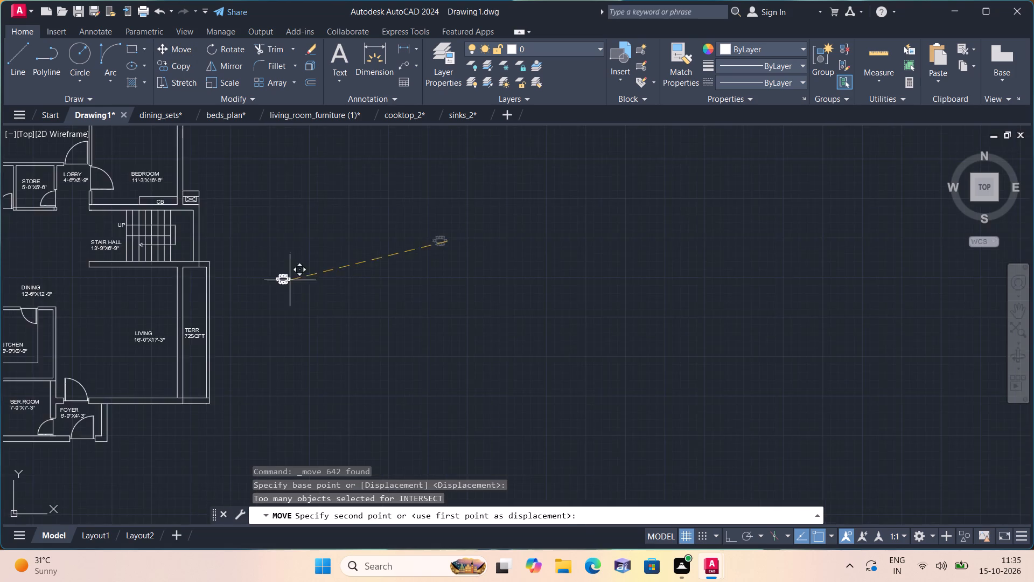
scroll(276, 282, down, 1)
scroll(103, 268, up, 2)
middle_drag(183, 293, 336, 274)
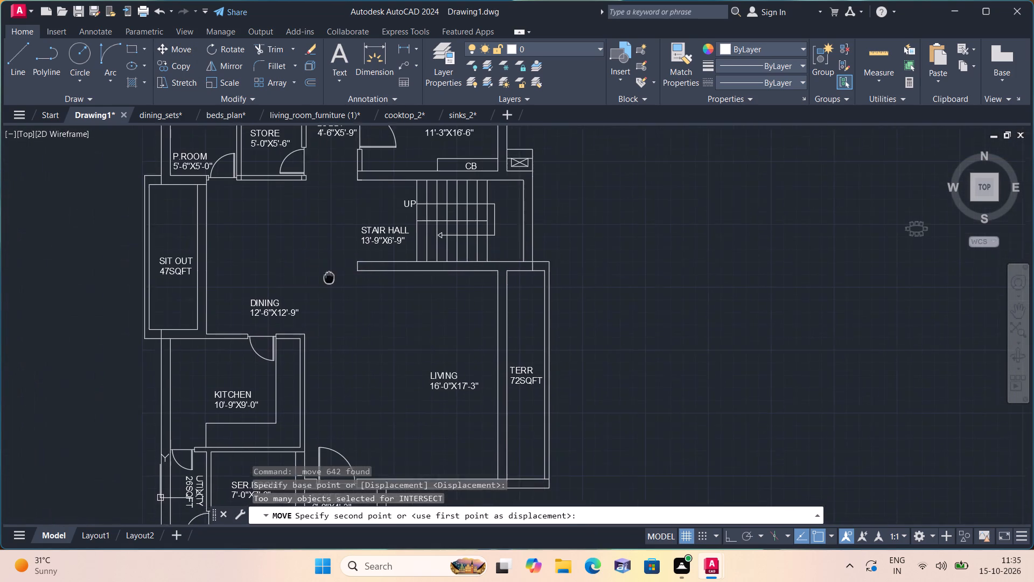
middle_drag(336, 274, 337, 273)
scroll(273, 244, up, 1)
click(292, 251)
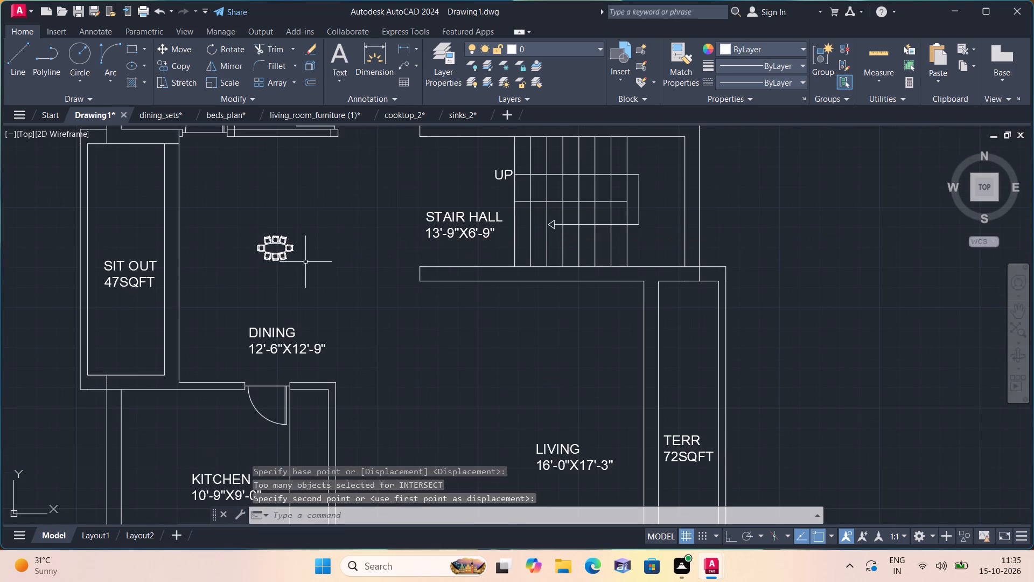
Turn Ortho on to rotate the dining set a quarter turn so its long axis runs north-south, and turn Ortho off.
click(306, 262)
click(184, 175)
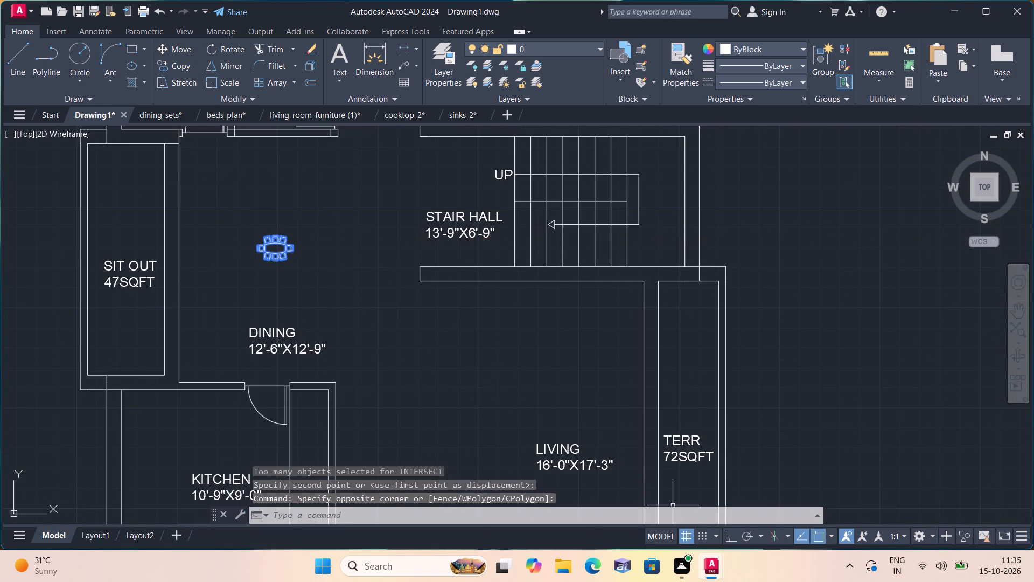
click(734, 541)
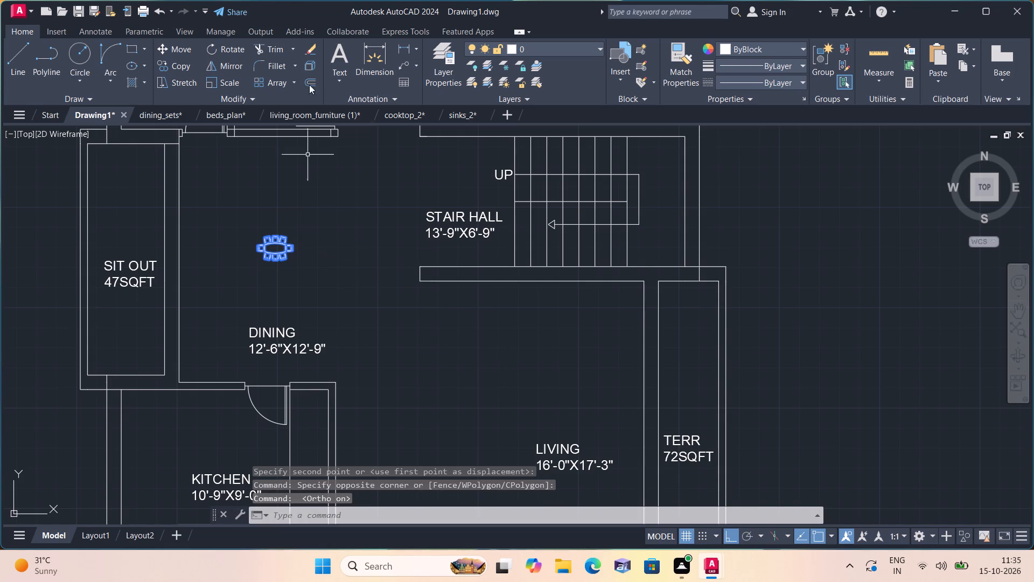
click(221, 51)
click(284, 249)
click(265, 188)
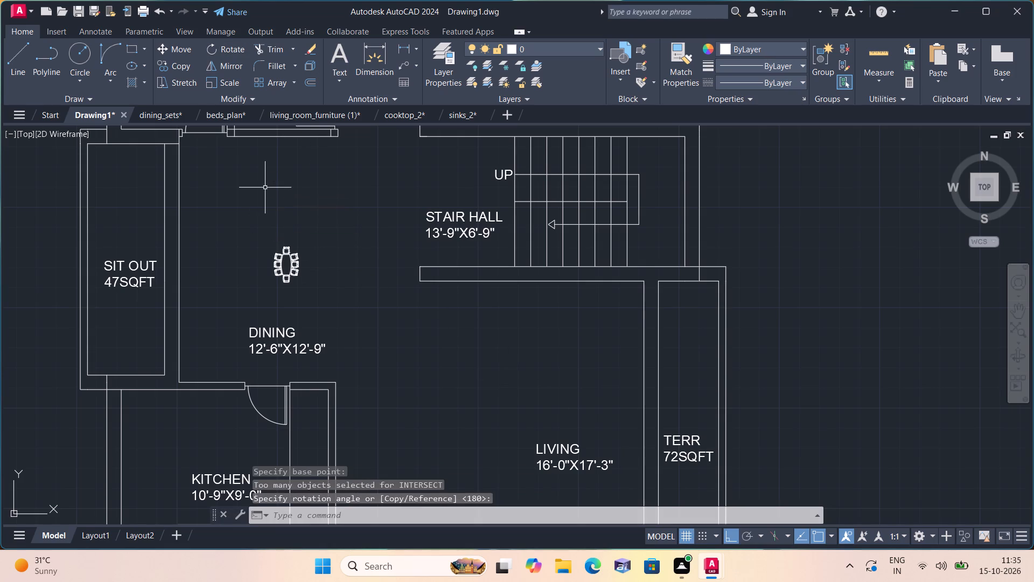
click(735, 541)
Move the rotated dining set slightly northwest within the dining room, keeping it north of the DINING label.
scroll(282, 256, up, 2)
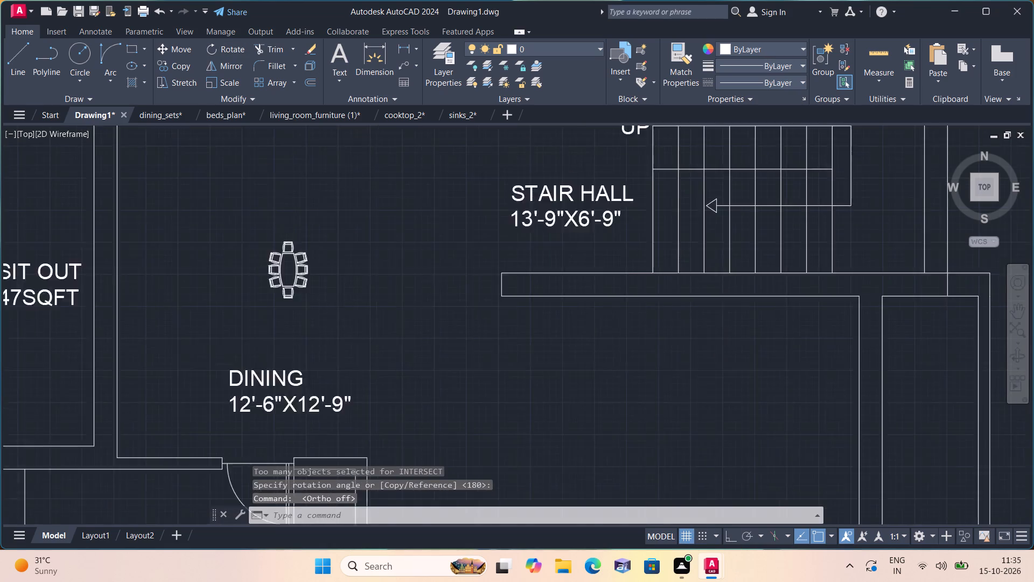
drag(355, 345, 347, 334)
click(195, 193)
scroll(259, 89, down, 1)
click(177, 47)
scroll(294, 244, down, 1)
click(296, 267)
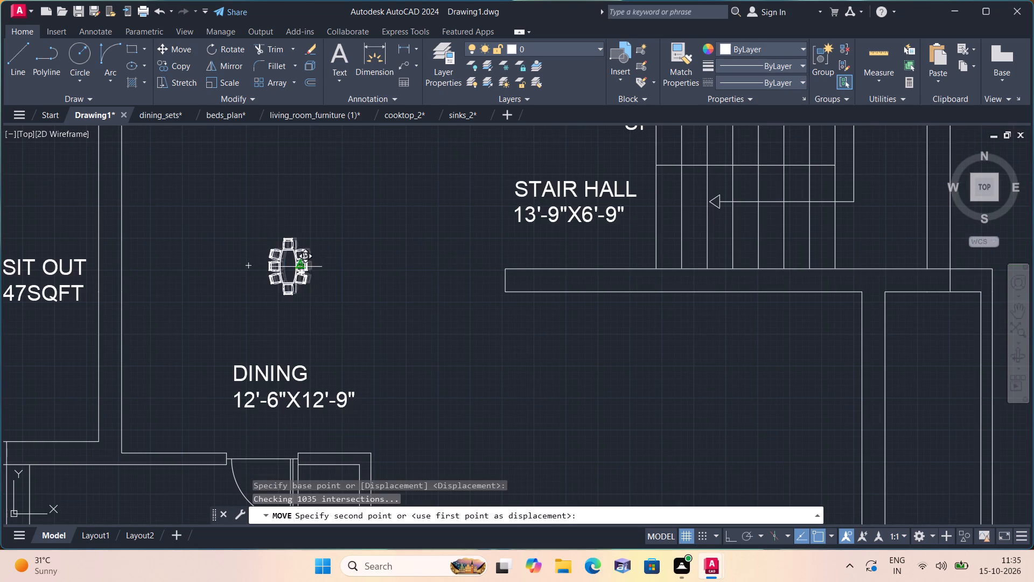
middle_drag(271, 242, 301, 283)
scroll(301, 283, down, 1)
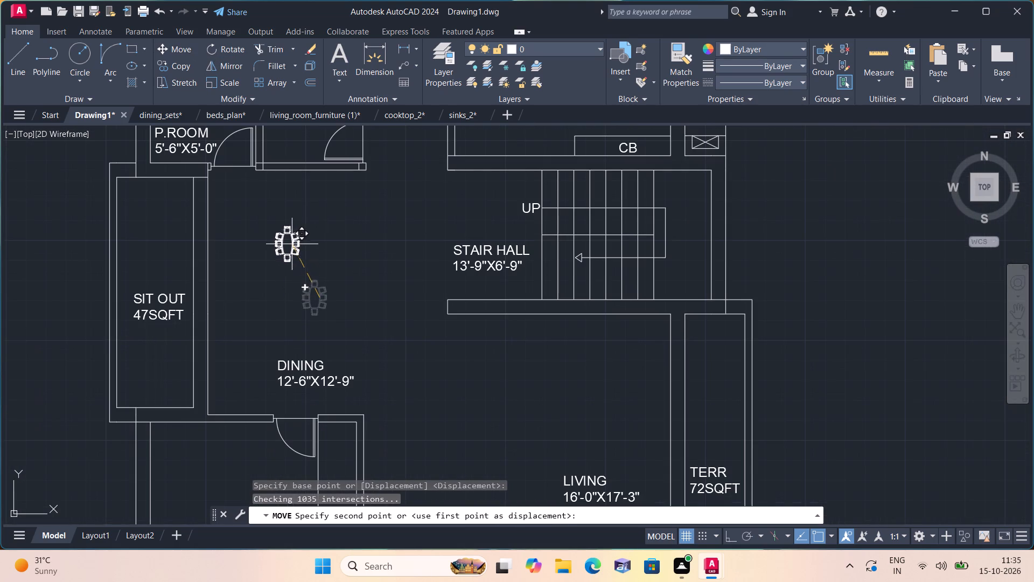
click(288, 259)
Scale the dining set up freehand about its centre to roughly three and a half times its size.
click(326, 303)
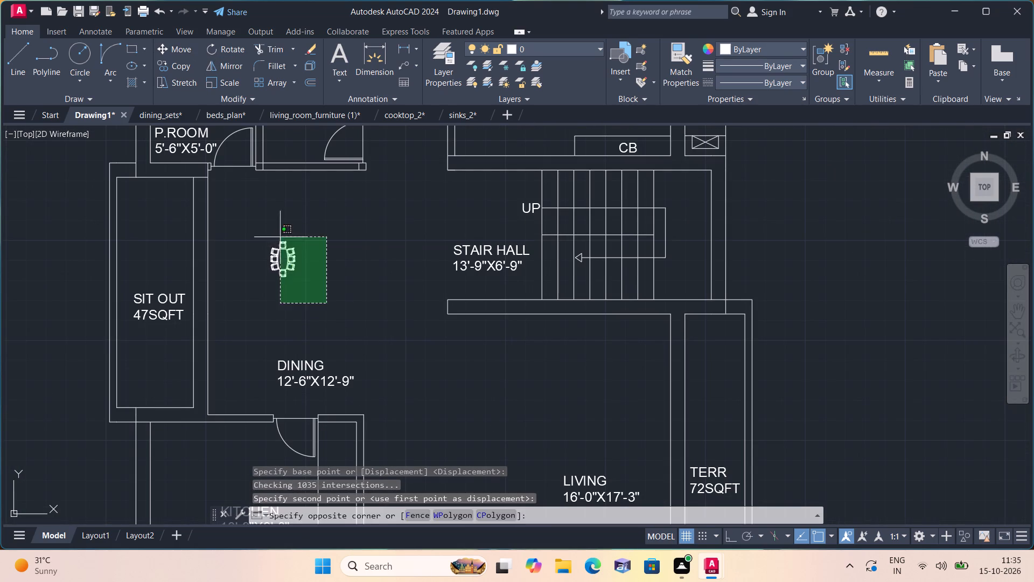
click(255, 214)
click(223, 82)
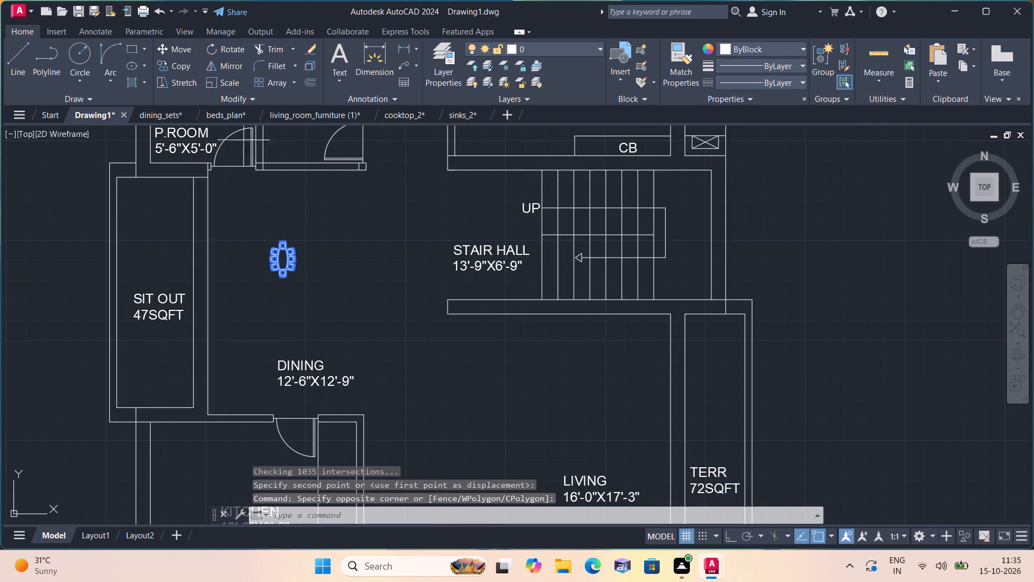
click(280, 255)
click(319, 302)
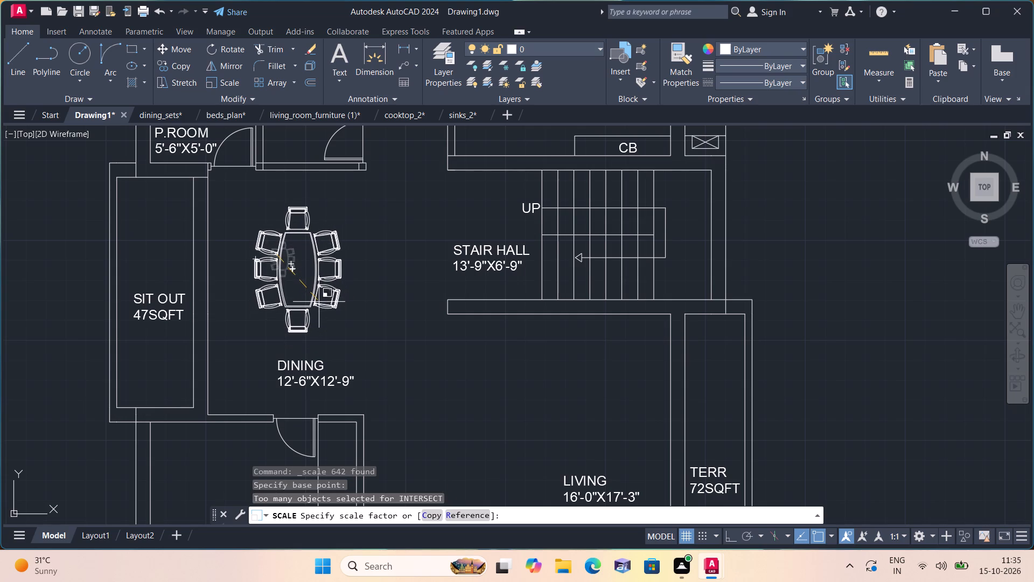
Move the oversized toilet from southeast of the floor plan to just outside the plan's east side.
scroll(311, 285, down, 4)
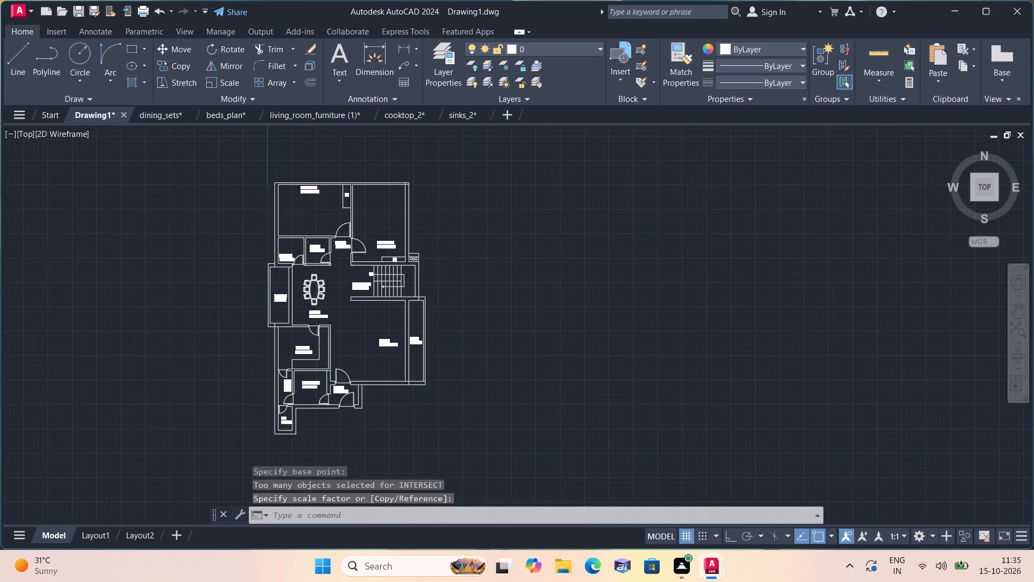
scroll(325, 302, down, 1)
middle_drag(829, 463, 666, 349)
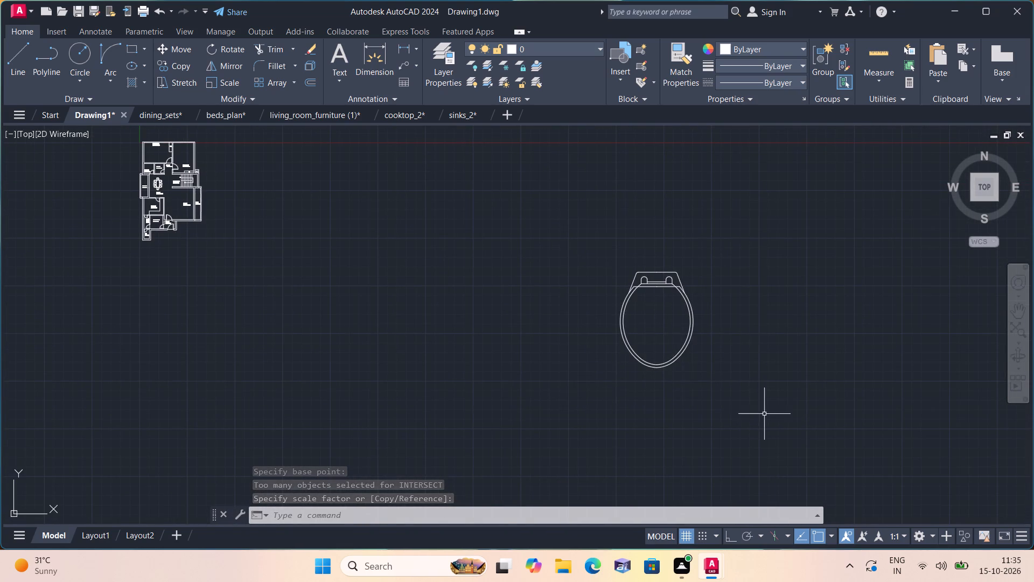
drag(764, 413, 754, 407)
click(538, 246)
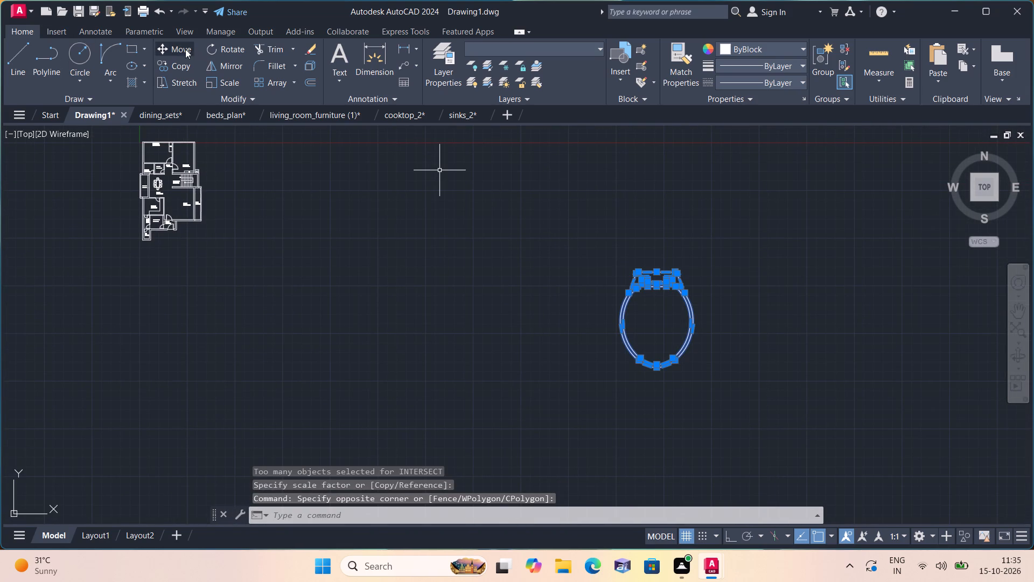
drag(173, 41, 180, 55)
click(642, 328)
scroll(221, 254, up, 1)
middle_drag(224, 240, 278, 328)
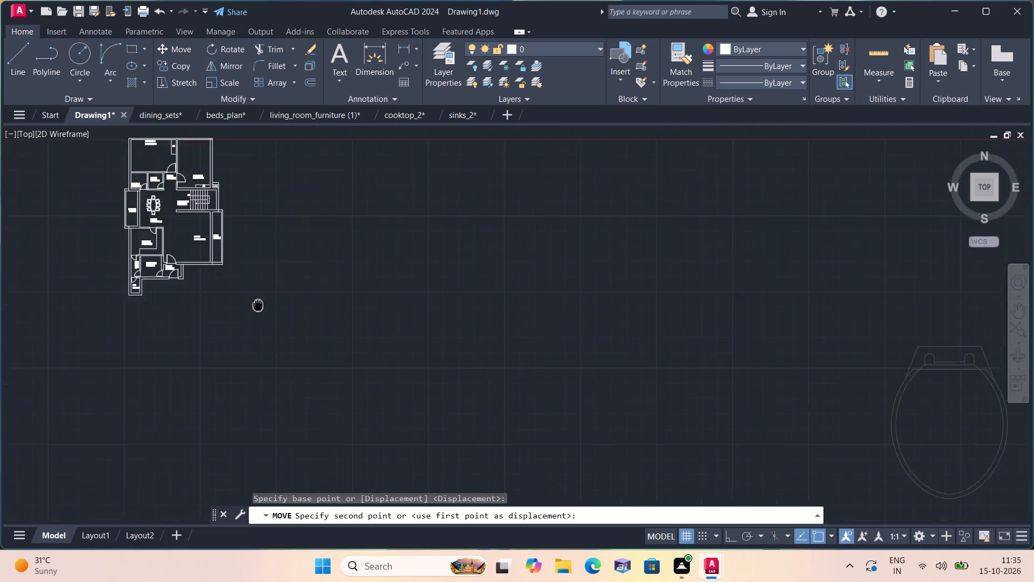
middle_drag(278, 328, 302, 358)
click(336, 295)
Scale the toilet down freehand about a point inside its bowl to roughly one-twelfth of its size.
drag(456, 382, 425, 332)
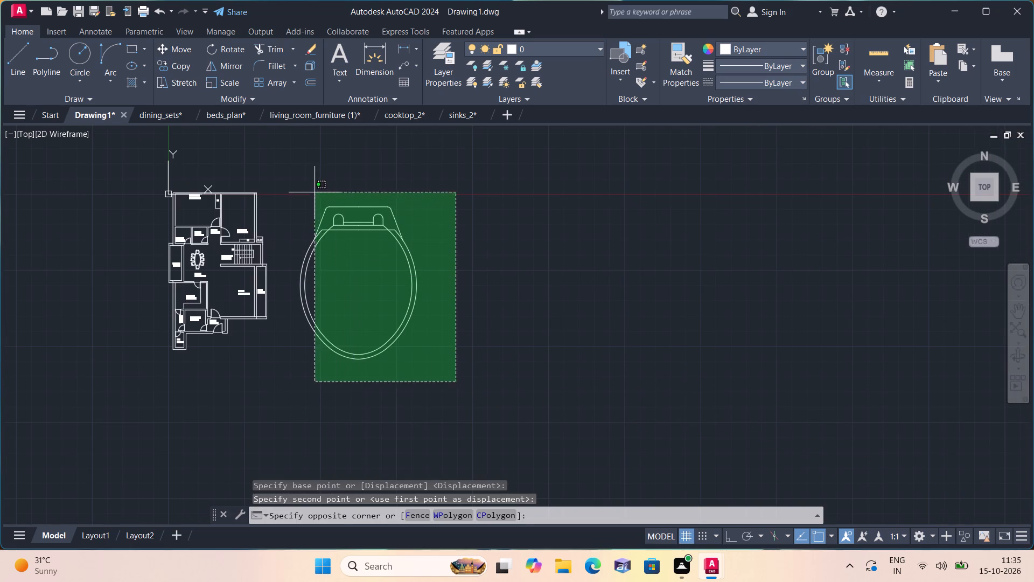
click(315, 192)
click(228, 81)
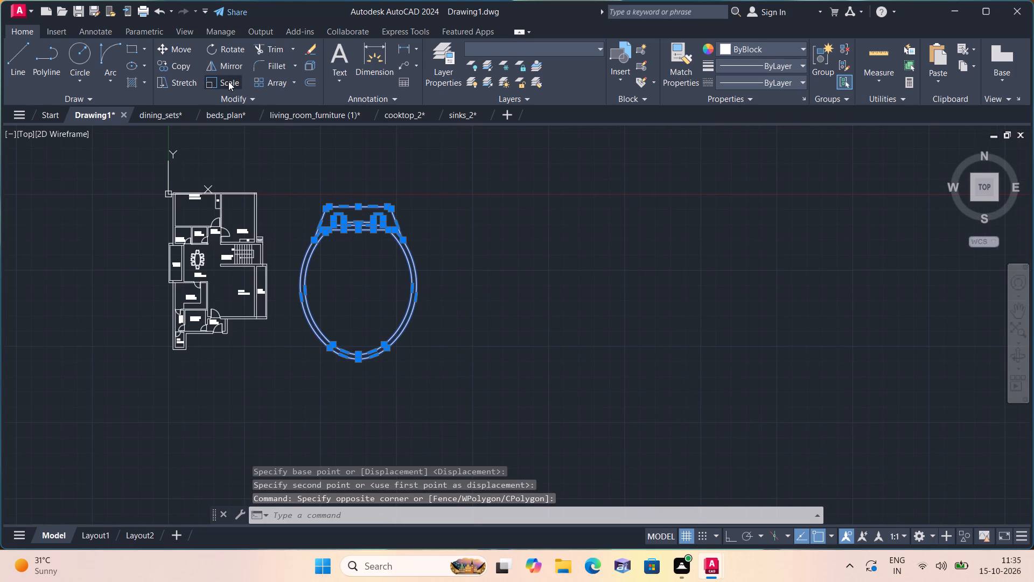
click(343, 269)
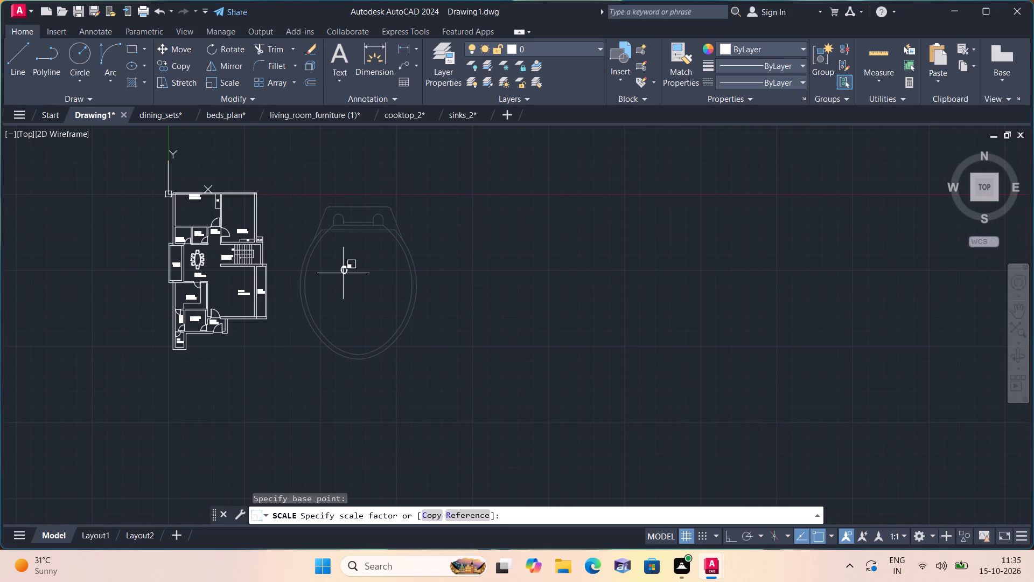
click(343, 275)
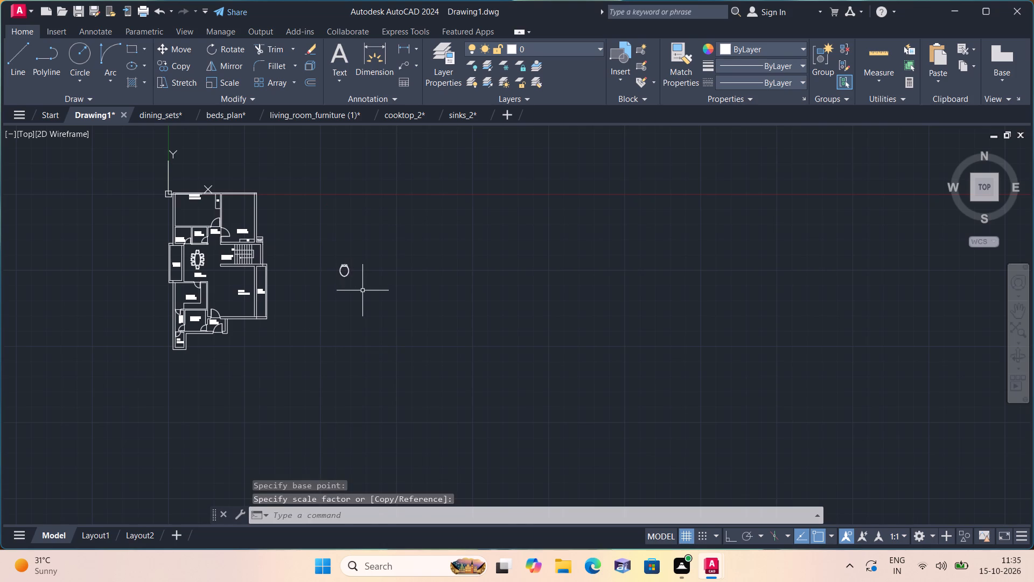
Move the scaled toilet to the open area west of the floor plan, level with the P.ROOM.
drag(363, 291, 352, 279)
click(323, 242)
click(184, 46)
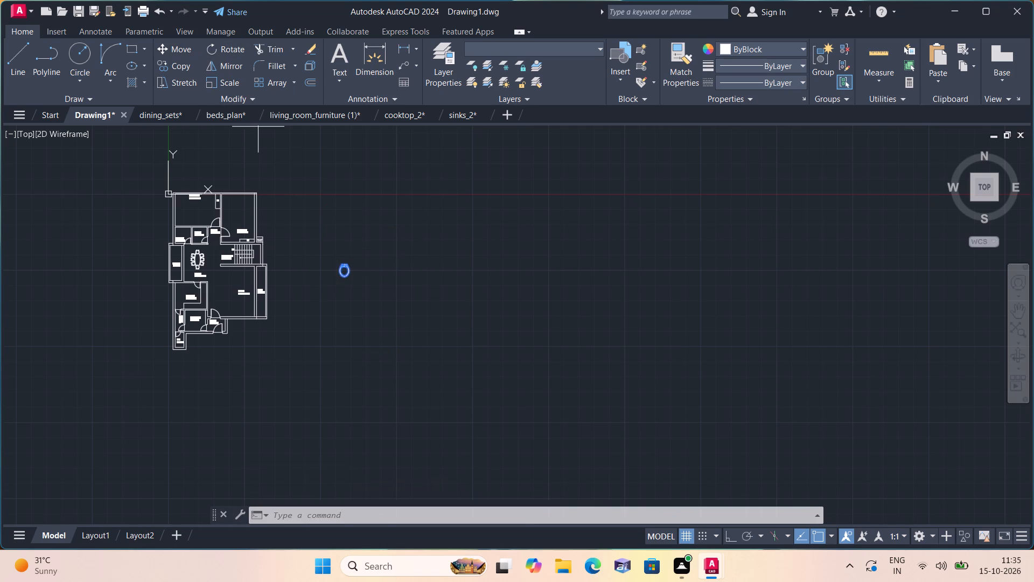
click(347, 273)
scroll(172, 314, up, 4)
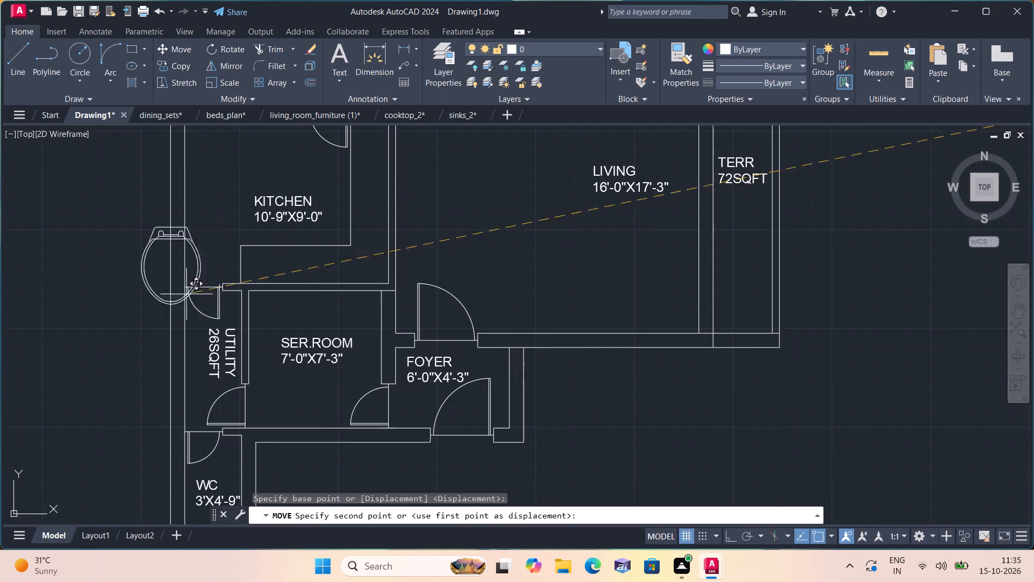
middle_drag(207, 236, 260, 450)
scroll(260, 394, down, 1)
middle_drag(274, 262, 277, 376)
scroll(273, 262, down, 1)
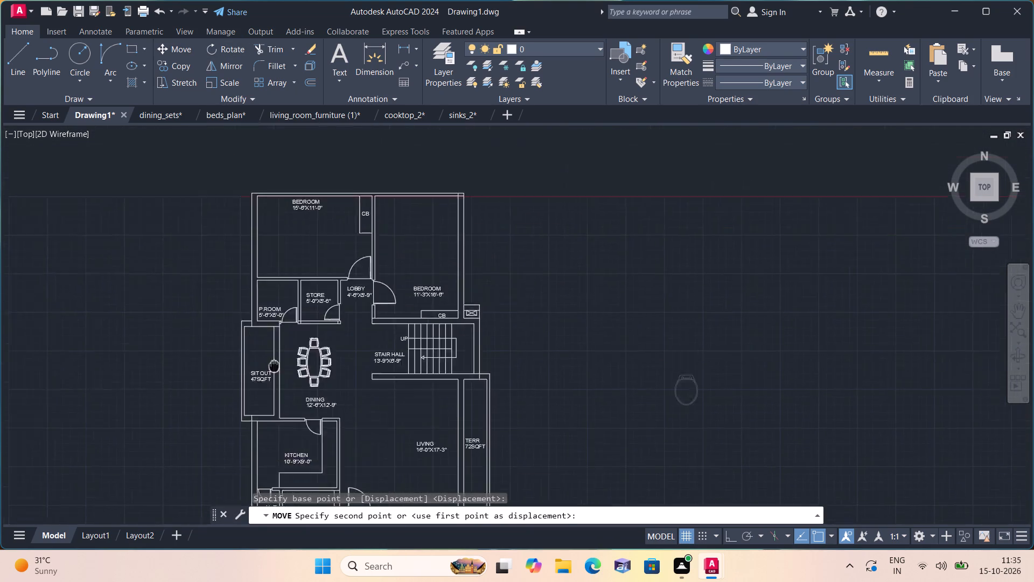
middle_drag(277, 376, 295, 434)
scroll(280, 362, up, 1)
click(176, 399)
Scale the toilet down further, freehand, to roughly 0.6 of its size so it suits the P.ROOM.
drag(219, 401, 192, 363)
click(79, 310)
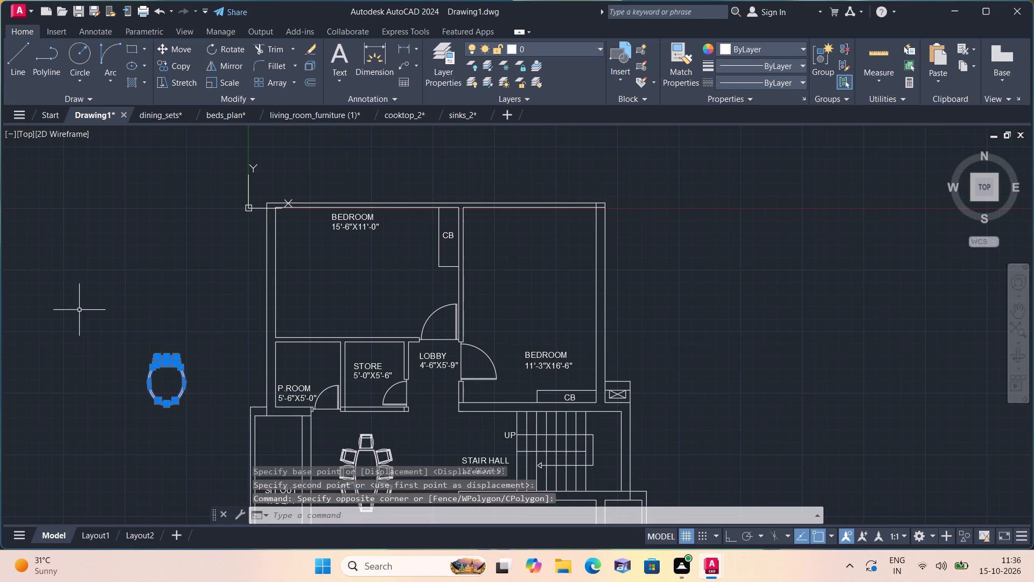
click(235, 80)
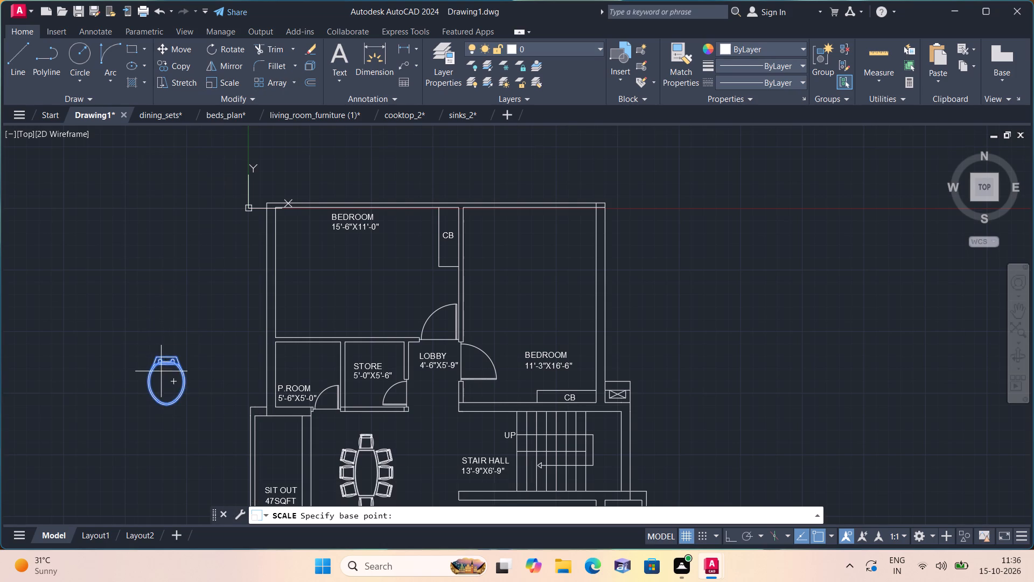
scroll(161, 371, up, 1)
click(156, 374)
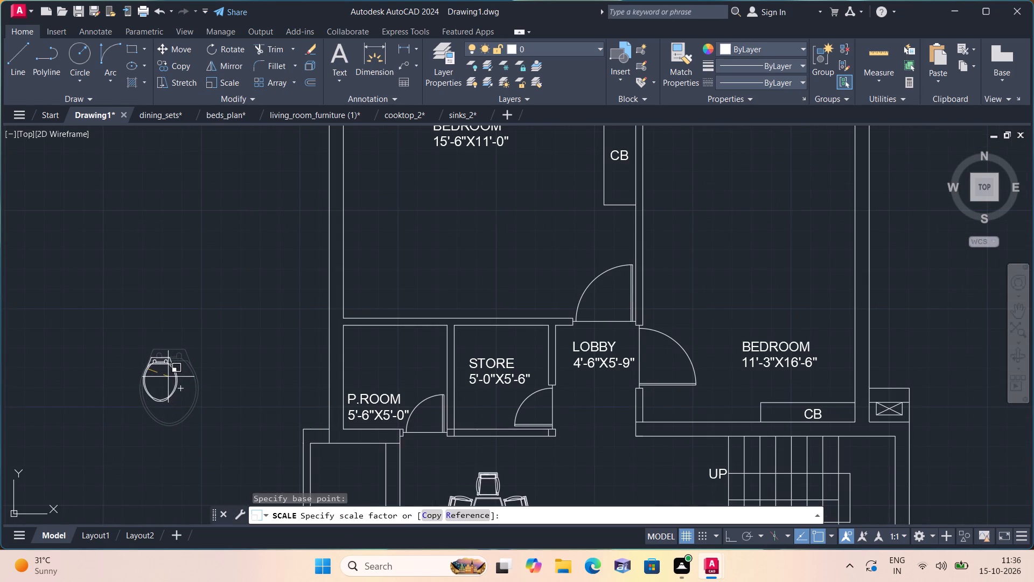
click(168, 377)
Move the toilet into the northwest corner of the P.ROOM, with its hinge end near the north wall.
drag(201, 421, 194, 411)
click(110, 331)
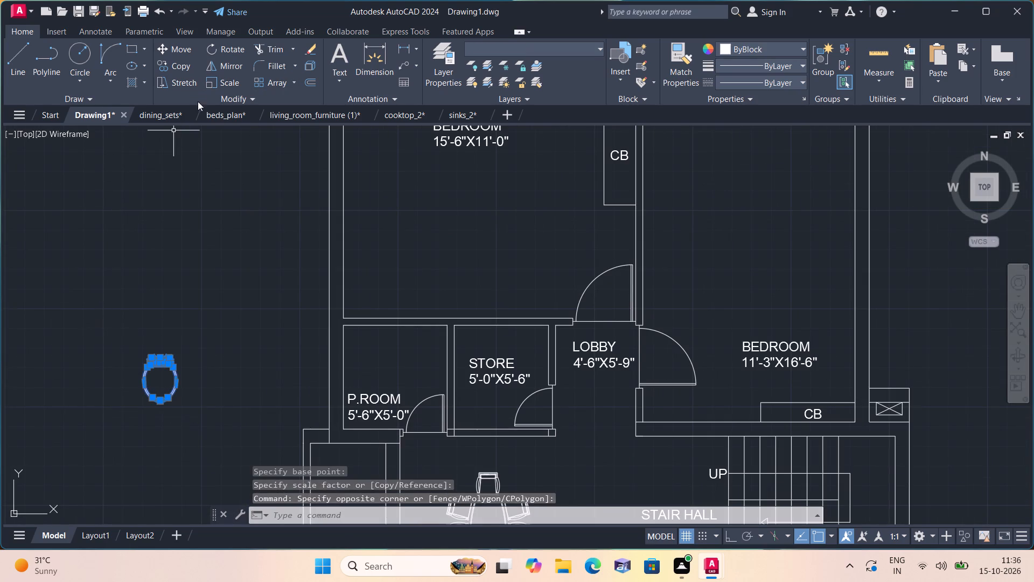
click(181, 46)
click(155, 385)
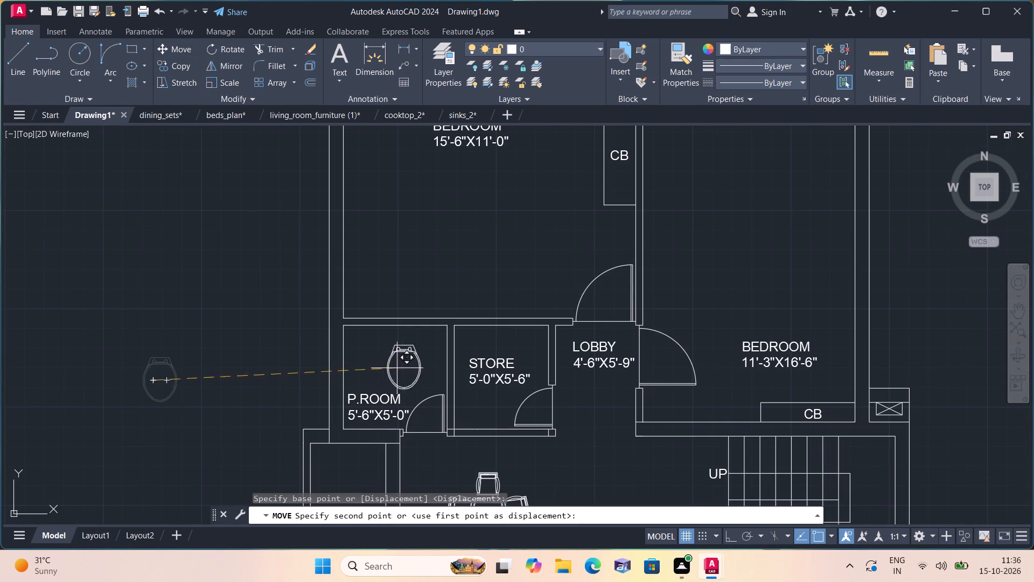
scroll(348, 359, up, 1)
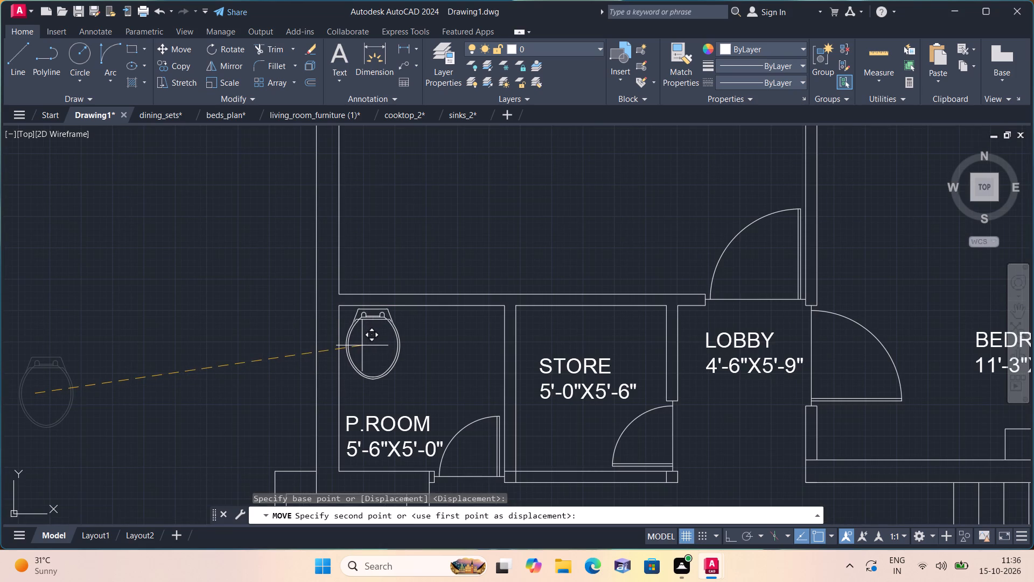
click(362, 345)
Move the square single-bowl sink by its insertion grip to the open area just west of the floor plan.
scroll(373, 319, down, 2)
scroll(320, 302, down, 2)
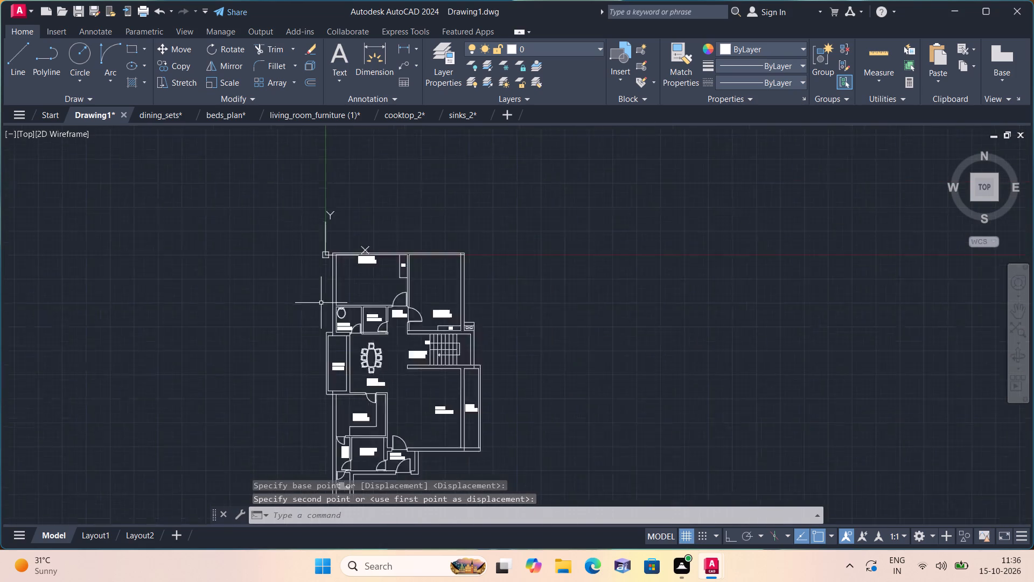
scroll(322, 304, down, 2)
middle_drag(456, 358, 358, 308)
scroll(401, 334, down, 3)
scroll(513, 351, down, 1)
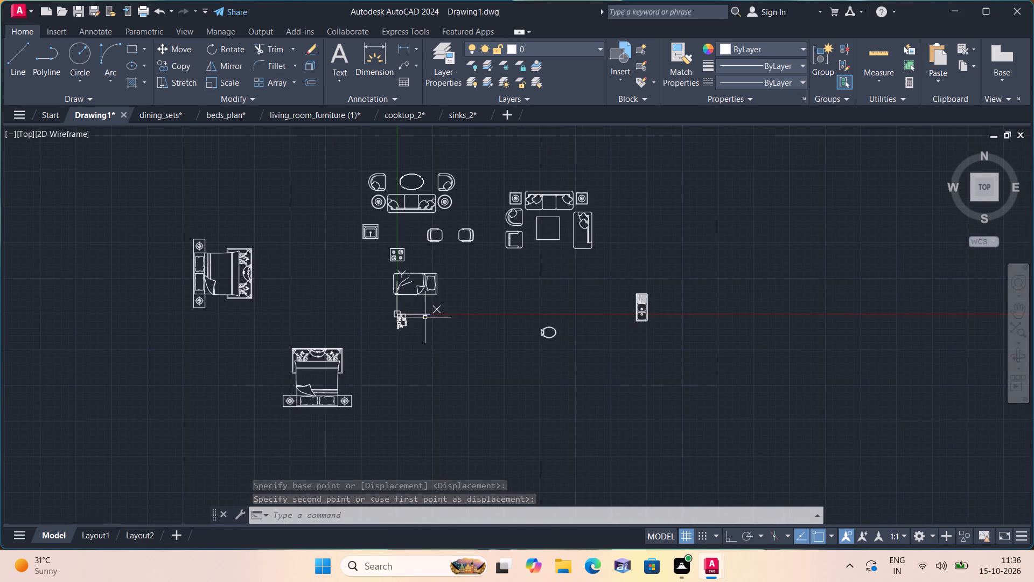
click(363, 232)
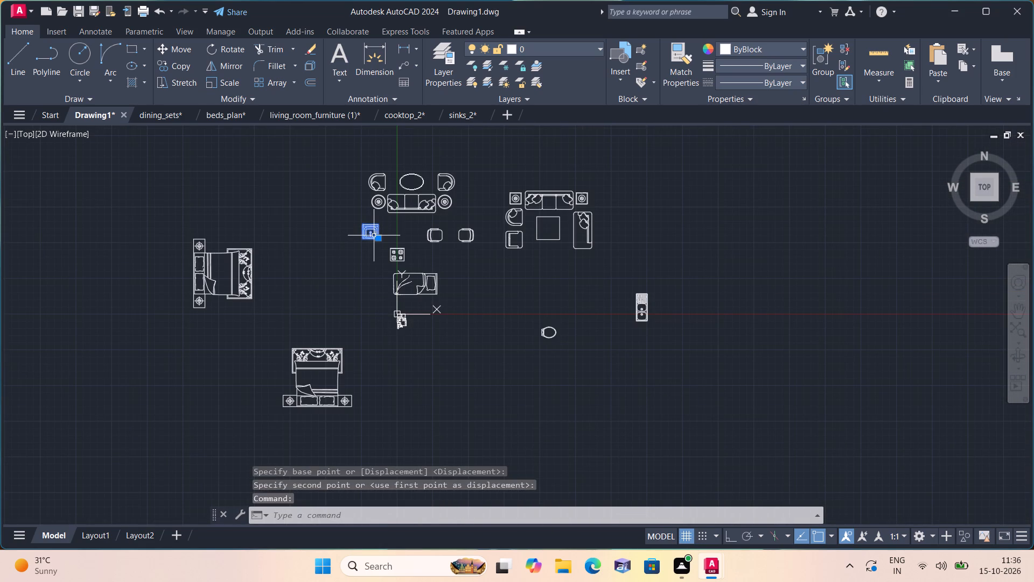
click(375, 235)
scroll(408, 325, up, 5)
scroll(329, 323, up, 1)
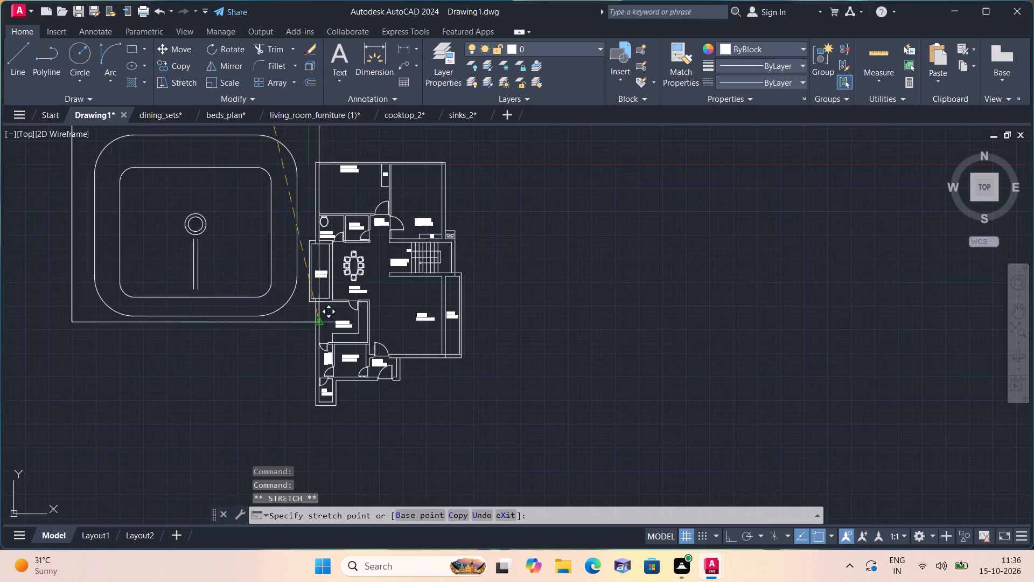
middle_drag(253, 335, 281, 387)
click(297, 368)
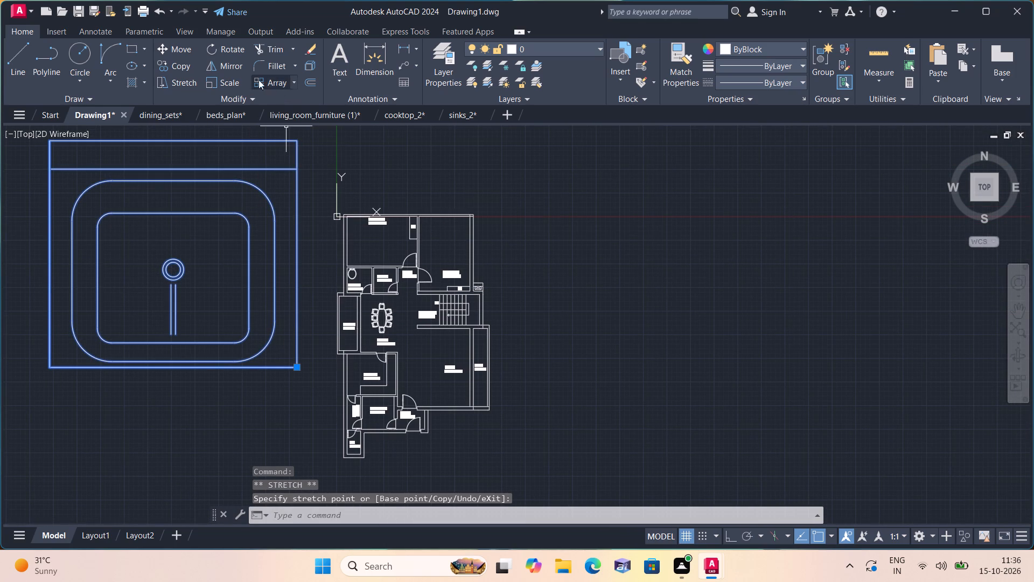
Scale the square sink down freehand about a point inside it to roughly 4% of its size.
click(225, 82)
click(227, 261)
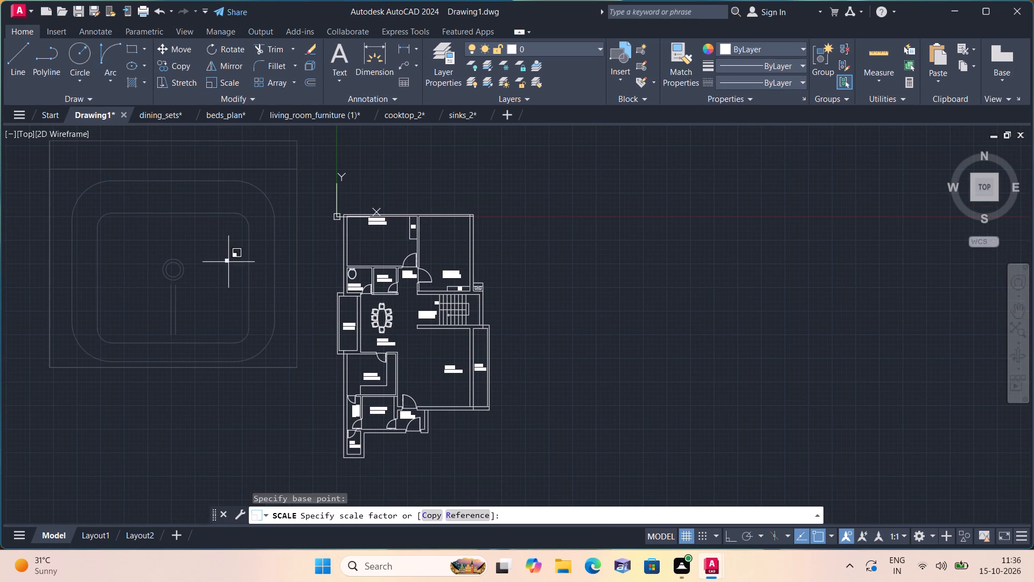
click(231, 265)
click(230, 265)
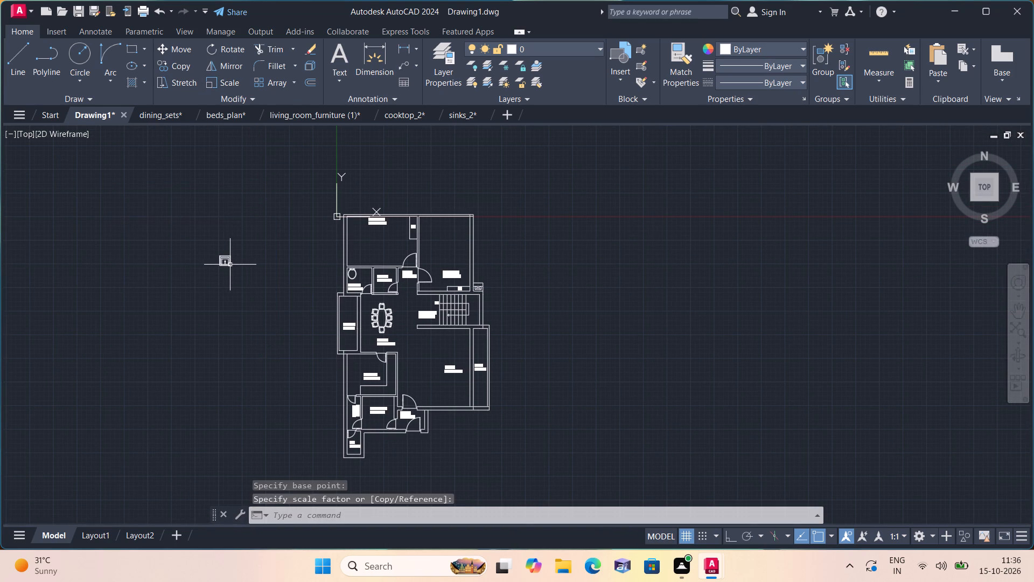
Move the scaled sink by its insertion grip into the northeast corner of the P.ROOM, beside the toilet.
click(229, 265)
click(229, 266)
scroll(372, 278, up, 4)
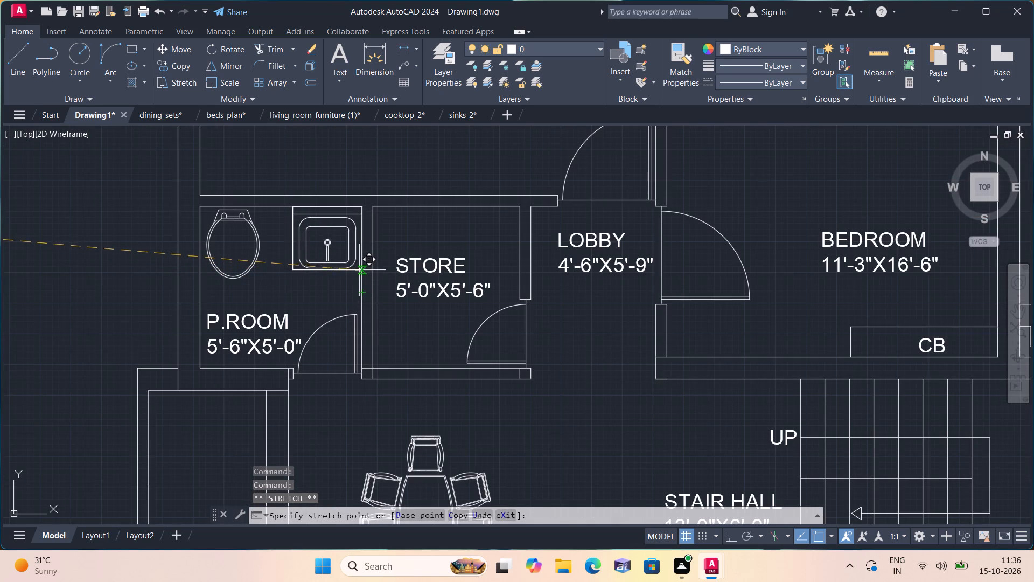
click(359, 272)
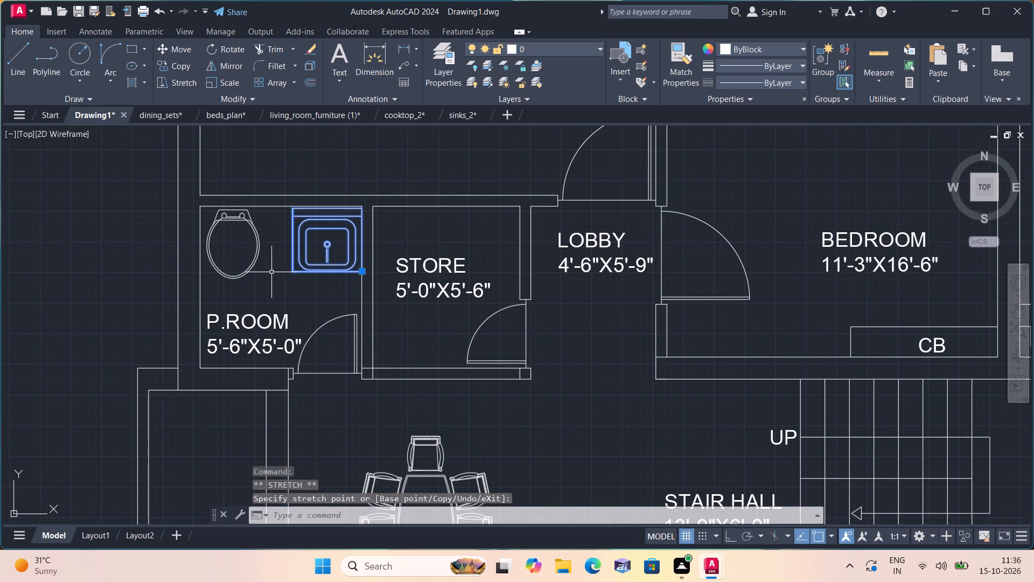
Move the remaining large toilet from far east of the house to the open area just east of the floor plan.
key(Escape)
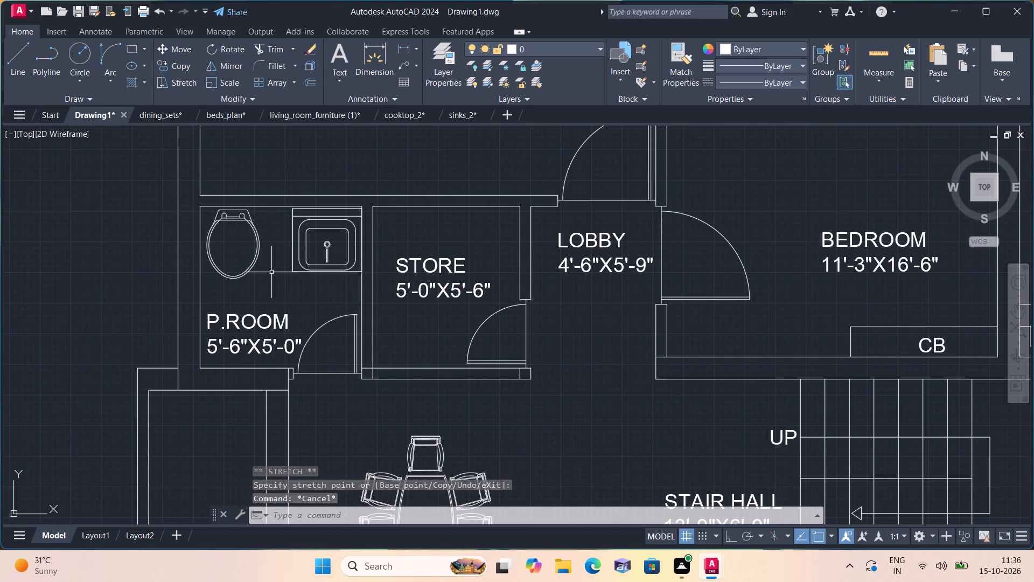
scroll(277, 289, down, 2)
middle_drag(290, 257, 260, 365)
scroll(260, 366, down, 3)
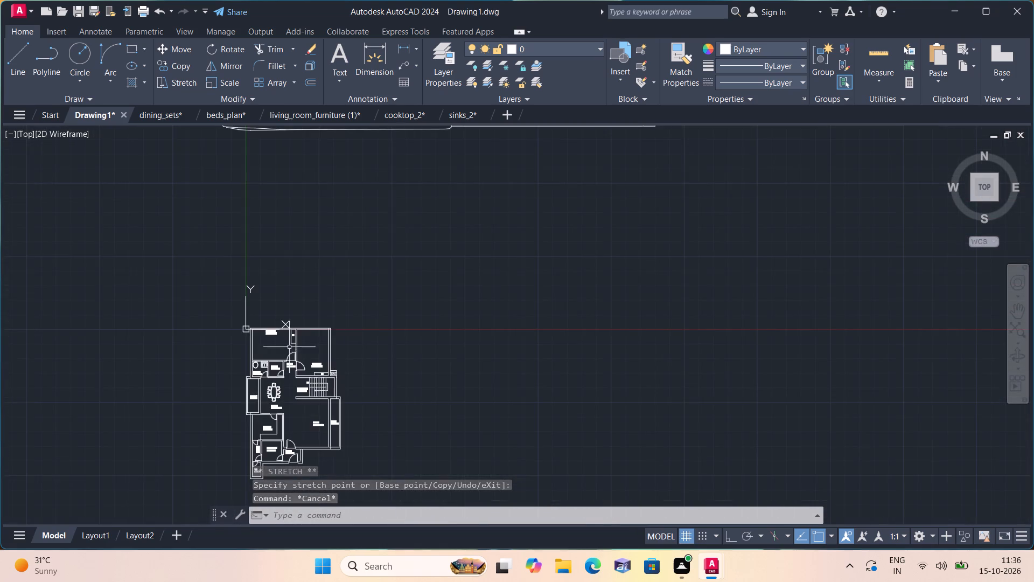
scroll(336, 337, down, 2)
middle_drag(373, 348, 332, 322)
drag(901, 438, 895, 418)
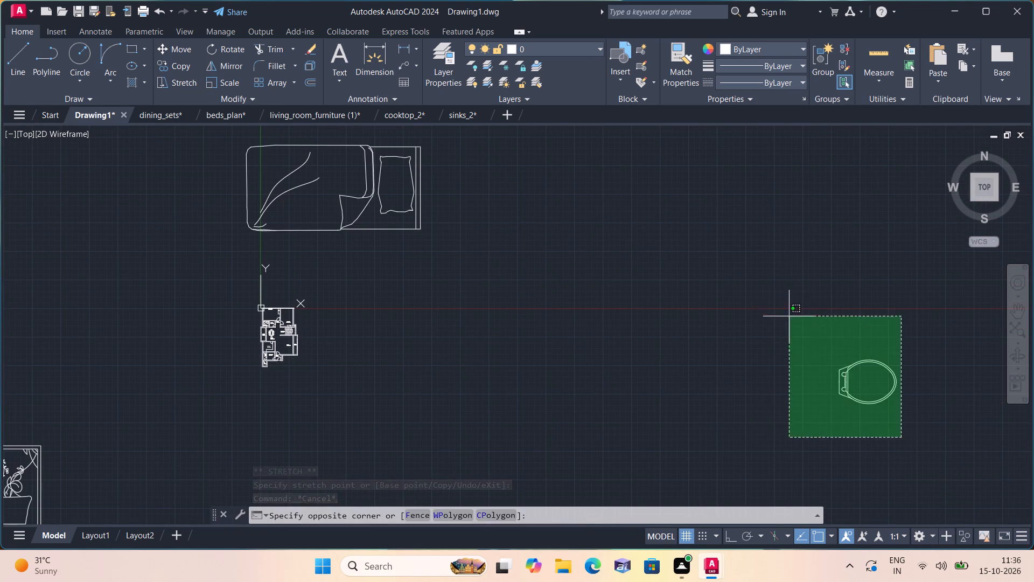
click(774, 310)
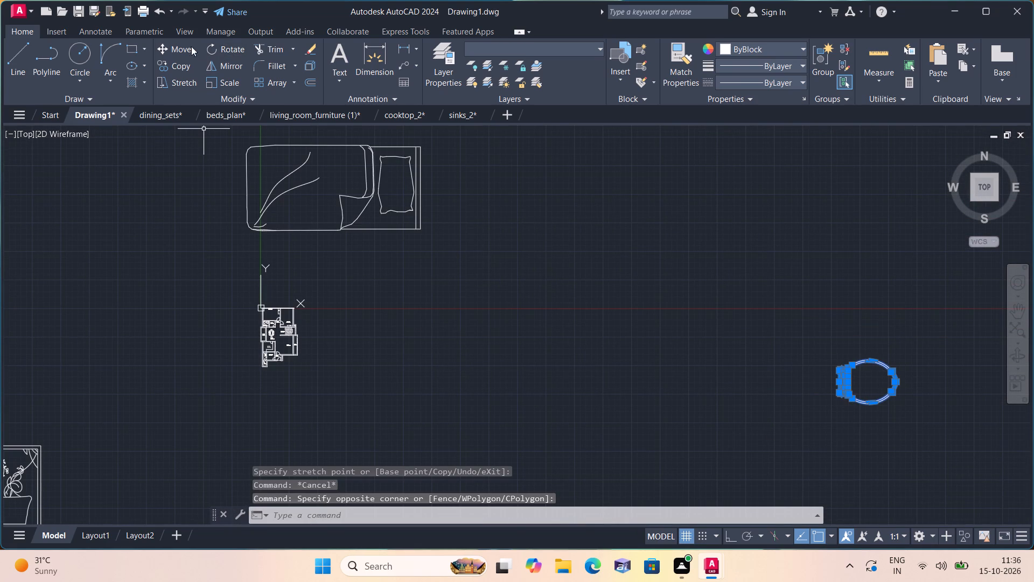
click(183, 46)
click(855, 371)
scroll(344, 313, up, 2)
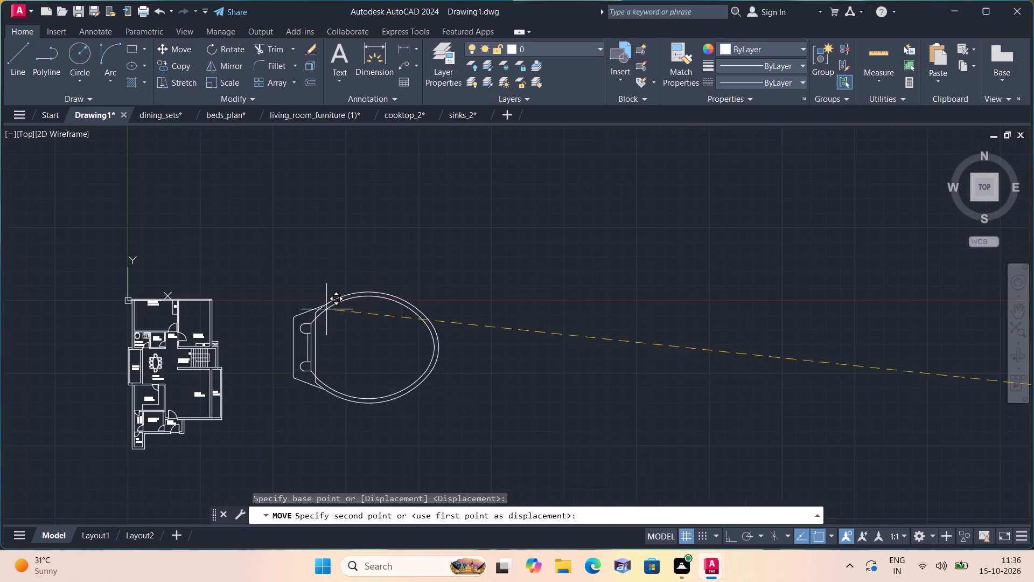
scroll(281, 269, up, 1)
middle_drag(281, 269, 355, 207)
drag(339, 215, 357, 213)
Scale the large toilet down freehand about a point inside it to roughly 4% of its size.
drag(537, 359, 518, 344)
click(282, 189)
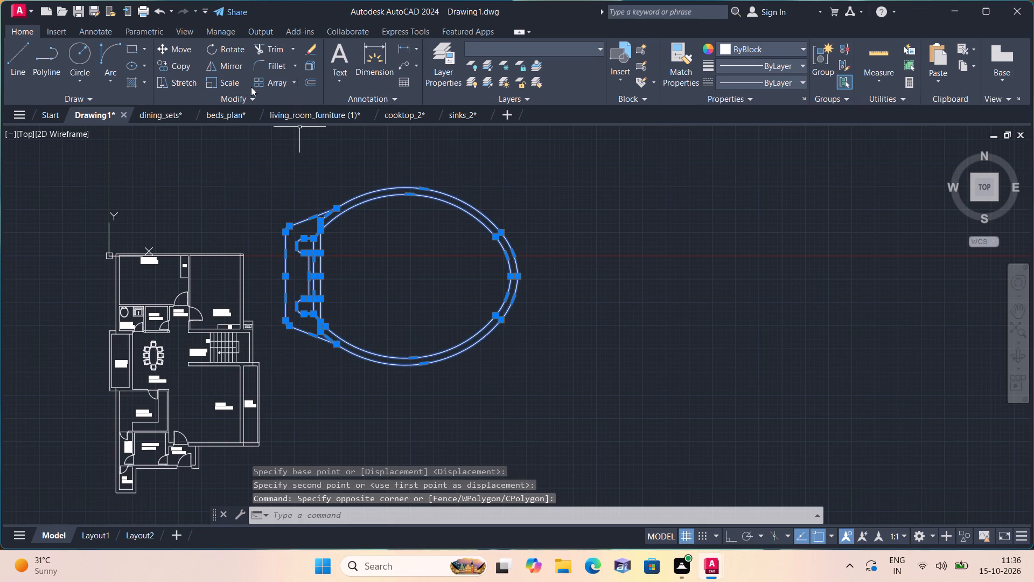
click(221, 81)
click(334, 288)
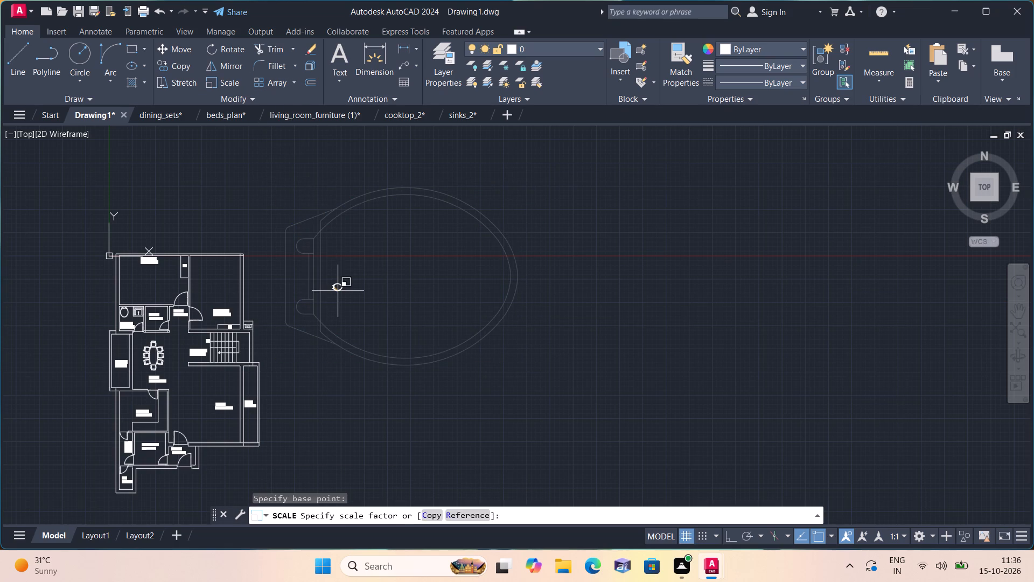
click(338, 291)
drag(381, 311, 372, 303)
click(300, 246)
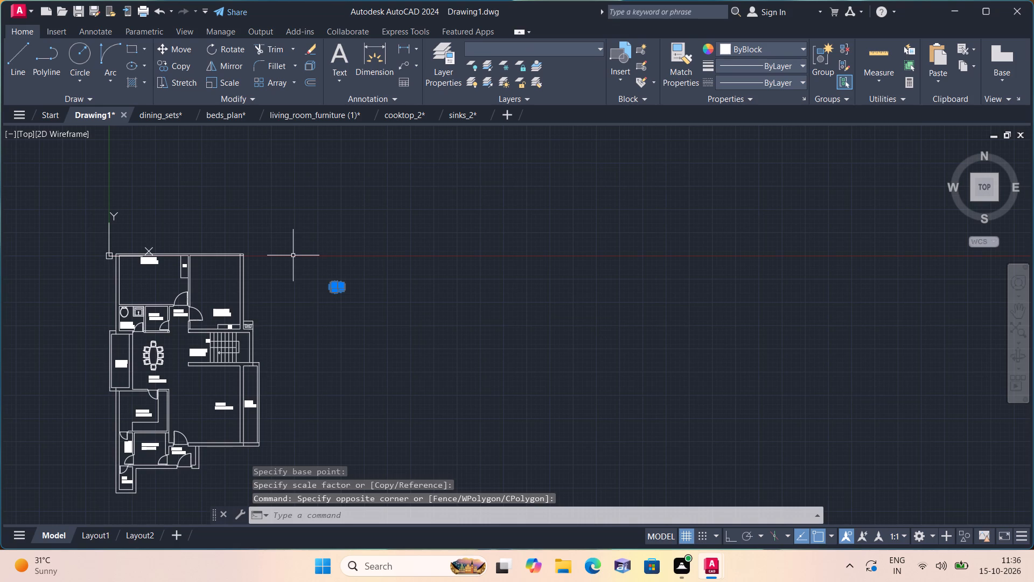
key(Escape)
Scale the double bed with nightstands southwest of the floor plan down freehand to roughly 12% of its size.
scroll(293, 255, down, 3)
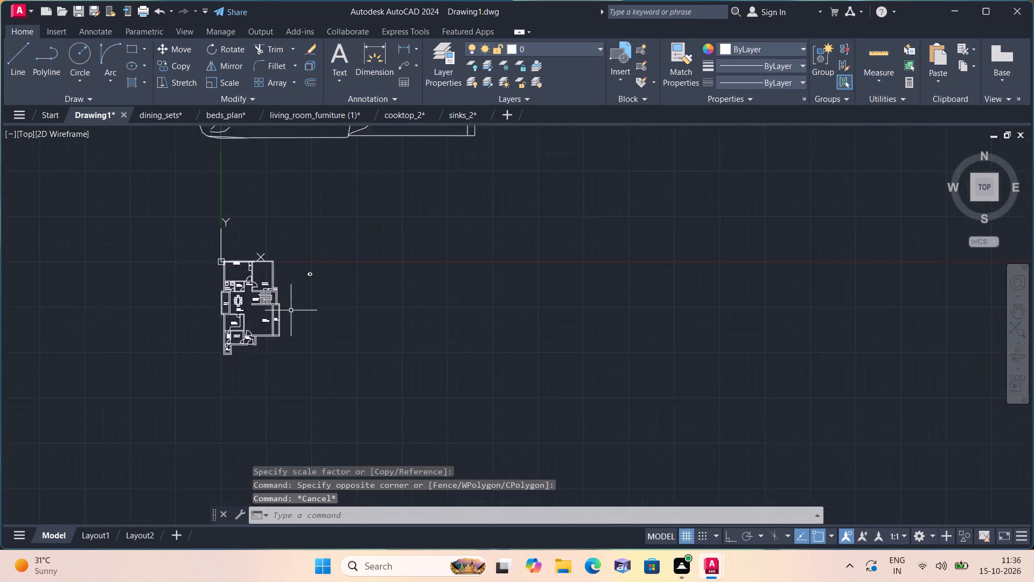
scroll(291, 310, down, 2)
middle_drag(216, 424, 223, 395)
drag(230, 434, 222, 426)
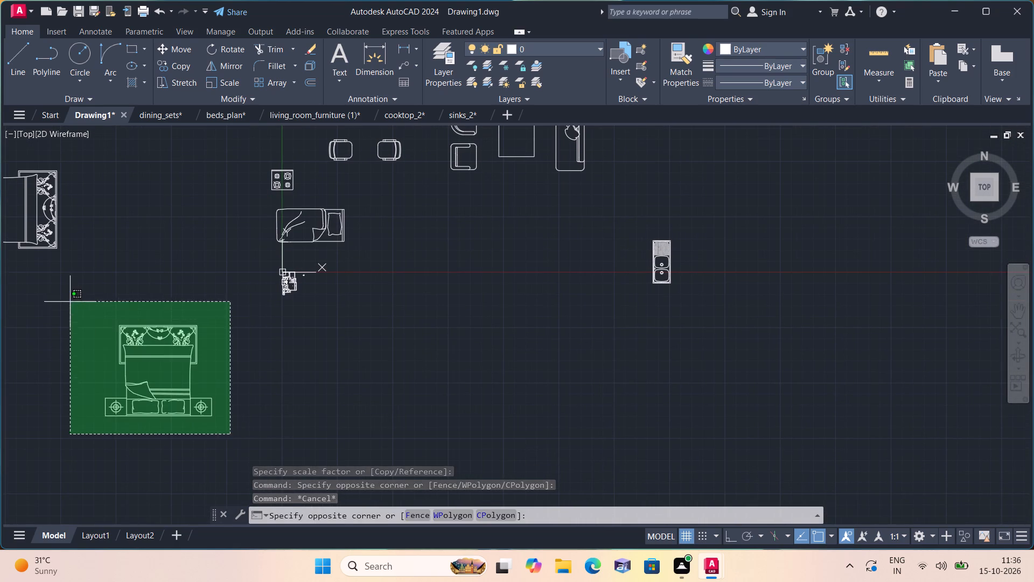
click(69, 299)
click(222, 85)
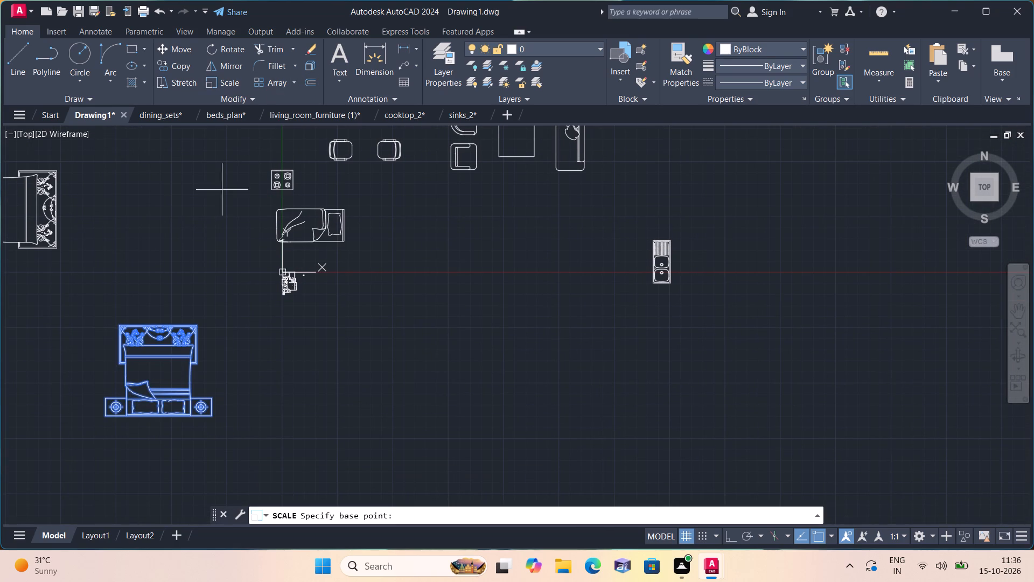
click(162, 369)
click(164, 374)
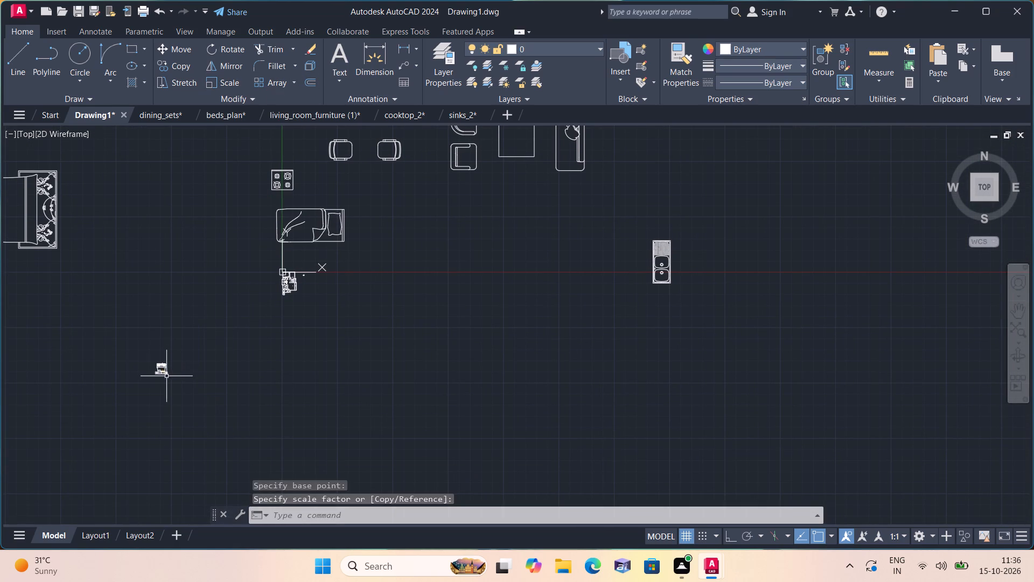
Move the scaled double bed with nightstands to the open area just west of the floor plan.
drag(179, 386, 176, 378)
click(139, 351)
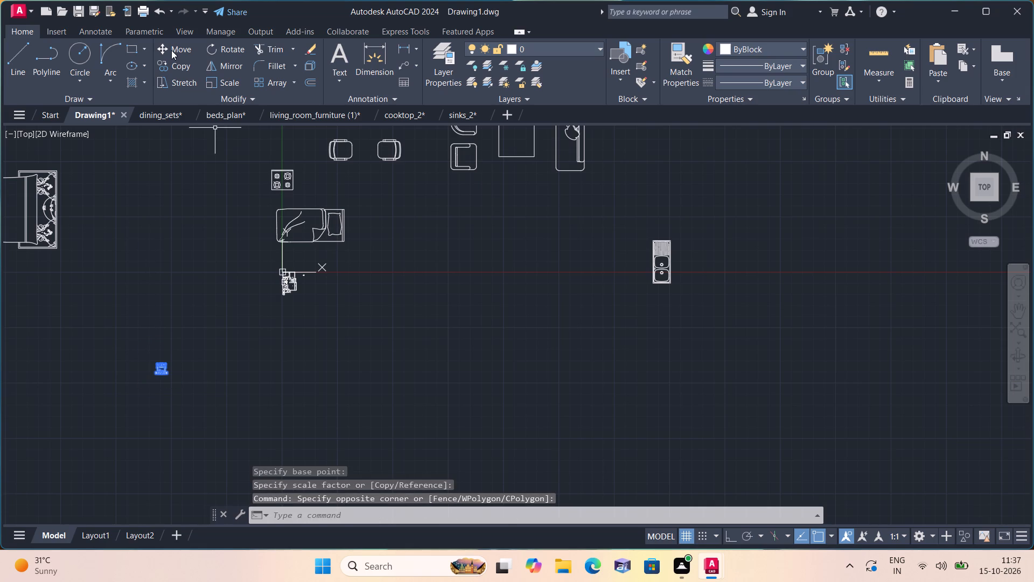
click(171, 50)
click(157, 375)
scroll(239, 290, up, 2)
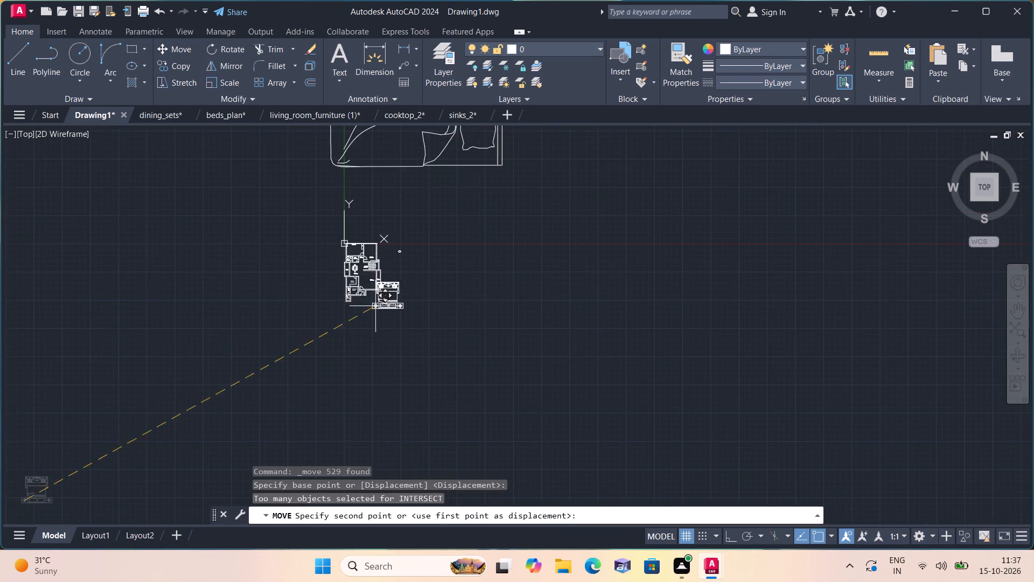
scroll(378, 295, up, 3)
scroll(266, 276, up, 1)
middle_drag(200, 256, 441, 372)
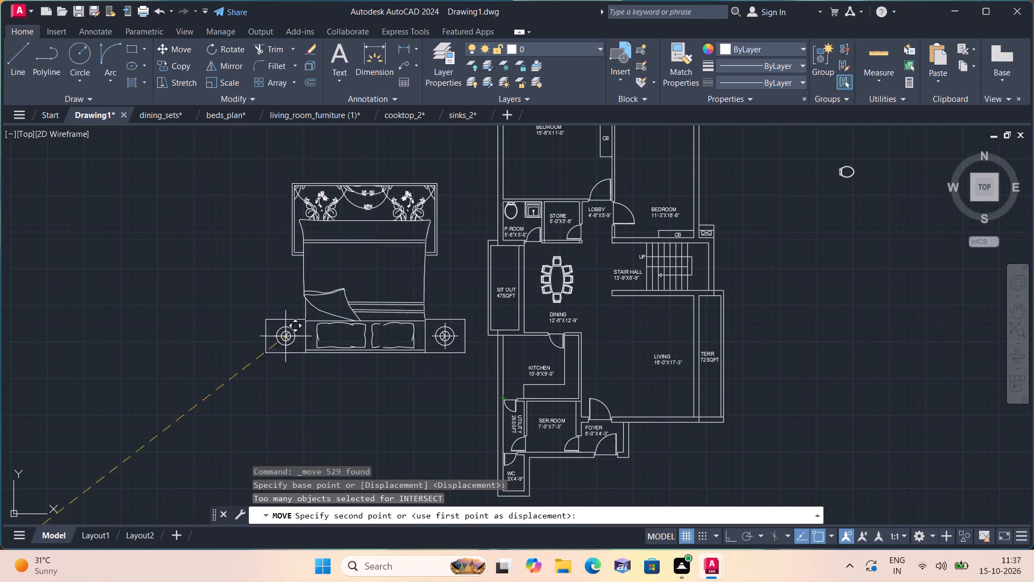
click(227, 322)
Scale the double bed beside the floor plan down freehand about a point near its centre to roughly 11% of its size.
drag(417, 367, 416, 354)
click(178, 157)
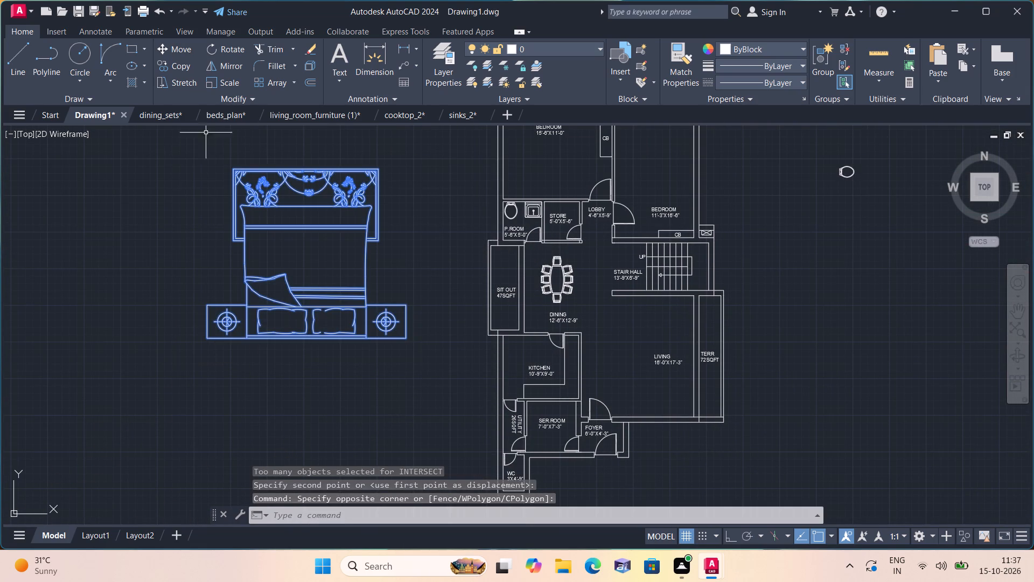
click(225, 85)
click(303, 257)
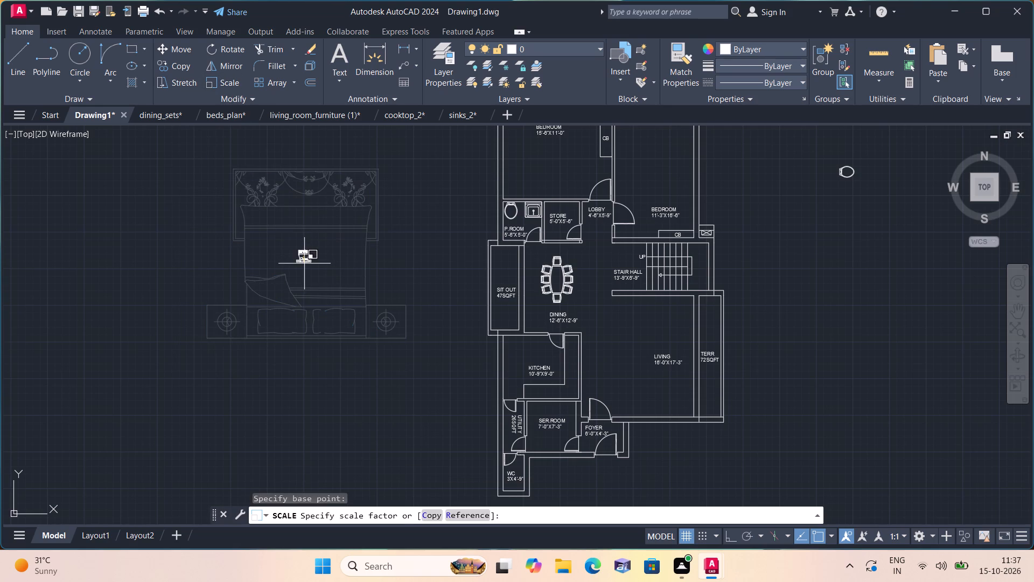
click(305, 266)
Move the scaled double bed into the middle of the 15'-6"X11'-0" BEDROOM.
drag(353, 300, 329, 264)
click(221, 206)
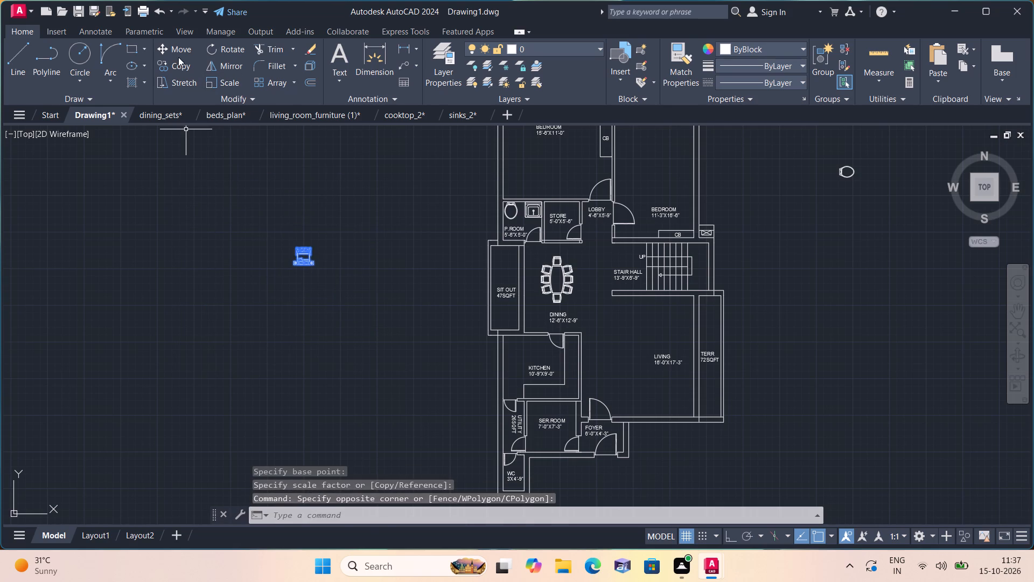
drag(174, 48, 176, 59)
click(296, 257)
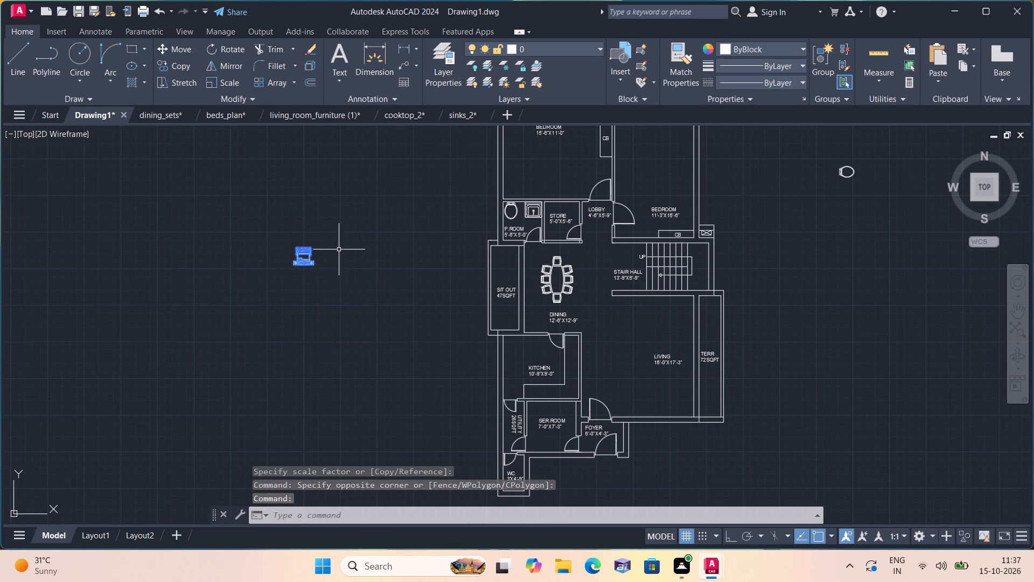
middle_drag(332, 249, 250, 324)
scroll(211, 330, up, 1)
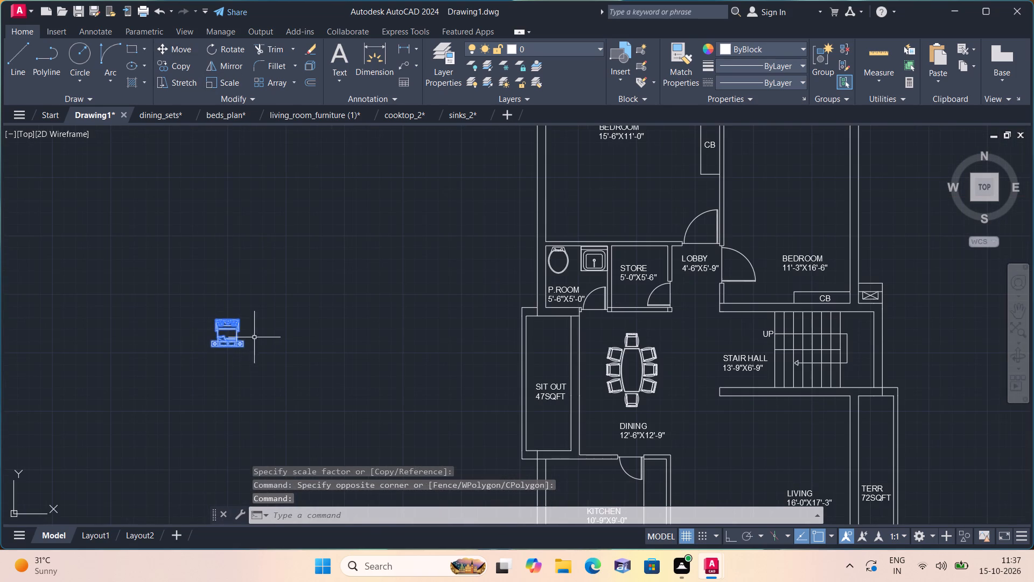
click(177, 47)
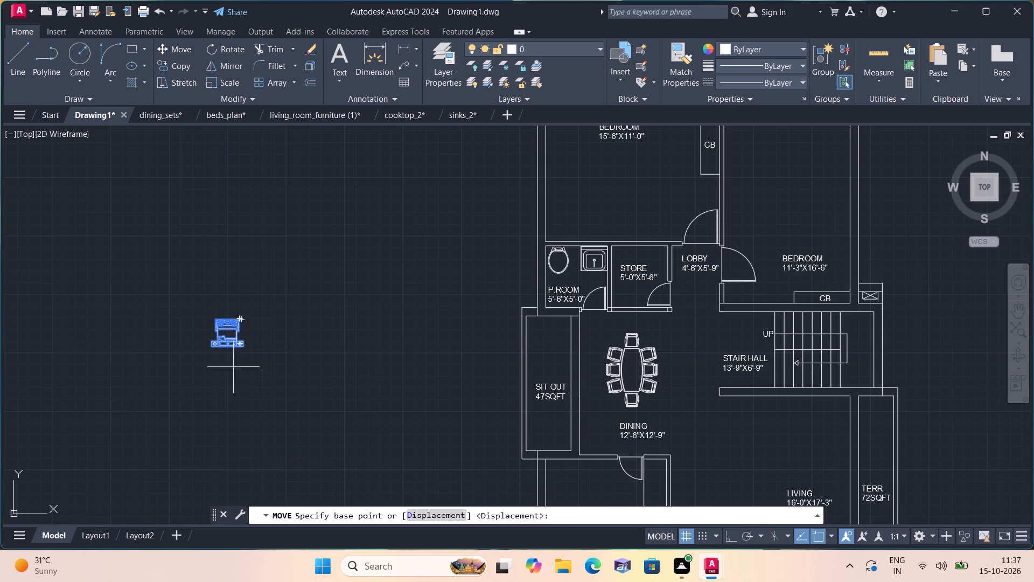
click(233, 351)
middle_drag(603, 241, 516, 343)
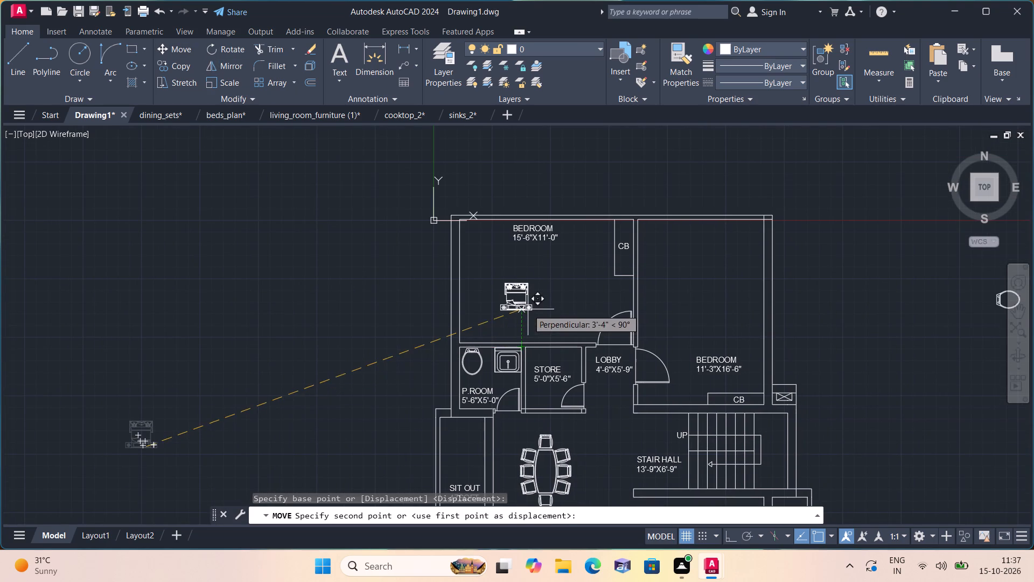
click(528, 307)
Scale the double bed in the 15'-6"X11'-0" BEDROOM up freehand to roughly 2.5 times its size.
click(542, 318)
click(471, 267)
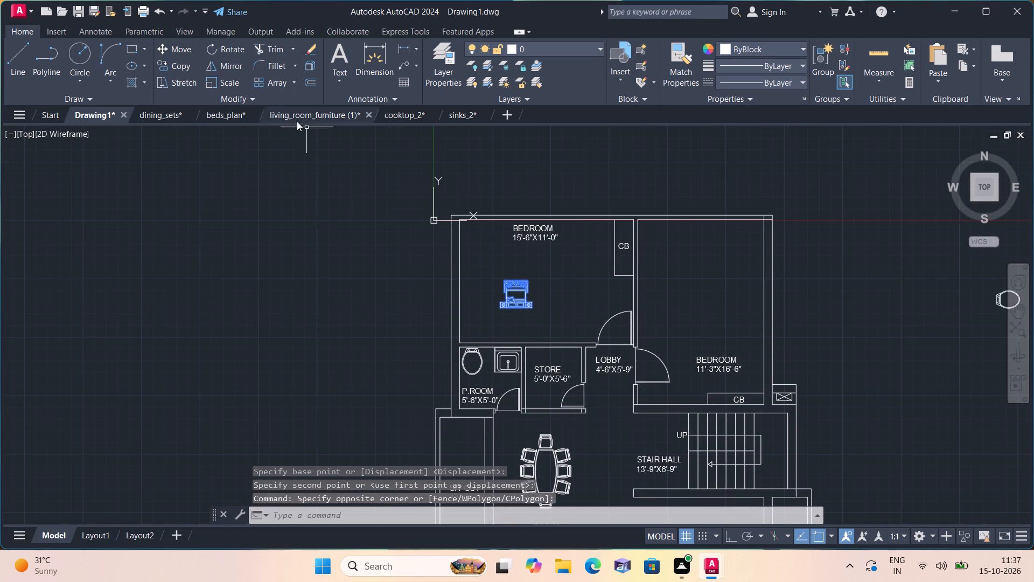
click(230, 81)
click(515, 300)
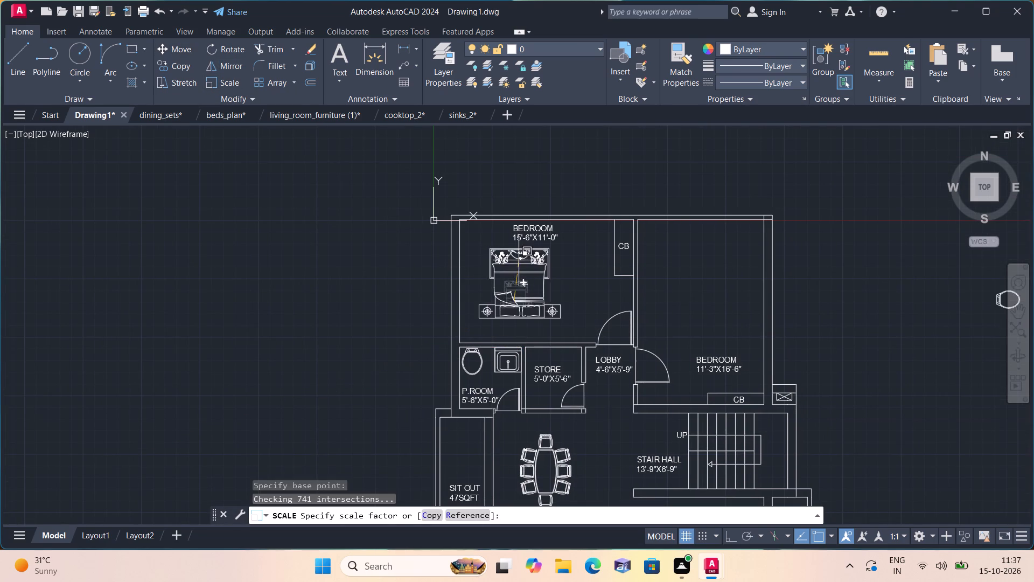
click(520, 265)
Move the double bed toward the southwest corner of the 15'-6"X11'-0" BEDROOM, with its nightstands near the south wall.
scroll(556, 304, up, 1)
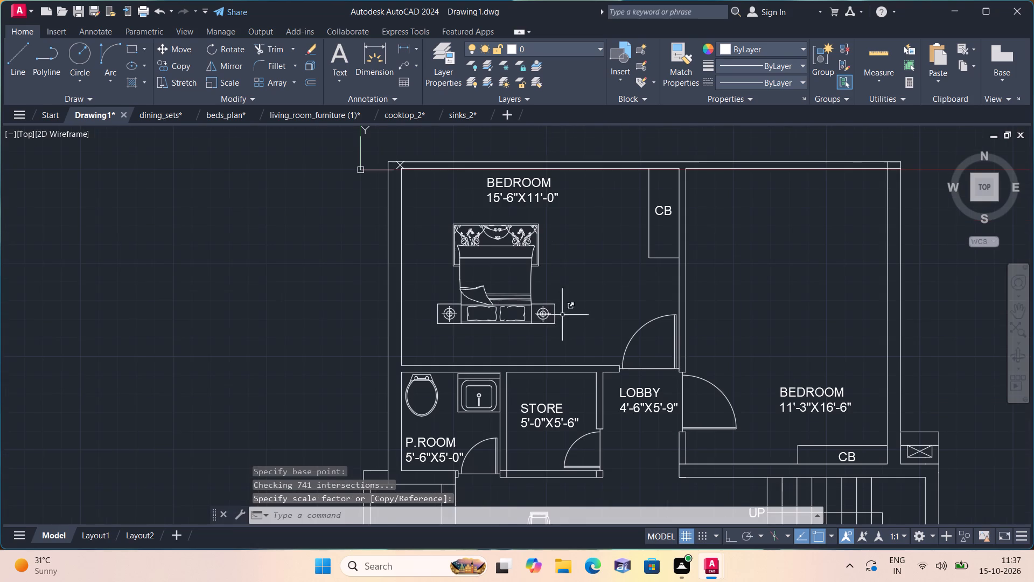
click(575, 337)
click(434, 212)
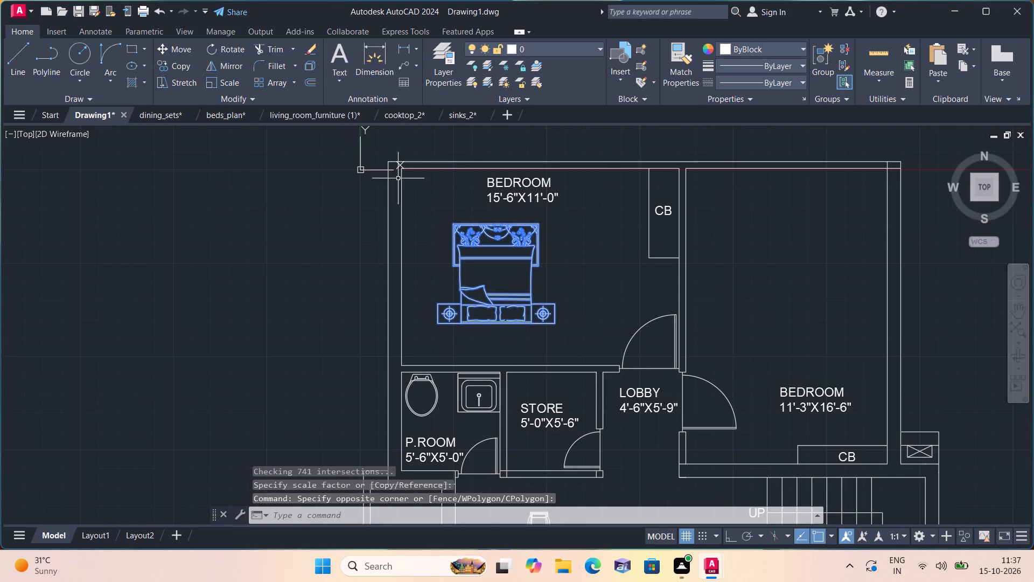
click(181, 45)
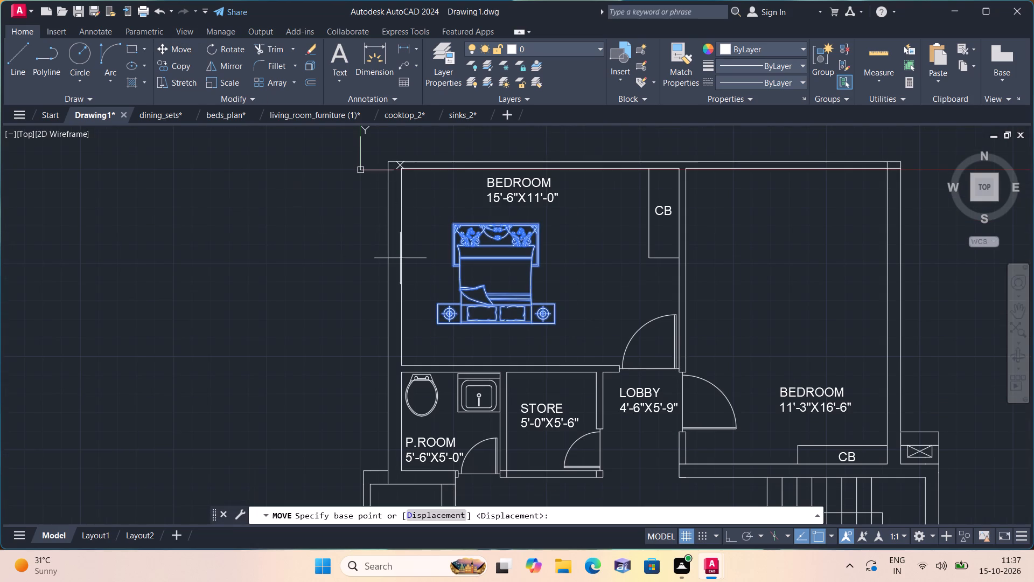
click(497, 257)
click(474, 291)
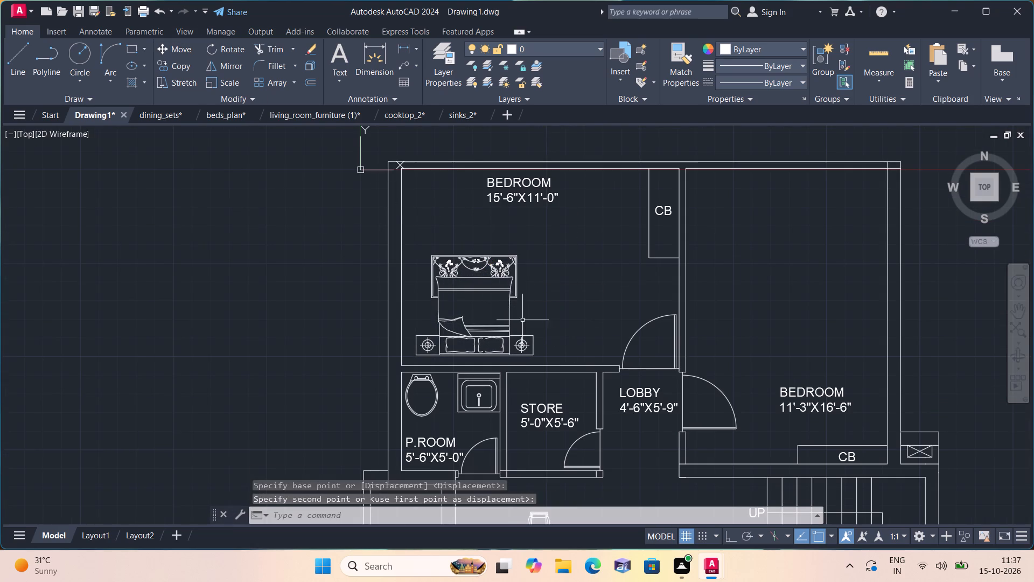
Scale the sideways double bed with nightstands far west of the floor plan down freehand to roughly 25% of its size.
scroll(451, 288, down, 2)
middle_drag(467, 351, 399, 293)
scroll(467, 351, down, 6)
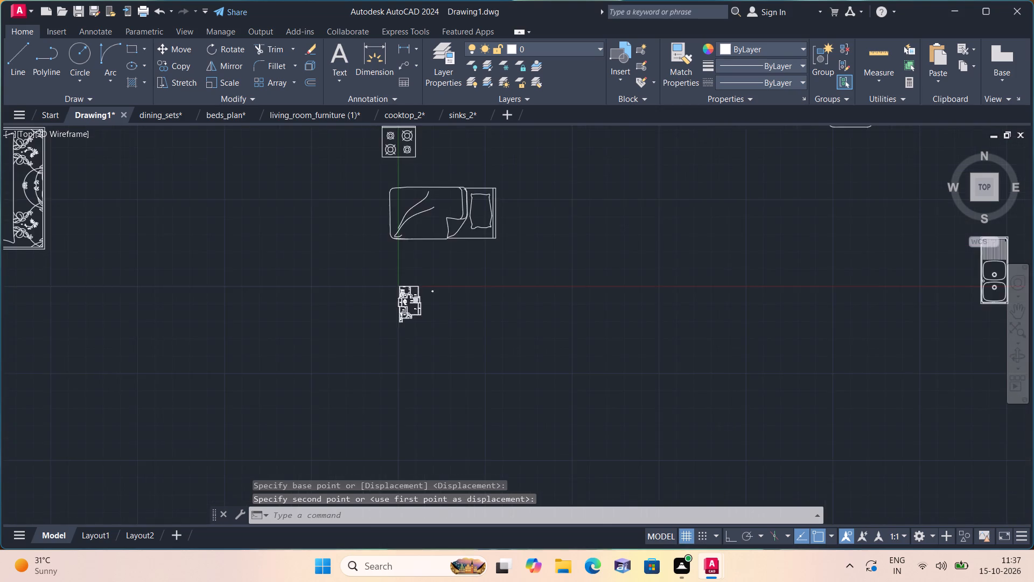
middle_drag(383, 271, 389, 378)
click(251, 417)
click(46, 249)
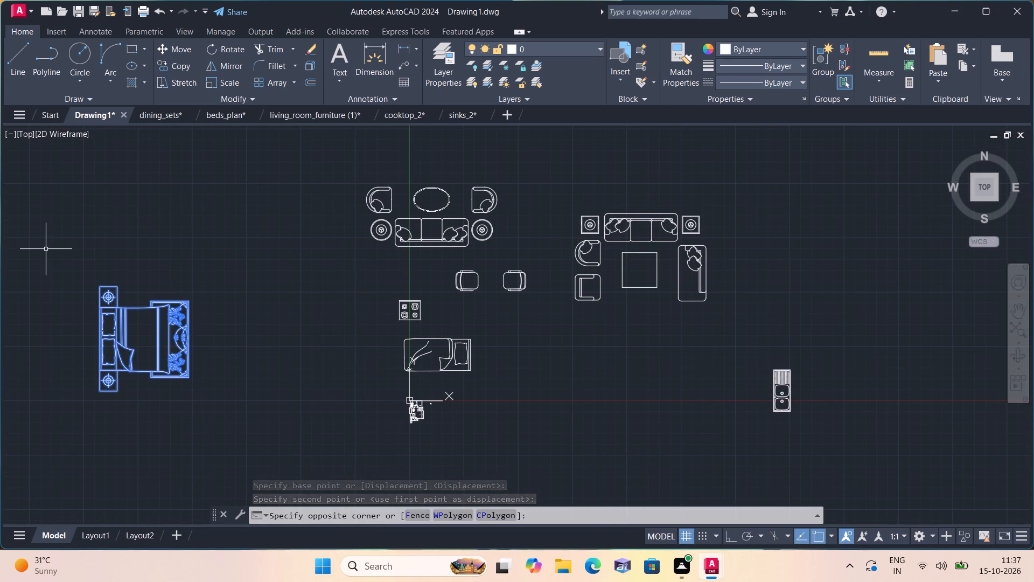
click(223, 82)
click(153, 338)
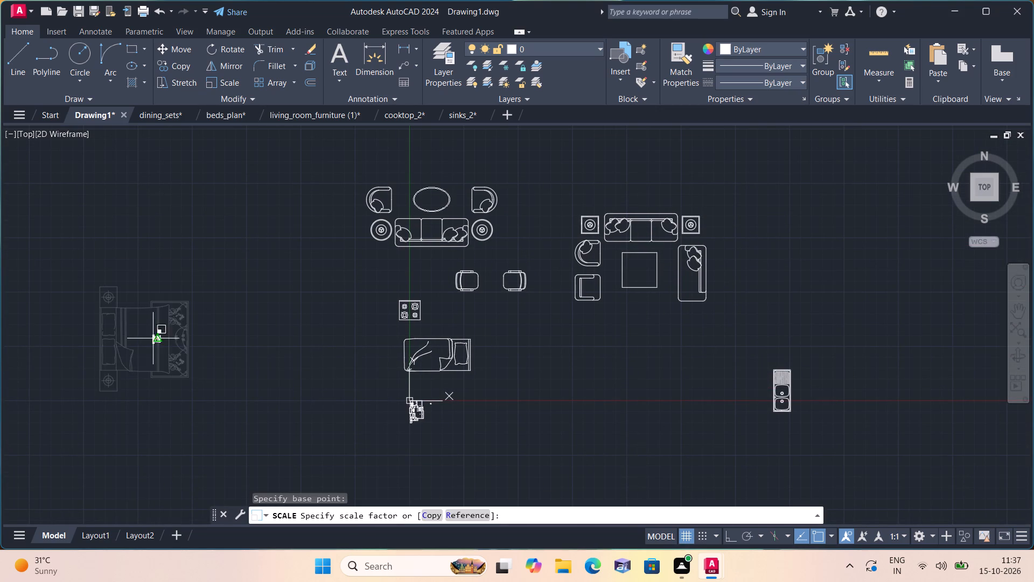
click(159, 352)
Move the sideways double bed with nightstands from far west to just east of the floor plan.
drag(202, 380, 186, 349)
click(114, 291)
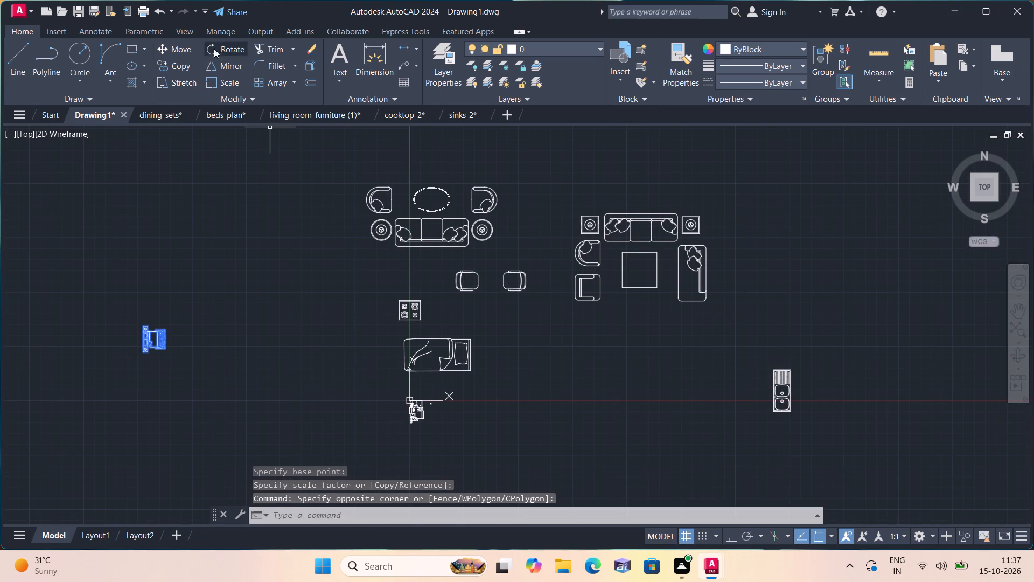
click(177, 44)
click(140, 337)
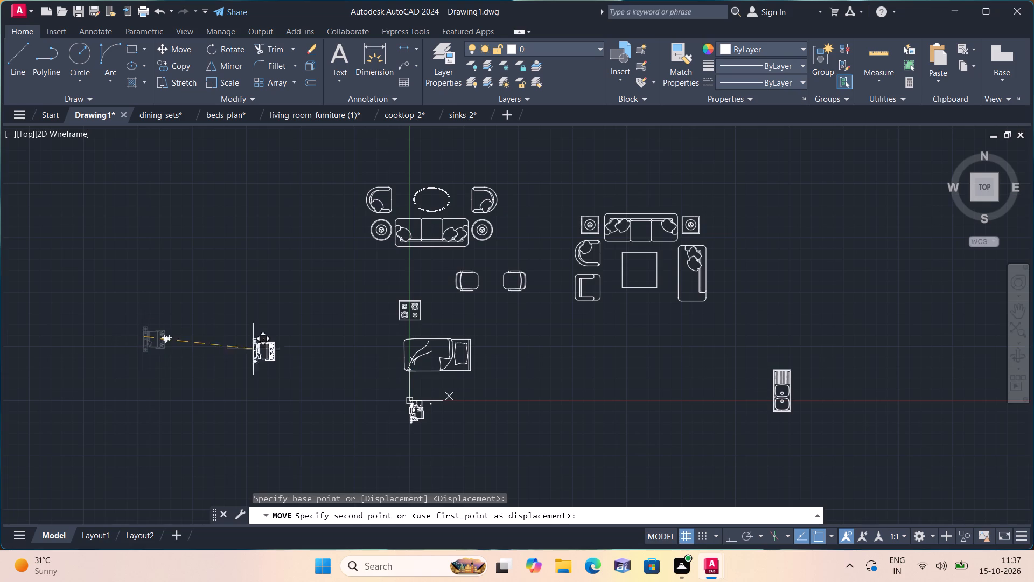
scroll(388, 355, up, 2)
scroll(429, 268, up, 1)
middle_drag(381, 220, 296, 472)
scroll(293, 470, down, 2)
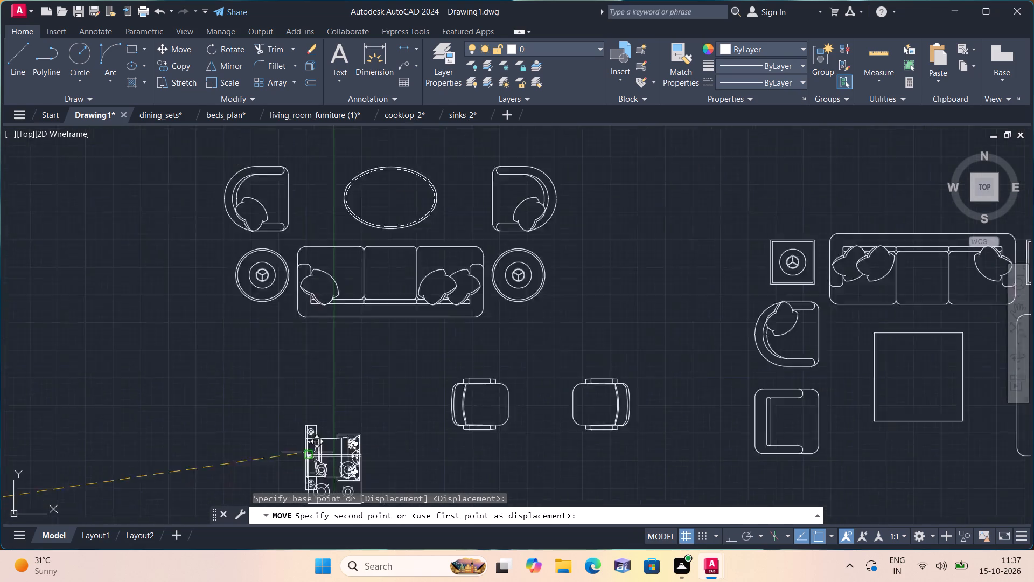
scroll(312, 446, down, 1)
scroll(360, 470, up, 2)
scroll(253, 449, up, 1)
middle_drag(253, 449, 290, 197)
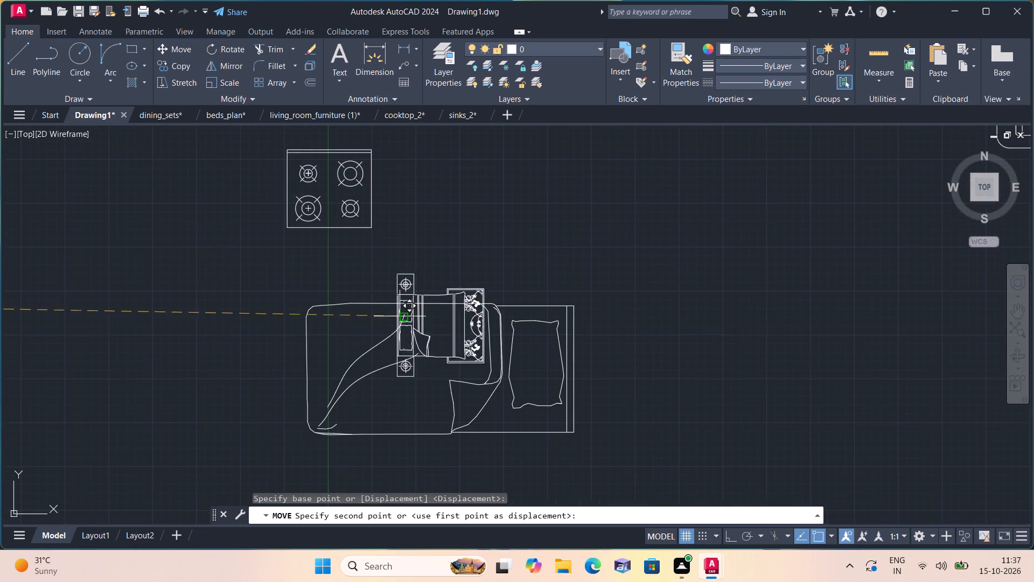
middle_drag(381, 327, 367, 243)
scroll(368, 253, down, 2)
scroll(368, 312, up, 2)
scroll(392, 372, up, 3)
middle_drag(376, 325, 386, 292)
click(487, 307)
Scale the sideways double bed east of the floor plan down freehand to roughly 15% of its size.
middle_drag(507, 332, 505, 332)
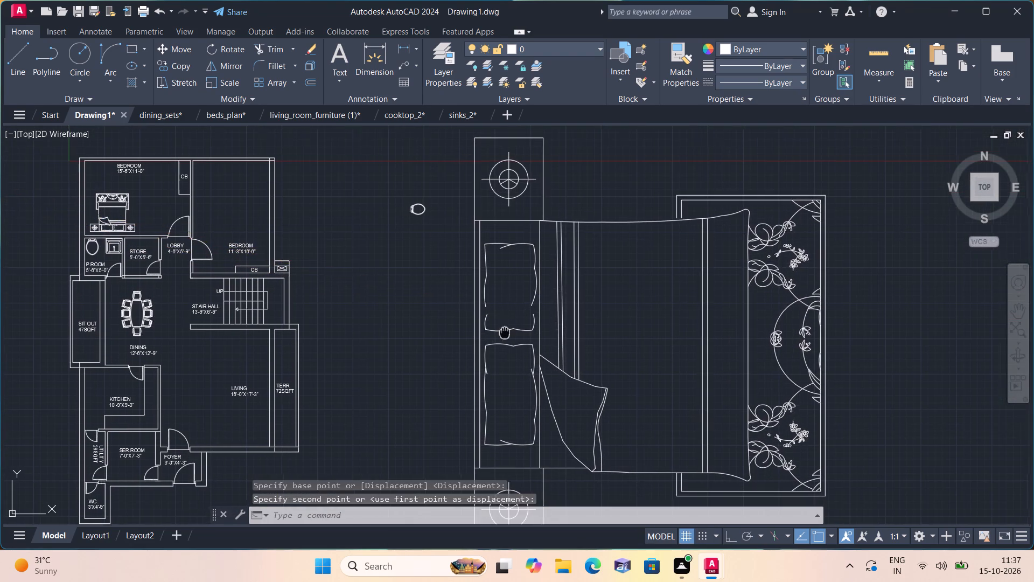
middle_drag(505, 332, 455, 252)
scroll(455, 252, down, 1)
drag(727, 429, 706, 405)
scroll(427, 218, down, 1)
middle_drag(427, 218, 434, 289)
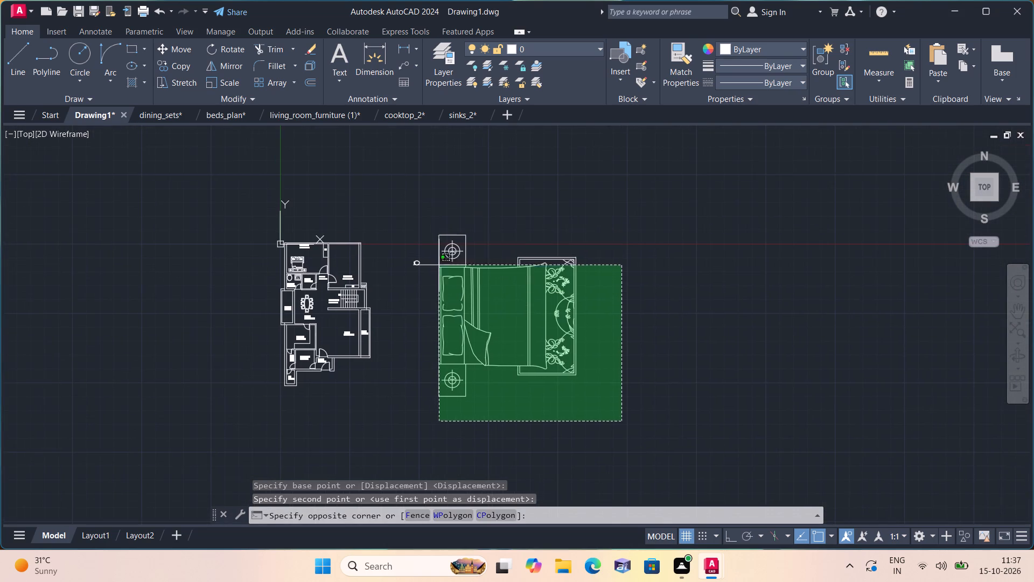
click(429, 221)
click(228, 82)
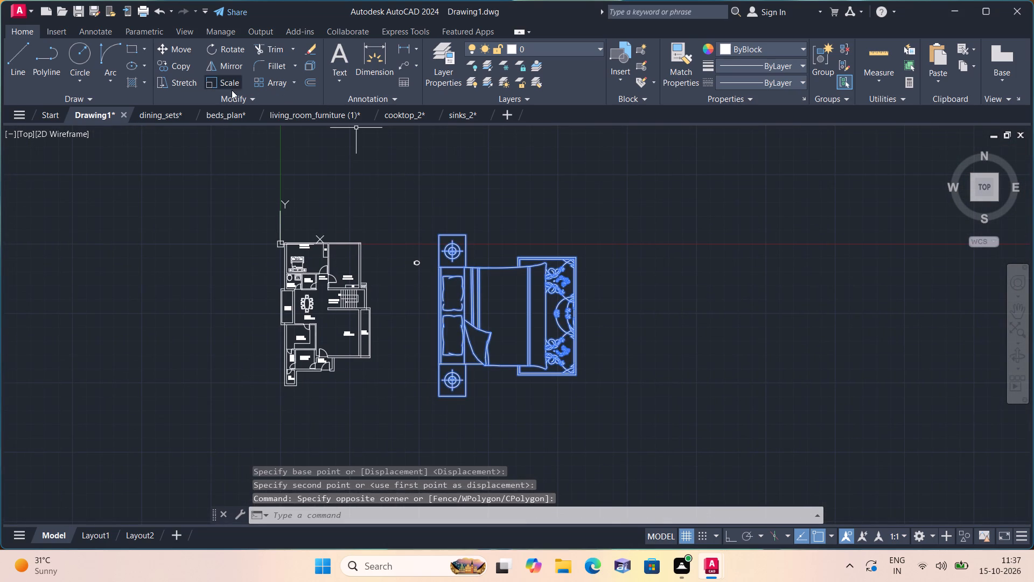
click(507, 311)
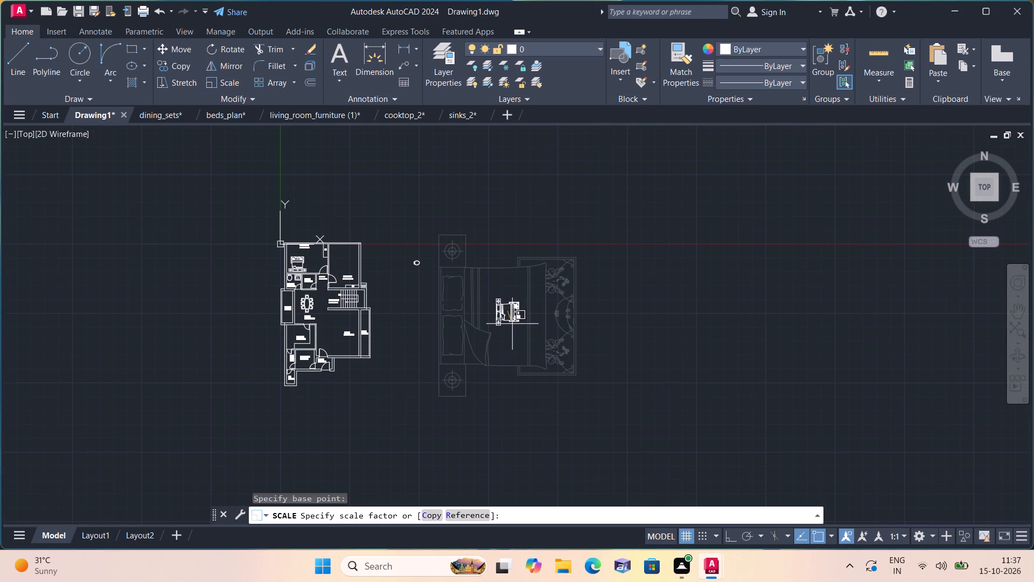
click(512, 321)
Move the scaled sideways double bed into the 11'-3"X16'-6" BEDROOM, with its nightstands near the west wall.
drag(580, 359, 560, 335)
click(475, 281)
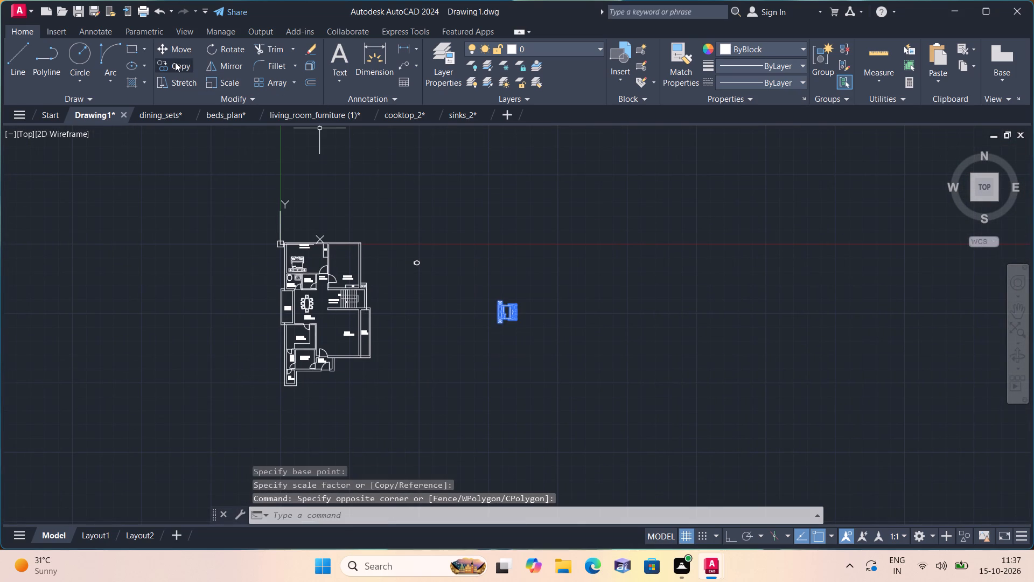
click(176, 44)
click(506, 309)
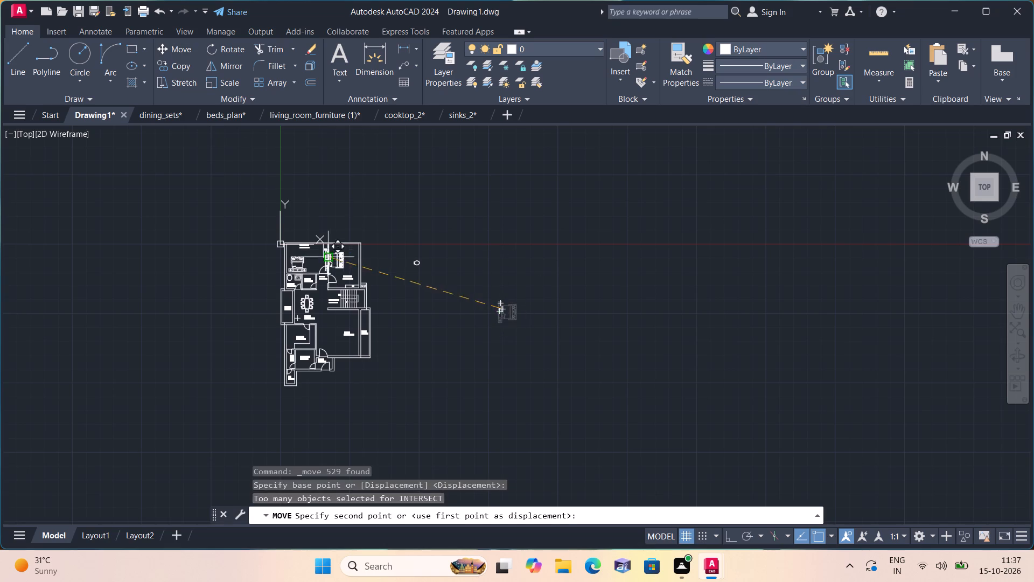
scroll(326, 257, up, 3)
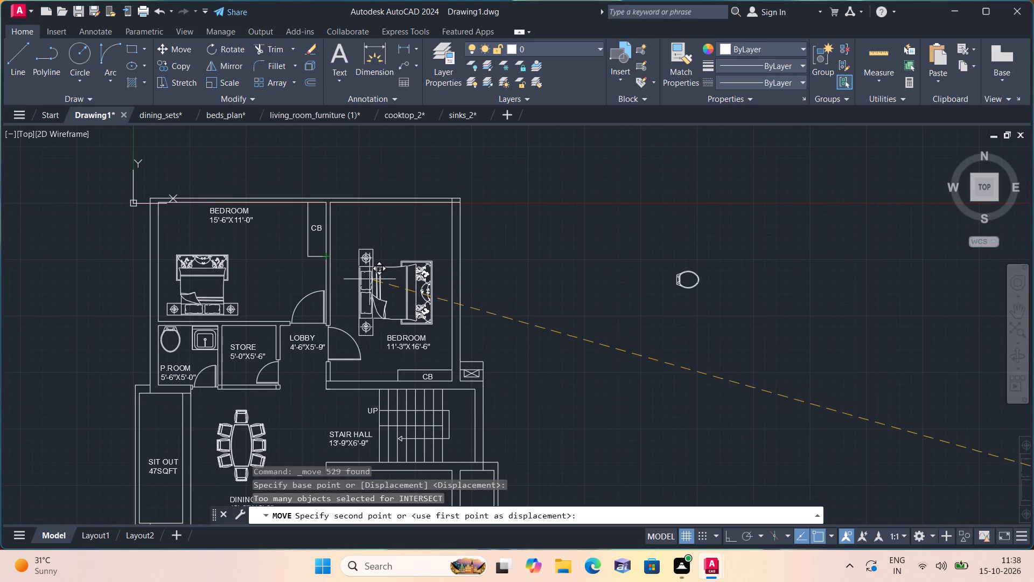
middle_drag(362, 271, 363, 238)
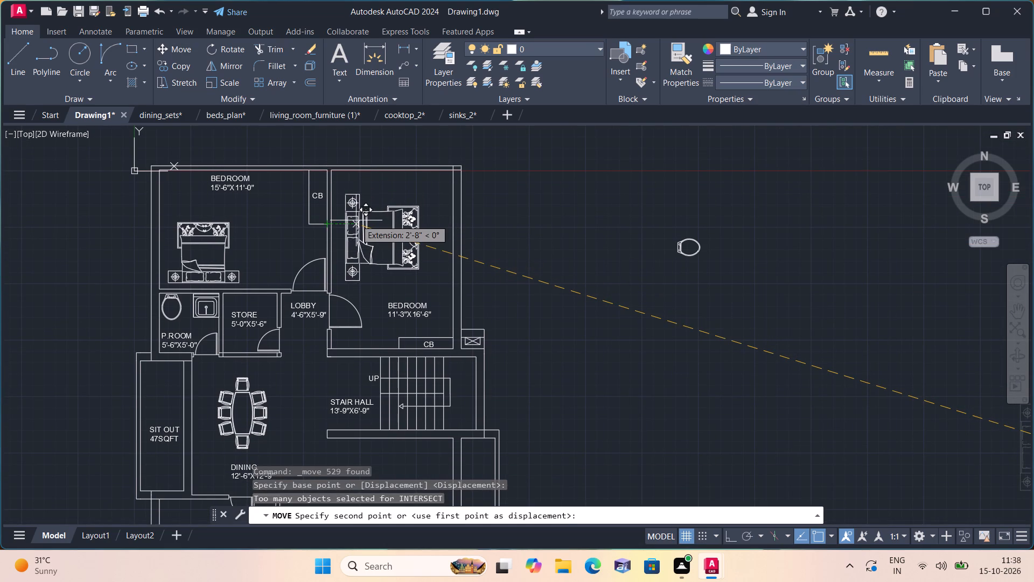
click(355, 224)
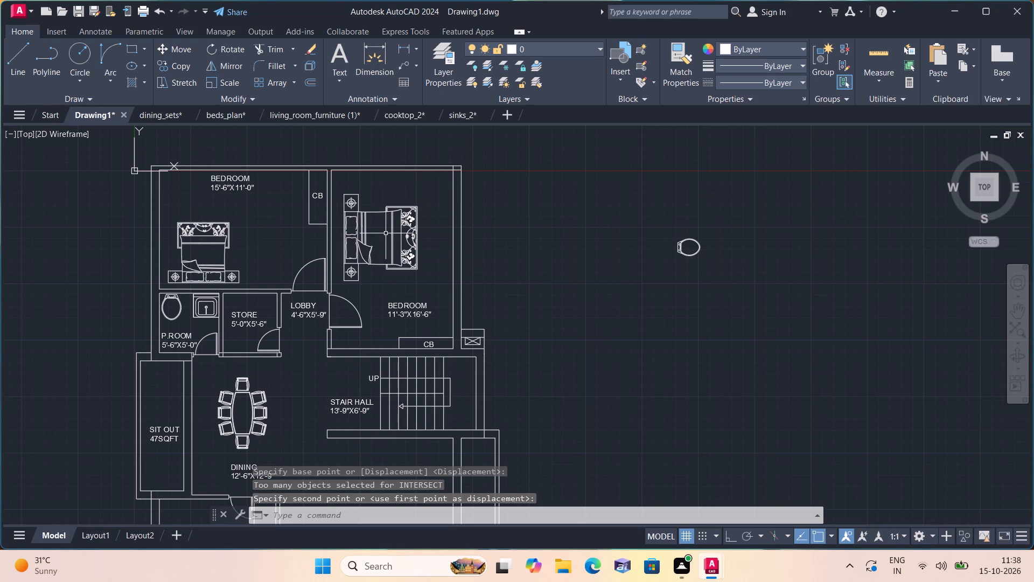
Scale the large single bed north of the floor plan down freehand to roughly 5% of its size.
scroll(424, 256, down, 1)
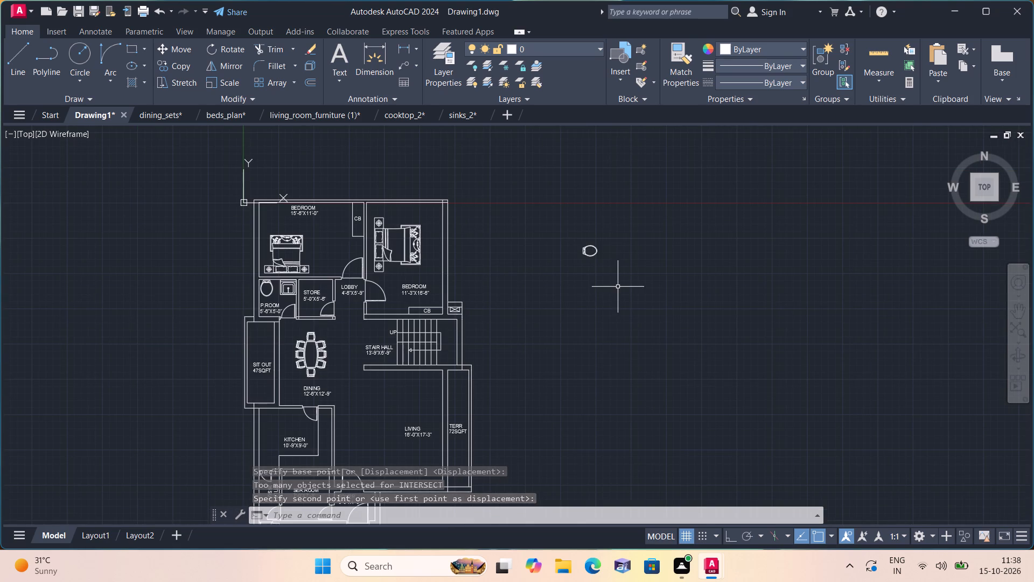
scroll(618, 296, down, 2)
middle_drag(609, 308, 433, 223)
scroll(433, 223, down, 1)
scroll(359, 245, up, 2)
scroll(359, 244, down, 1)
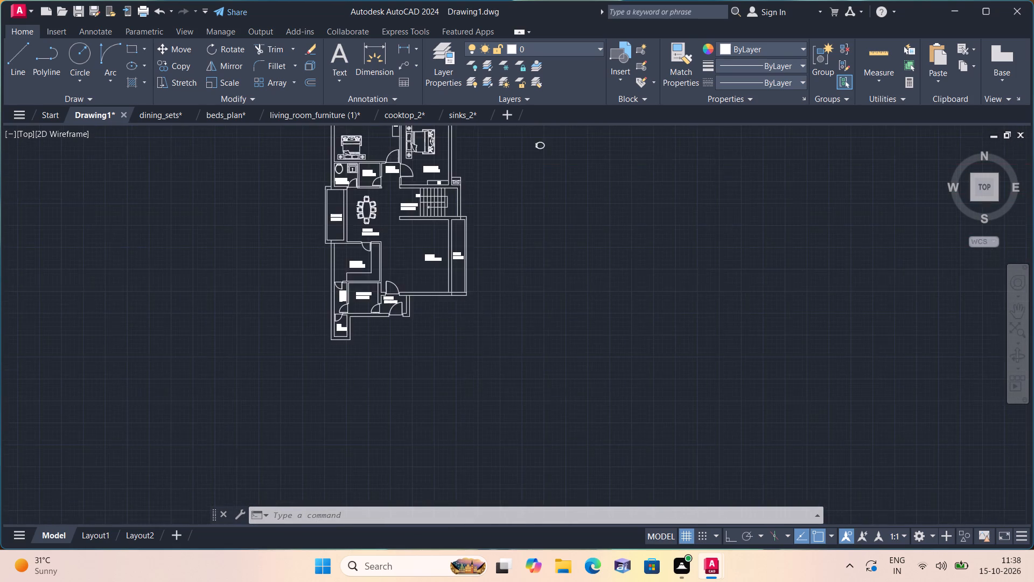
scroll(526, 267, down, 2)
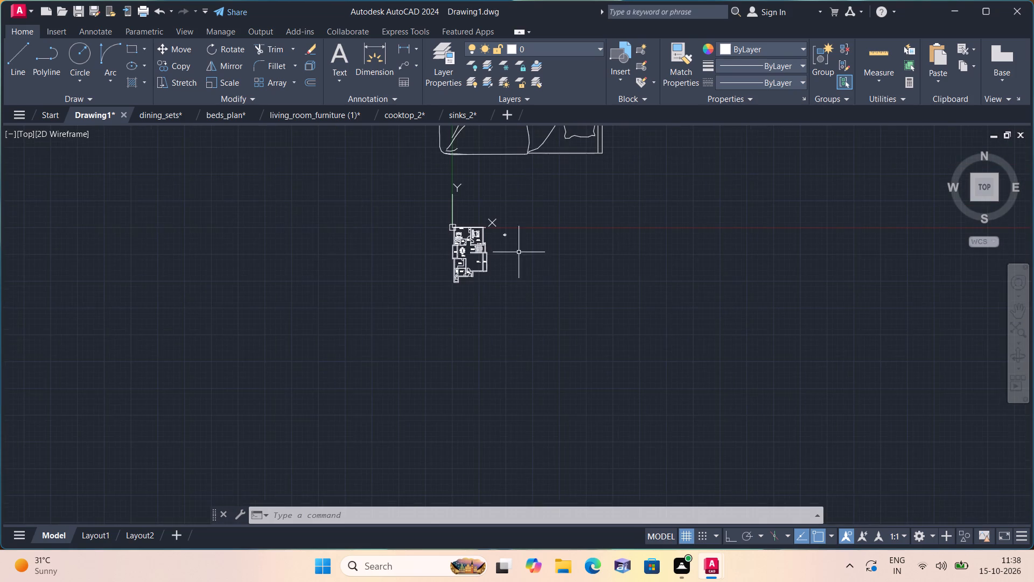
middle_drag(516, 252, 438, 337)
click(547, 259)
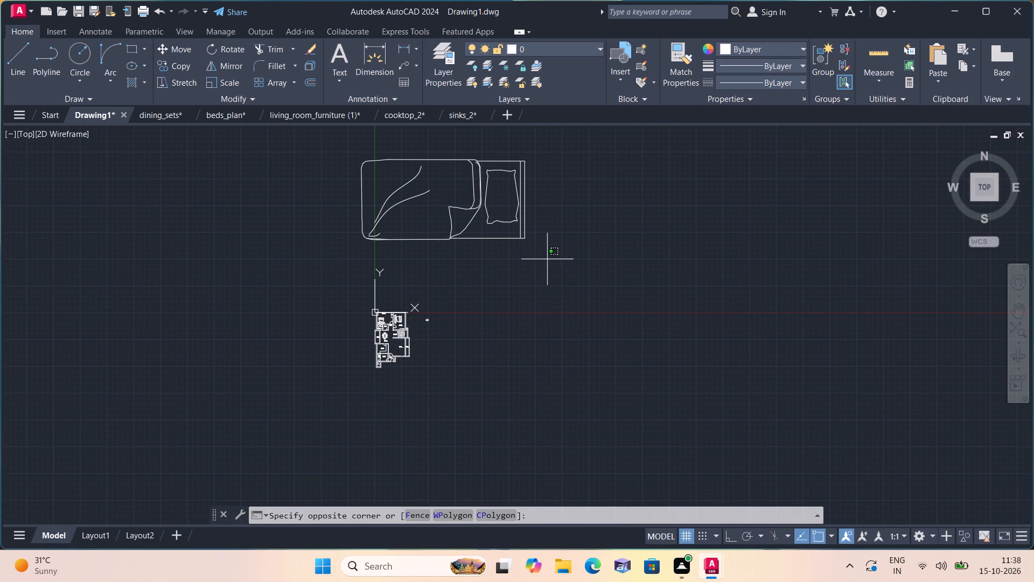
click(339, 142)
click(220, 80)
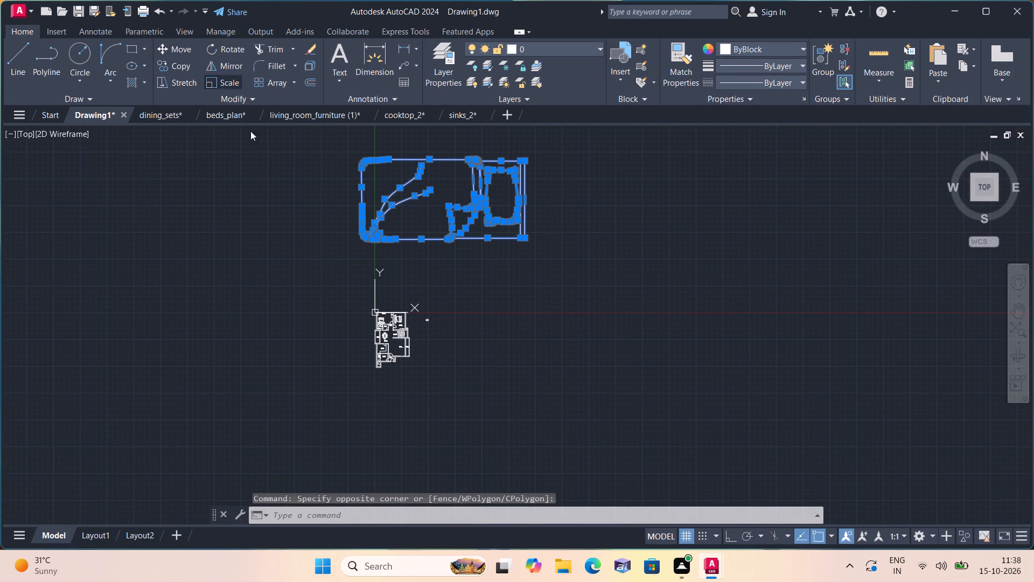
scroll(411, 223, up, 1)
click(410, 221)
click(415, 225)
Move the scaled single bed to the open area just west of the UTILITY and SER.ROOM.
click(464, 240)
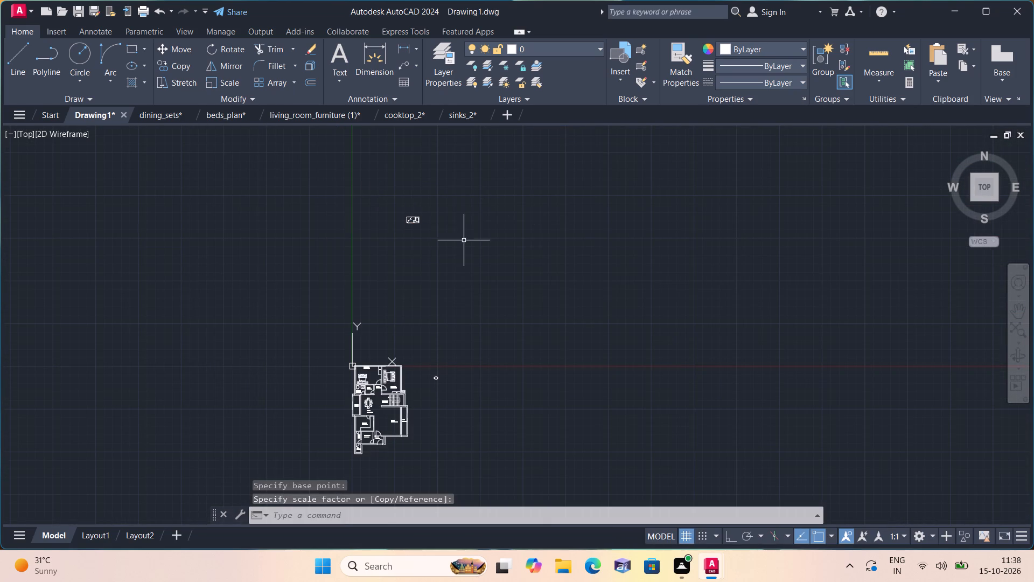
click(374, 191)
click(180, 48)
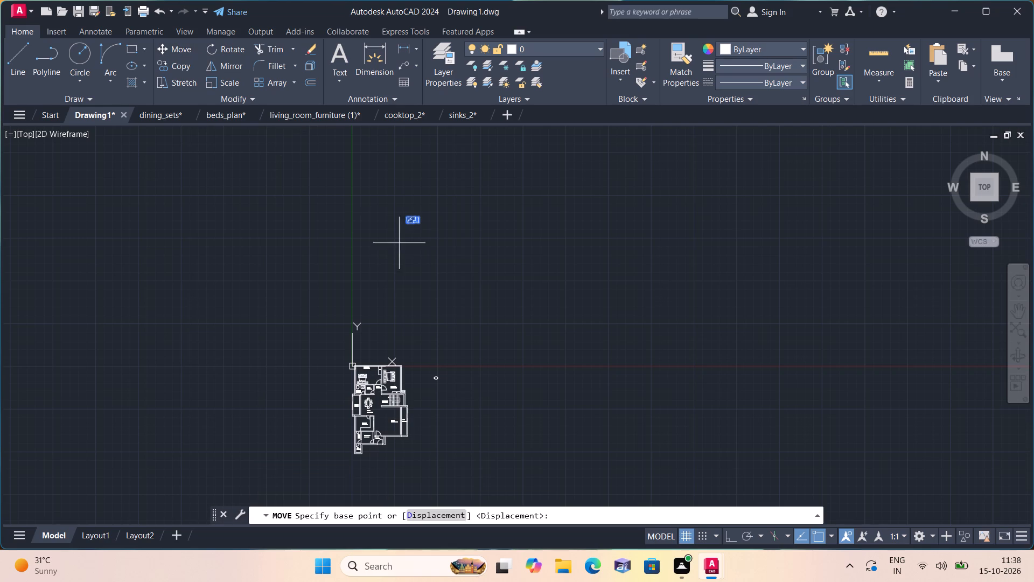
click(409, 225)
middle_drag(338, 352, 350, 239)
scroll(362, 330, up, 1)
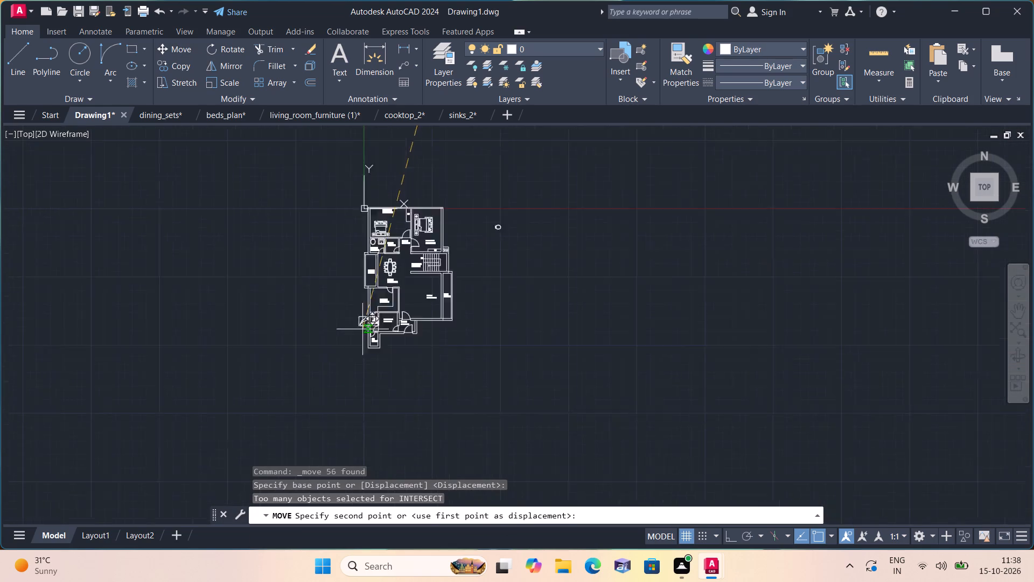
scroll(362, 329, up, 3)
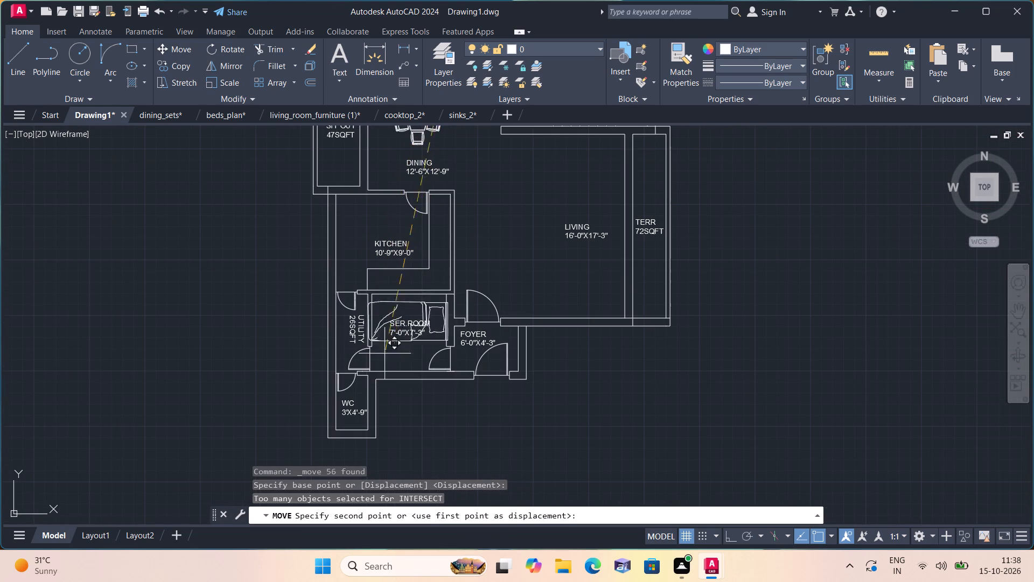
click(218, 336)
Move the SER.ROOM 7'-0"X7'-3" label down to the south part of its room, between the two doors.
scroll(385, 341, up, 2)
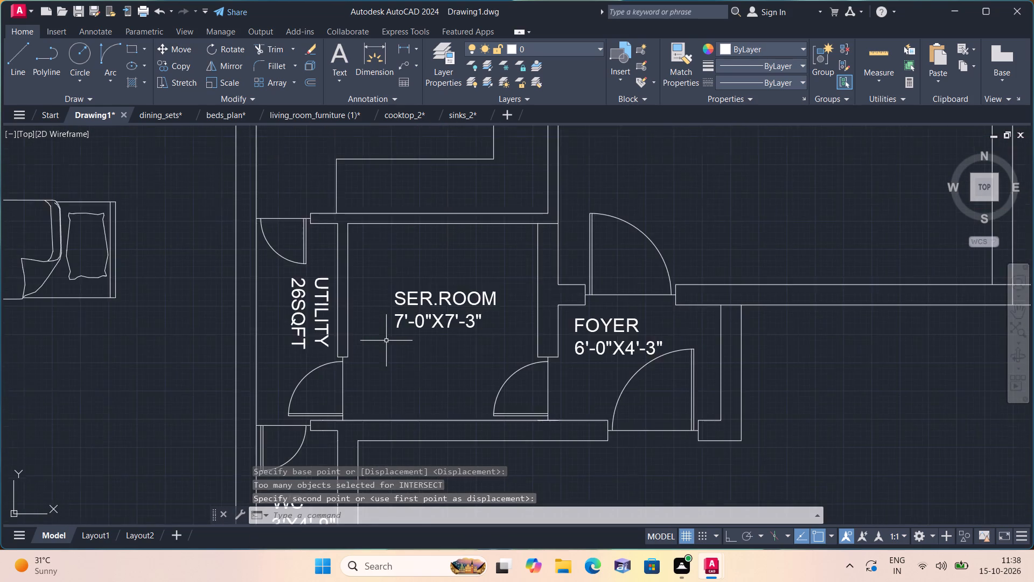
scroll(401, 327, up, 1)
middle_drag(401, 367, 396, 303)
scroll(397, 302, down, 1)
click(410, 249)
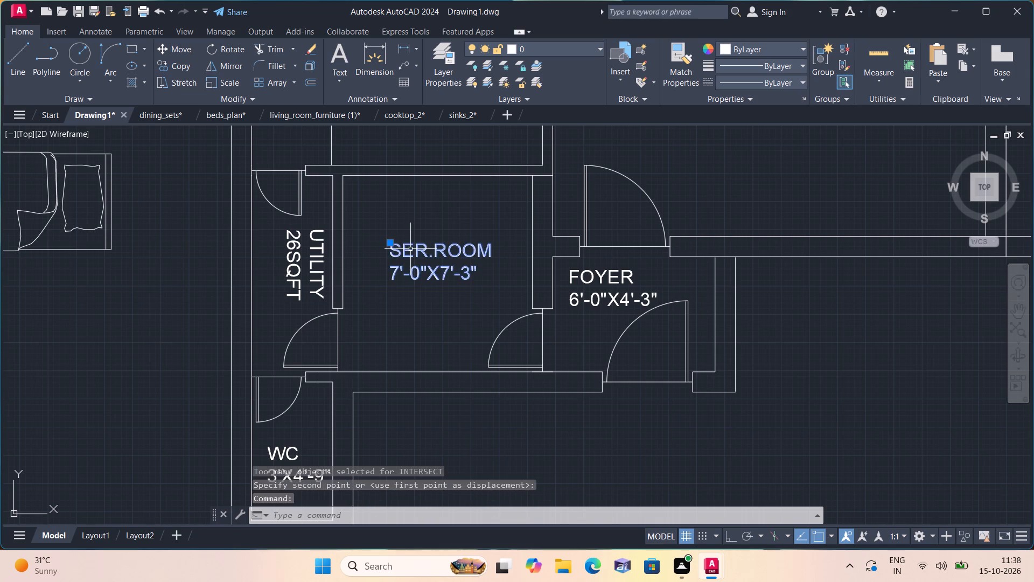
click(389, 245)
click(371, 322)
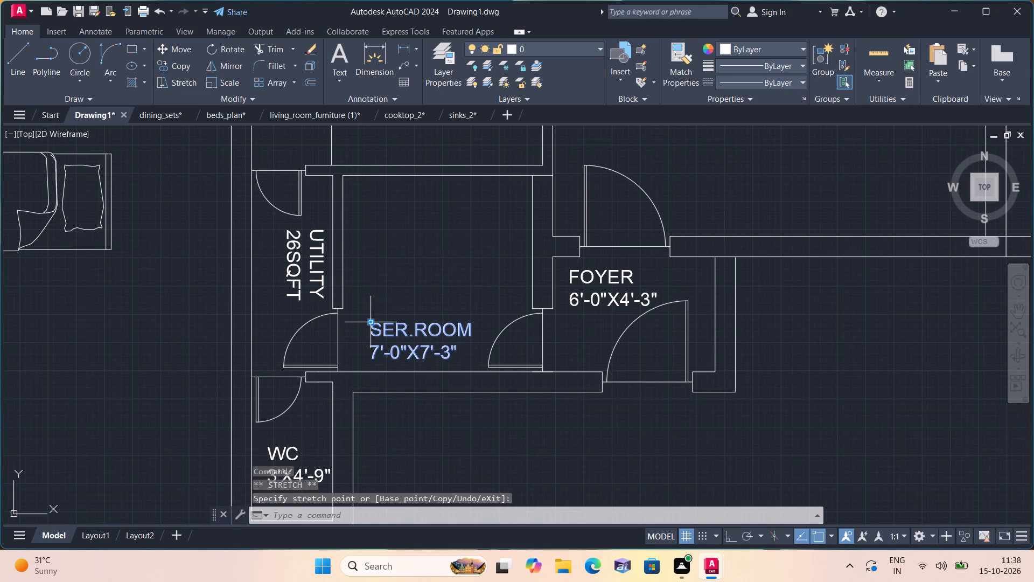
scroll(243, 309, down, 1)
key(Escape)
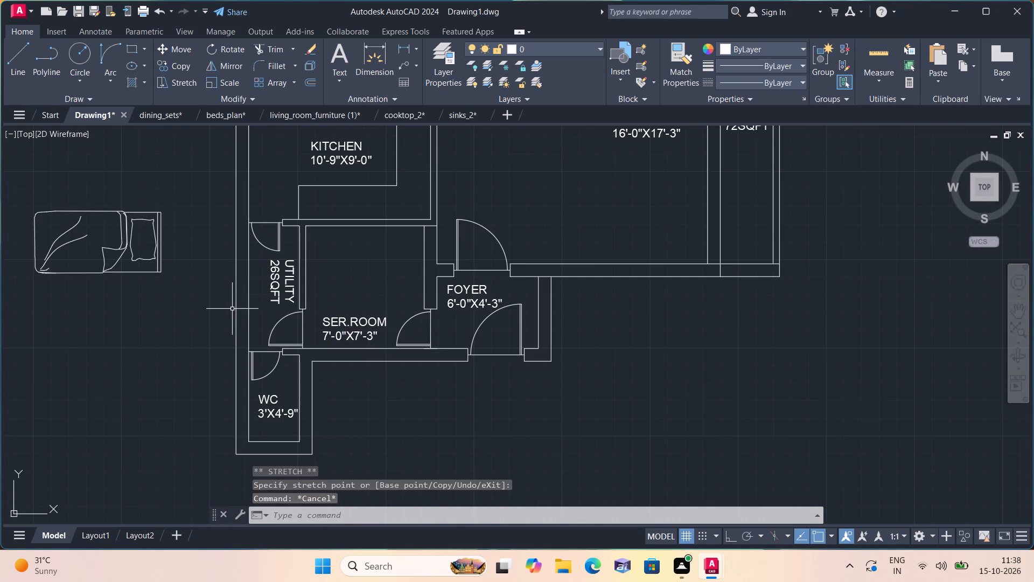
Scale the single bed west of the UTILITY down freehand to roughly 65% of its size.
scroll(223, 302, up, 1)
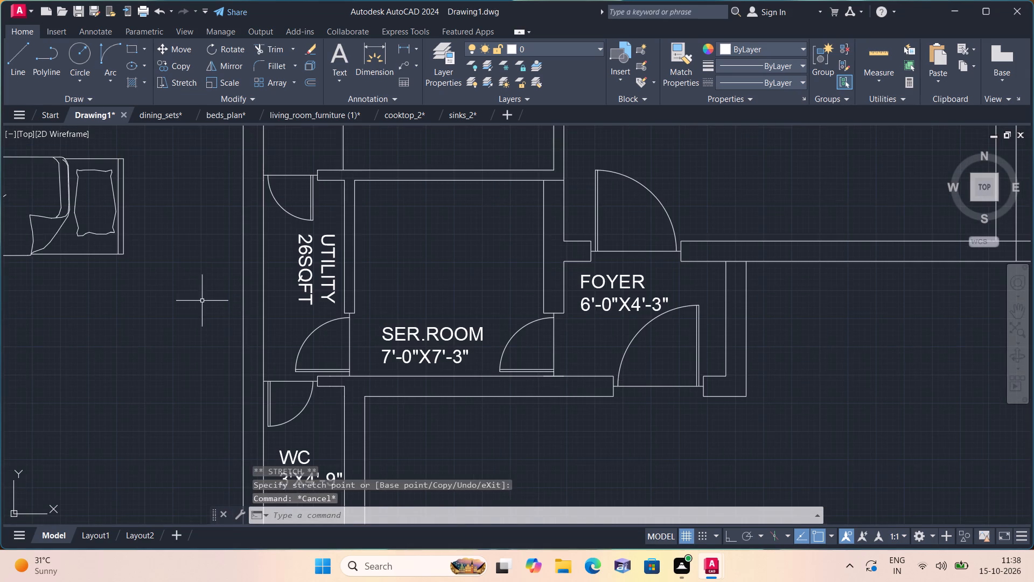
middle_drag(163, 282, 212, 337)
drag(198, 356, 188, 334)
scroll(101, 209, down, 1)
middle_drag(101, 209, 155, 214)
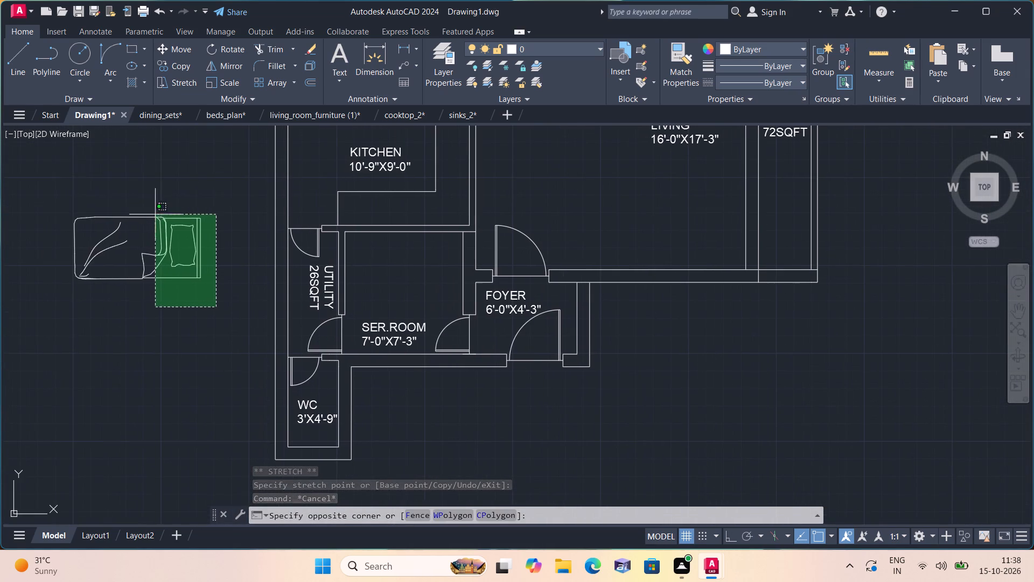
click(61, 186)
click(234, 82)
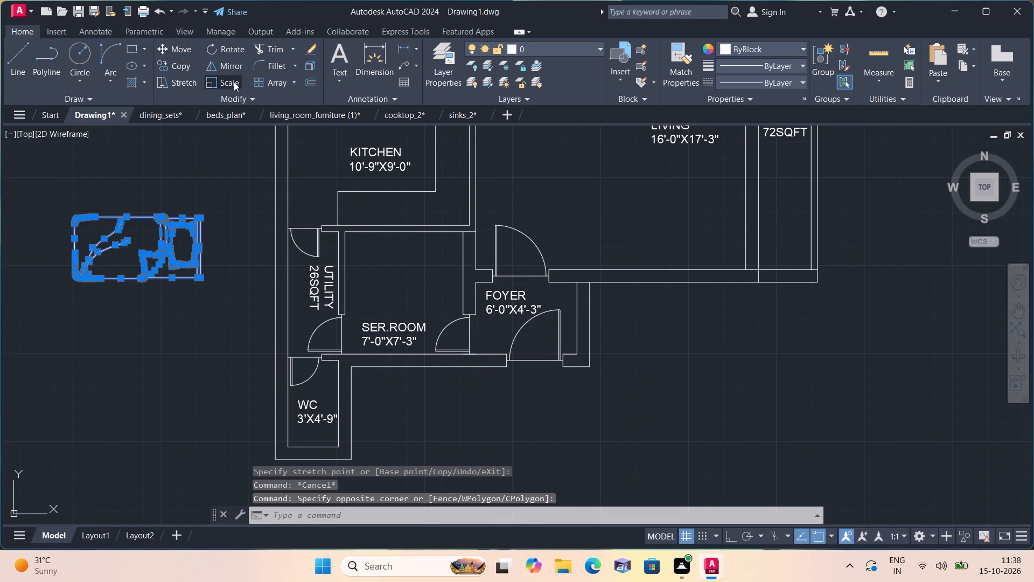
click(109, 253)
click(141, 264)
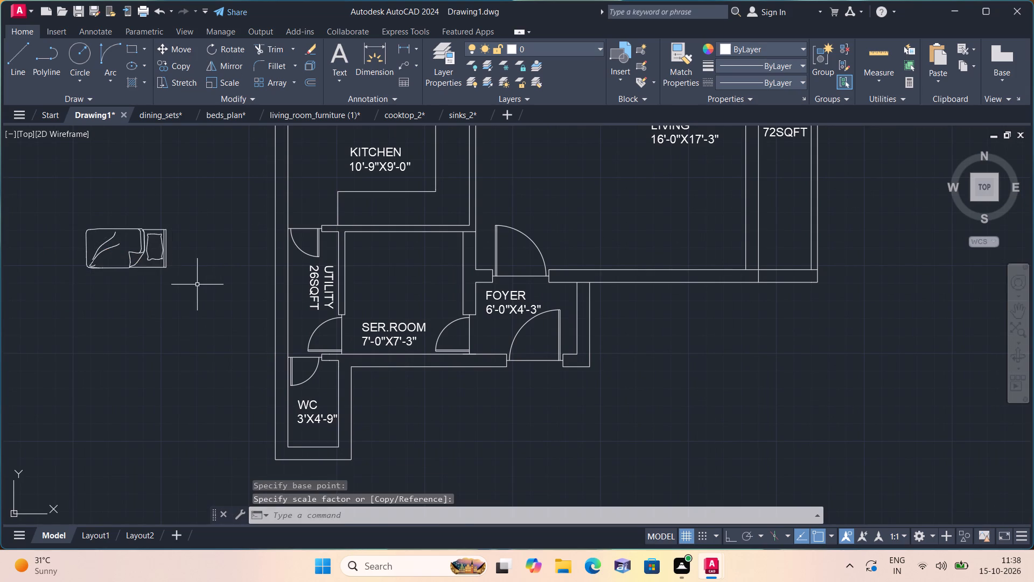
Move the single bed into the northeast corner of the SER.ROOM, with its pillow end toward the east wall.
drag(199, 284, 194, 274)
click(47, 195)
click(186, 47)
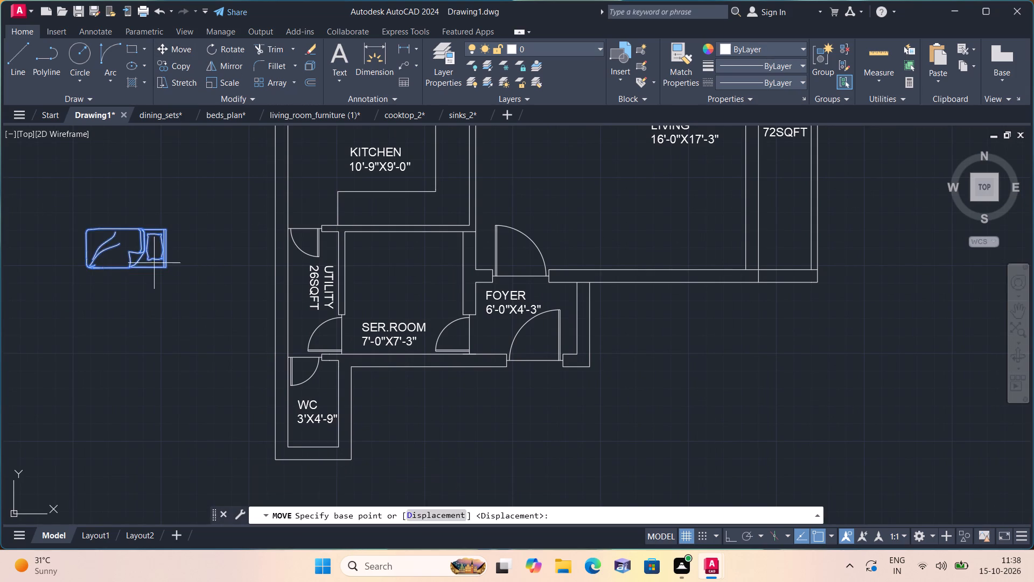
click(117, 241)
scroll(393, 261, up, 2)
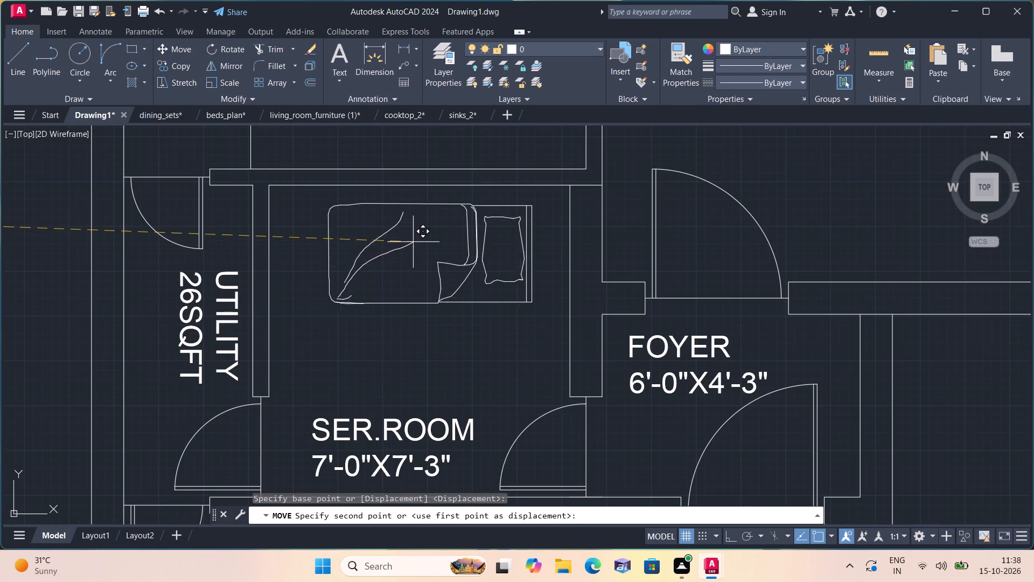
click(443, 232)
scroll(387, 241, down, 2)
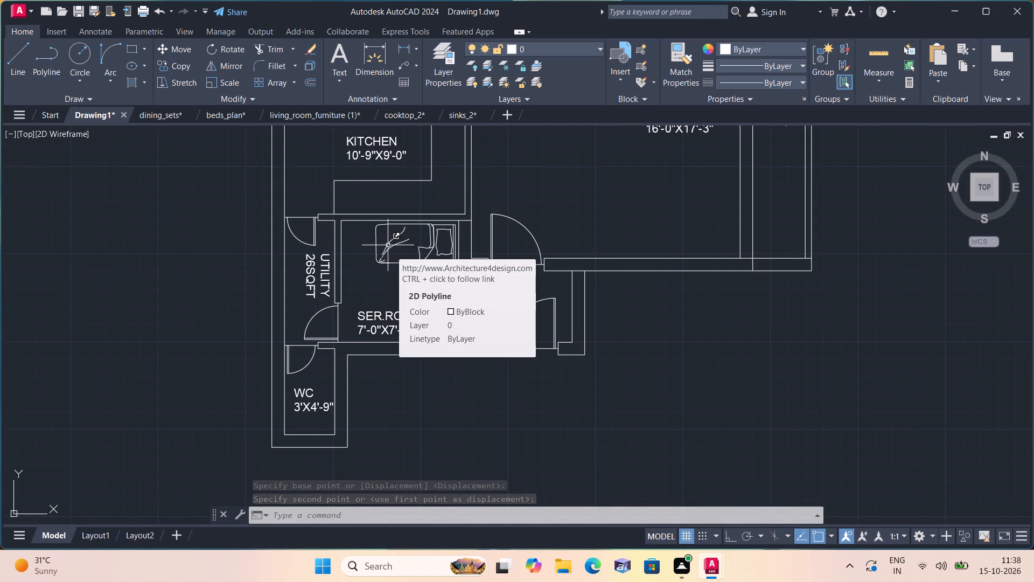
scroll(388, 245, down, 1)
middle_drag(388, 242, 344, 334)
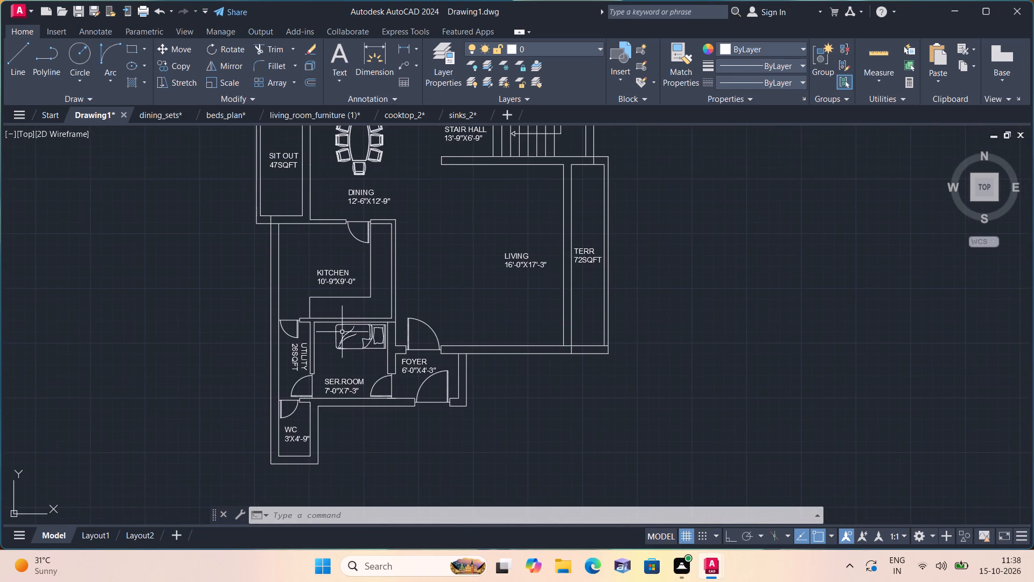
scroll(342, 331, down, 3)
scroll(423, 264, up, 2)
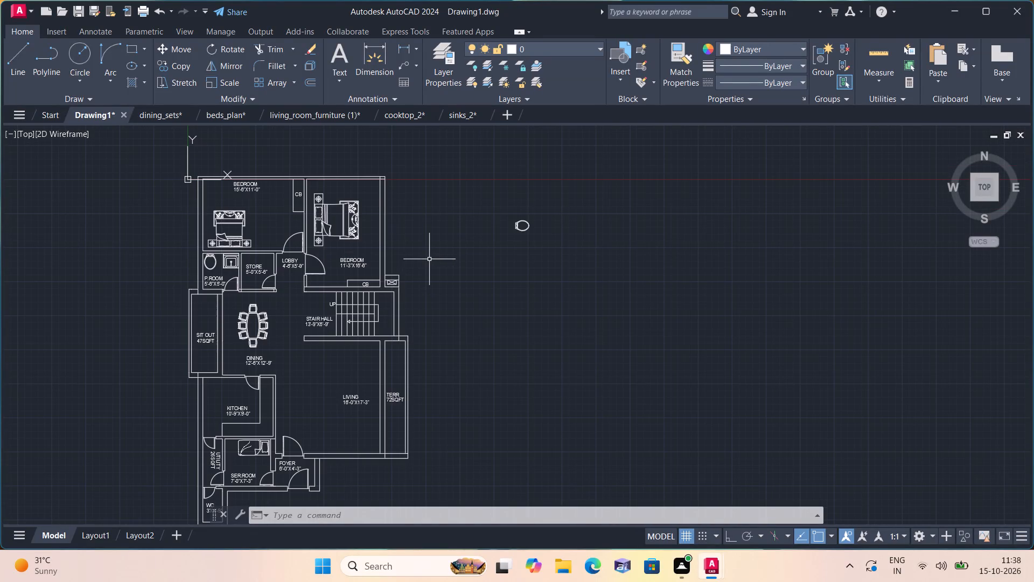
Scale the western of the two loose desk chairs beside the cooktop freehand to roughly 20% of its size.
scroll(425, 282, down, 3)
middle_drag(467, 272, 459, 276)
scroll(452, 279, down, 3)
middle_drag(459, 276, 364, 292)
scroll(370, 229, up, 1)
middle_drag(367, 219, 375, 320)
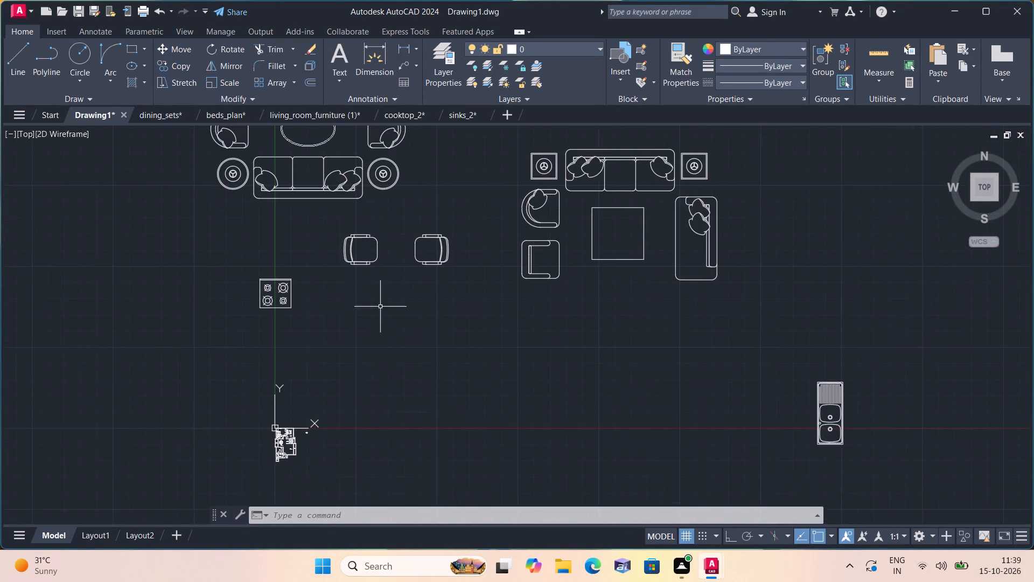
scroll(380, 289, up, 2)
middle_drag(373, 262, 385, 330)
drag(394, 311, 388, 292)
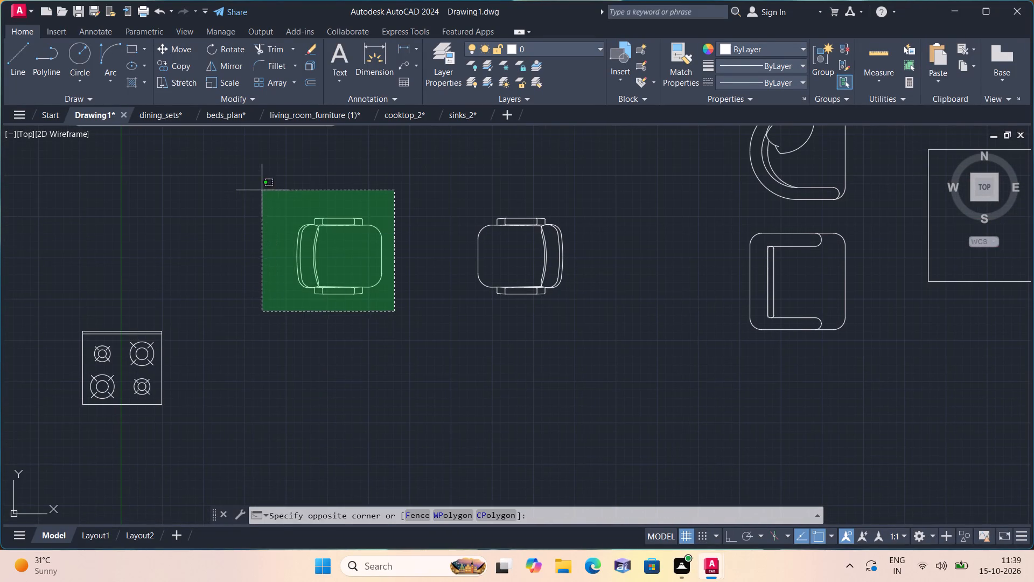
click(260, 188)
click(221, 85)
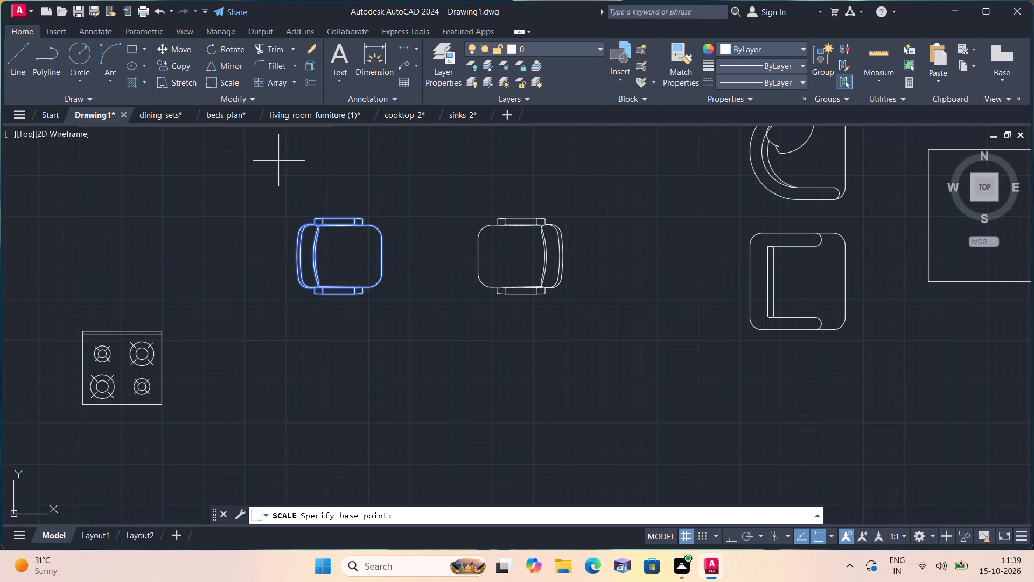
click(342, 254)
click(346, 260)
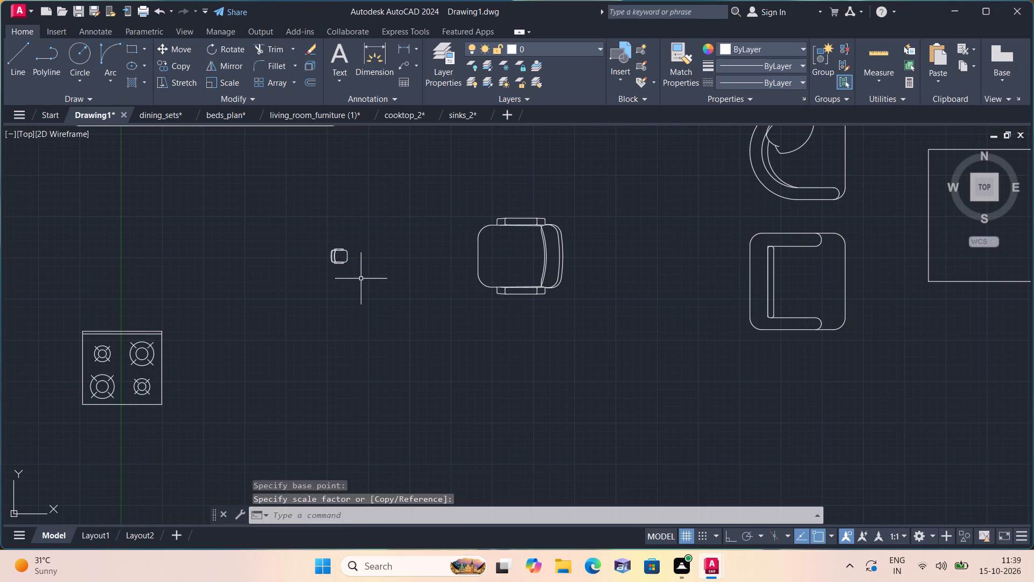
Move the scaled desk chair to the open area just outside the northwest corner of the floor plan.
drag(361, 280, 351, 266)
click(293, 219)
click(170, 47)
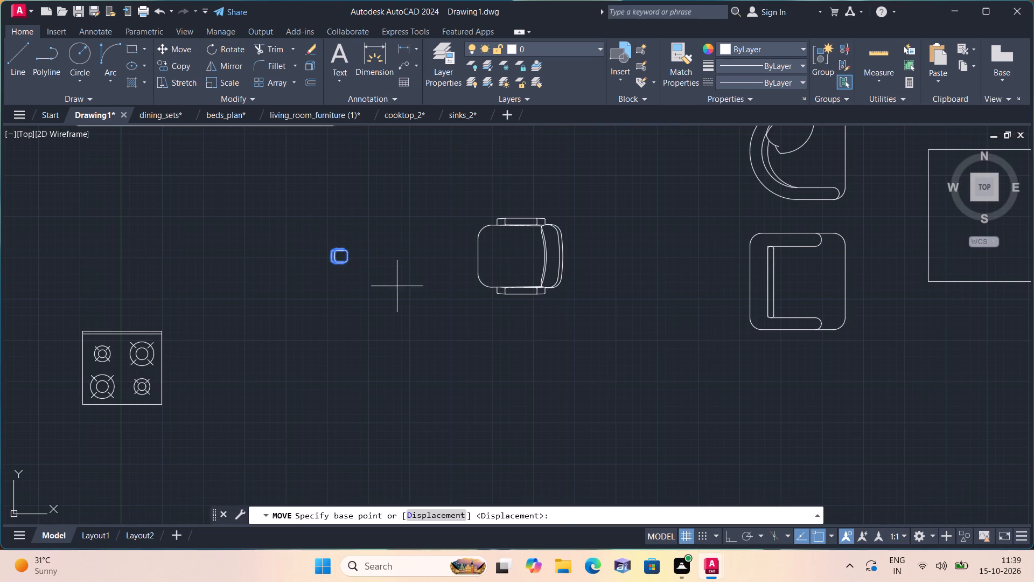
click(326, 252)
scroll(228, 364, down, 2)
middle_drag(224, 369, 295, 198)
scroll(220, 354, up, 2)
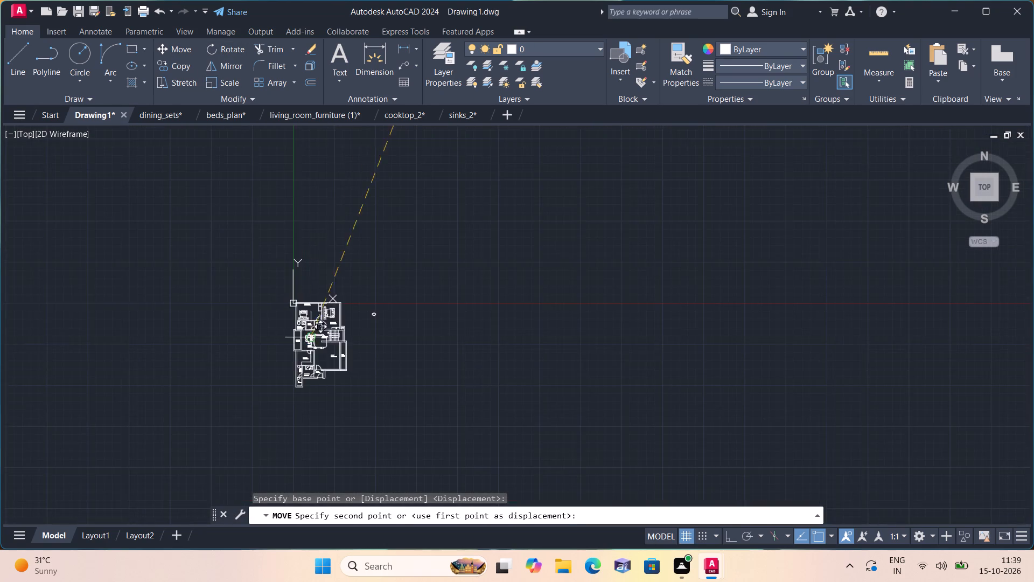
scroll(301, 313, up, 4)
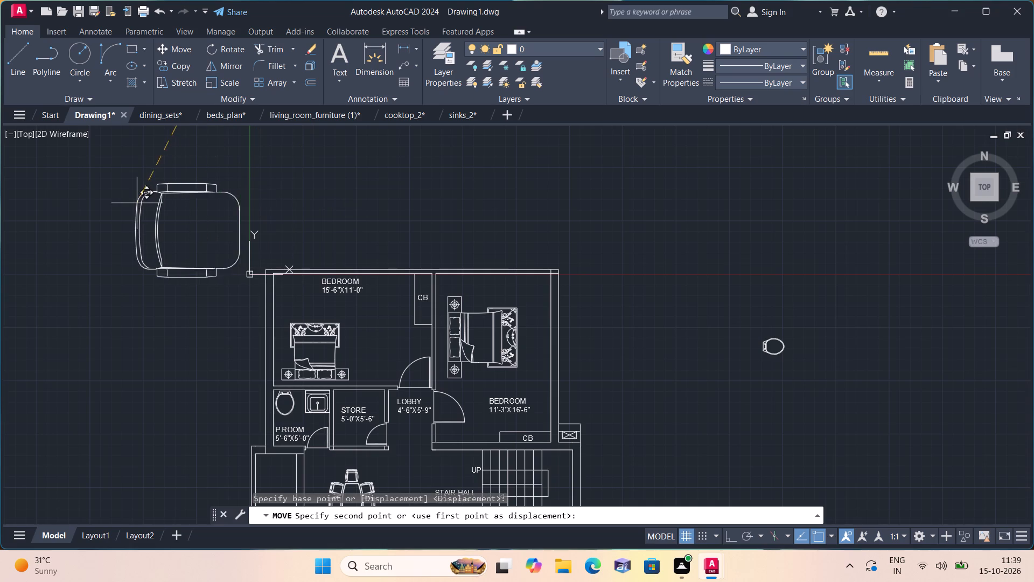
click(106, 203)
Scale the desk chair outside the plan's northwest corner freehand to roughly 16% of its size.
drag(224, 292, 215, 286)
click(74, 169)
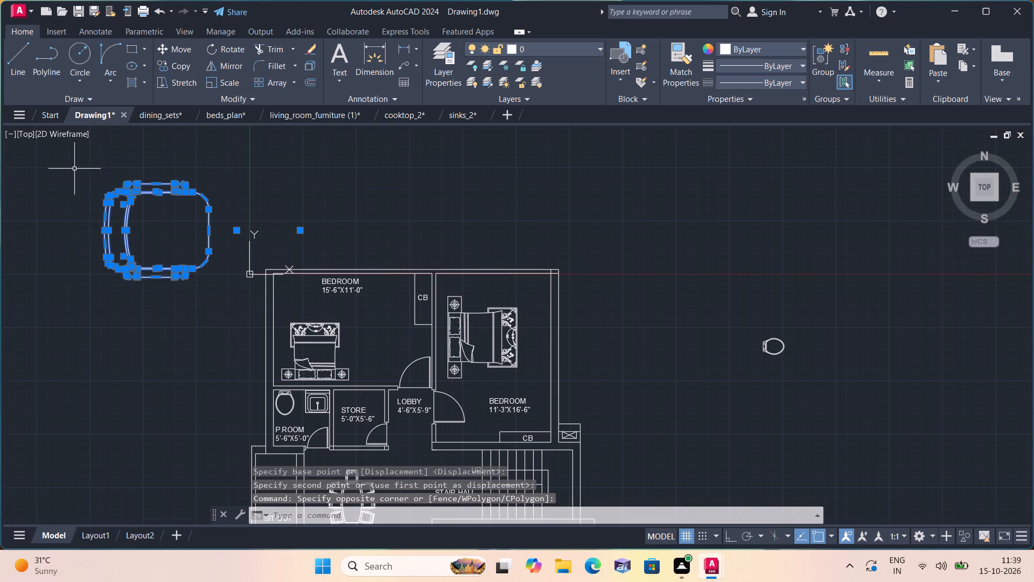
click(227, 84)
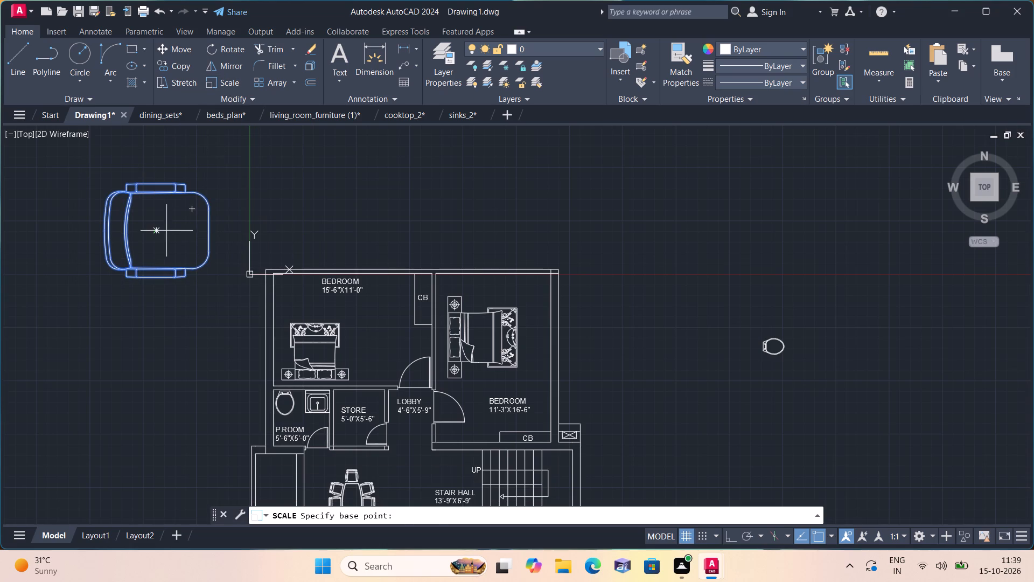
click(160, 227)
click(164, 231)
Move the small desk chair into the northwest corner of the BEDROOM 15'-6"X11'-0".
drag(185, 260, 176, 244)
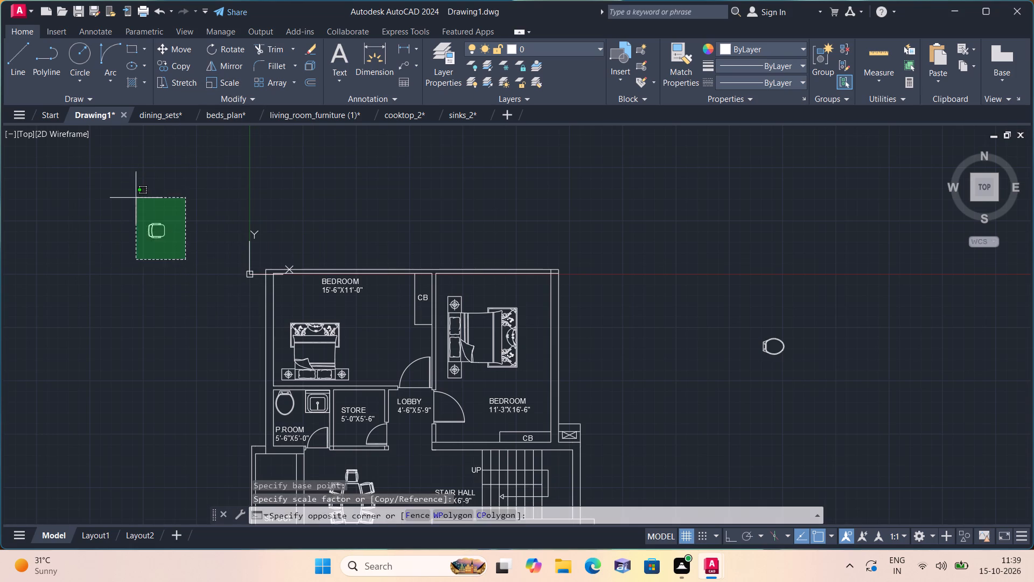
click(116, 191)
click(176, 46)
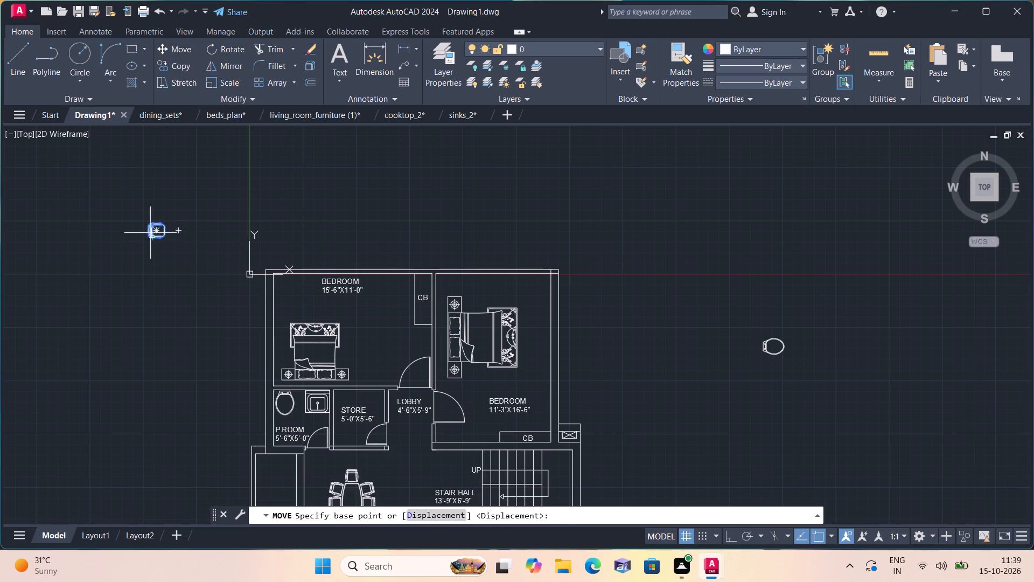
click(150, 232)
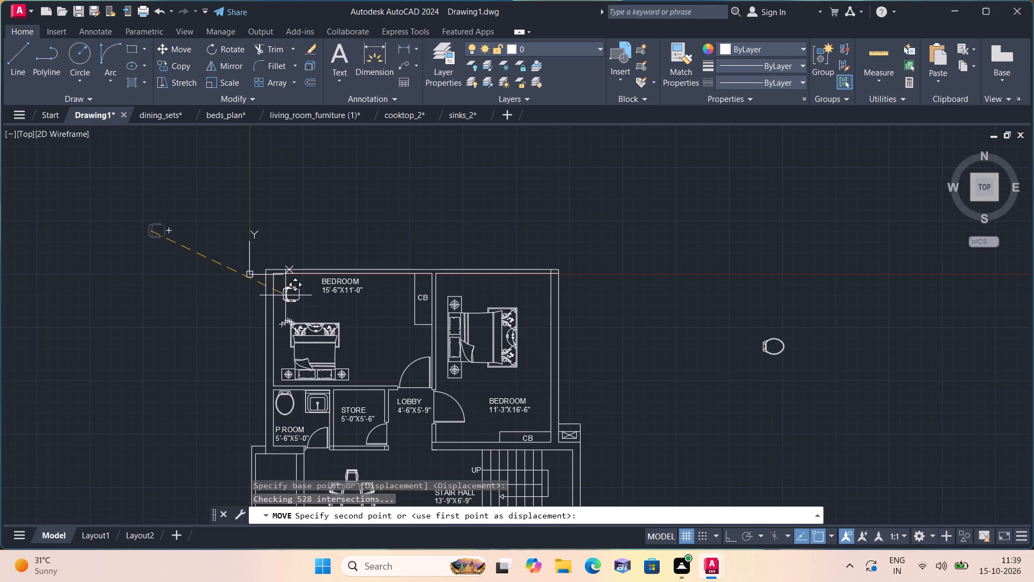
scroll(278, 292, up, 2)
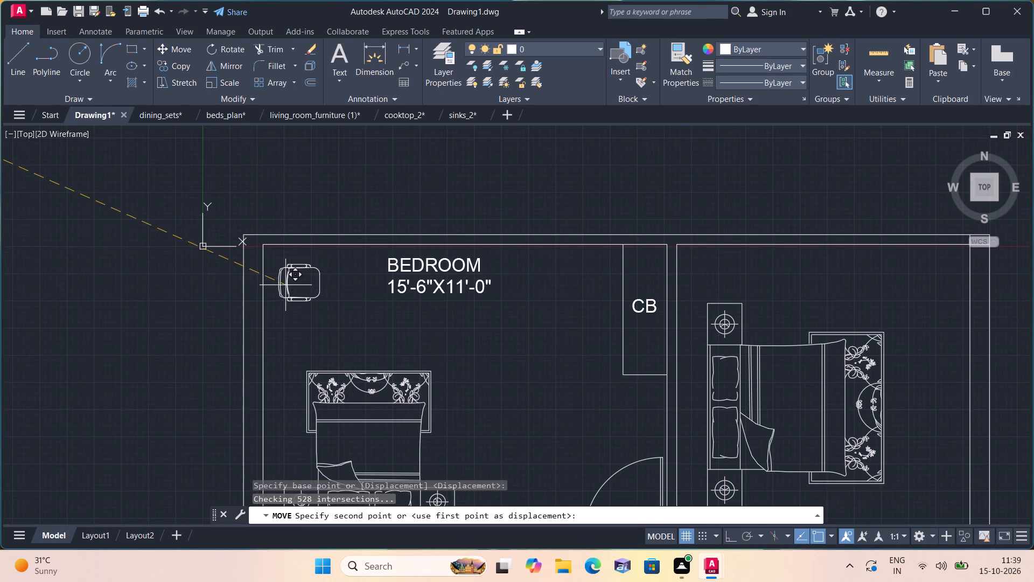
click(286, 289)
Rotate the desk chair in the BEDROOM 15'-6"X11'-0" by about 310 degrees, with its backrest toward the room's northwest corner.
click(337, 324)
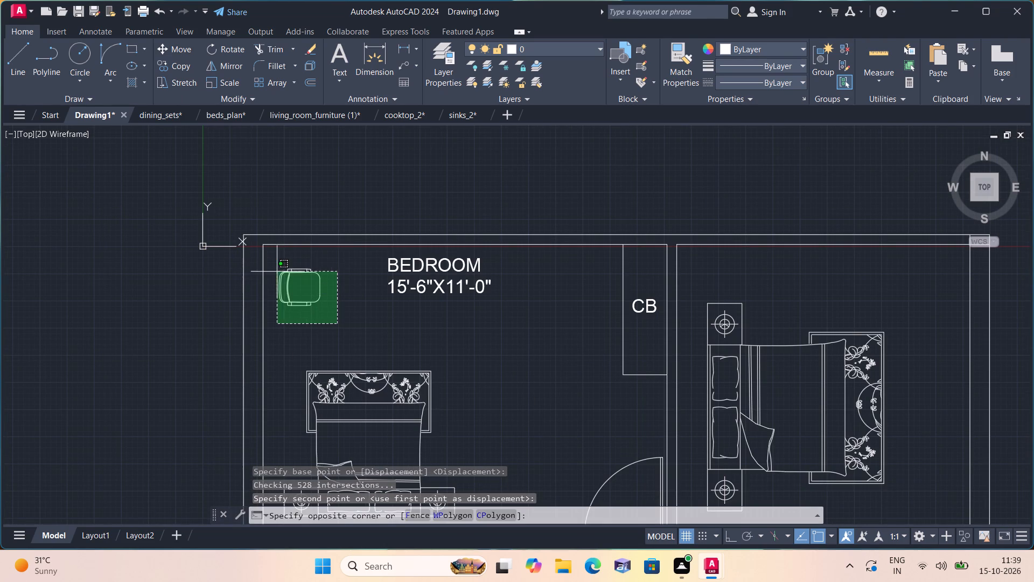
click(274, 265)
click(232, 47)
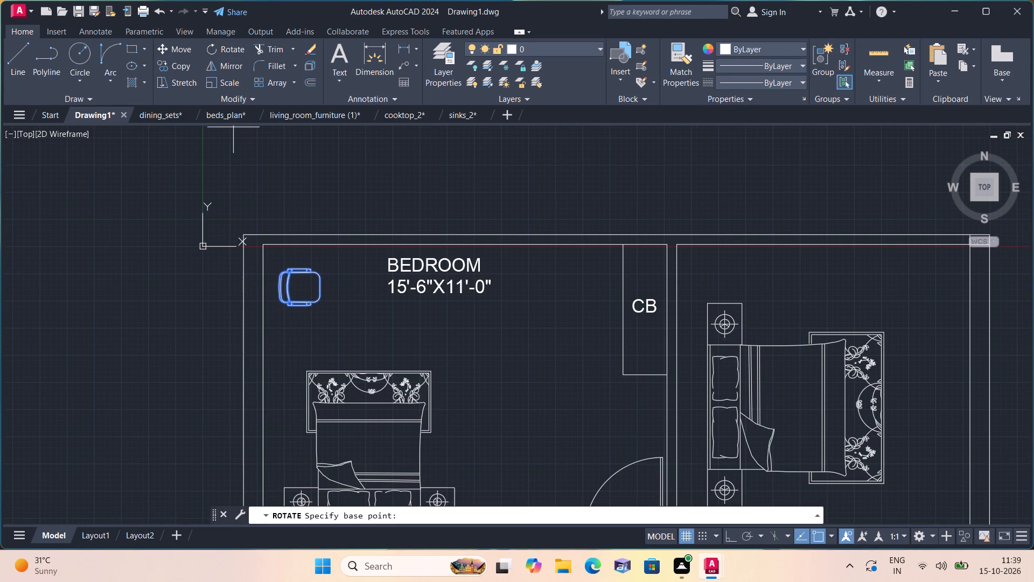
click(303, 283)
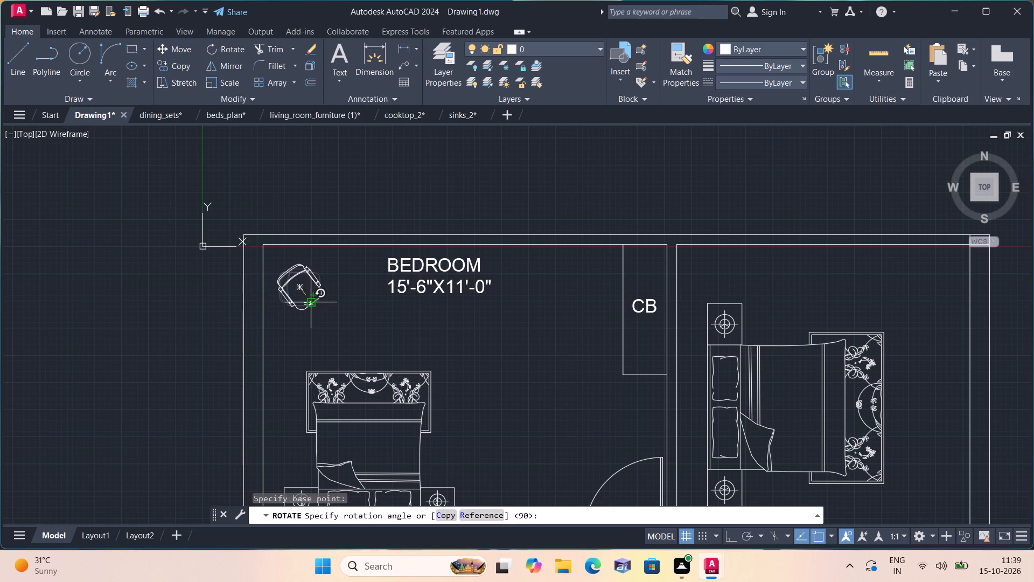
scroll(311, 301, up, 2)
click(311, 301)
scroll(346, 320, down, 1)
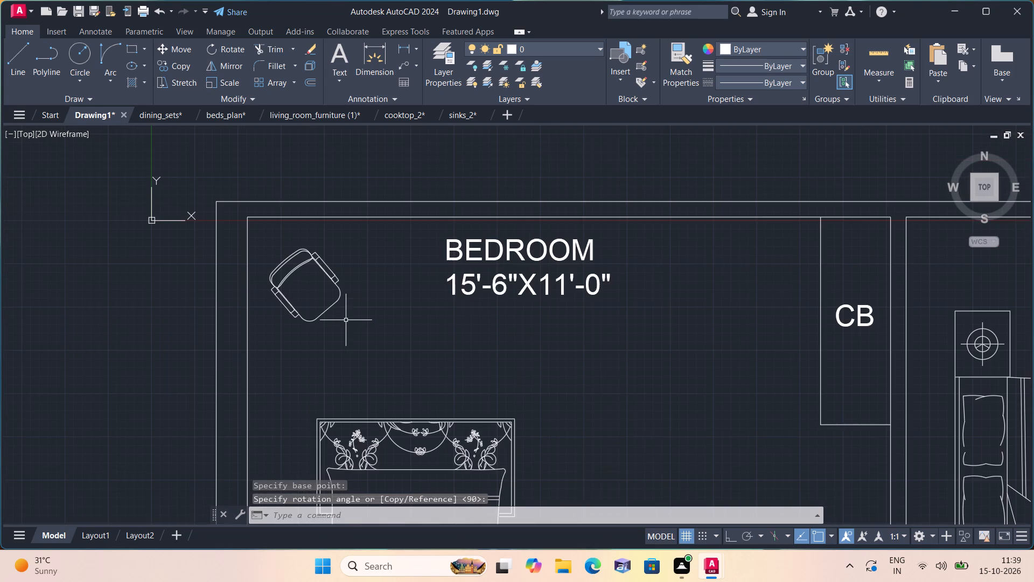
Scale the remaining loose desk chair between the cooktop and the armchairs freehand to roughly 20% of its size.
middle_drag(350, 324, 317, 319)
scroll(313, 321, down, 2)
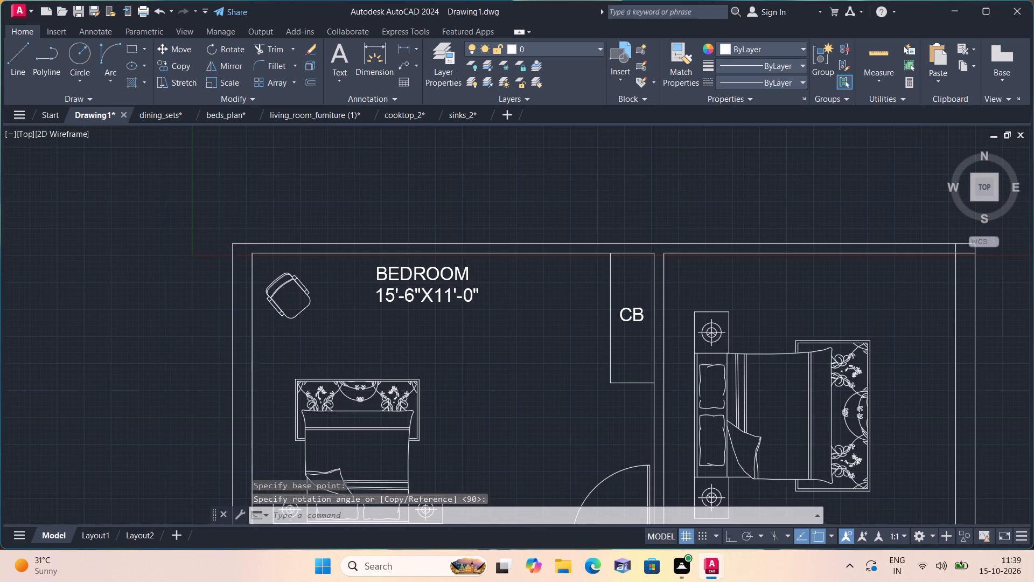
scroll(345, 327, down, 1)
middle_drag(343, 327, 295, 367)
scroll(368, 273, down, 2)
middle_drag(384, 227, 367, 290)
scroll(362, 319, down, 1)
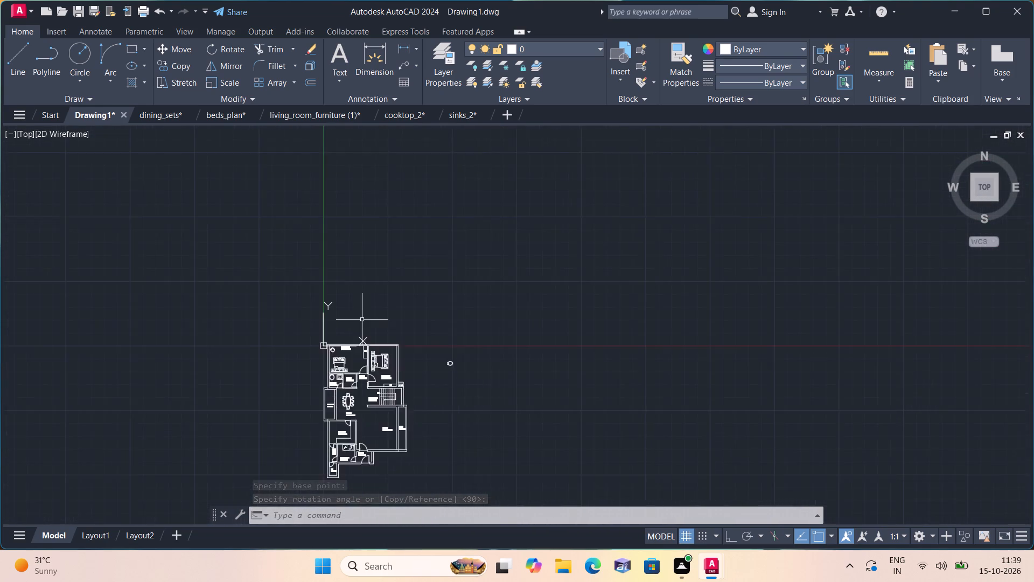
scroll(362, 320, down, 1)
scroll(366, 257, down, 3)
scroll(361, 272, up, 2)
middle_drag(364, 247, 337, 361)
scroll(369, 354, down, 1)
click(505, 296)
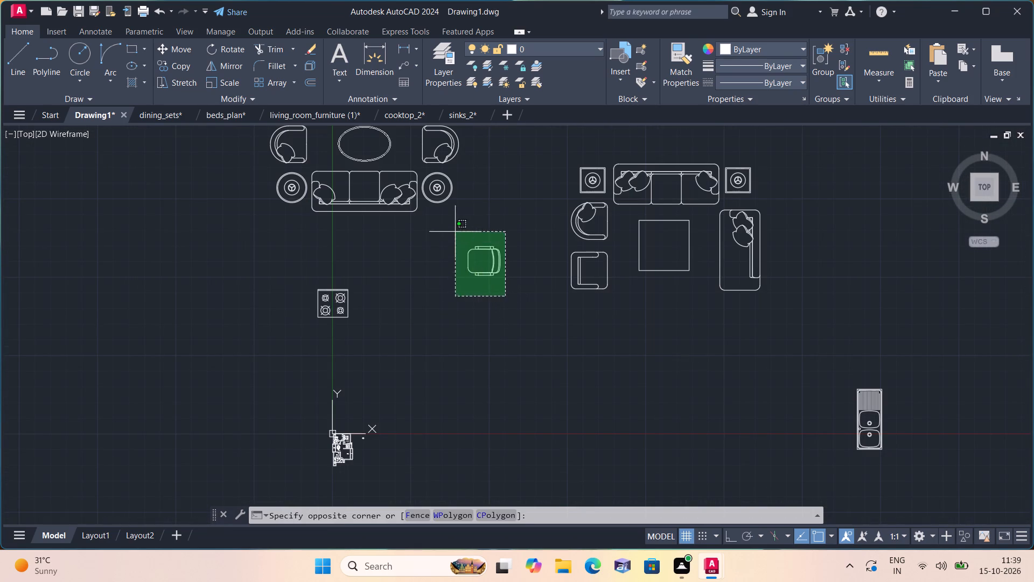
click(447, 230)
click(225, 82)
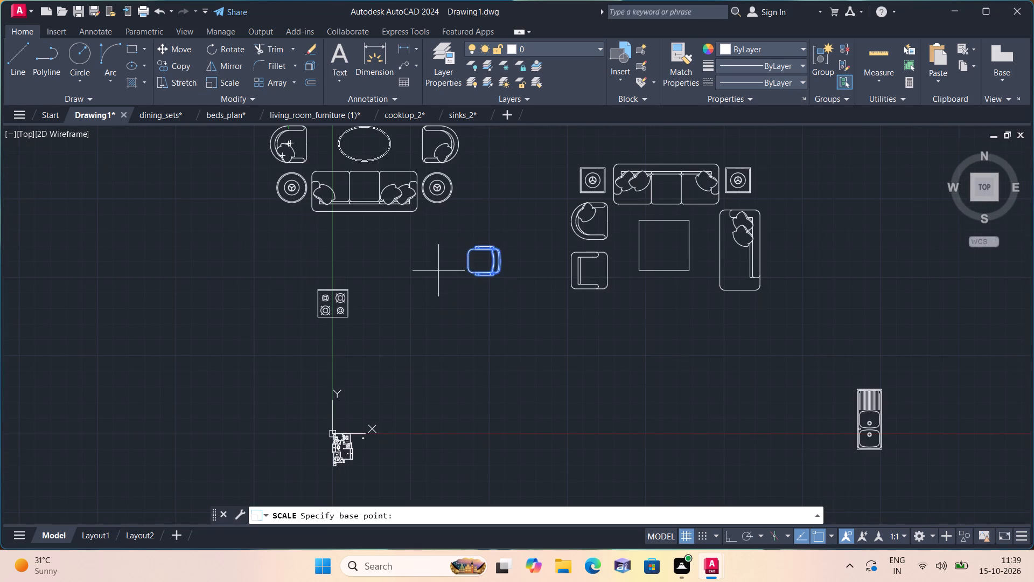
scroll(491, 257, up, 2)
click(460, 264)
click(465, 271)
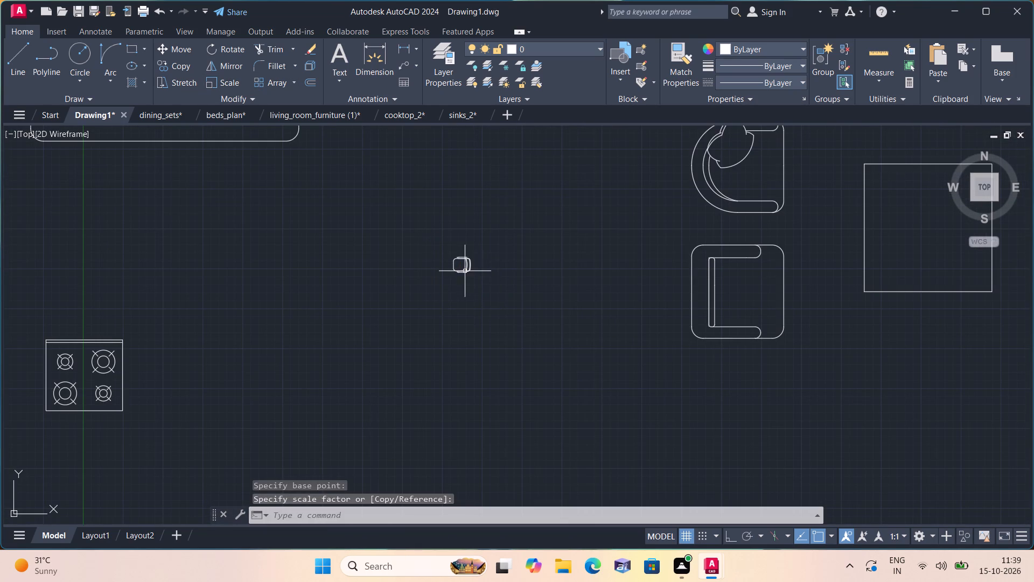
Move the second scaled desk chair to the open area just outside the northeast corner of the floor plan.
drag(488, 292, 479, 282)
click(429, 237)
click(170, 46)
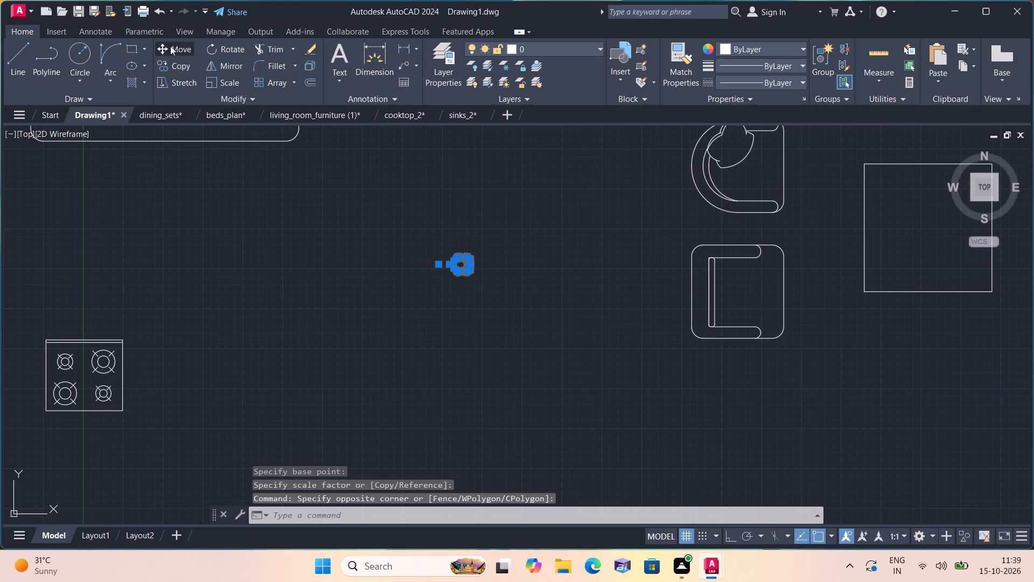
click(464, 259)
scroll(464, 259, down, 2)
middle_drag(280, 393, 283, 386)
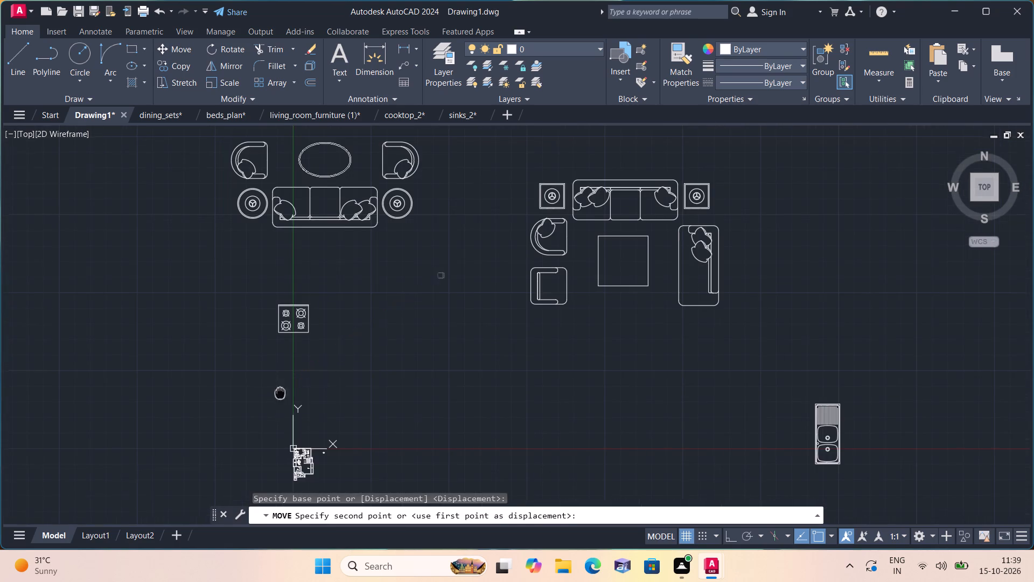
middle_drag(283, 386, 339, 297)
scroll(346, 382, up, 2)
scroll(389, 333, up, 2)
scroll(402, 270, up, 2)
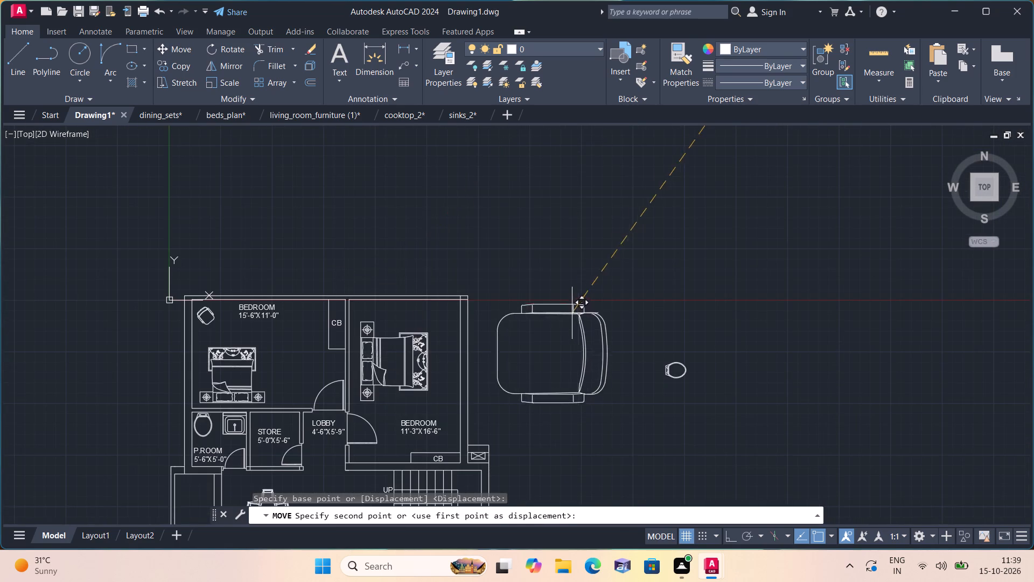
middle_drag(549, 316, 422, 335)
click(449, 244)
Scale the desk chair outside the plan's northeast corner freehand to roughly 16% of its size.
drag(486, 369, 476, 351)
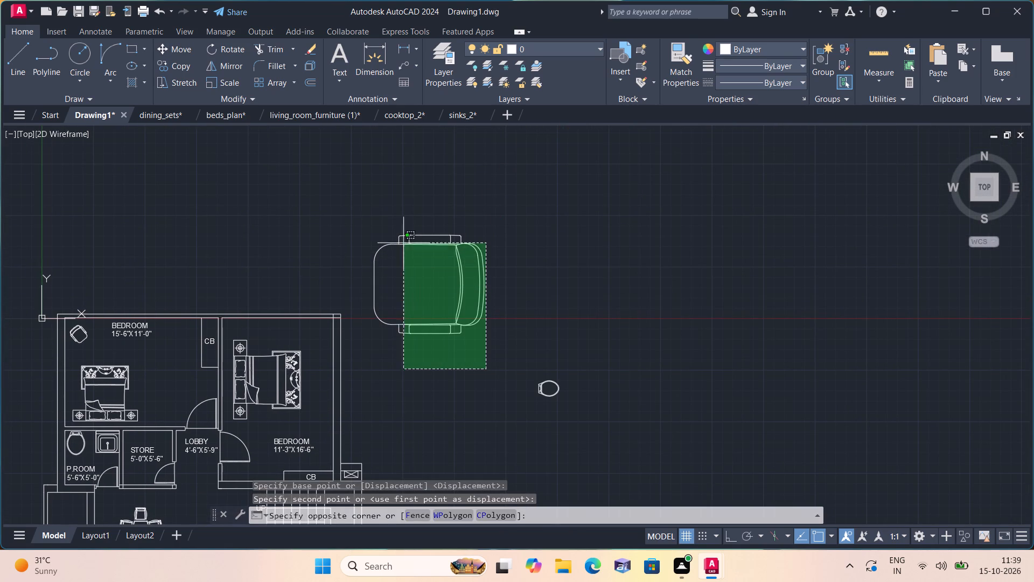
click(360, 212)
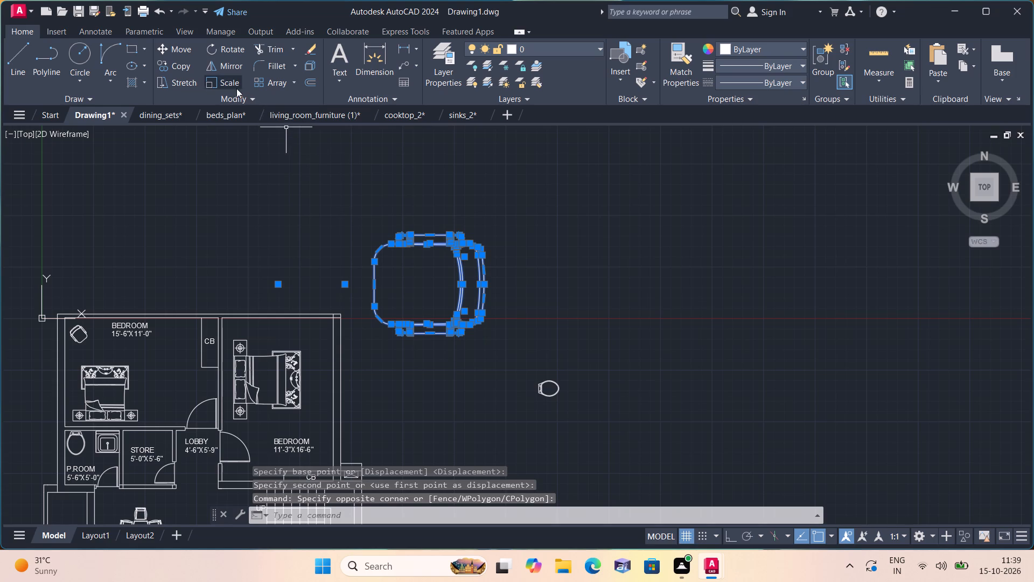
click(225, 82)
click(402, 295)
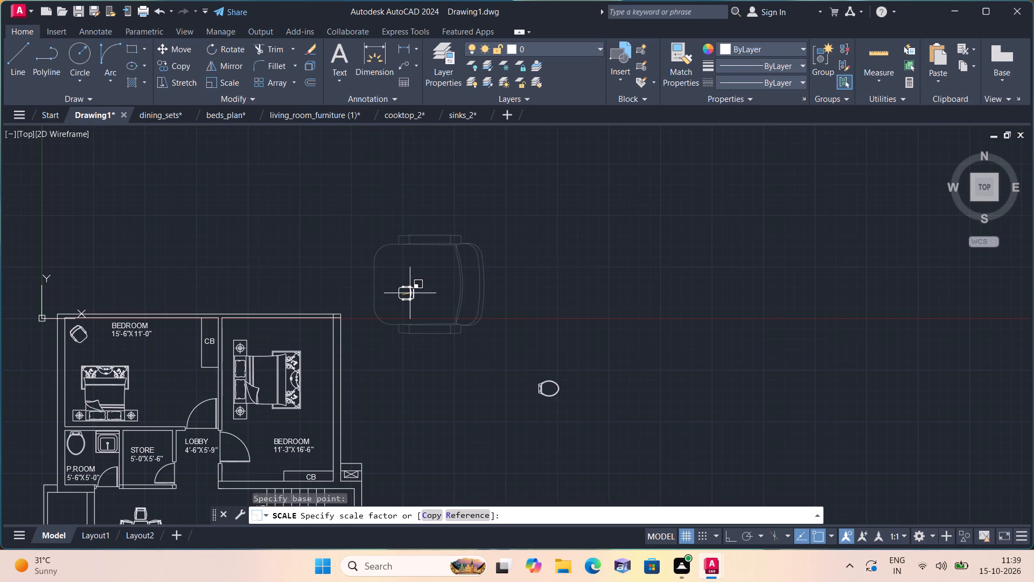
click(410, 292)
Move the second small desk chair into the northeast corner of the BEDROOM 11'-3"X16'-6".
click(435, 319)
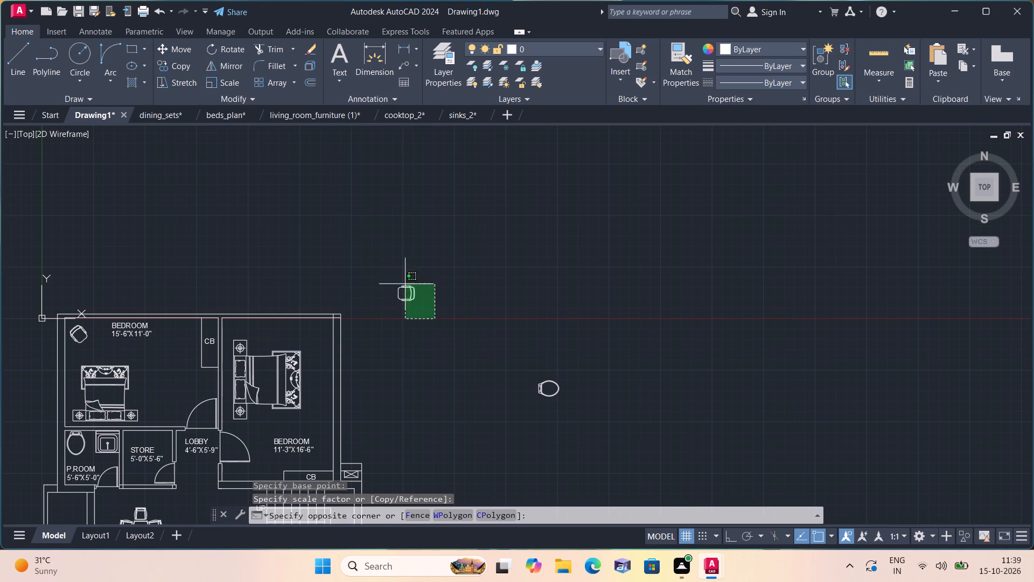
click(353, 243)
click(174, 49)
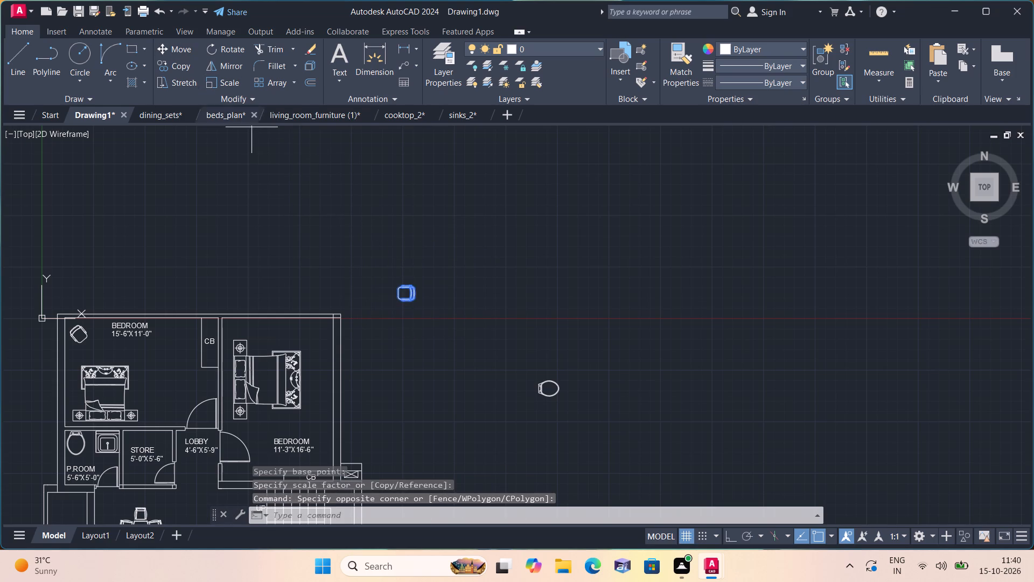
click(404, 297)
scroll(324, 337, up, 1)
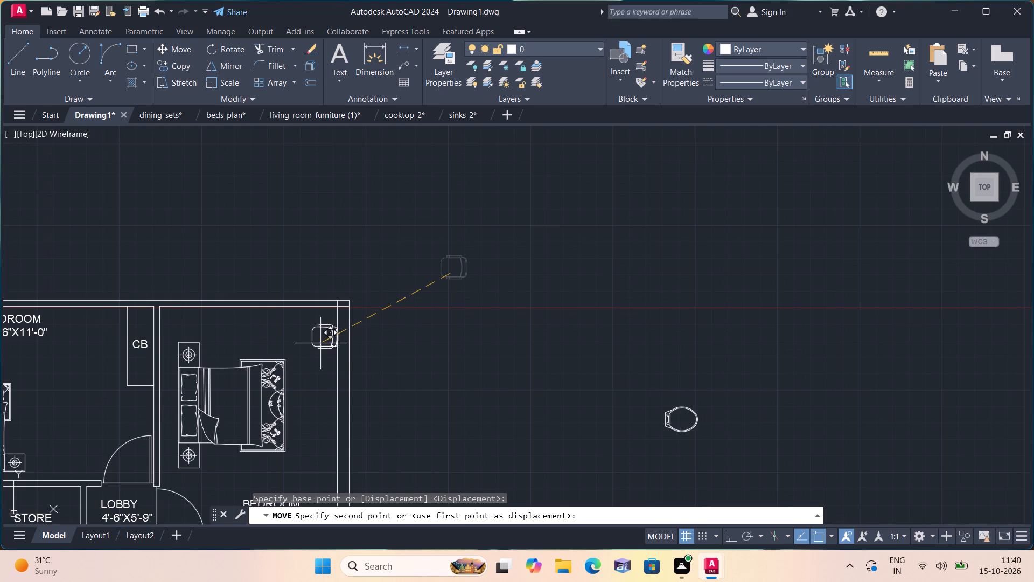
click(306, 342)
Rotate the desk chair in the BEDROOM 11'-3"X16'-6" freehand roughly 65 degrees counterclockwise, with its backrest toward the north-northeast.
scroll(311, 348, up, 3)
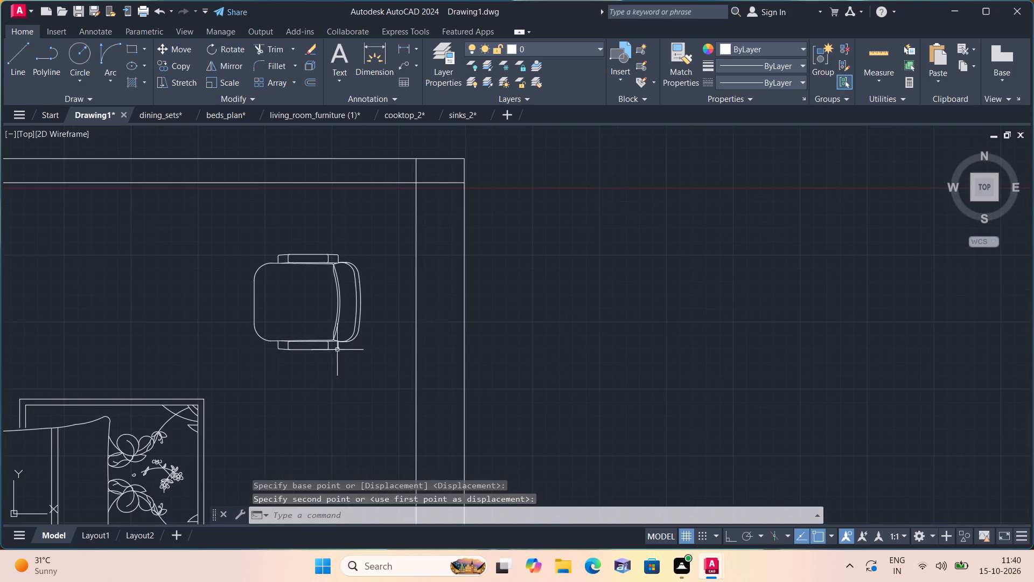
click(360, 356)
click(242, 240)
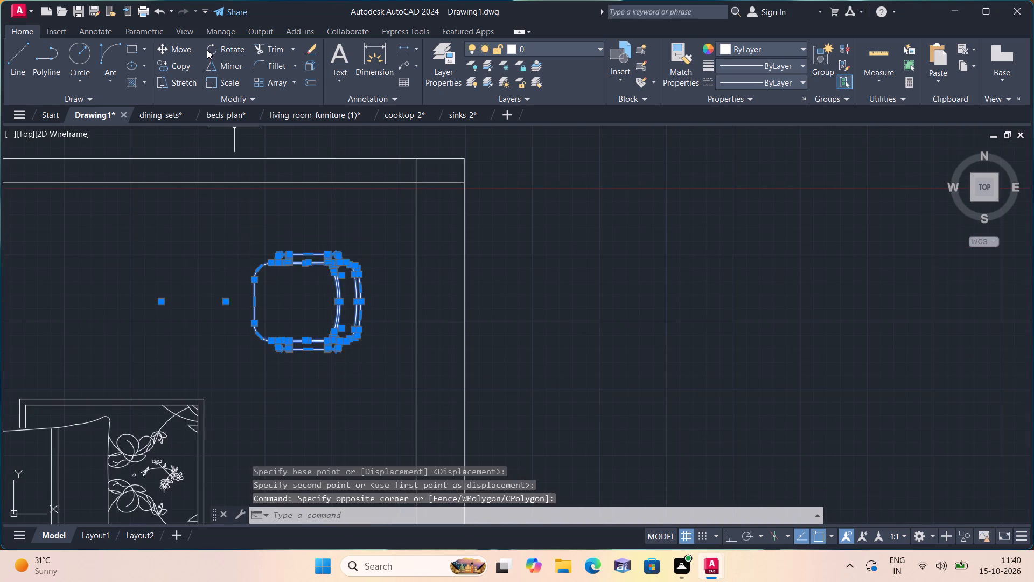
click(233, 44)
click(318, 305)
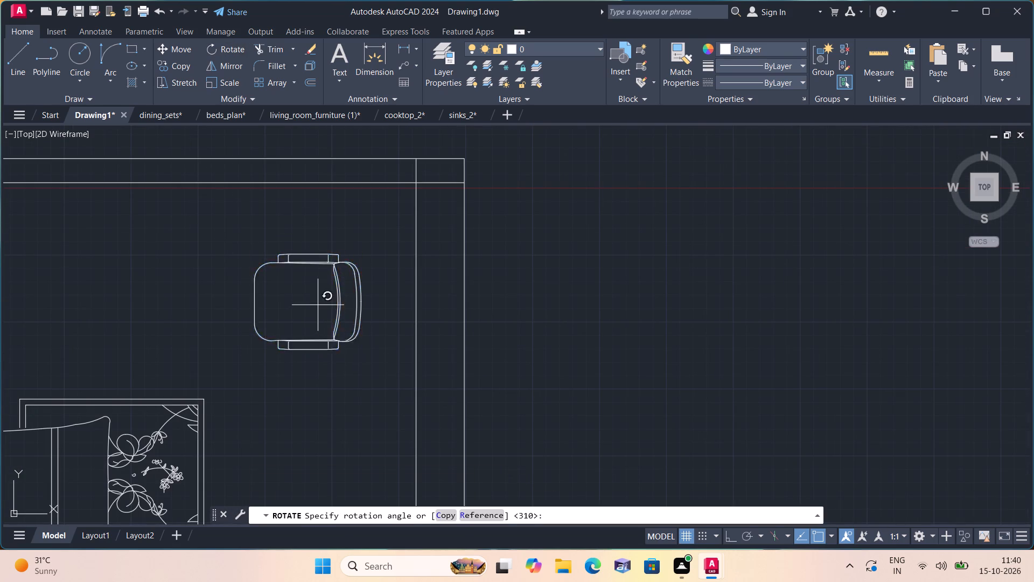
click(340, 279)
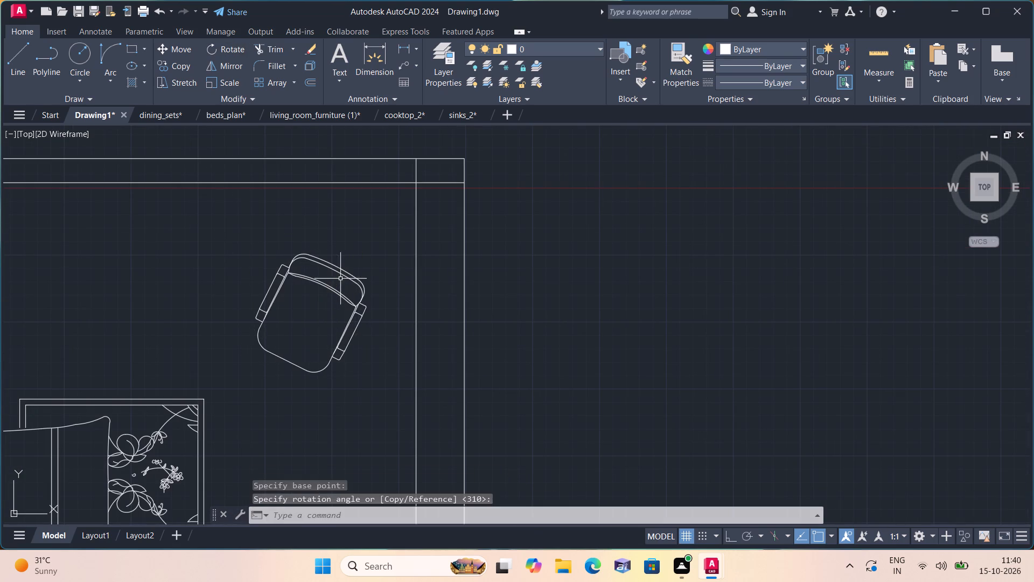
Move the rotated desk chair in the BEDROOM 11'-3"X16'-6" slightly north-northeast, closer to the room's northeast corner.
drag(360, 391, 358, 382)
click(244, 248)
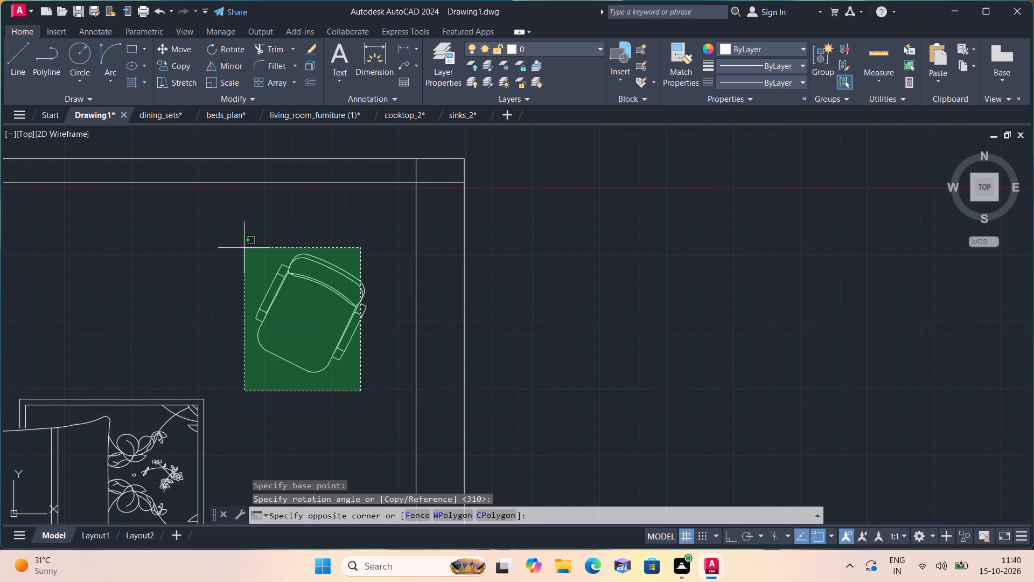
click(171, 49)
click(301, 305)
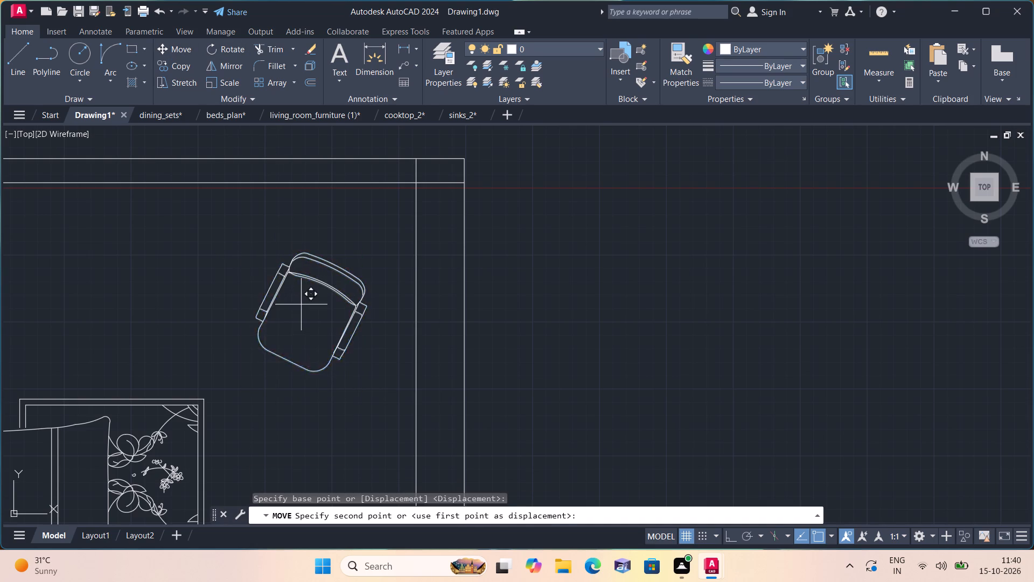
click(318, 269)
Scale the oversized sofa set with the square coffee table freehand about its table centre to roughly 4% of its size.
scroll(330, 276, down, 1)
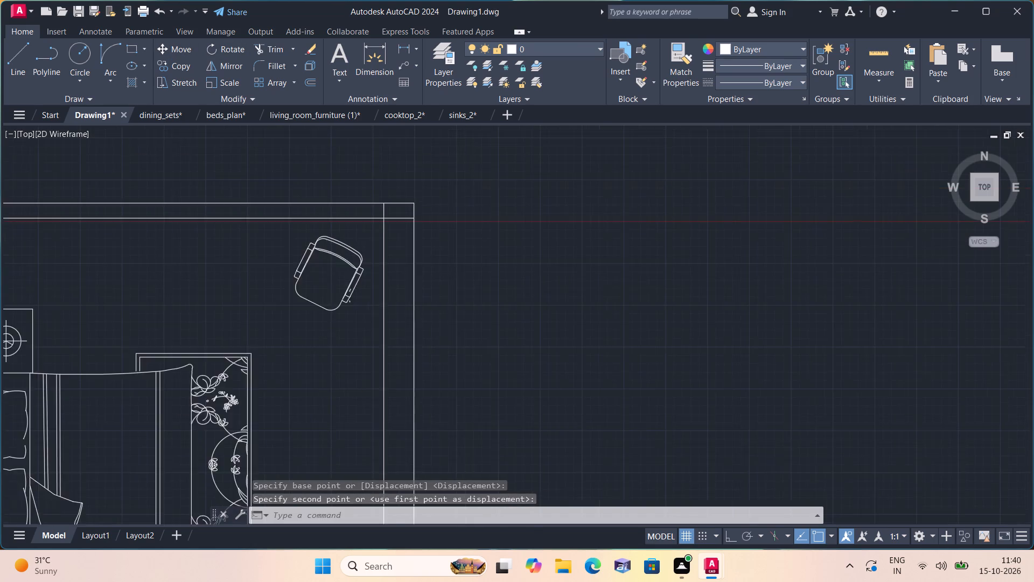
scroll(332, 279, down, 2)
scroll(151, 306, up, 1)
middle_drag(92, 314, 430, 301)
scroll(444, 299, down, 1)
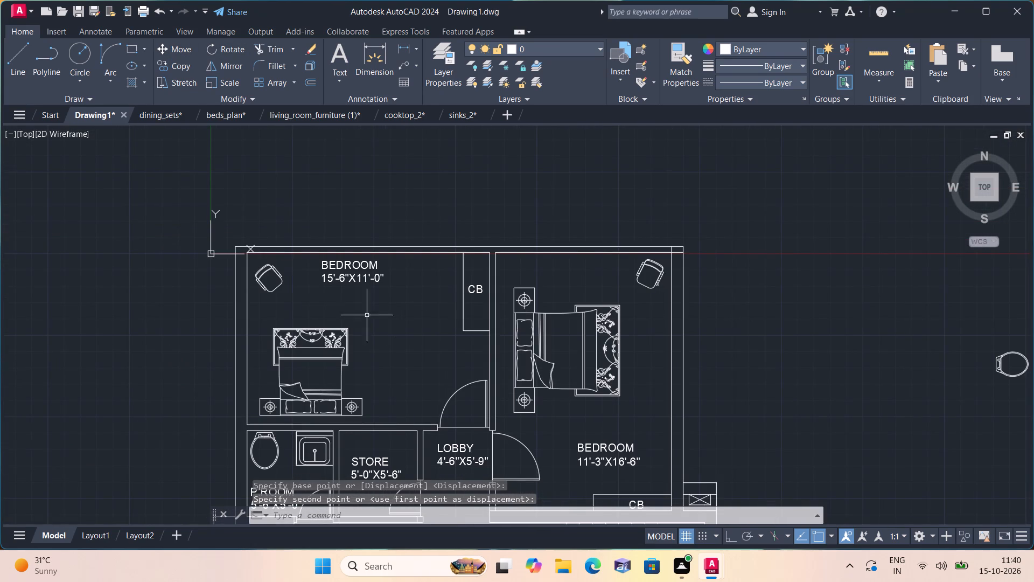
middle_drag(463, 377, 410, 310)
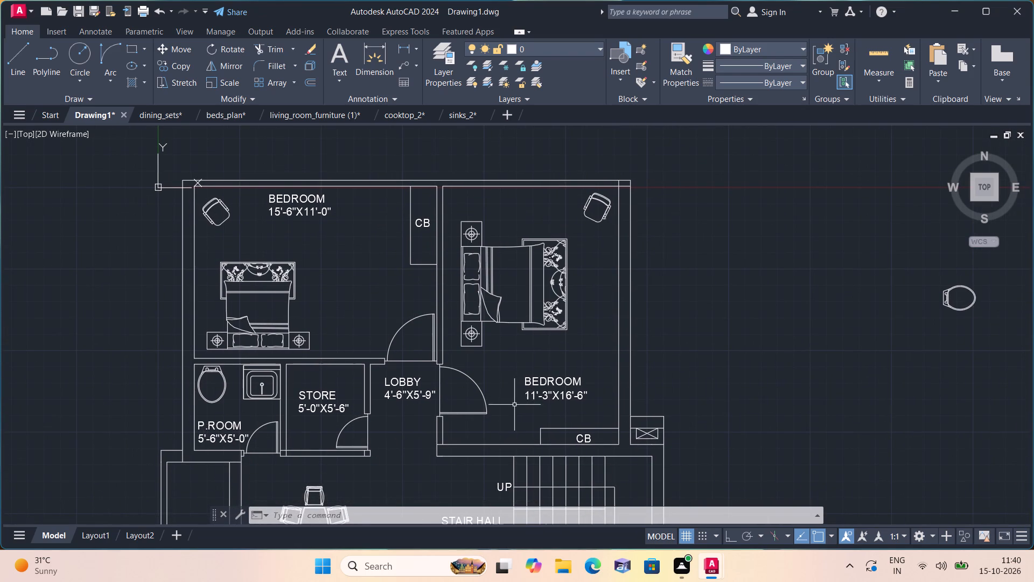
scroll(485, 398, down, 1)
middle_drag(482, 395, 413, 272)
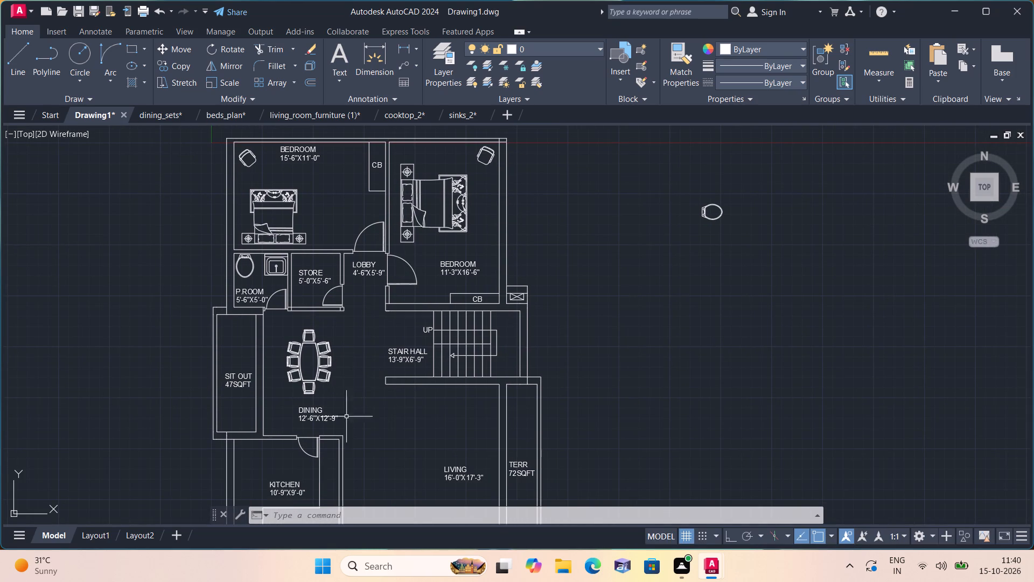
middle_drag(377, 433, 332, 384)
scroll(374, 432, down, 1)
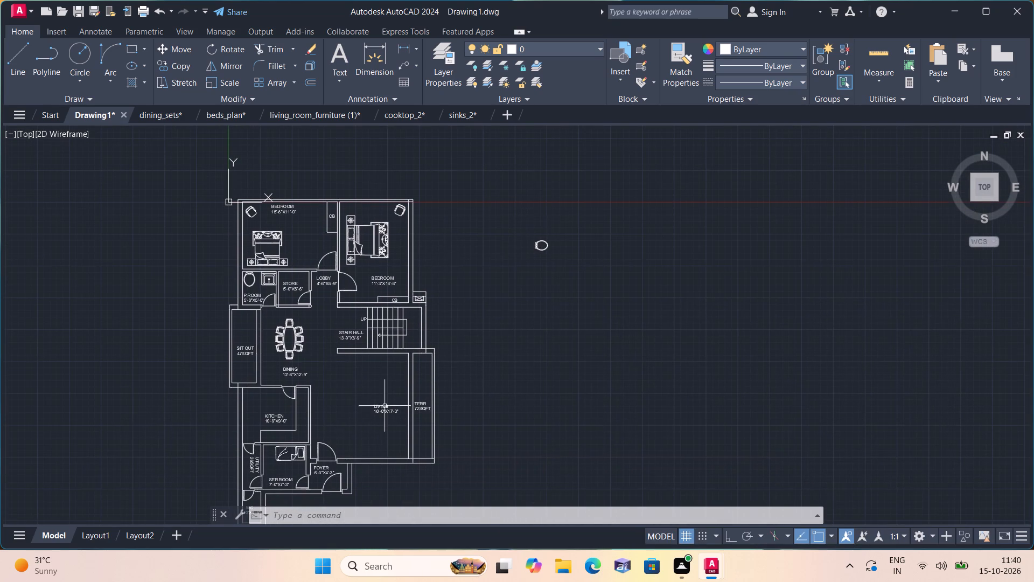
scroll(385, 398, down, 2)
scroll(420, 363, down, 1)
middle_drag(420, 363, 253, 404)
scroll(207, 420, down, 2)
middle_drag(347, 341, 319, 441)
drag(620, 405, 600, 380)
click(387, 209)
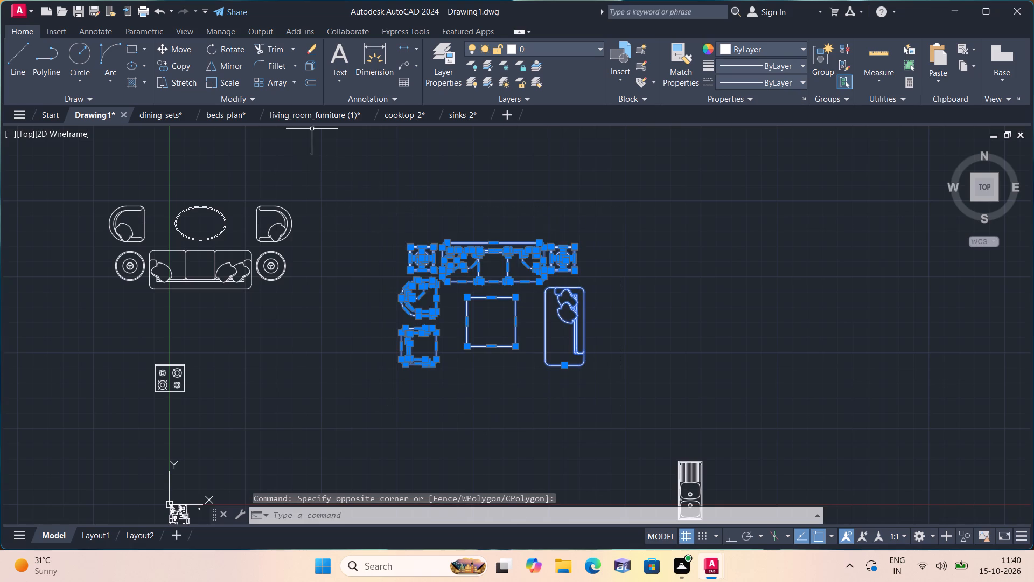
click(222, 82)
scroll(486, 330, up, 1)
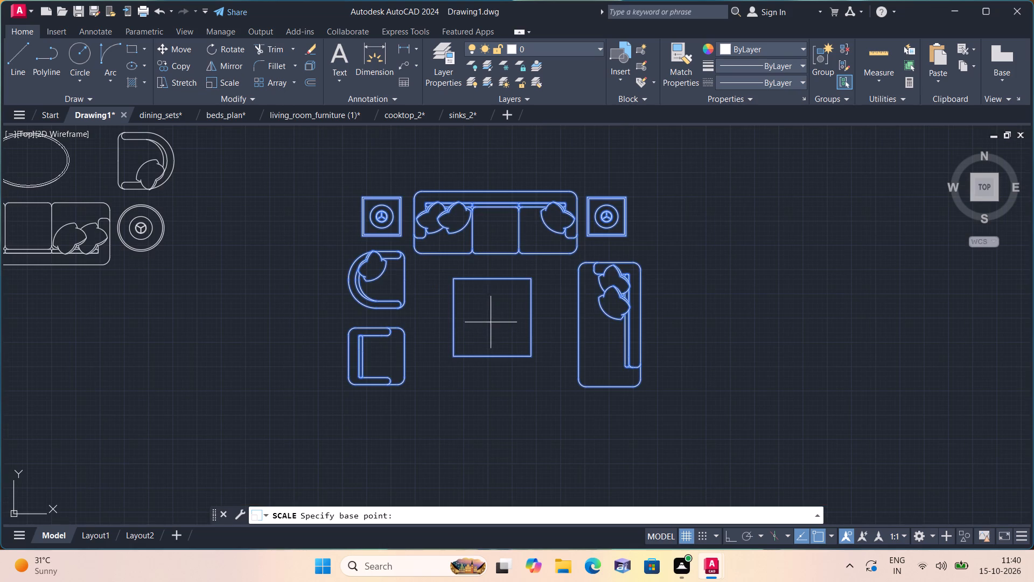
click(494, 315)
click(498, 320)
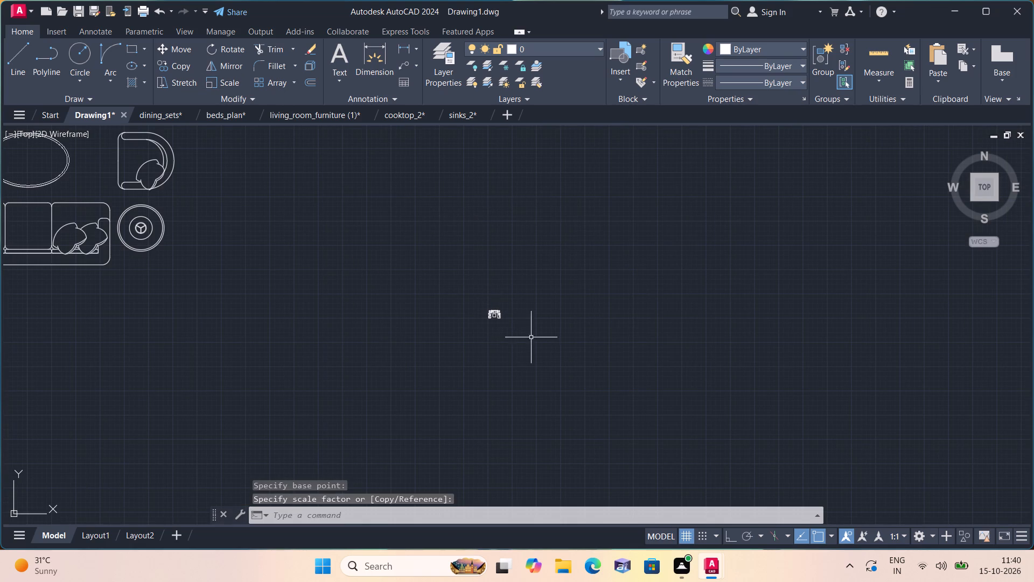
Move the reduced square-table sofa set to the open area just east of the stair hall and TERR.
drag(460, 268, 500, 329)
click(561, 356)
click(178, 47)
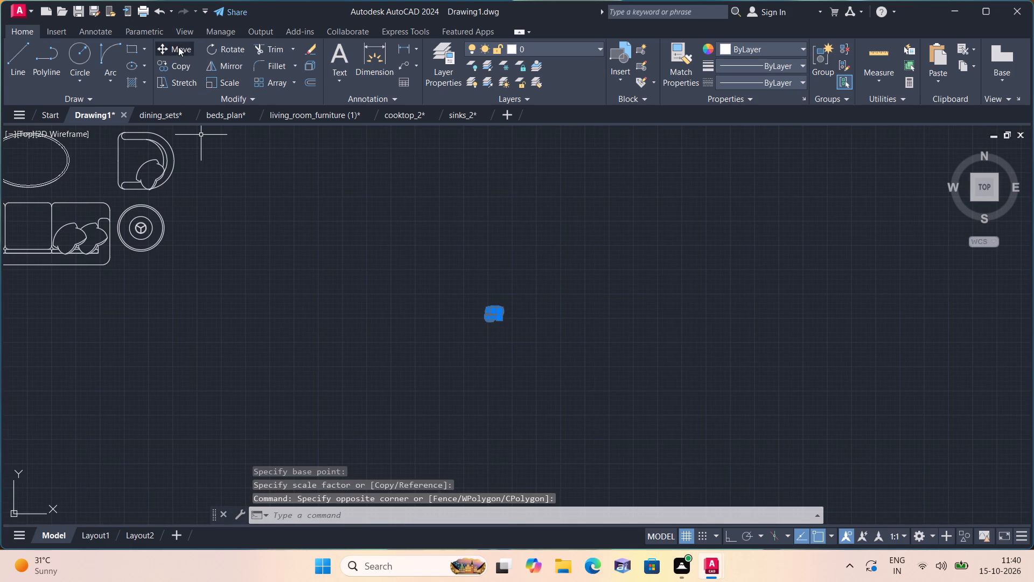
click(499, 314)
scroll(433, 314, down, 2)
scroll(242, 410, up, 2)
middle_drag(248, 449, 237, 192)
scroll(188, 302, up, 2)
scroll(258, 178, up, 1)
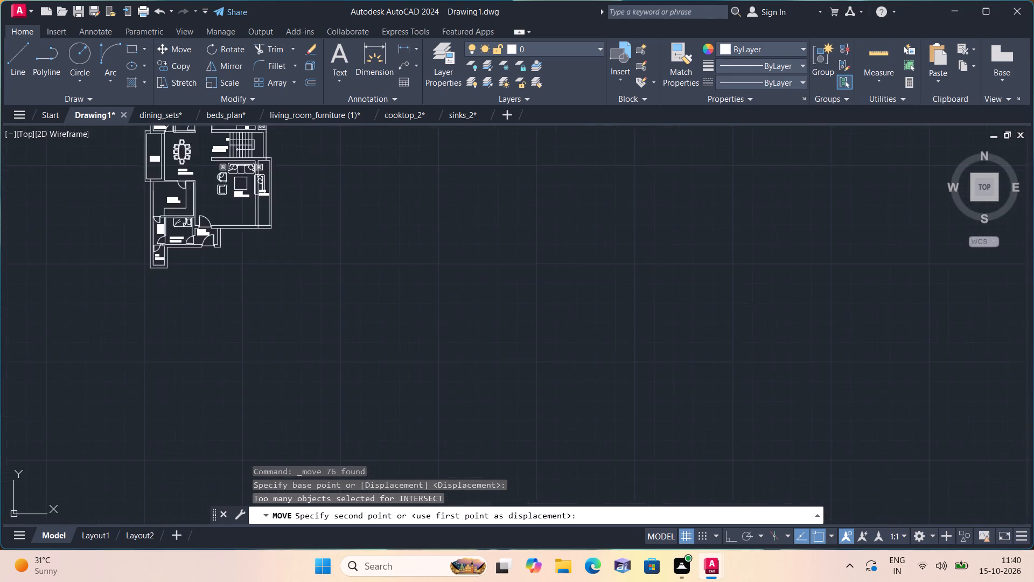
scroll(258, 178, up, 1)
middle_drag(249, 178, 174, 345)
scroll(300, 327, up, 1)
click(333, 300)
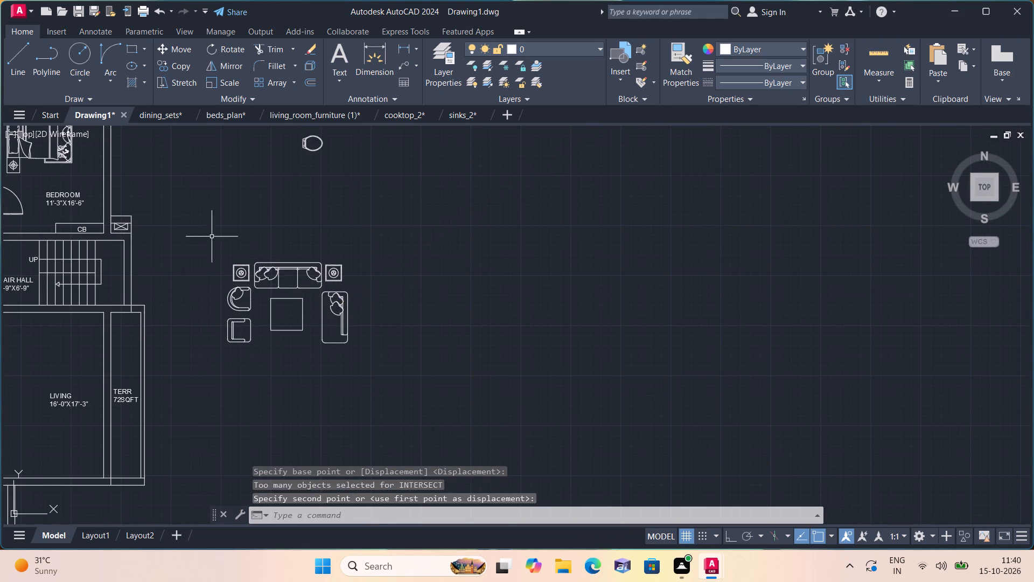
Scale the square-table sofa set east of the plan freehand about its table centre to roughly 37% of its size.
drag(201, 231, 232, 299)
click(497, 394)
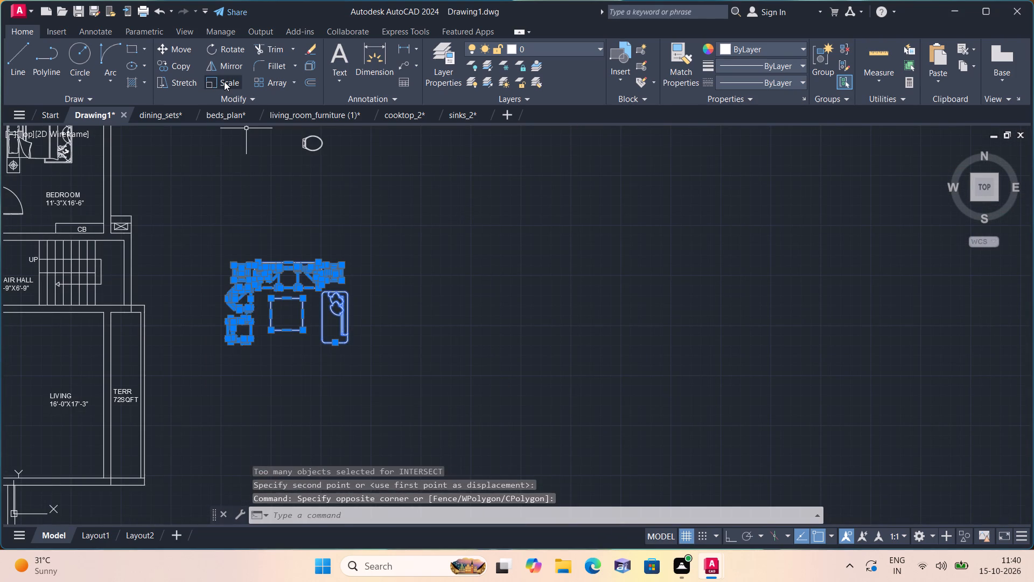
click(224, 81)
click(290, 318)
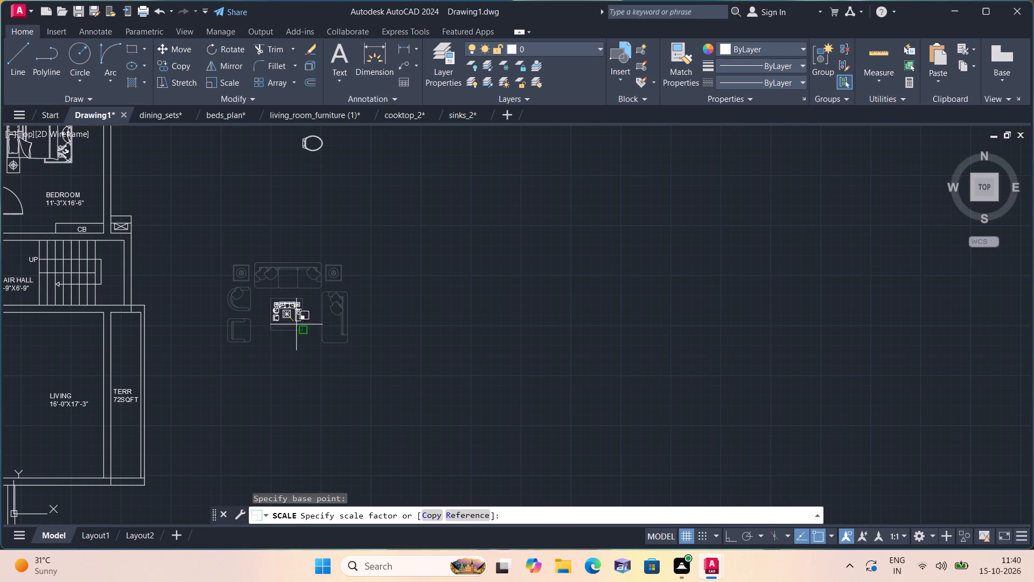
click(297, 325)
Move the square-table sofa set into the LIVING 16'-0"X17'-3" room, north of the room label.
click(323, 341)
click(244, 264)
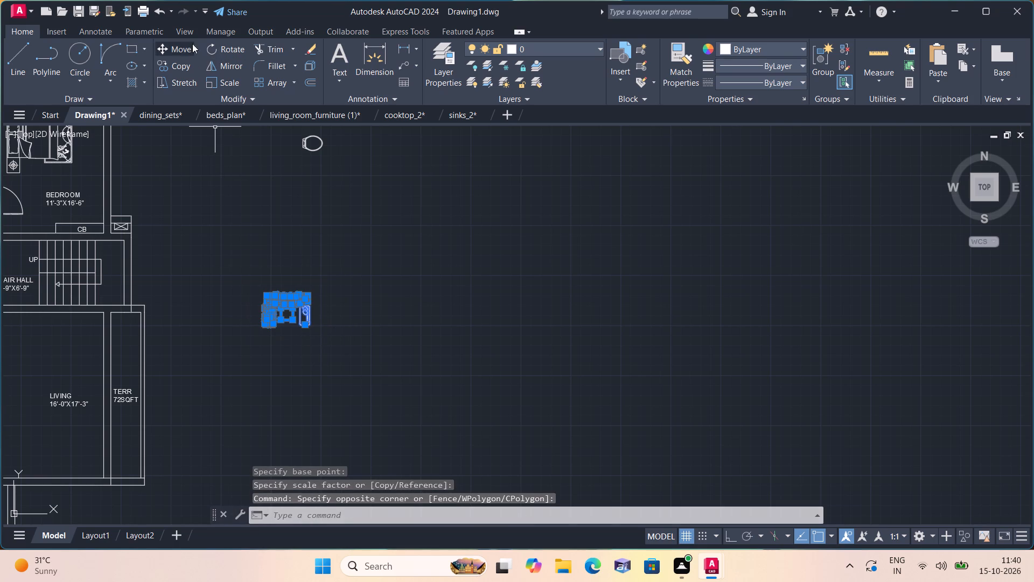
click(172, 47)
click(281, 335)
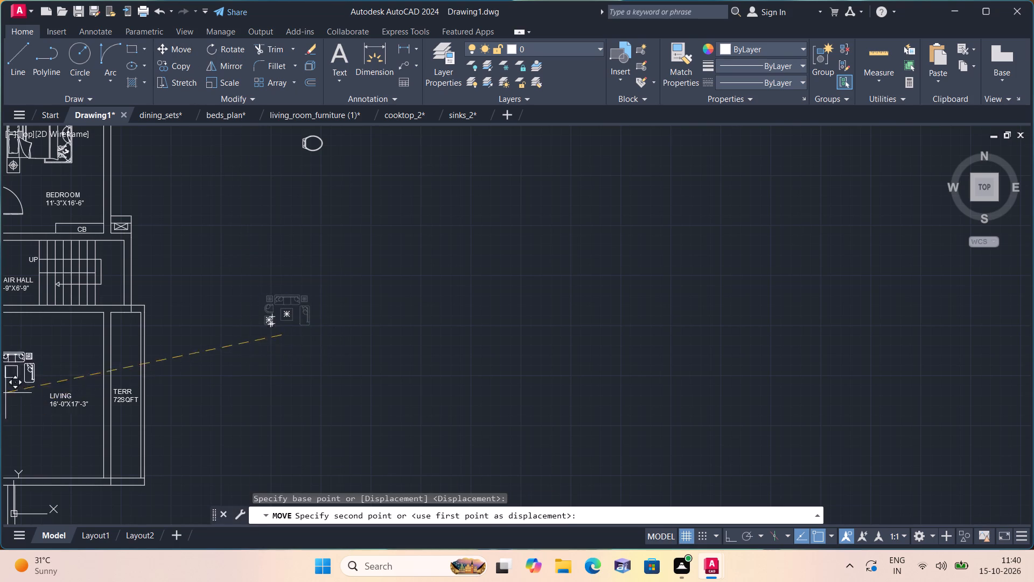
middle_drag(8, 393, 246, 377)
scroll(295, 356, up, 1)
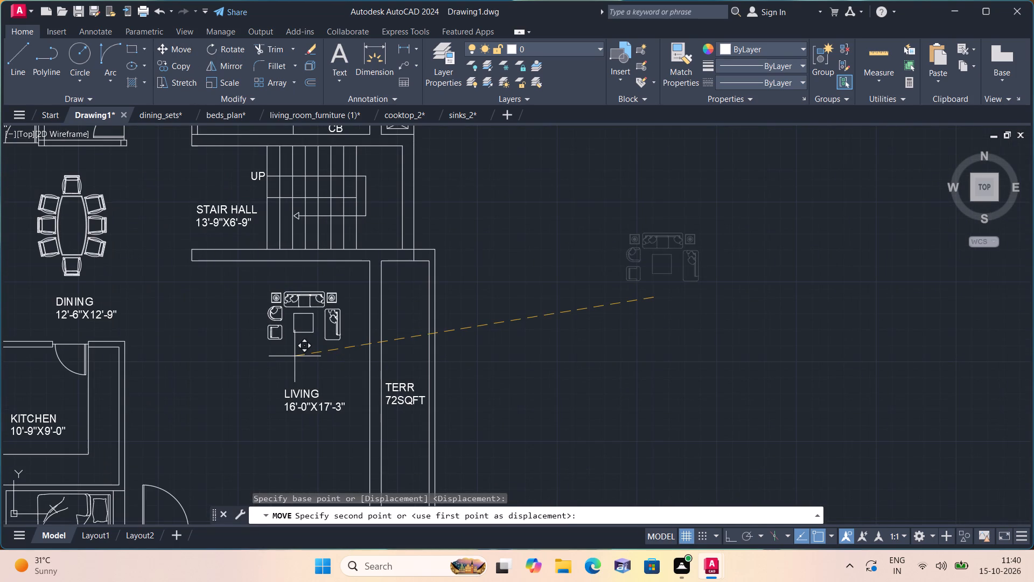
click(291, 355)
Enlarge the square-table sofa set in the LIVING room freehand about its table centre to roughly 1.85 times its size.
scroll(337, 349, up, 1)
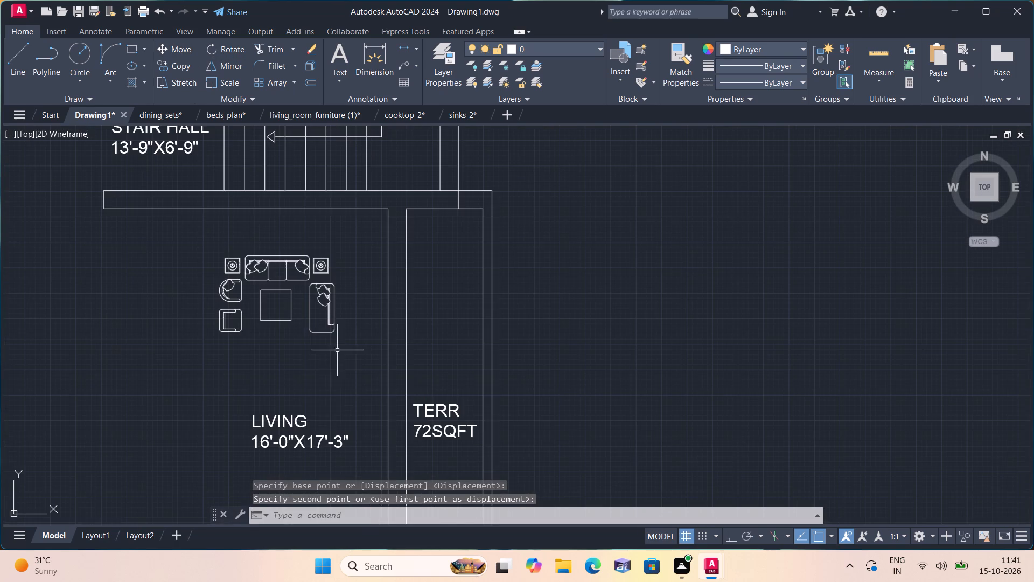
click(367, 356)
click(195, 242)
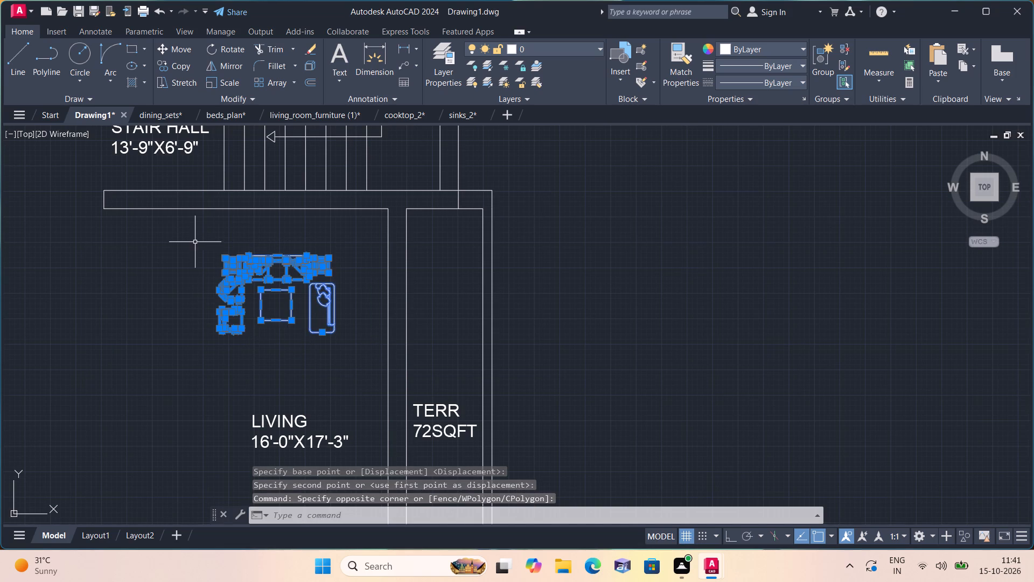
click(226, 80)
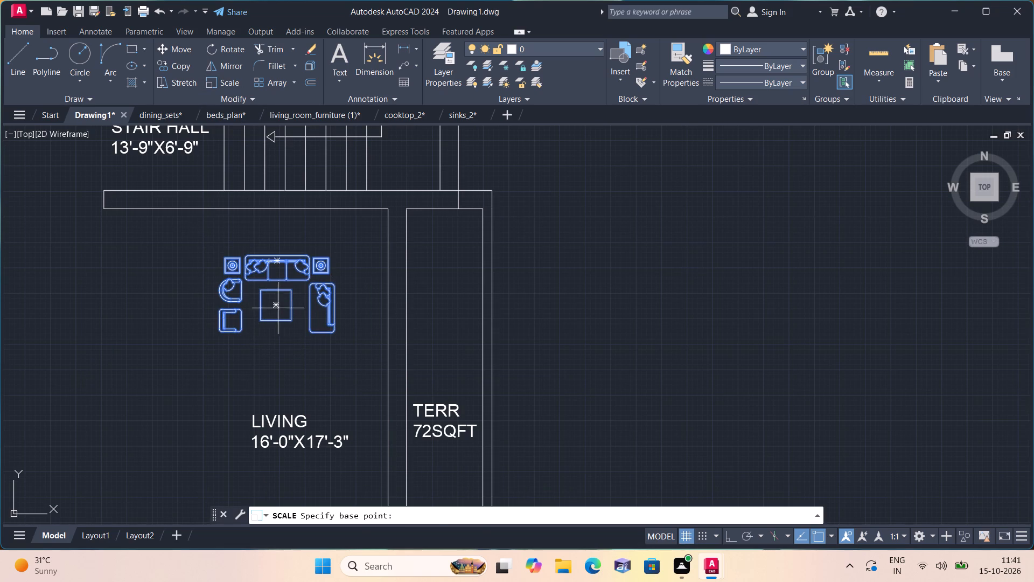
click(278, 307)
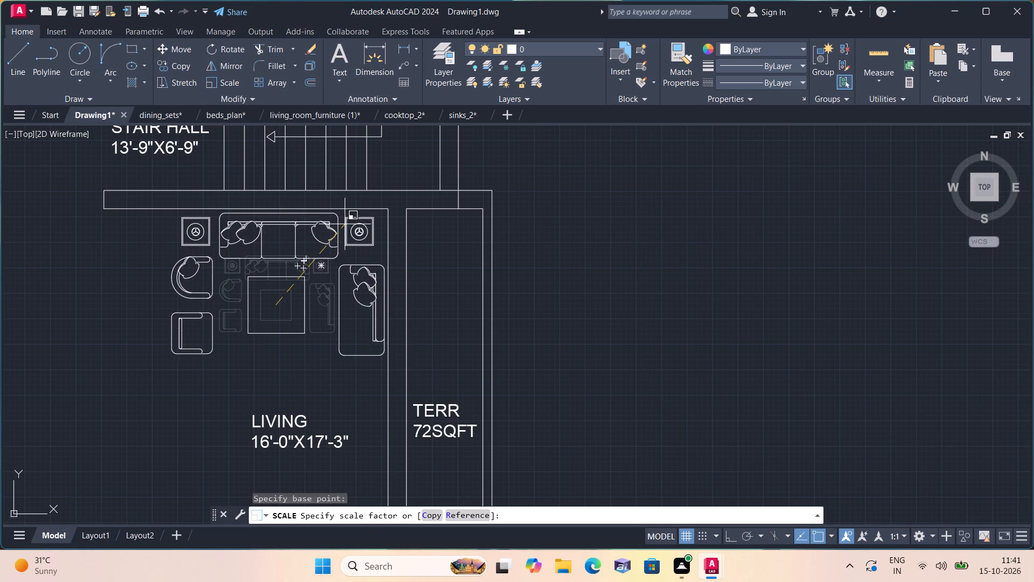
click(345, 225)
Scale the oversized sofa set with the oval coffee table freehand about its table centre to roughly 4% of its size.
scroll(345, 226, down, 4)
middle_drag(445, 232, 409, 271)
scroll(445, 232, down, 1)
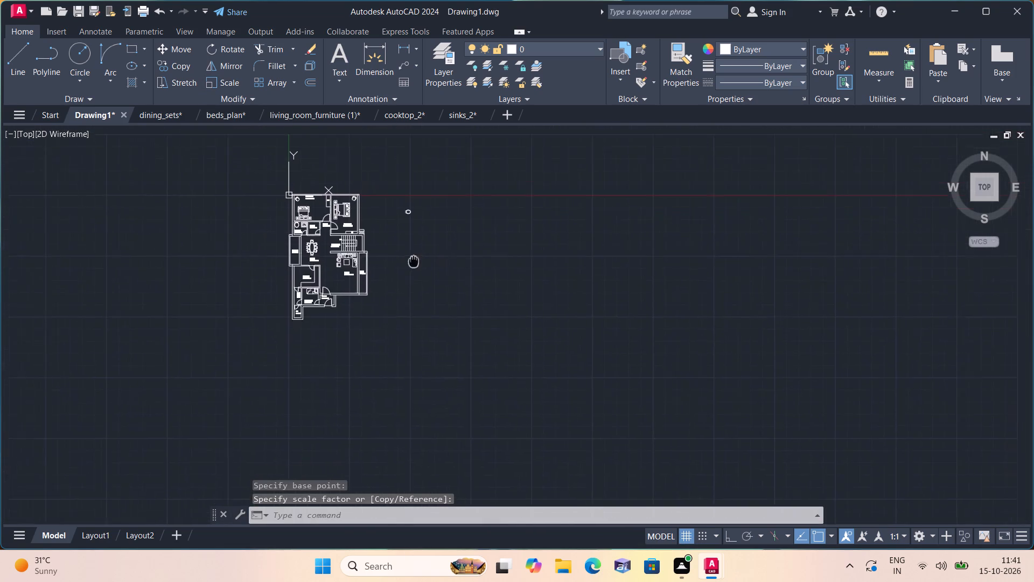
middle_drag(409, 271, 401, 290)
scroll(392, 309, down, 2)
scroll(421, 253, down, 2)
middle_drag(491, 244, 426, 355)
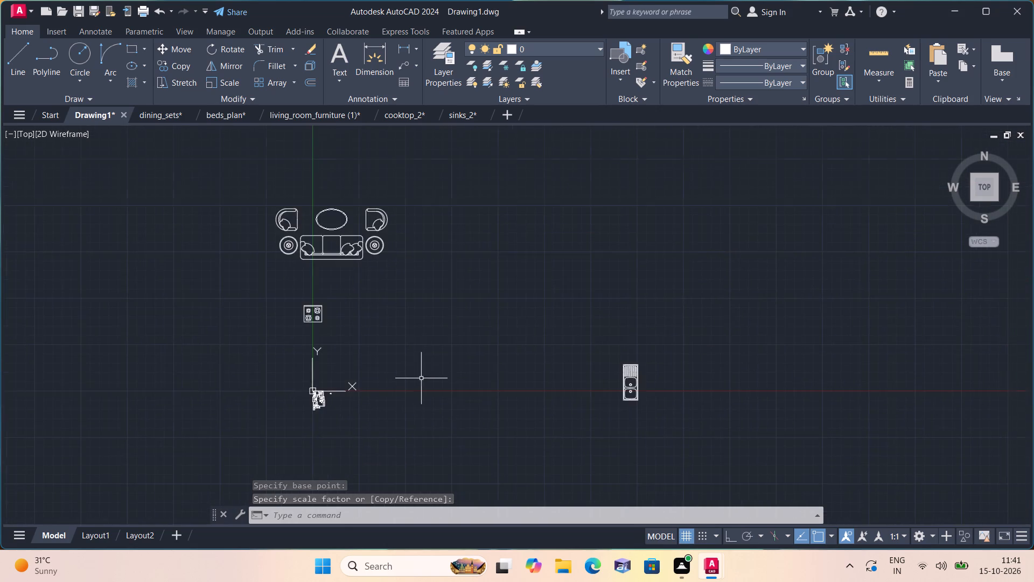
scroll(431, 297, up, 2)
middle_drag(396, 275, 434, 406)
drag(450, 375, 438, 357)
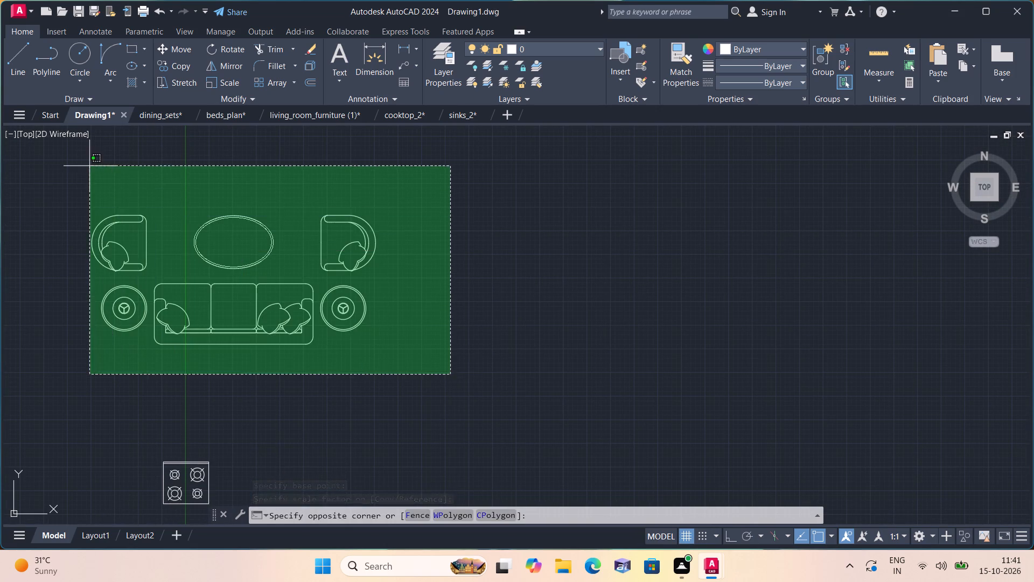
click(89, 166)
click(229, 82)
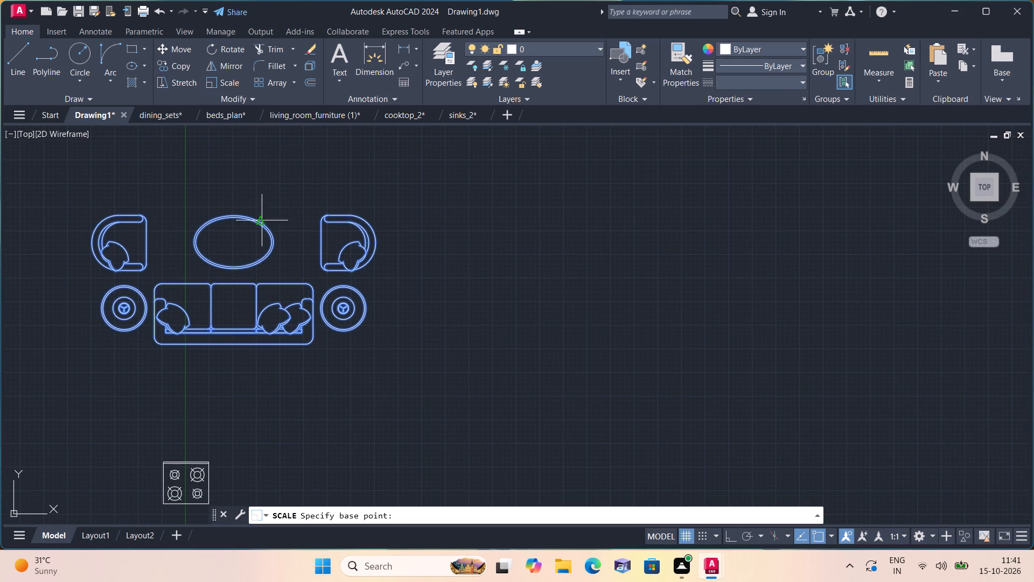
click(233, 246)
click(236, 250)
click(237, 251)
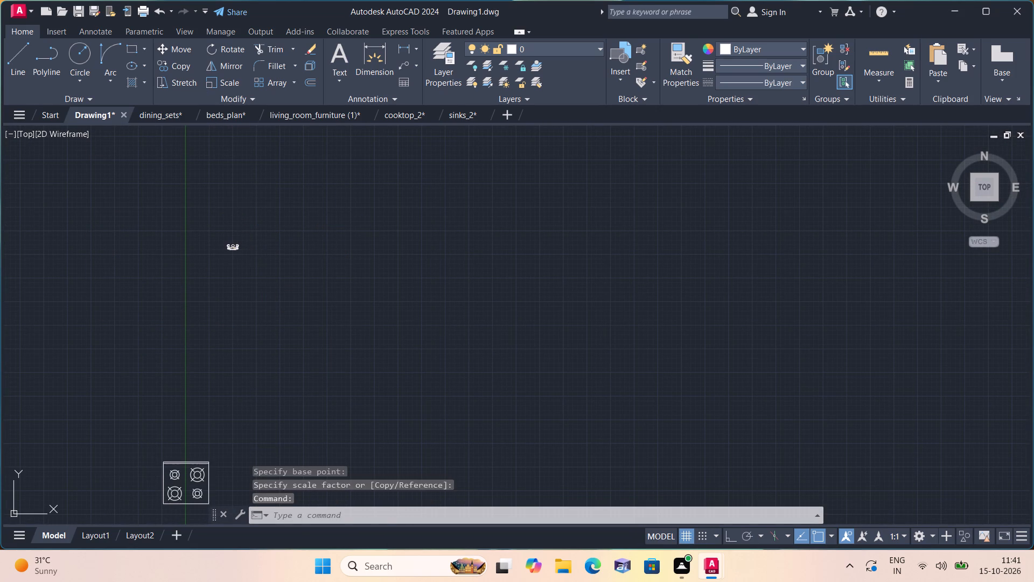
Move the reduced oval-table sofa set to the open area just east of the TERR 72SQFT.
drag(280, 276, 268, 258)
click(195, 210)
click(176, 50)
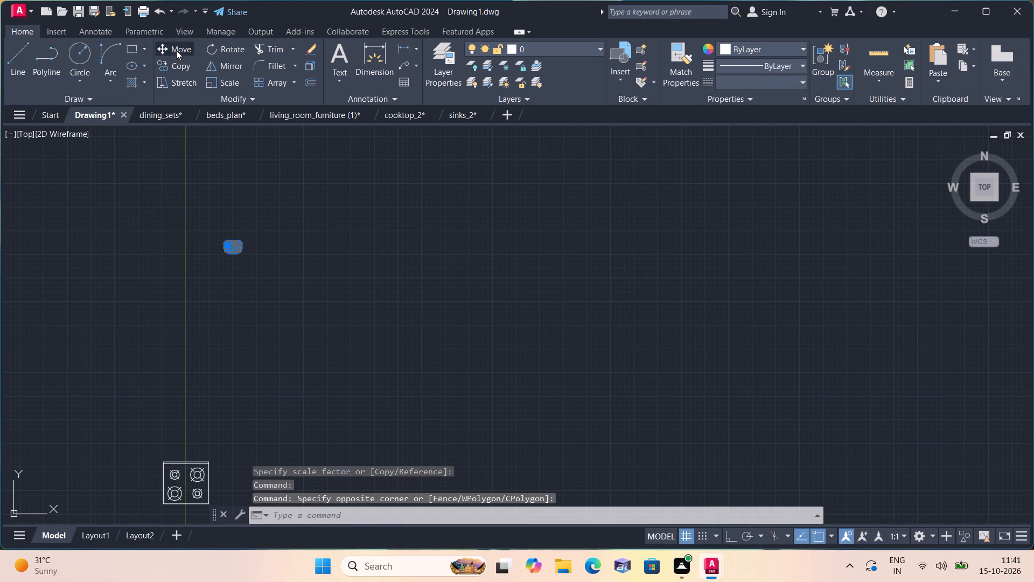
click(234, 251)
scroll(237, 312, down, 2)
middle_drag(247, 363, 236, 334)
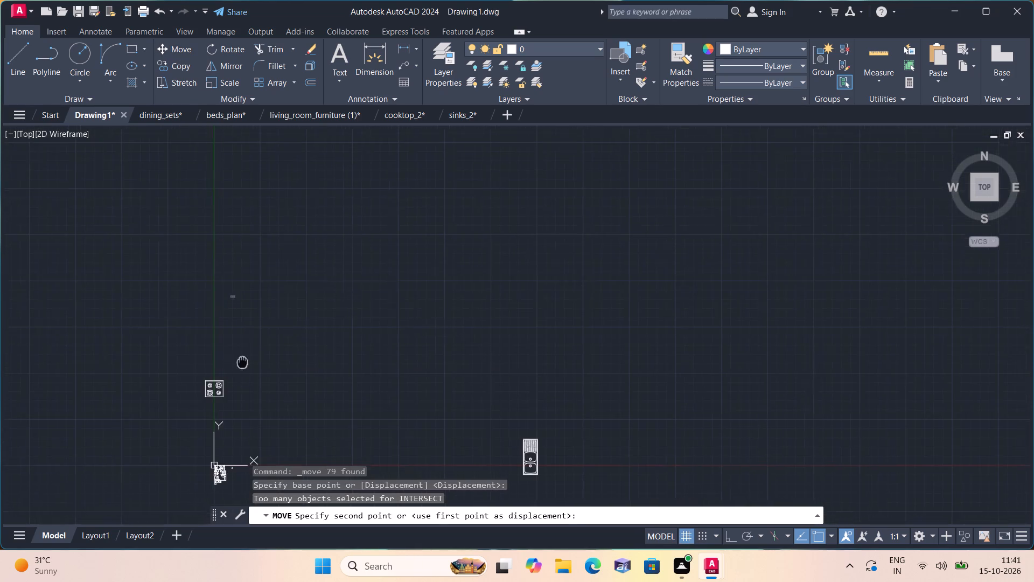
middle_drag(236, 334, 235, 261)
scroll(215, 344, up, 2)
scroll(226, 427, up, 3)
middle_drag(198, 441, 166, 331)
scroll(170, 329, up, 1)
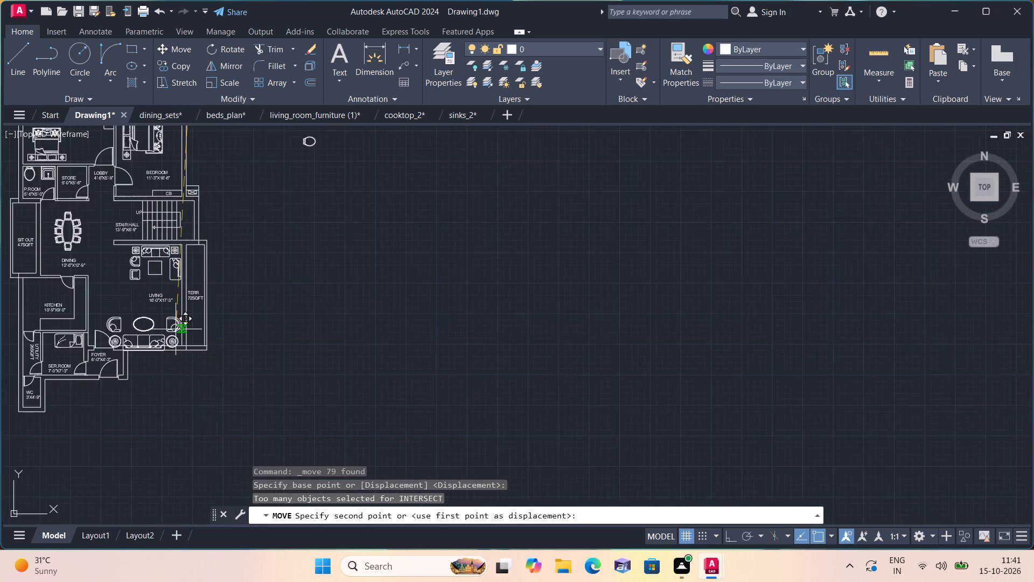
scroll(176, 329, up, 3)
scroll(193, 297, down, 1)
middle_drag(193, 296, 343, 254)
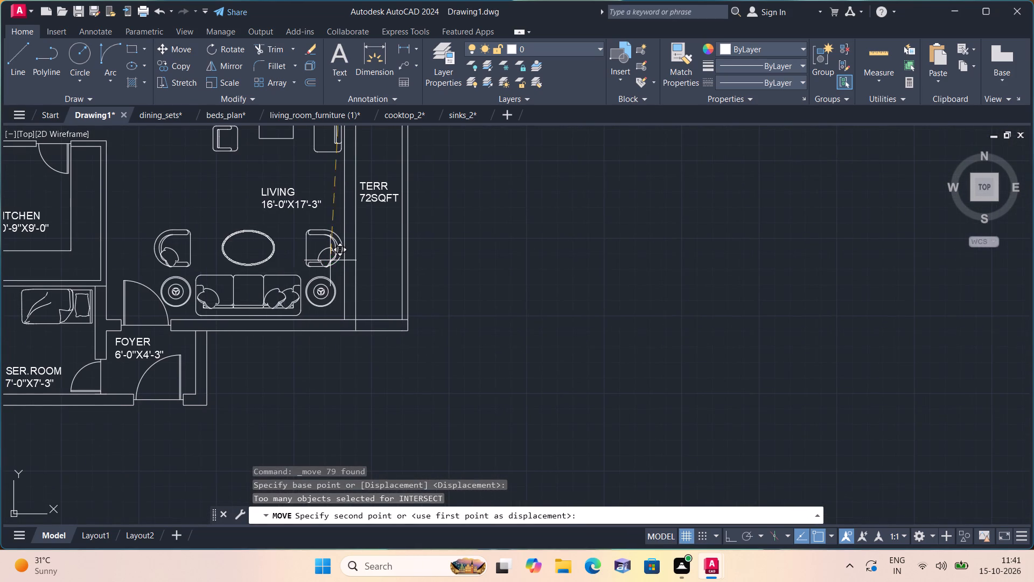
click(626, 267)
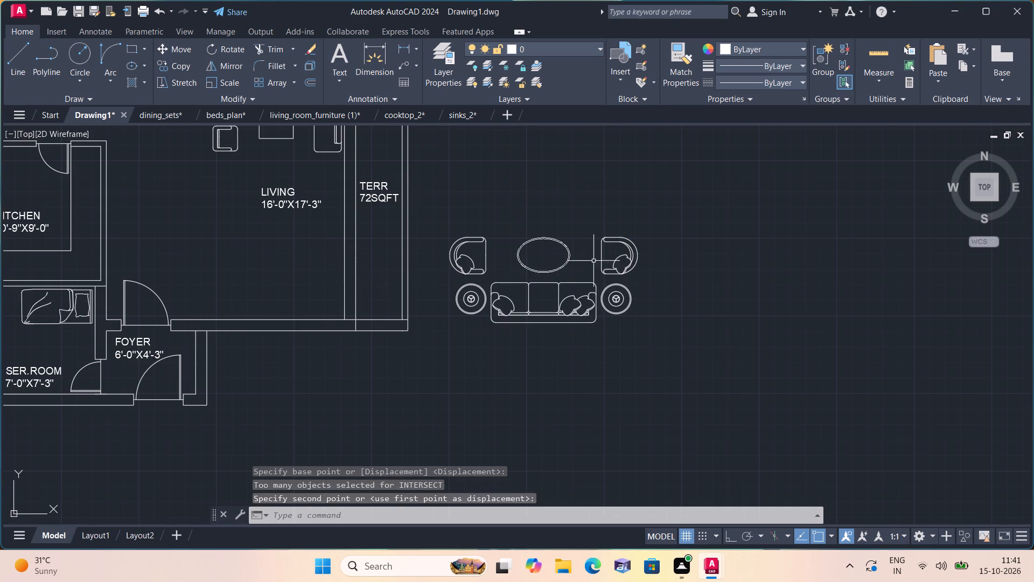
Scale the oval-table sofa set east of the TERR freehand about its table centre to roughly 65% of its size.
drag(448, 221, 448, 233)
click(730, 355)
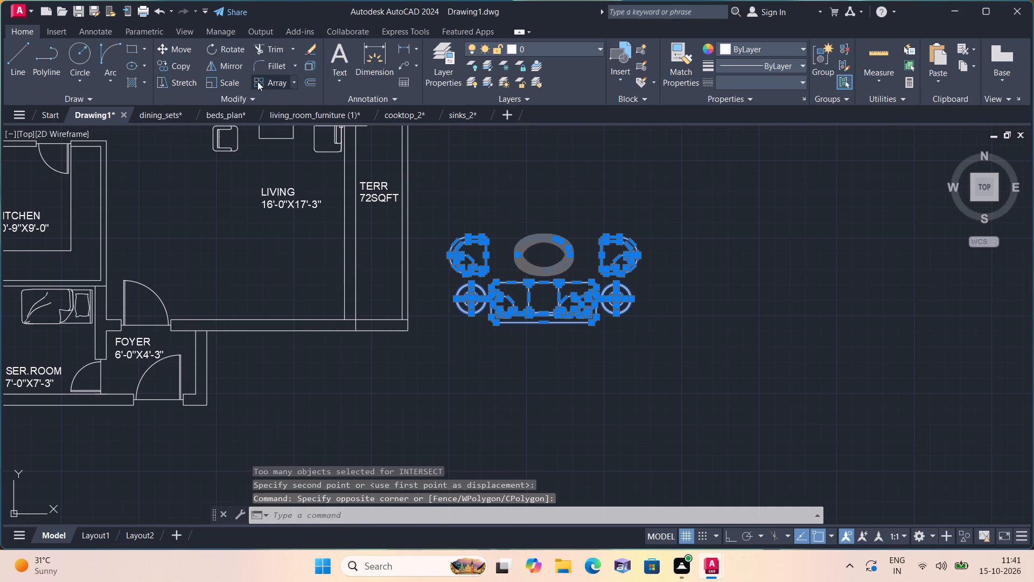
click(225, 82)
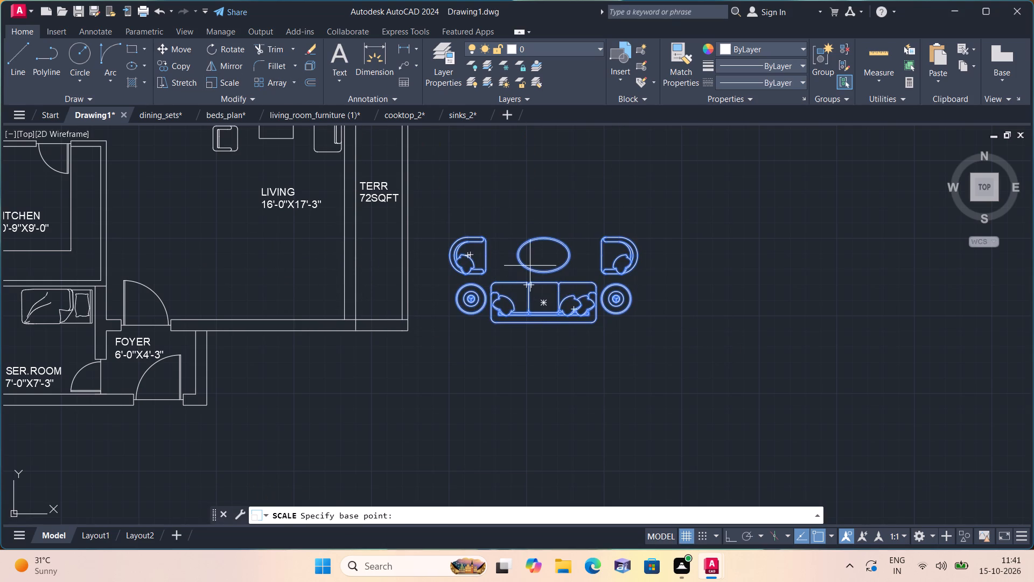
click(546, 256)
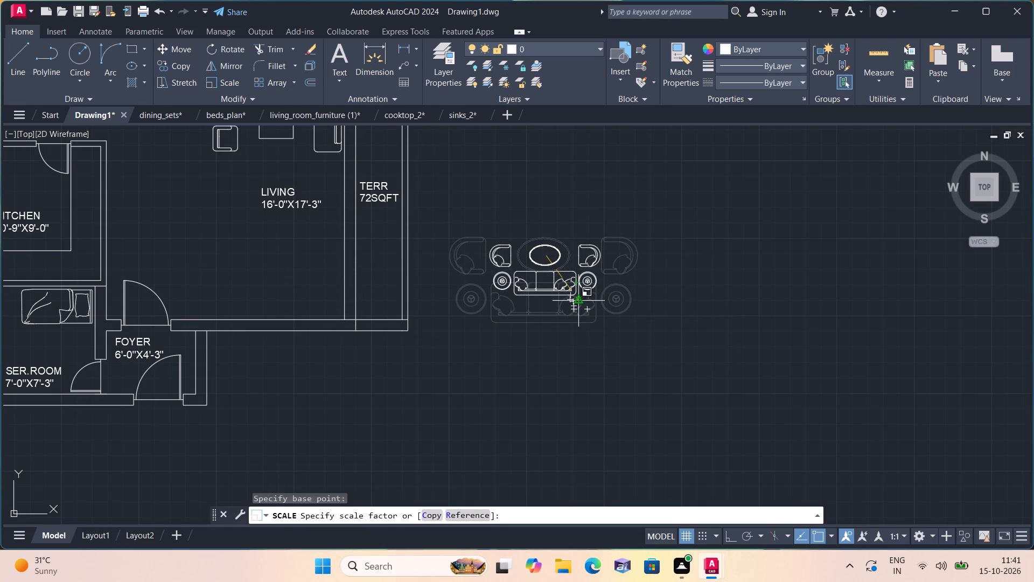
click(582, 307)
drag(583, 308, 589, 316)
click(695, 335)
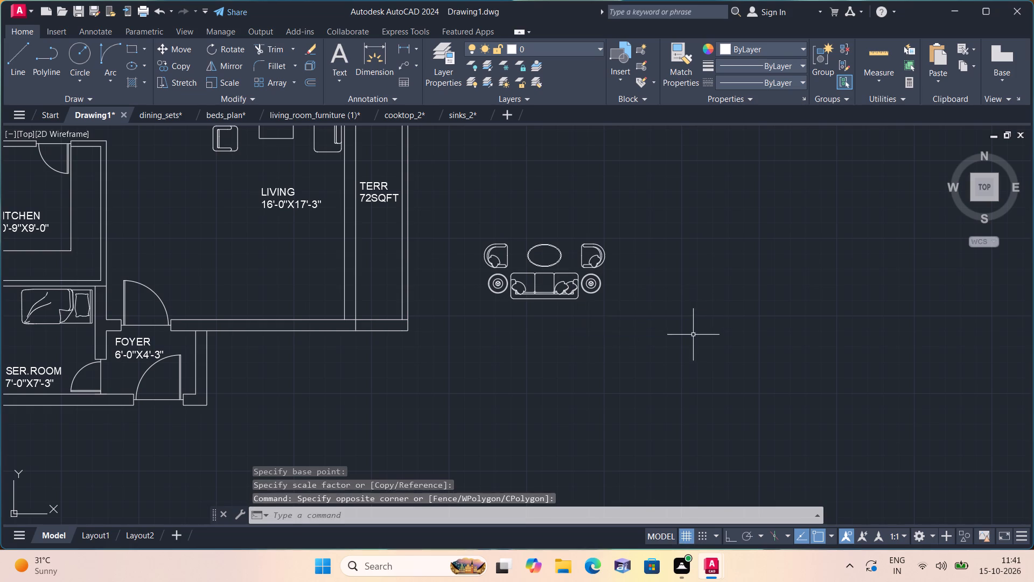
Move the oval-table sofa set into the LIVING 16'-0"X17'-3" room, south of the room label against the south wall.
click(661, 325)
click(470, 215)
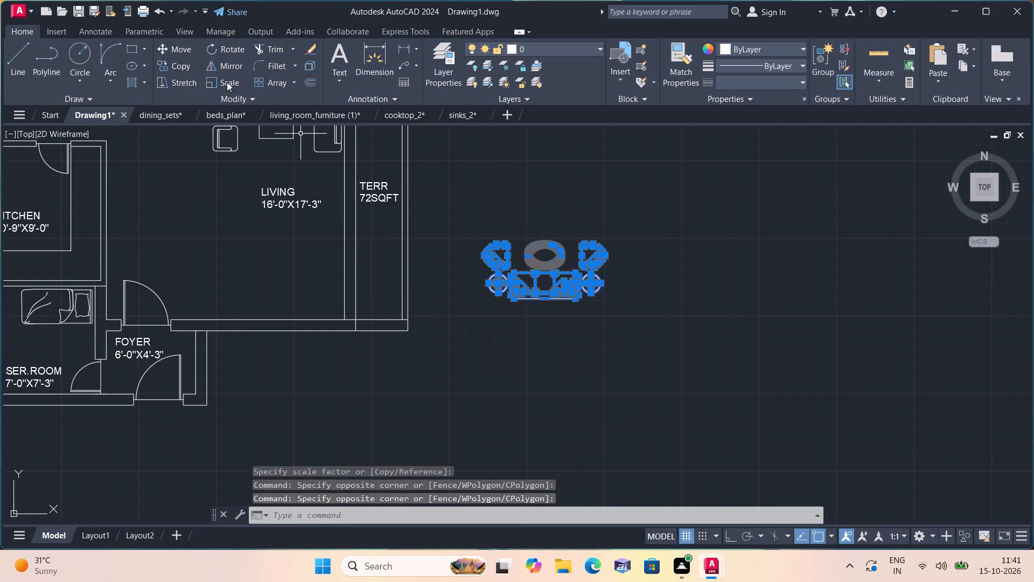
click(172, 47)
click(550, 254)
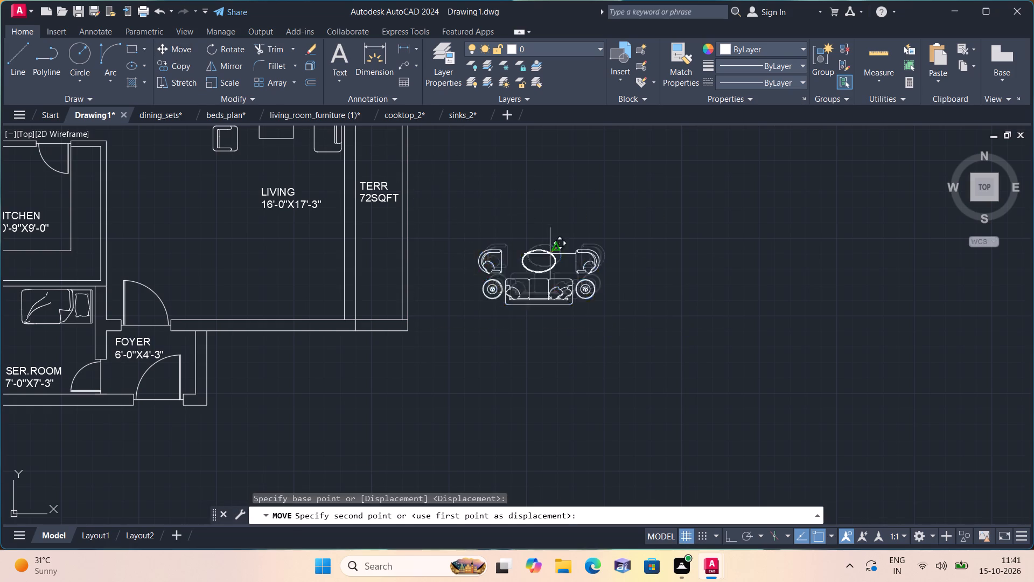
click(281, 266)
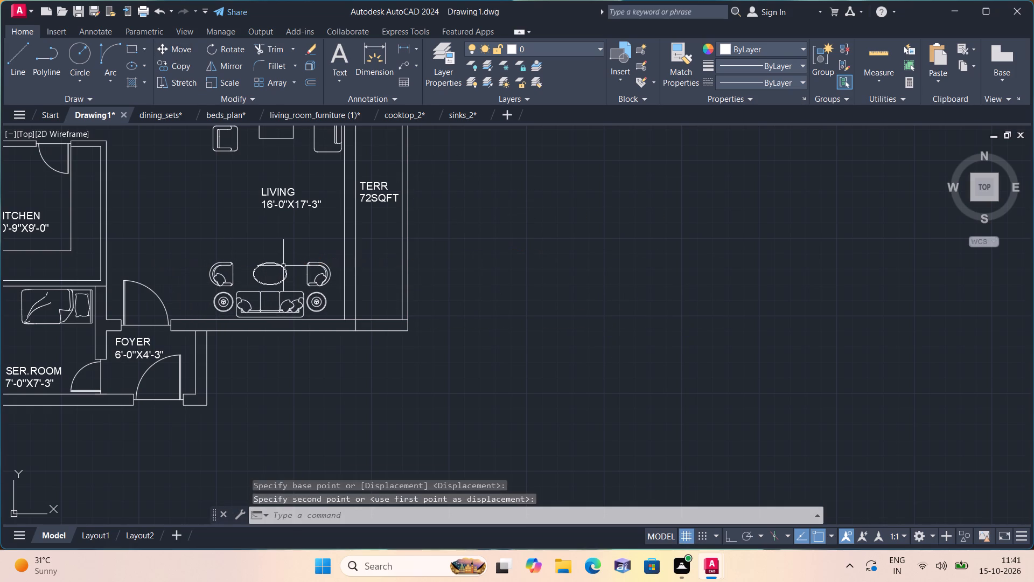
Move the oversized double-bowl sink from far east of the plan to the open area just east of the house.
scroll(210, 235, down, 1)
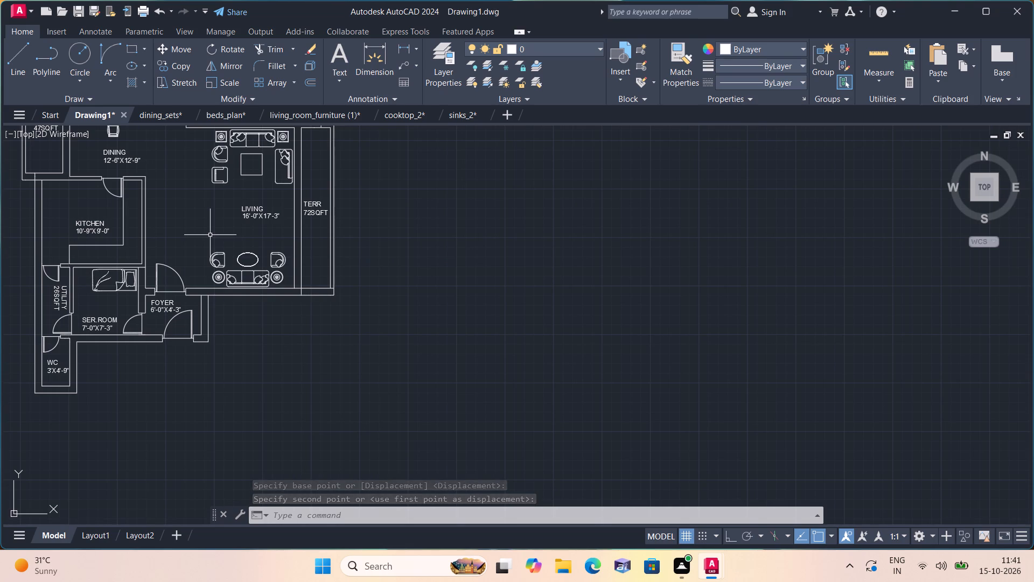
scroll(226, 243, down, 2)
scroll(273, 292, down, 4)
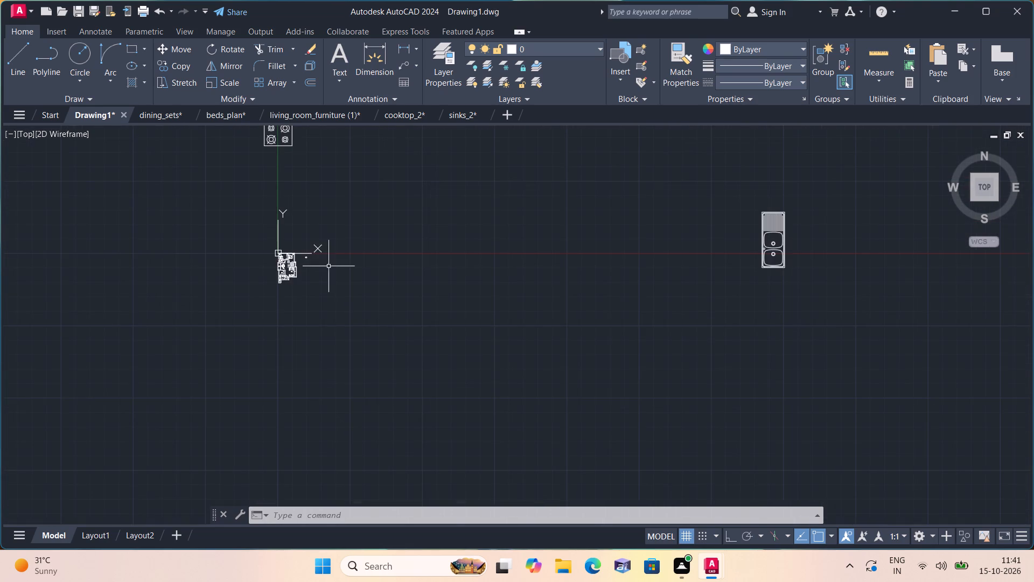
middle_drag(330, 266, 275, 294)
drag(794, 373, 784, 359)
click(642, 205)
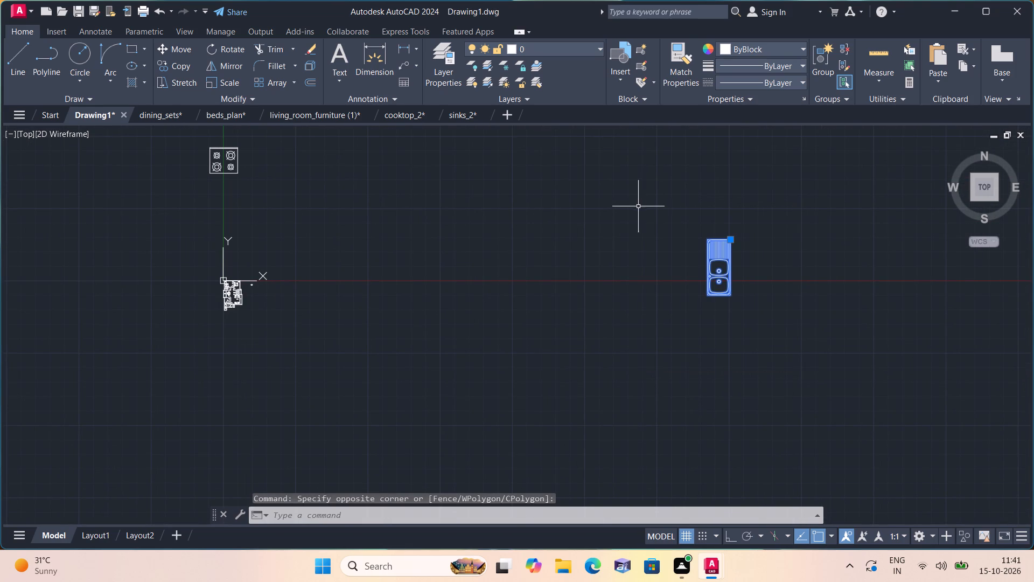
click(730, 239)
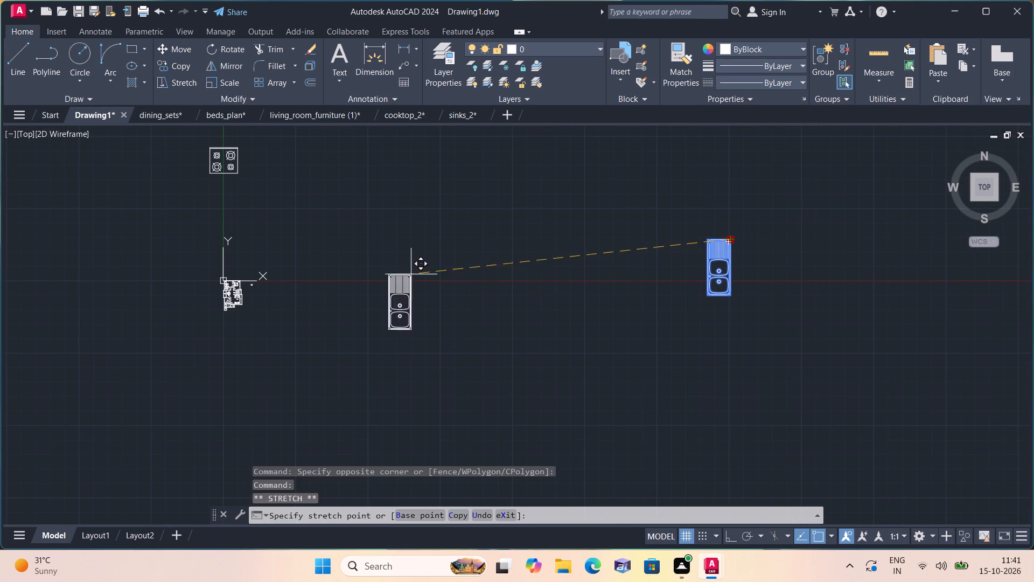
click(306, 251)
Scale the oversized double-bowl sink freehand about a point in its upper bowl to roughly 7% of its size.
click(228, 79)
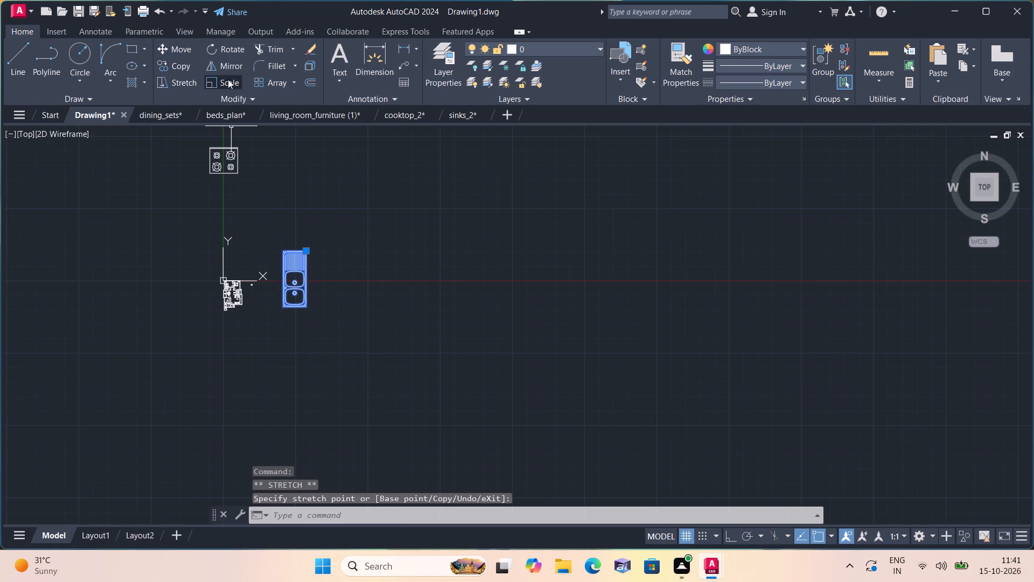
scroll(305, 264, up, 2)
click(287, 302)
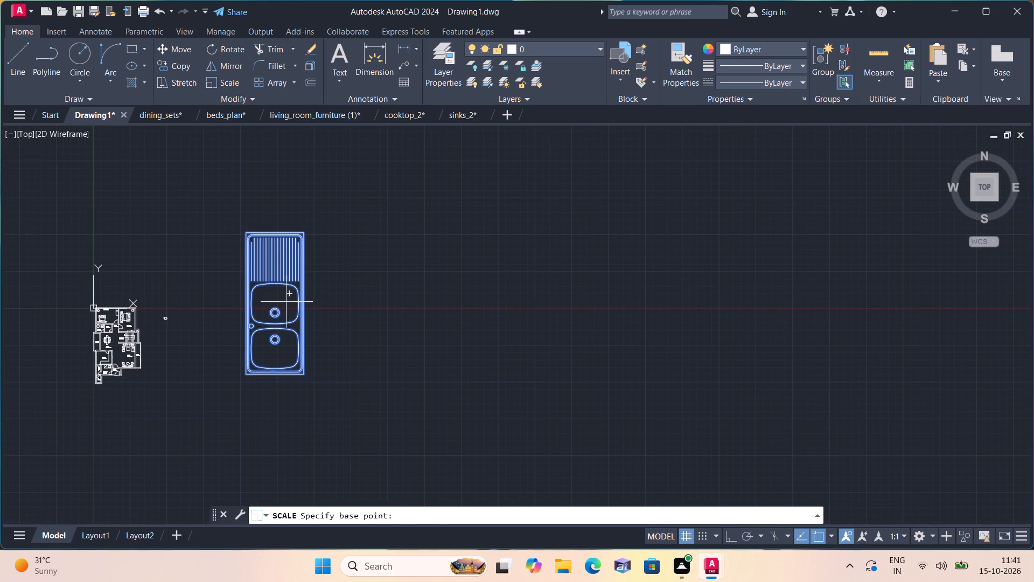
click(291, 306)
Move the reduced double-bowl sink to the open area just west of the KITCHEN 10'-9"X9'-0".
click(288, 304)
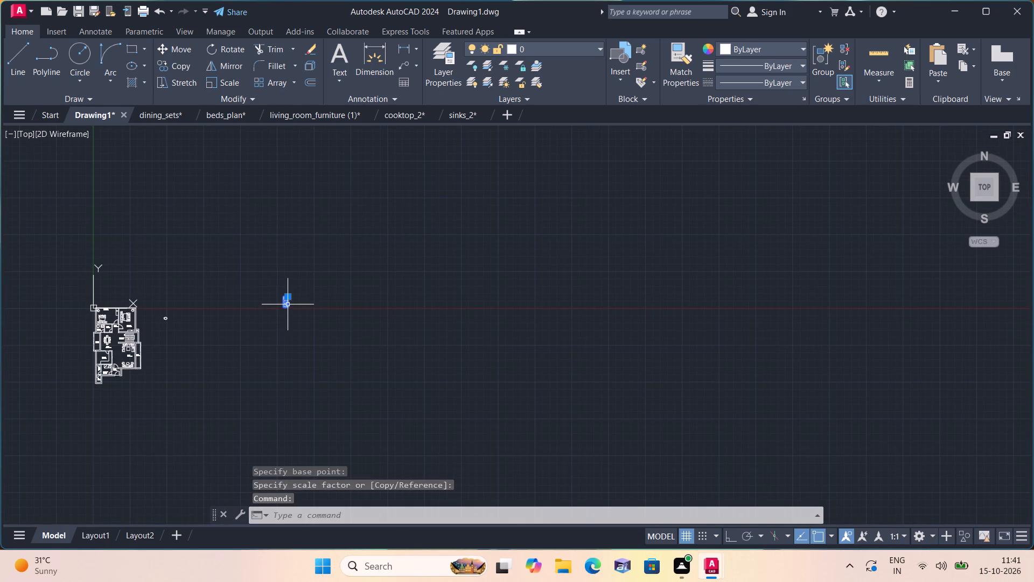
click(285, 296)
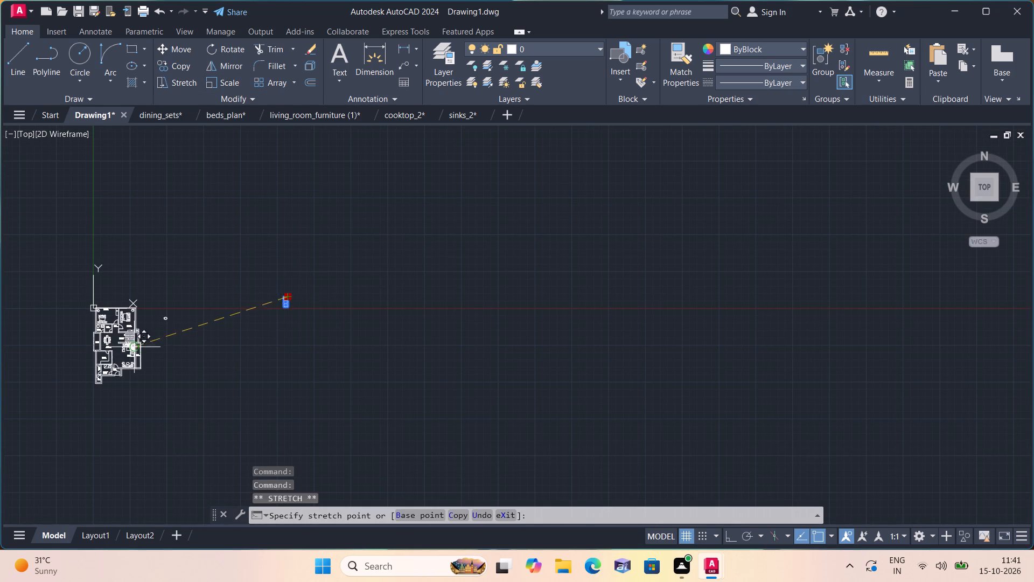
scroll(89, 350, up, 4)
middle_drag(103, 336, 389, 219)
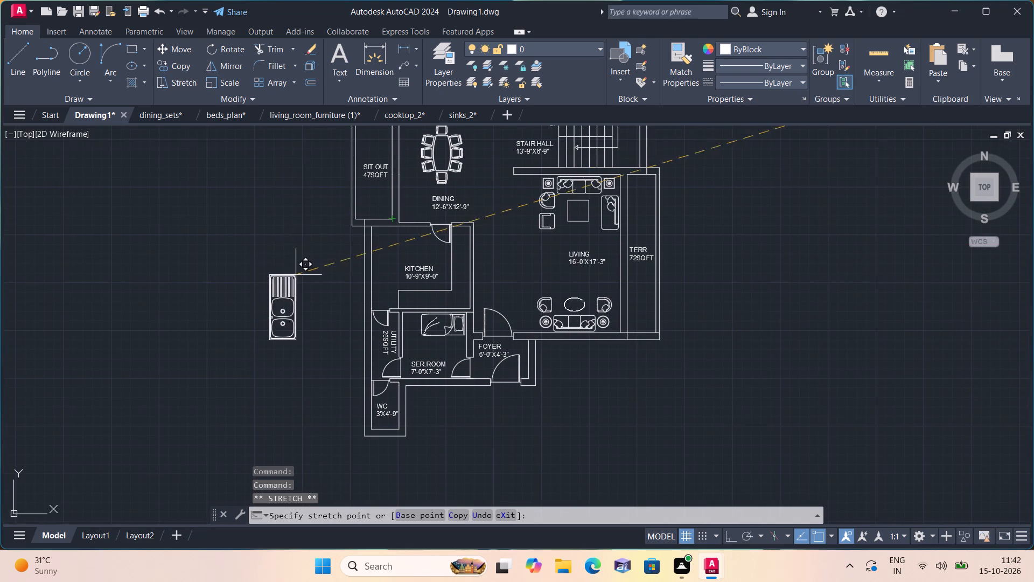
click(310, 234)
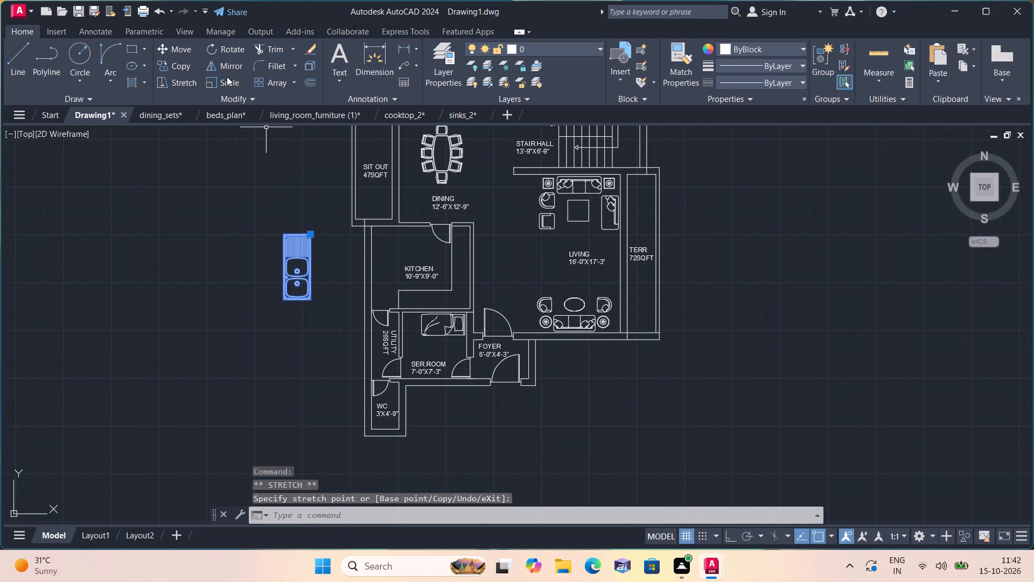
Scale the double-bowl sink west of the KITCHEN freehand about a point in its upper bowl to roughly 11% of its size.
click(227, 77)
scroll(301, 272, up, 2)
click(302, 259)
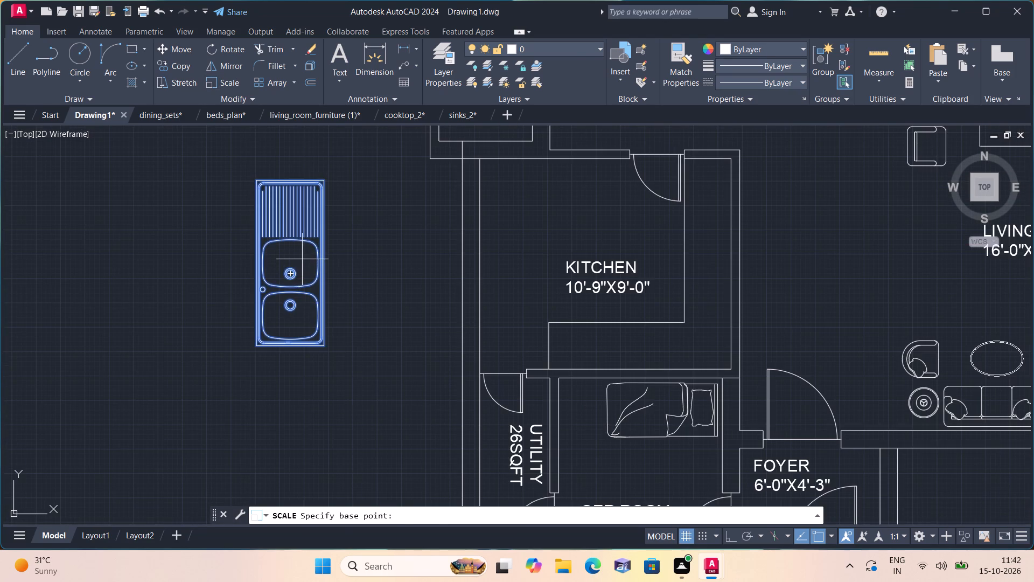
click(304, 268)
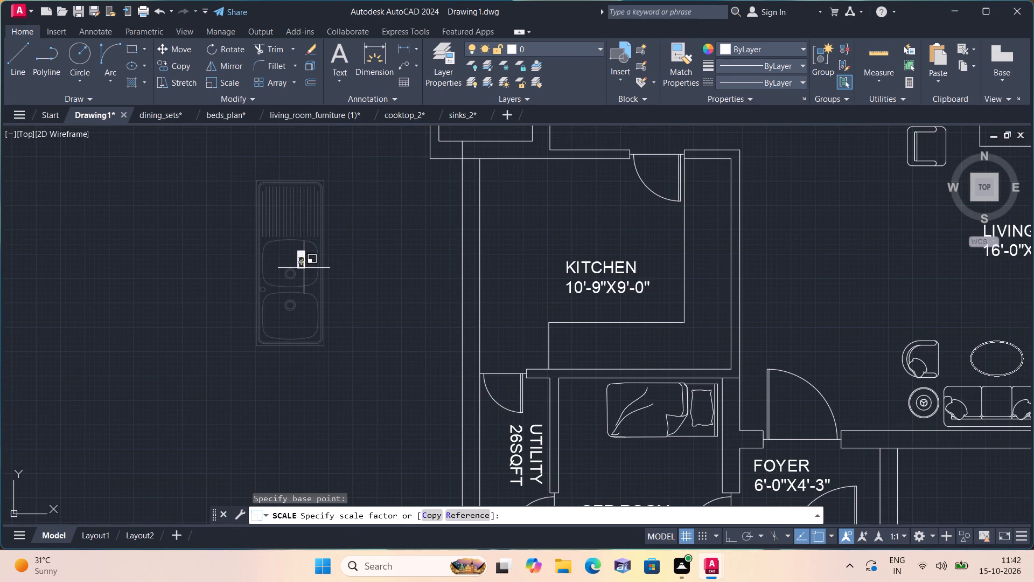
Move the small double-bowl sink into the KITCHEN, near the room's northwest corner.
click(305, 255)
drag(305, 250, 311, 250)
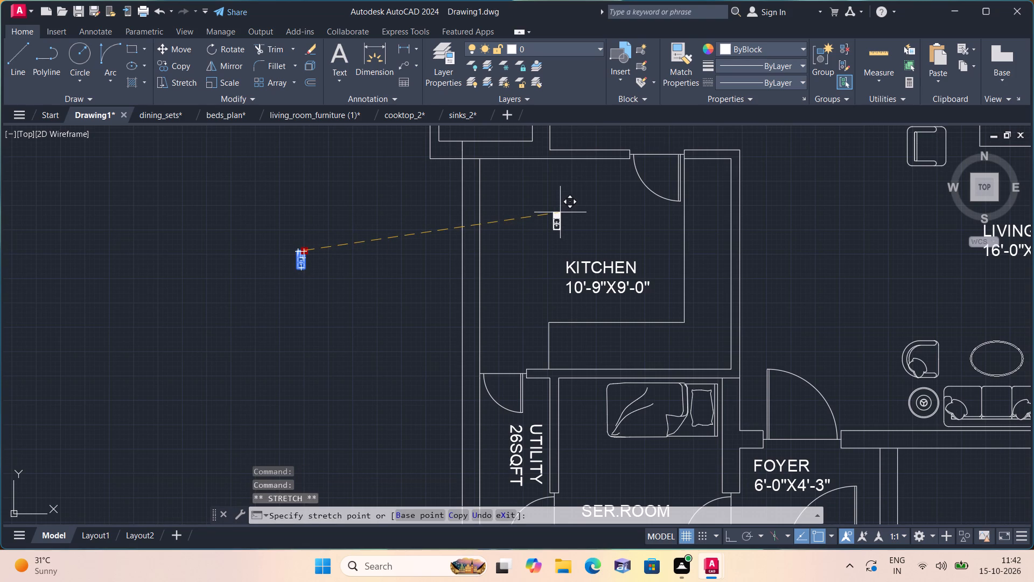
scroll(541, 202, up, 1)
middle_drag(505, 176, 499, 245)
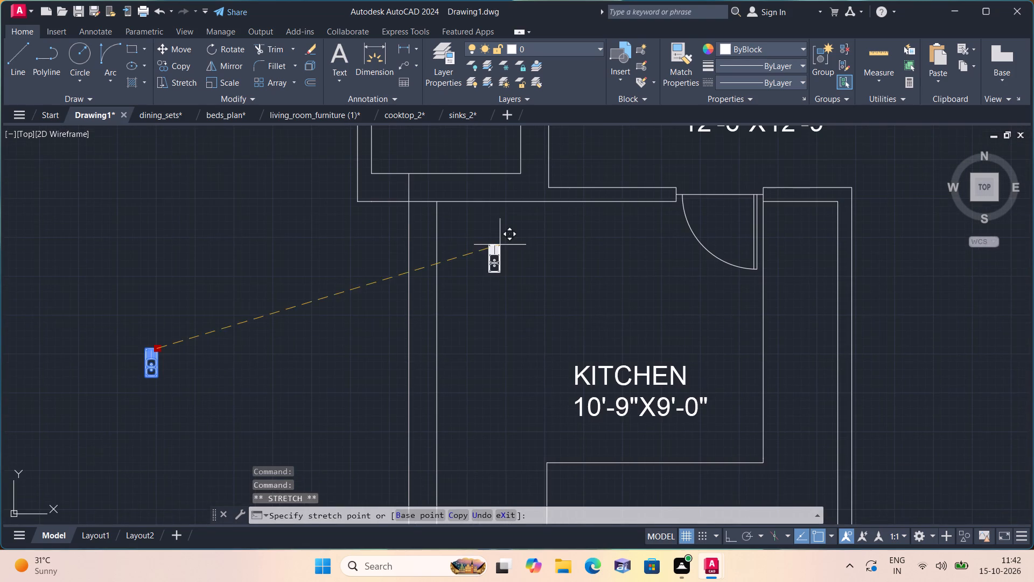
click(483, 231)
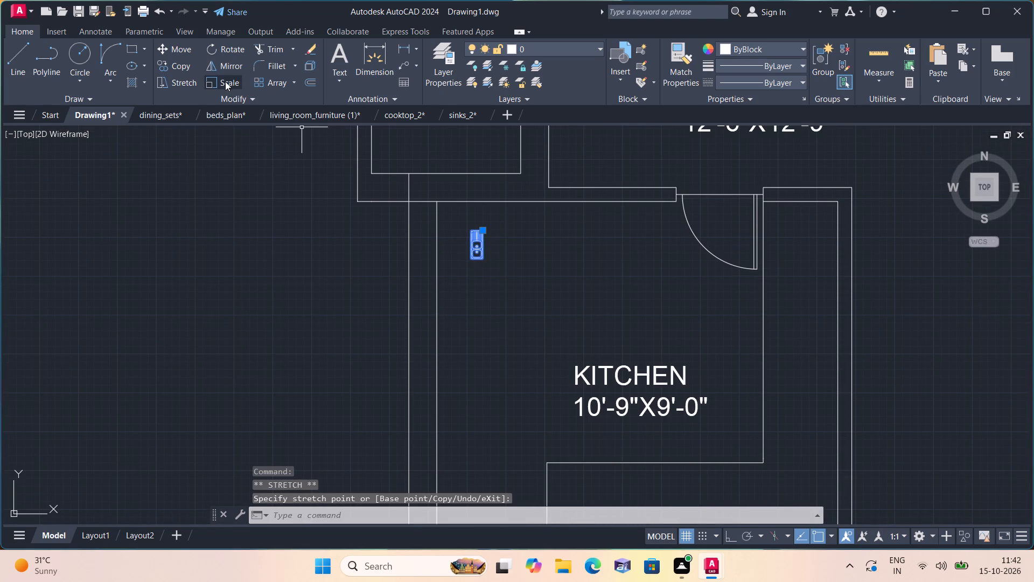
Scale the double-bowl sink up freehand from its outer edge so it fills the kitchen's upper-left corner.
click(225, 81)
click(484, 241)
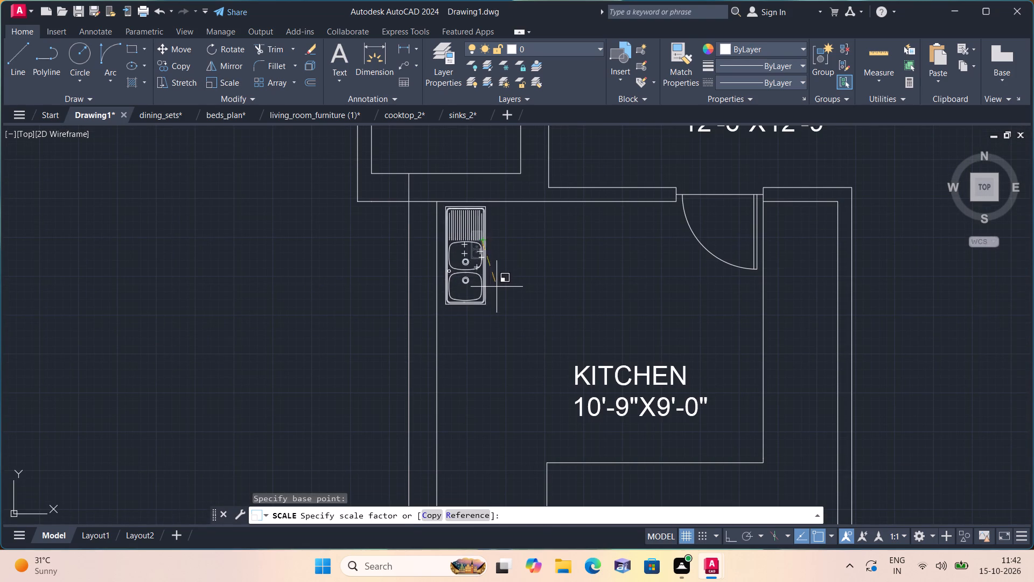
click(498, 291)
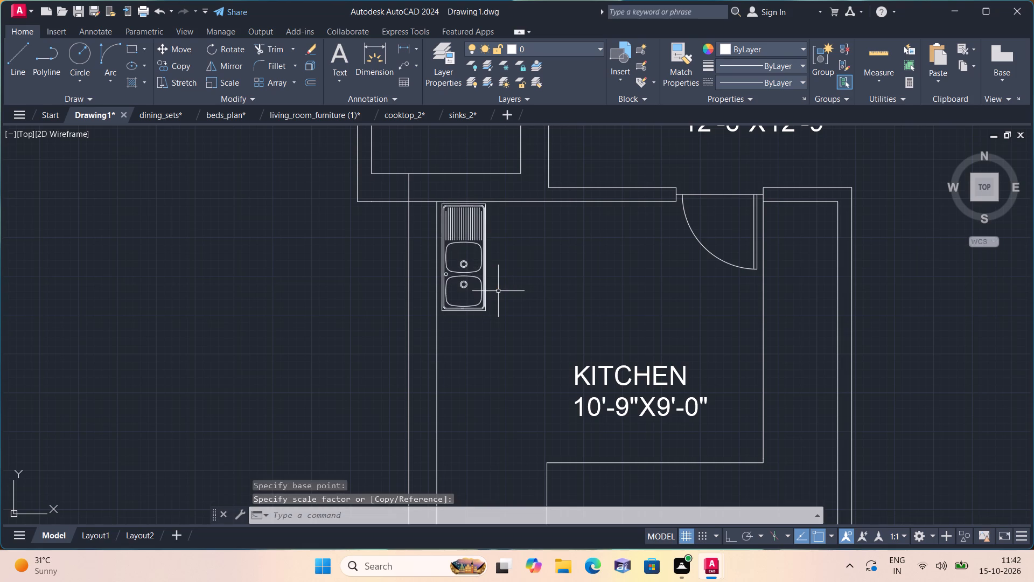
scroll(492, 275, up, 1)
middle_drag(490, 275, 418, 299)
scroll(449, 275, down, 1)
scroll(392, 236, up, 2)
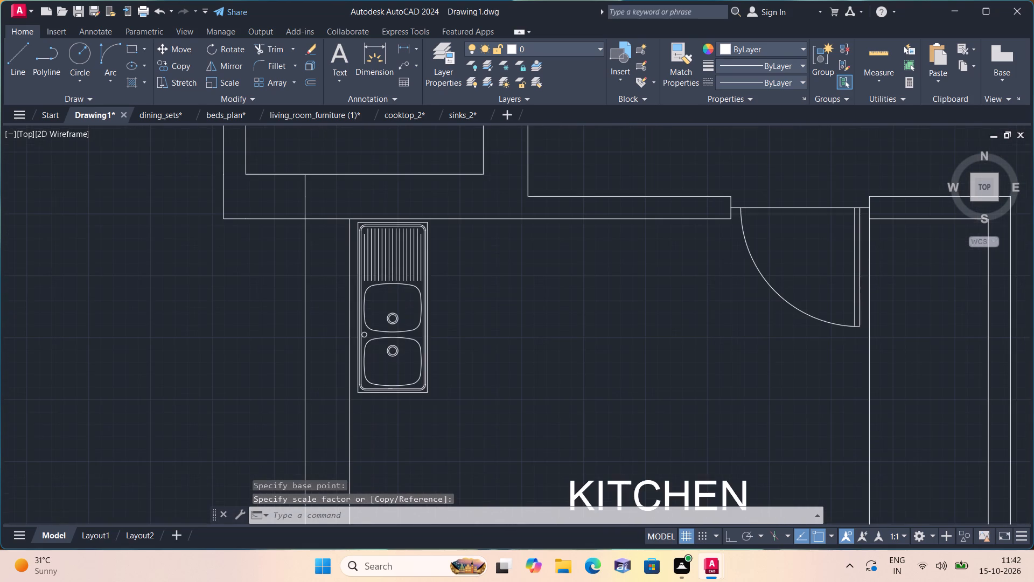
click(382, 226)
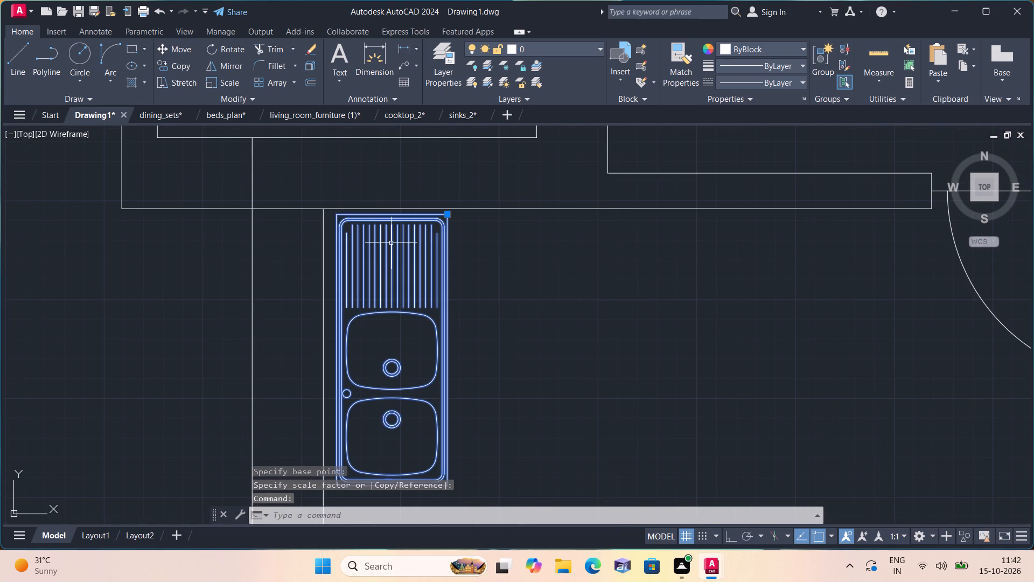
key(Escape)
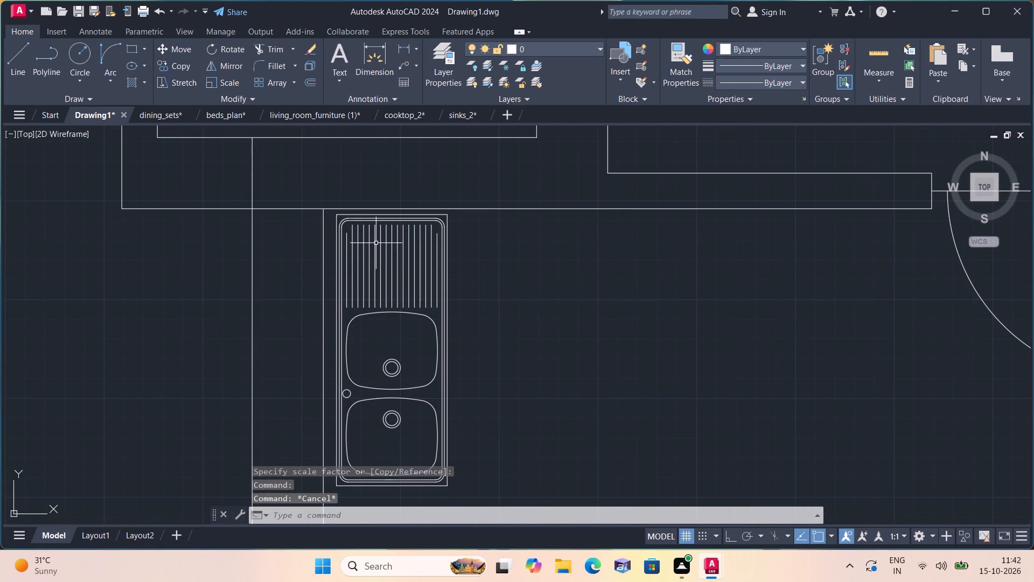
Move the oversized four-burner cooktop from far above the floor plan to the empty space just right of it.
scroll(366, 338, down, 2)
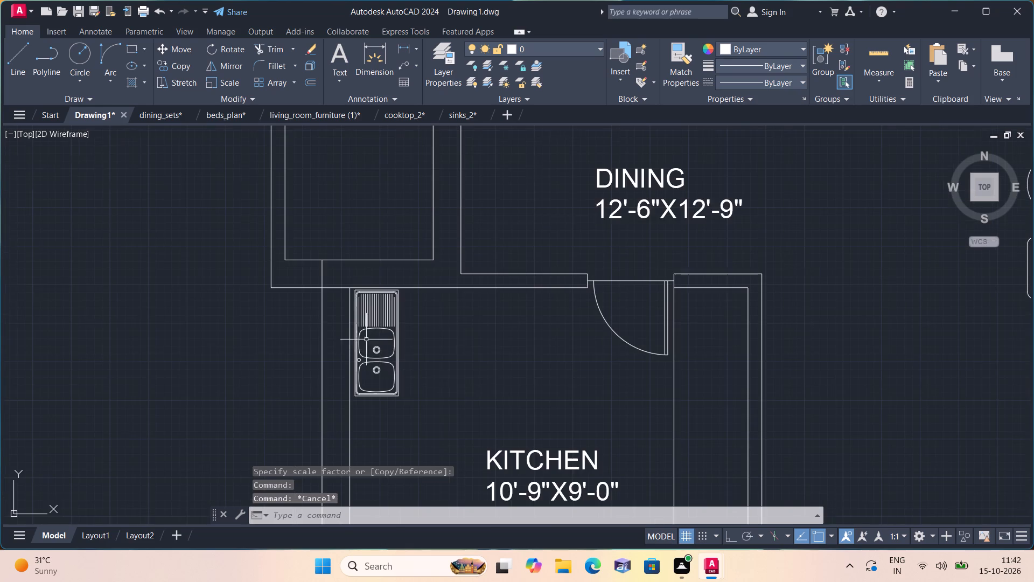
scroll(434, 383, down, 1)
middle_drag(474, 393, 393, 328)
scroll(385, 318, down, 3)
middle_drag(449, 265, 416, 316)
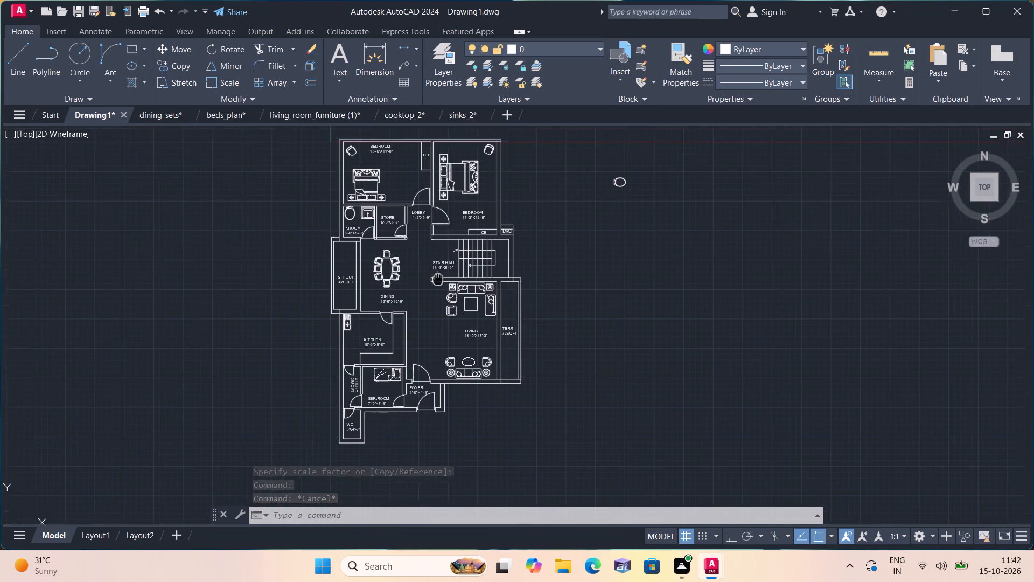
middle_drag(416, 316, 383, 379)
scroll(383, 379, down, 3)
middle_drag(268, 271, 407, 347)
scroll(409, 348, down, 2)
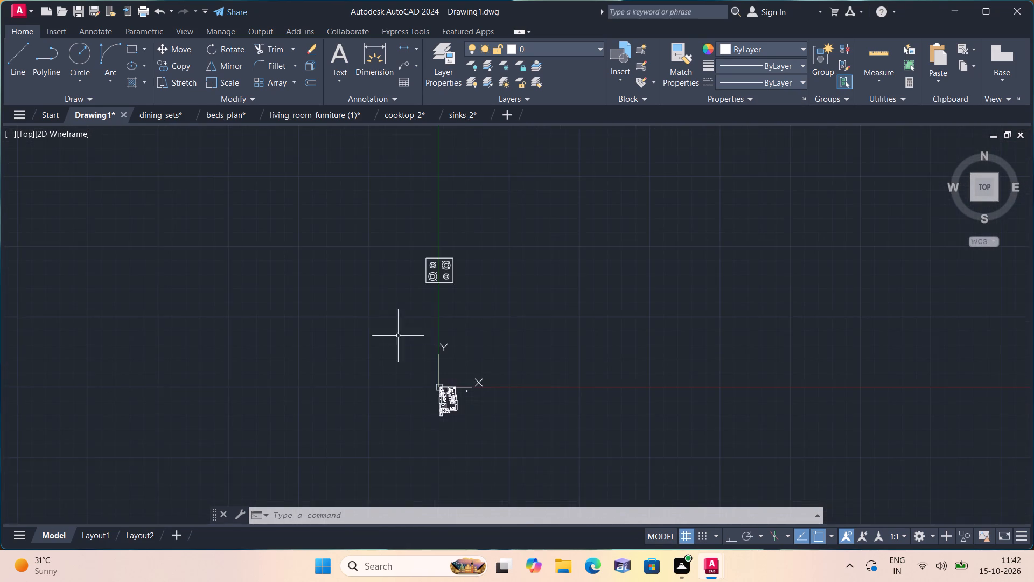
scroll(309, 282, down, 1)
scroll(432, 301, up, 2)
click(417, 299)
click(212, 176)
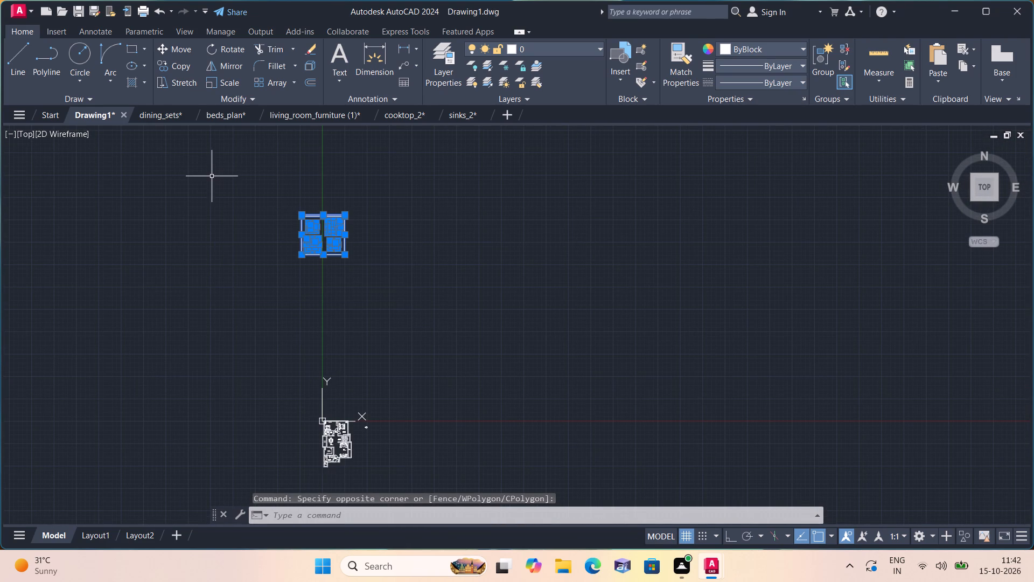
click(175, 47)
click(324, 224)
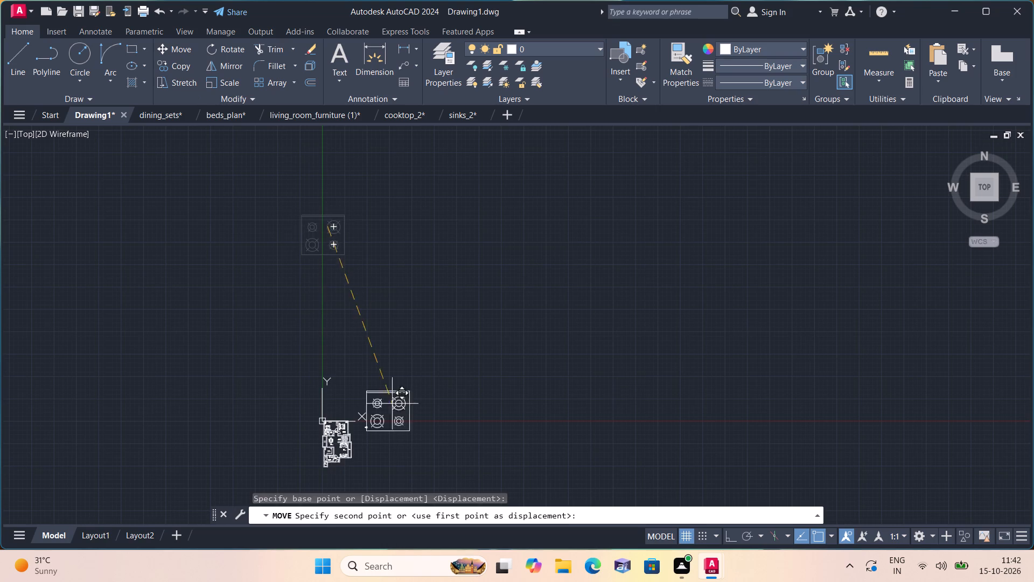
scroll(364, 434, up, 5)
middle_drag(324, 417, 364, 301)
middle_drag(640, 321, 640, 320)
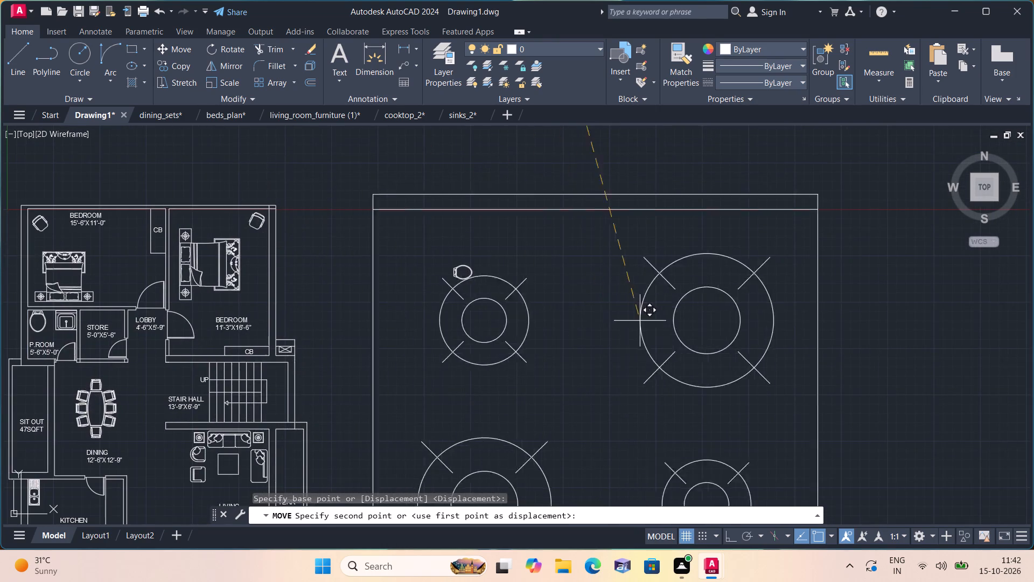
middle_drag(640, 320, 542, 218)
scroll(605, 279, down, 1)
click(645, 292)
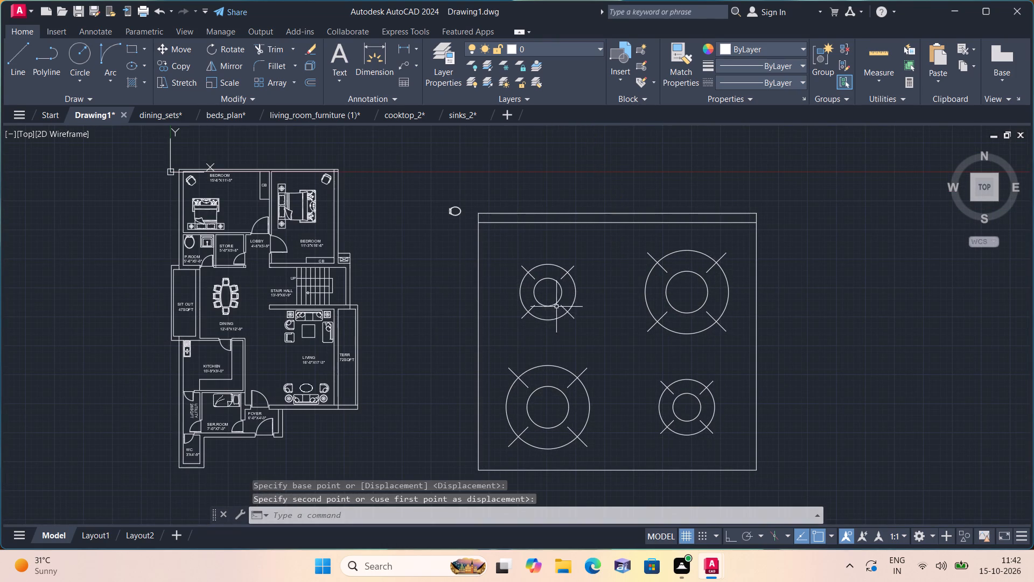
Scale the whole four-burner cooktop down freehand about its centre to suit the kitchen counter.
middle_drag(461, 337, 417, 276)
click(759, 433)
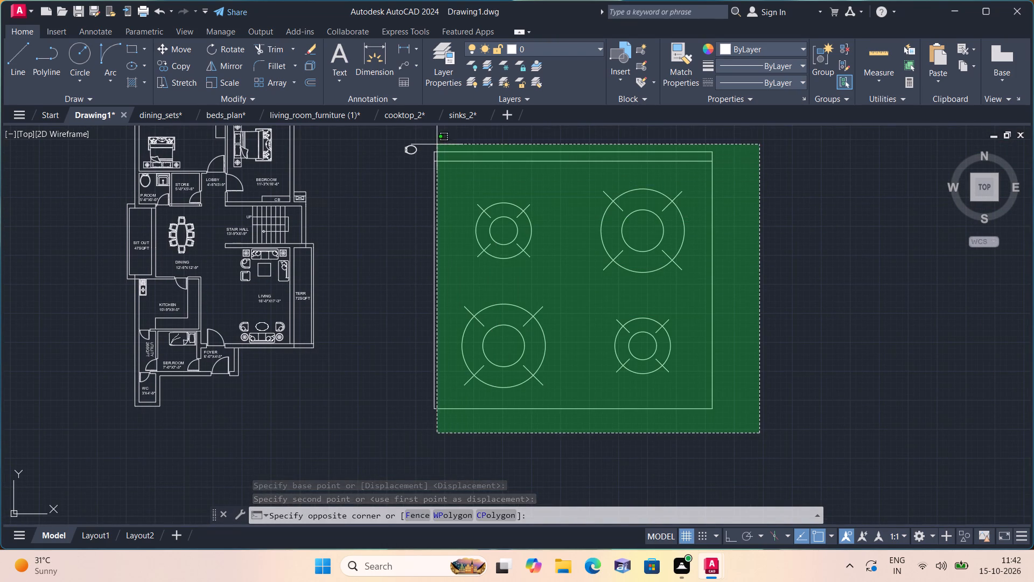
click(431, 135)
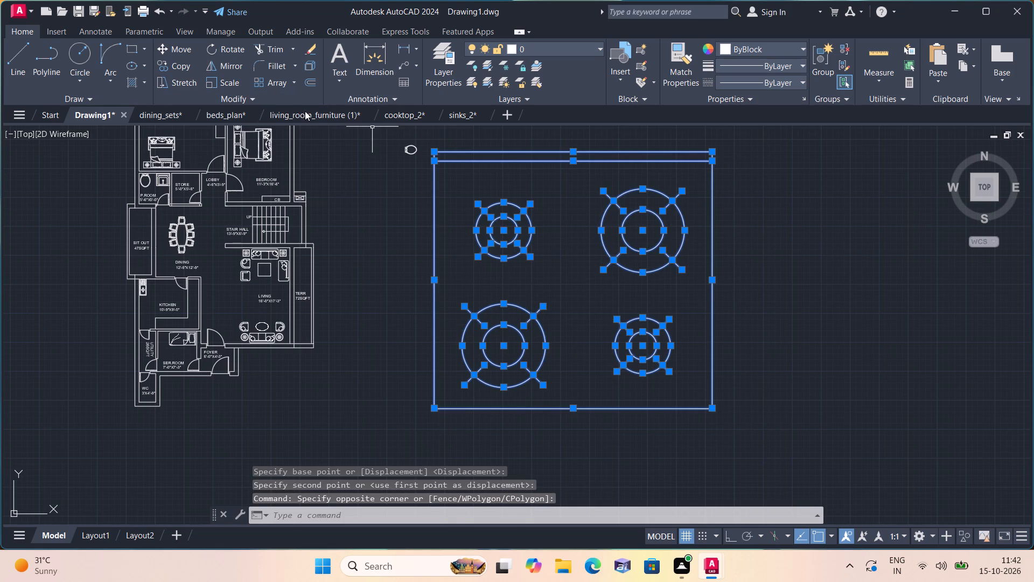
click(225, 82)
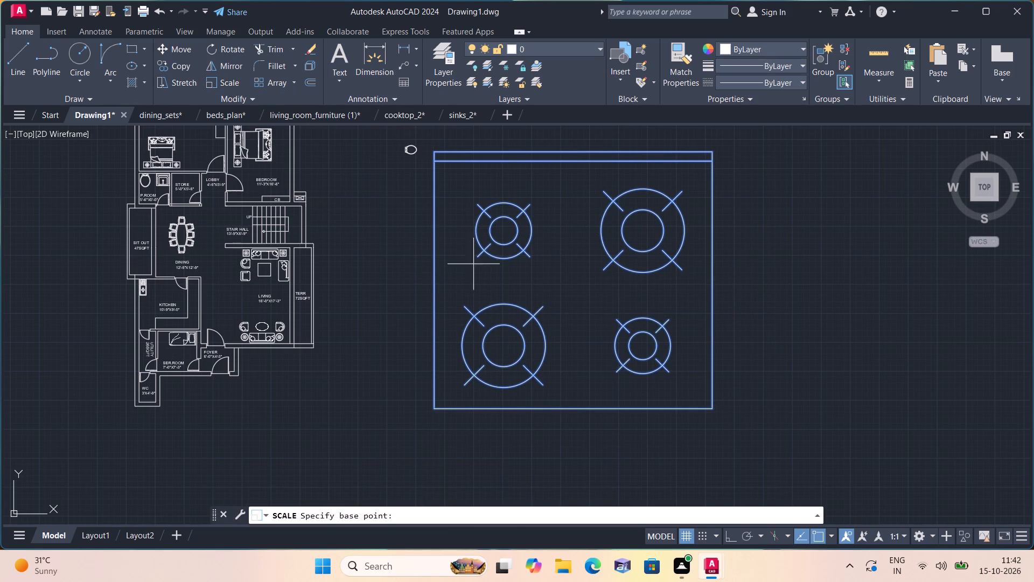
click(563, 273)
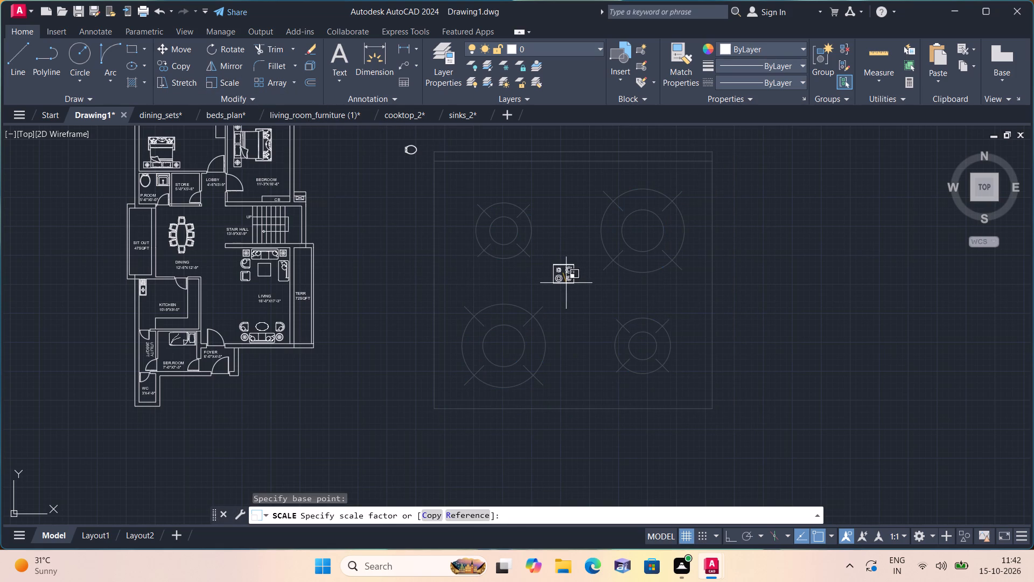
click(565, 277)
Move the reduced cooktop onto the lower kitchen counter, near the counter's left end.
drag(582, 291, 576, 287)
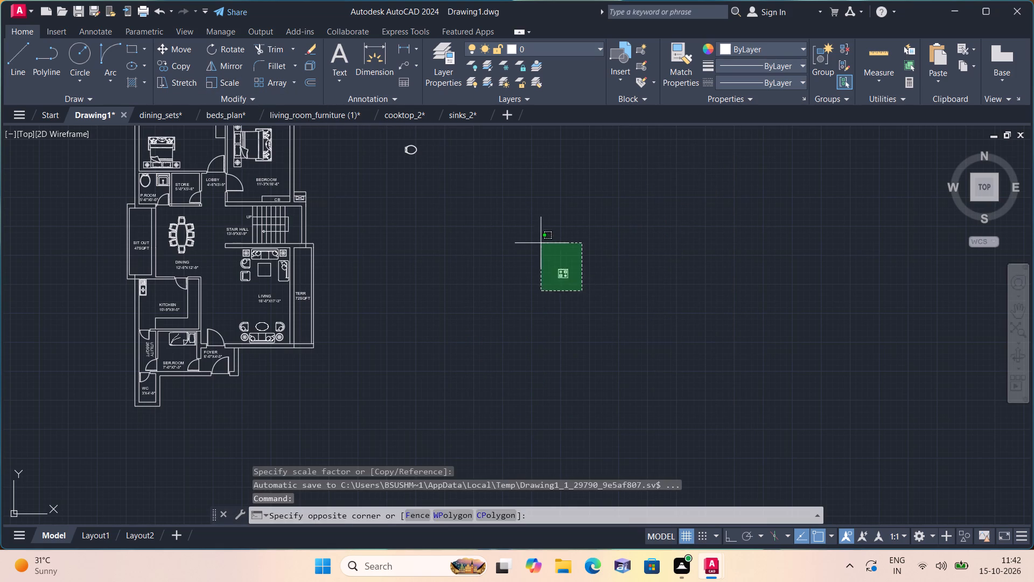
click(536, 238)
click(178, 48)
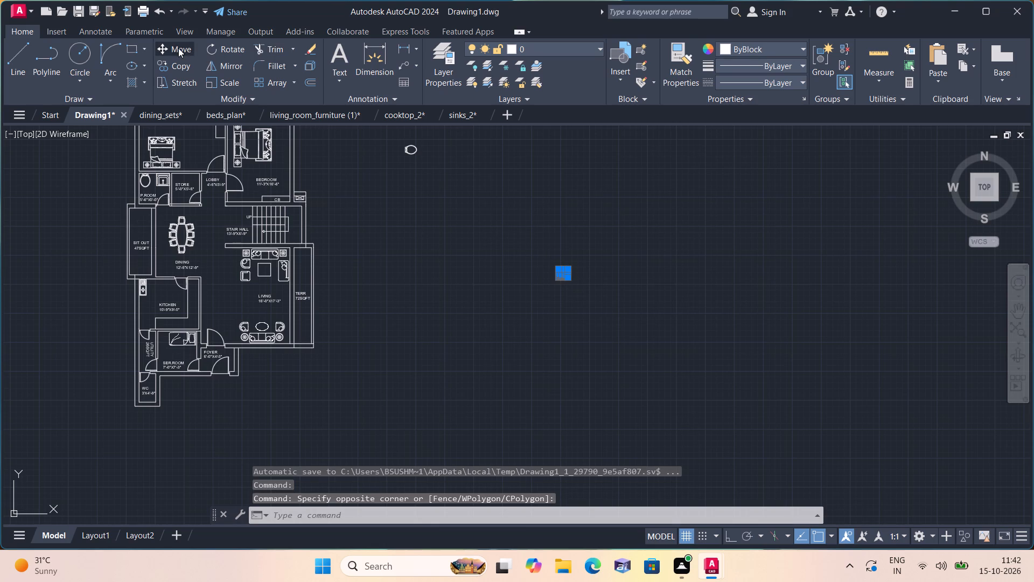
click(564, 272)
scroll(164, 314, up, 4)
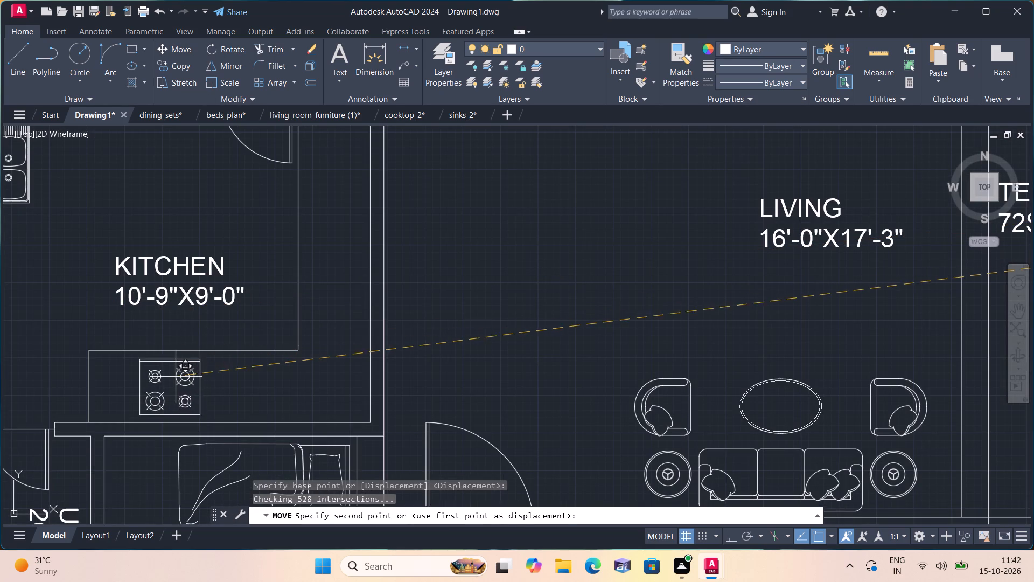
click(159, 377)
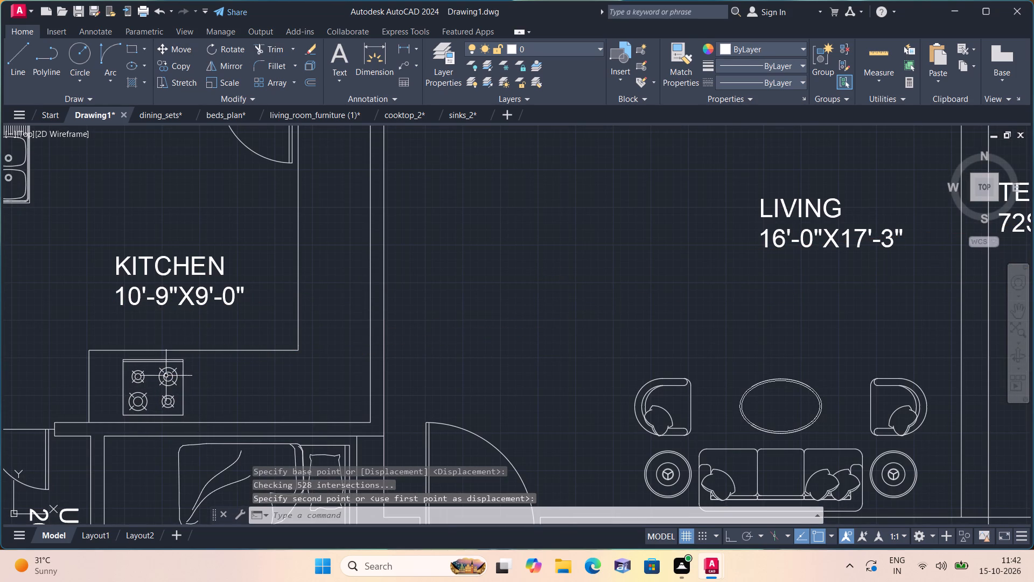
Move the loose toilet symbol from right of the plan to just outside the left wall of the 15'-6"X11'-0" bedroom.
scroll(308, 347, down, 3)
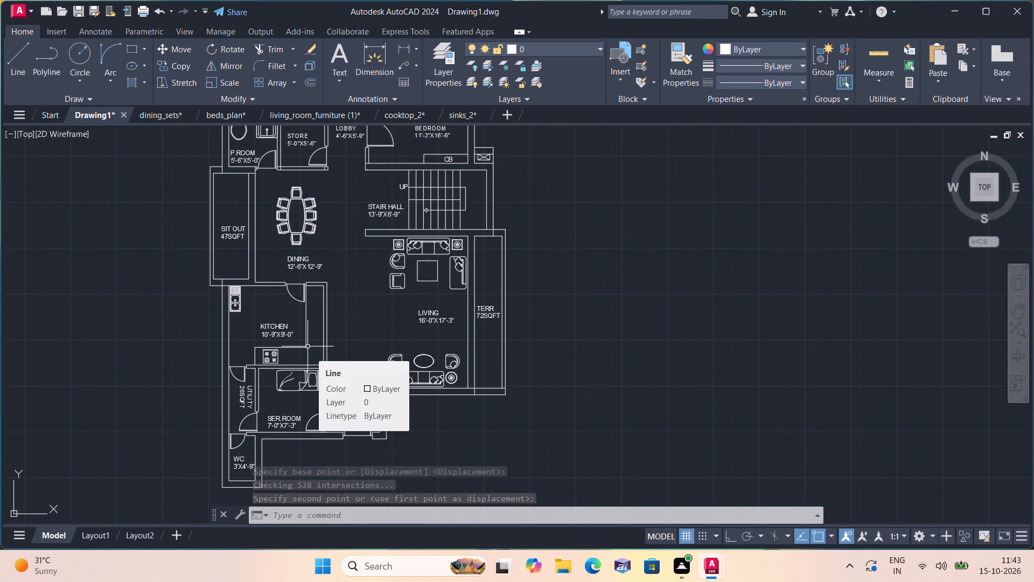
scroll(312, 348, down, 1)
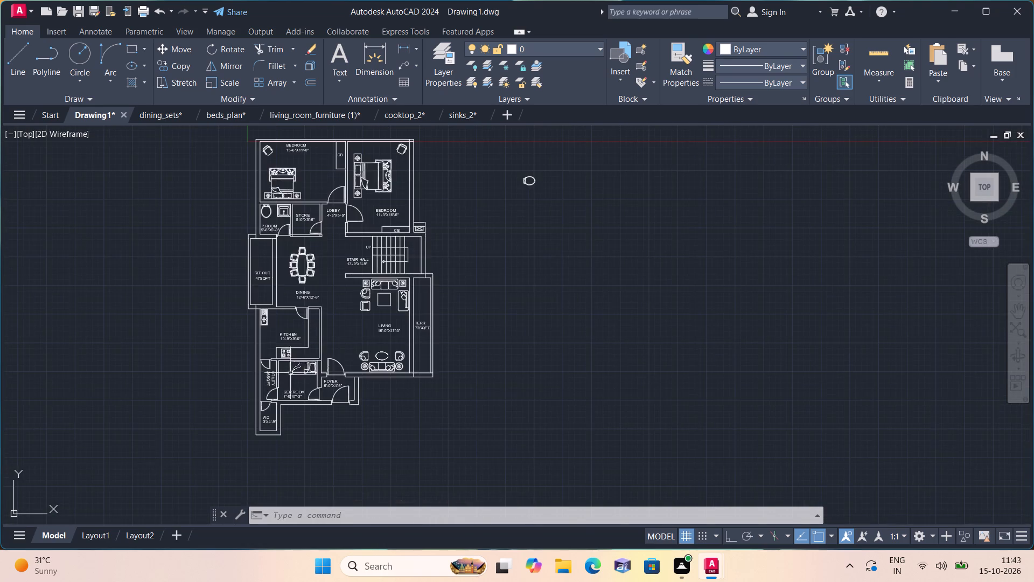
scroll(260, 346, up, 2)
middle_drag(267, 351, 387, 271)
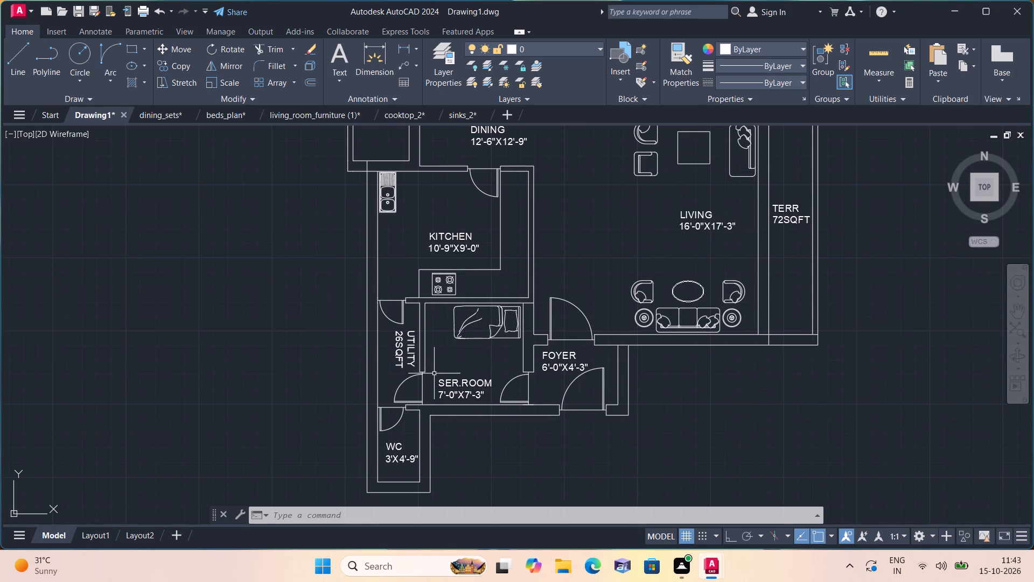
scroll(440, 364, down, 1)
middle_drag(498, 311, 432, 415)
middle_drag(459, 303, 460, 490)
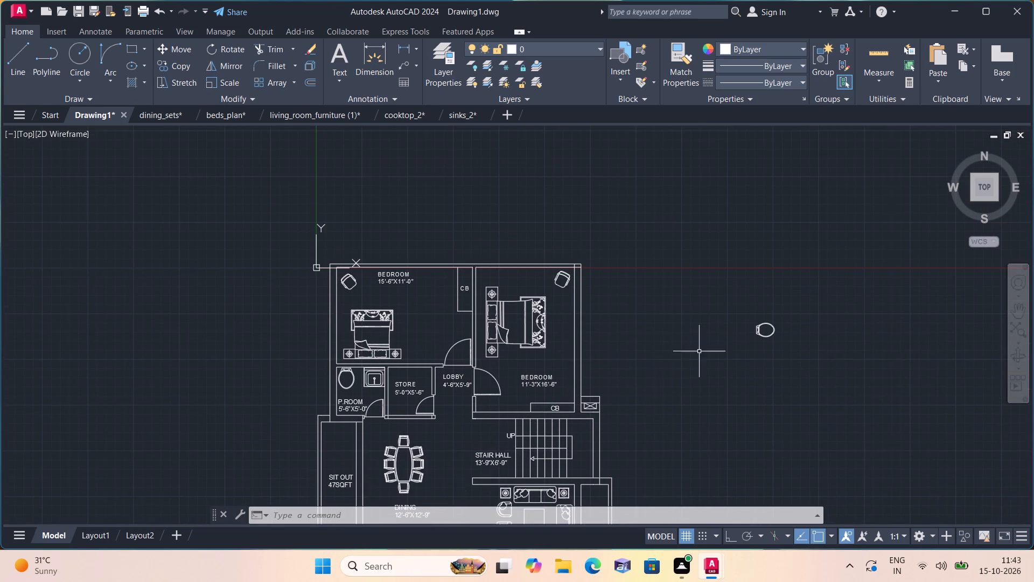
scroll(766, 347, up, 1)
scroll(798, 347, down, 4)
scroll(807, 362, up, 2)
click(806, 360)
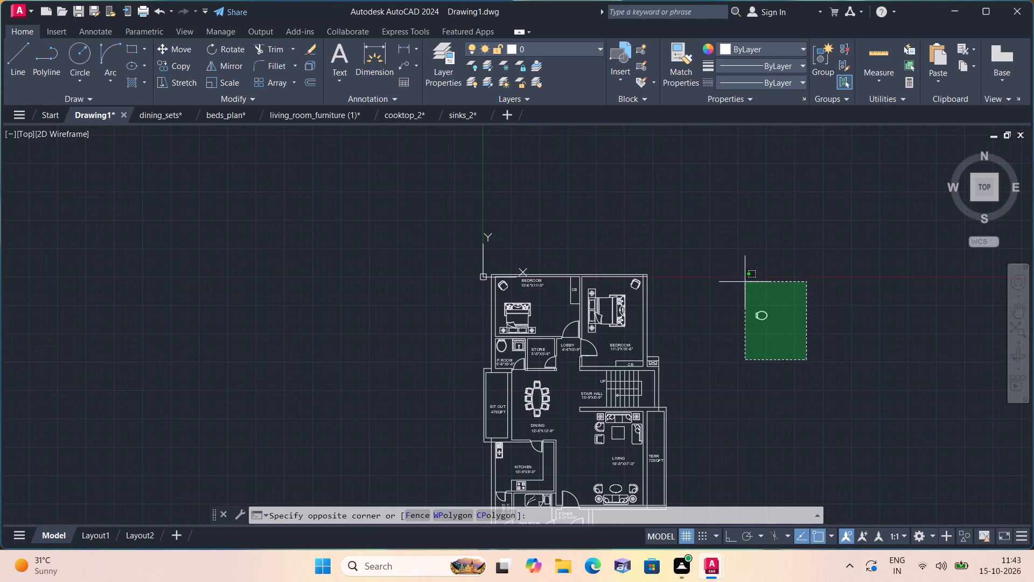
click(742, 276)
click(180, 49)
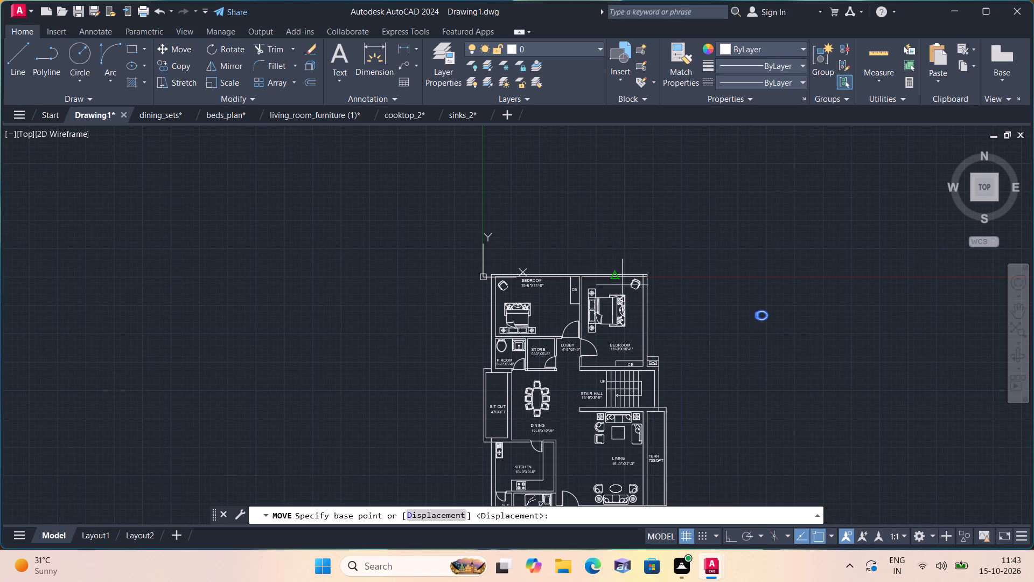
click(760, 318)
scroll(483, 291, up, 3)
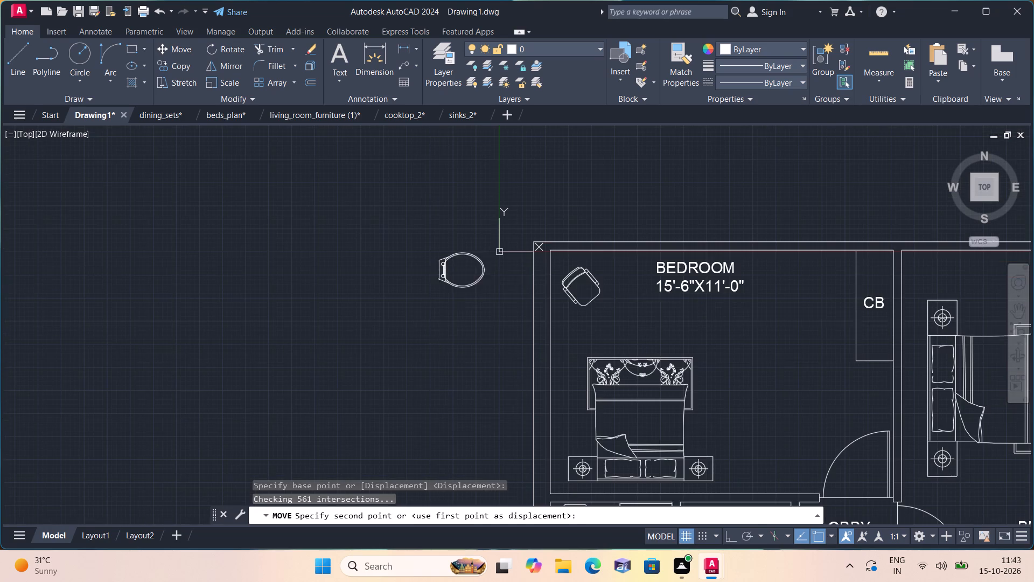
click(487, 296)
Draw a vertical line straight up from the CB cupboard's upper-left corner, with Ortho on, well past the bedroom's top wall.
middle_drag(503, 329, 301, 325)
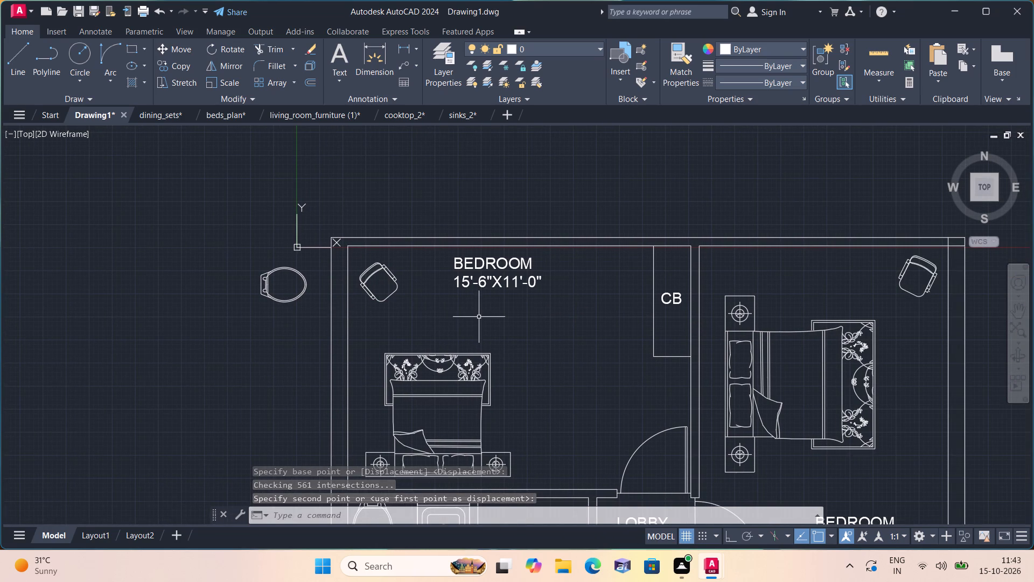
scroll(478, 316, down, 1)
middle_drag(476, 316, 332, 399)
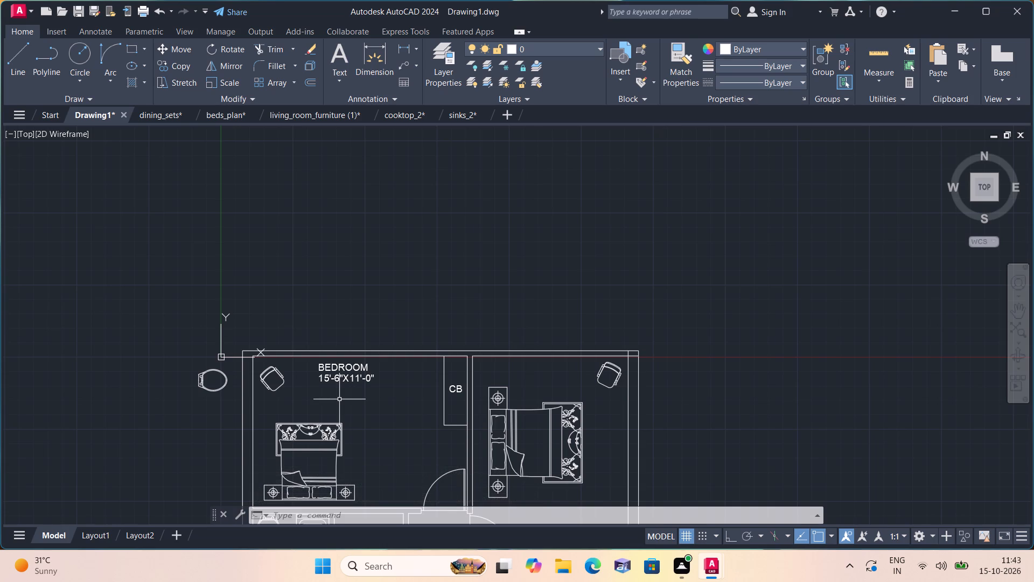
scroll(339, 399, up, 1)
text(l)
key(space)
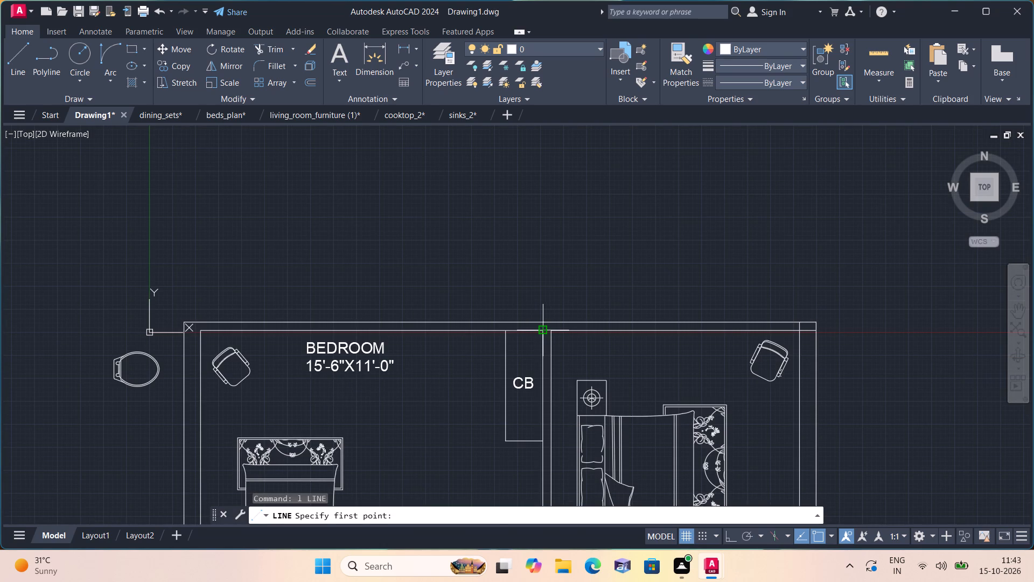
click(505, 331)
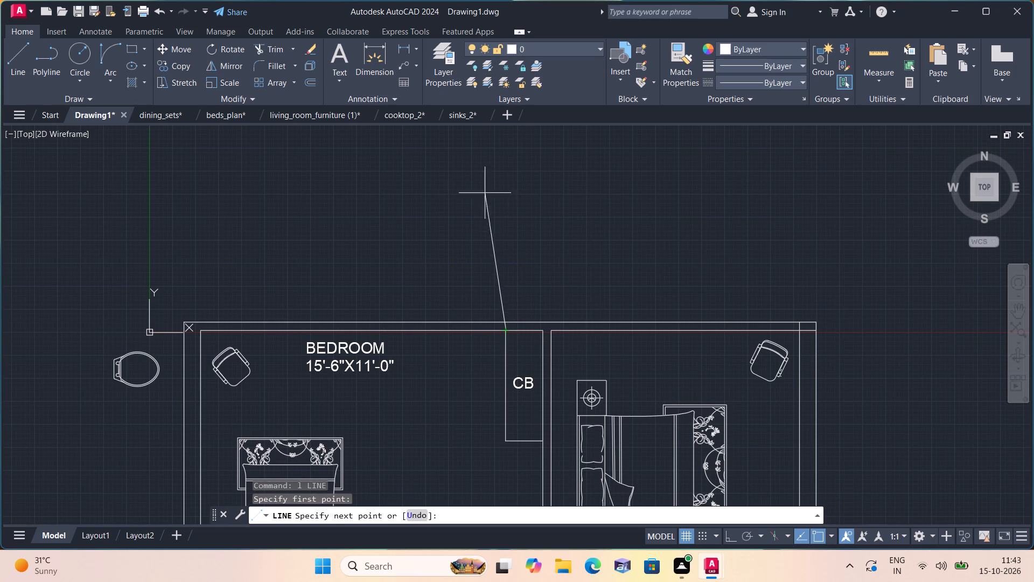
key(F8)
scroll(501, 168, down, 1)
middle_drag(501, 168, 505, 282)
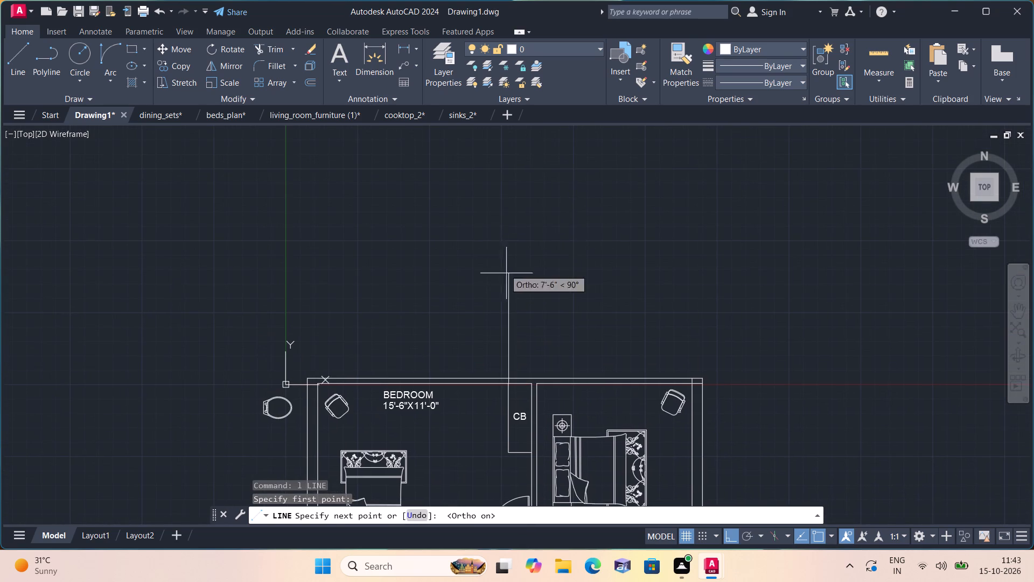
click(505, 164)
key(space)
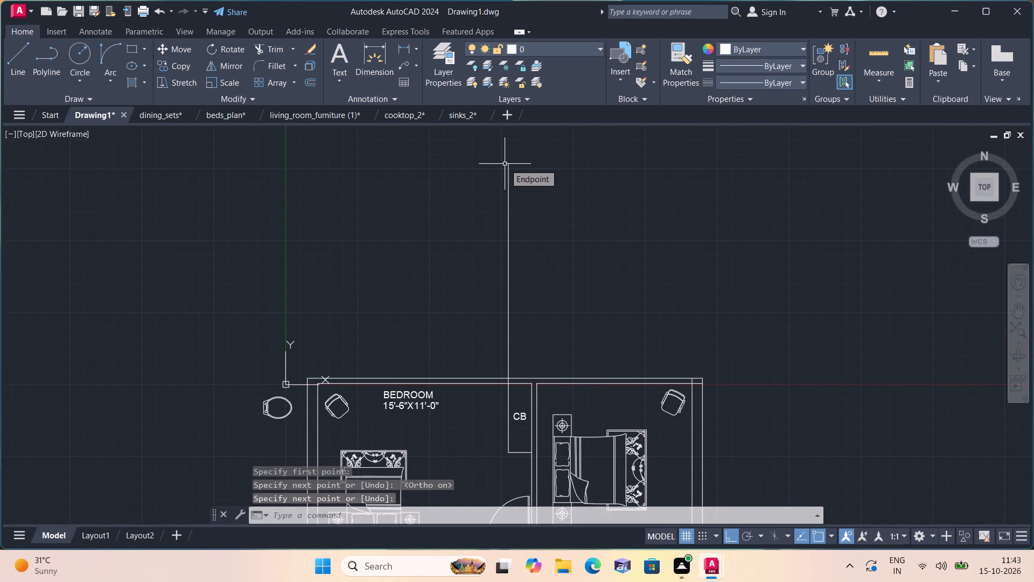
Offset the new vertical line 4.5" to the right to form a thin wall above the CB cupboard.
text(off)
key(space)
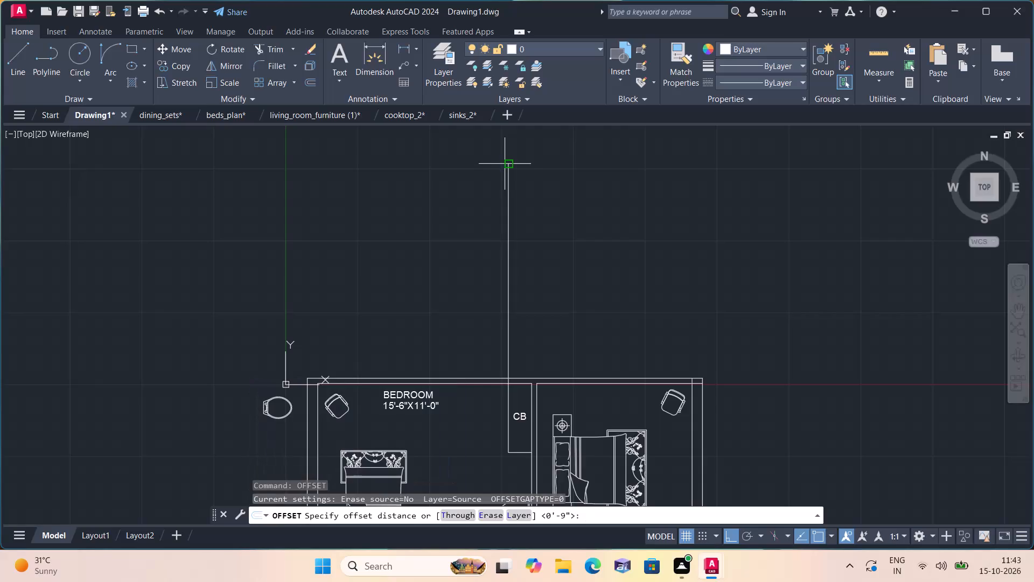
text(4.5")
key(space)
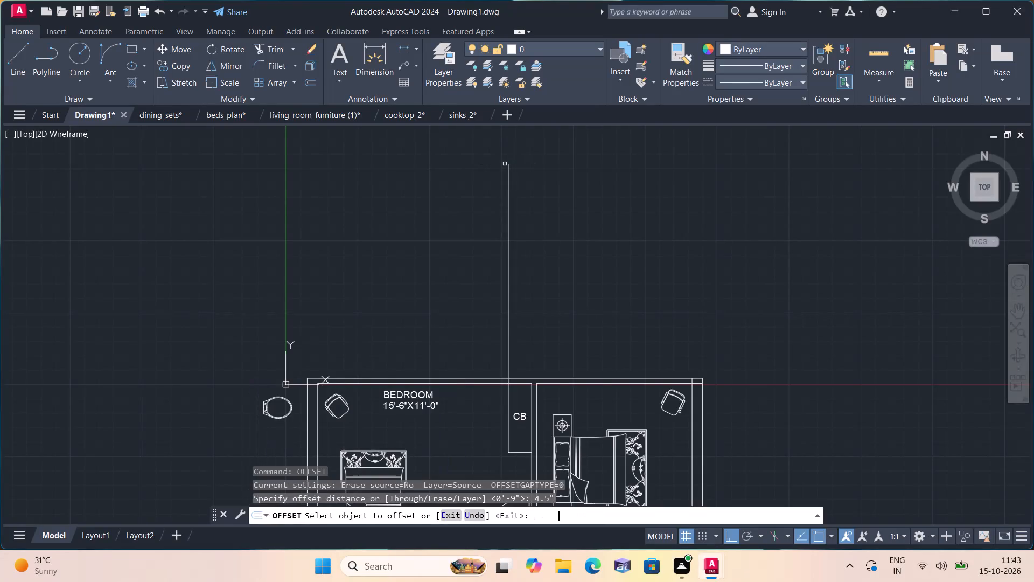
click(509, 230)
click(539, 225)
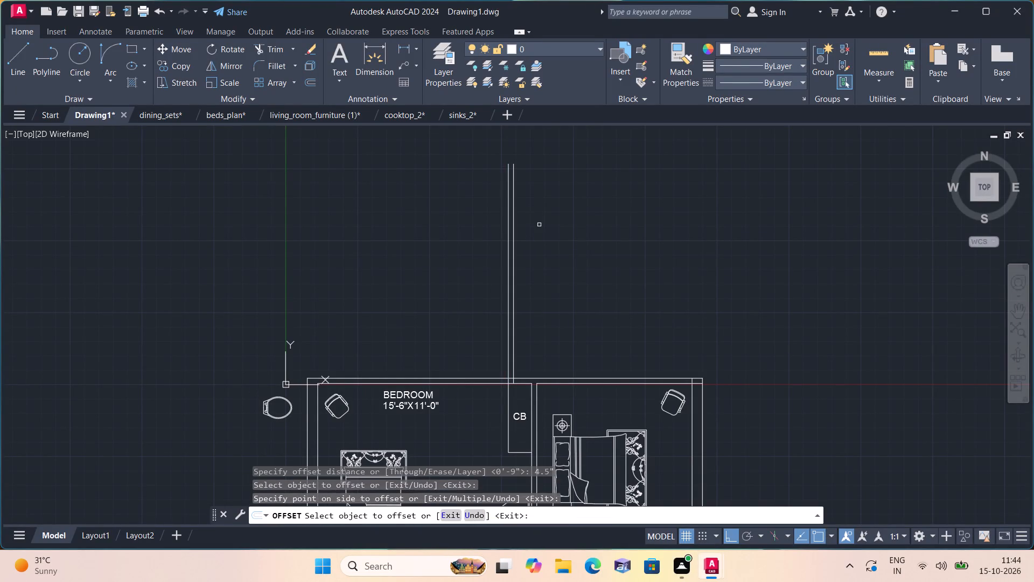
key(space)
Trim both vertical lines where they cross the bedroom's top wall, and the wall's outer line between them.
text(trim)
key(space)
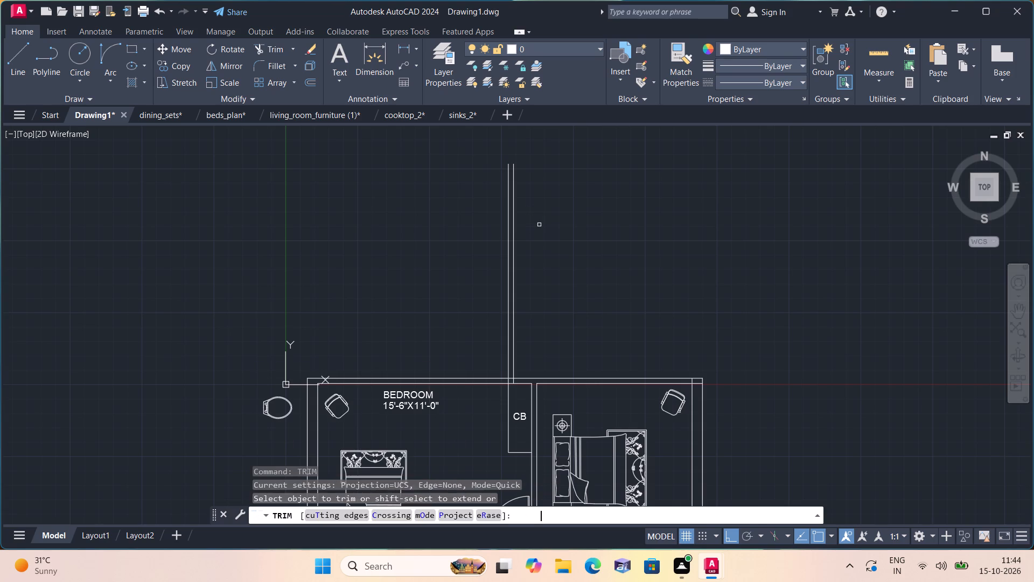
scroll(508, 401, up, 3)
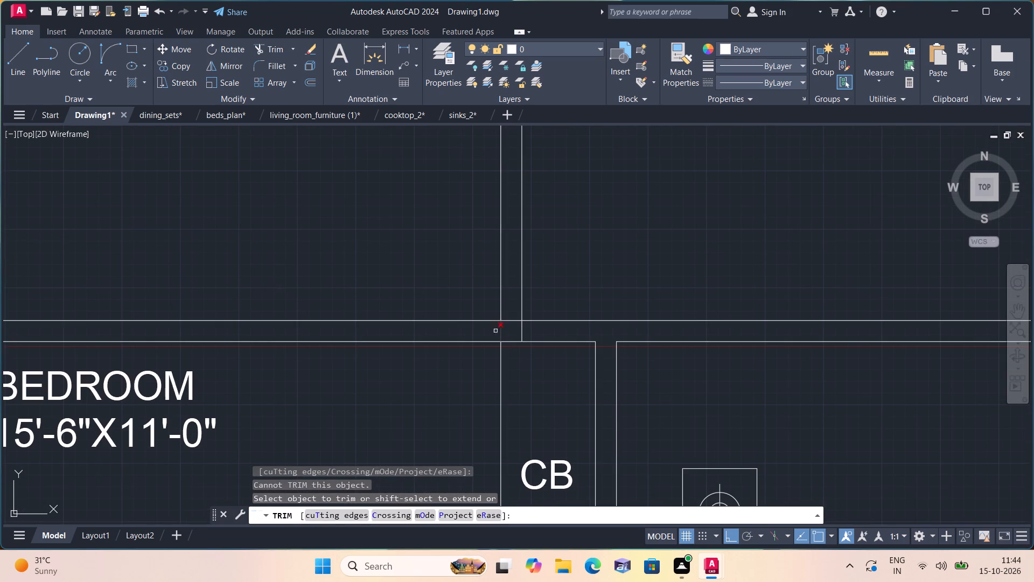
click(494, 331)
click(546, 330)
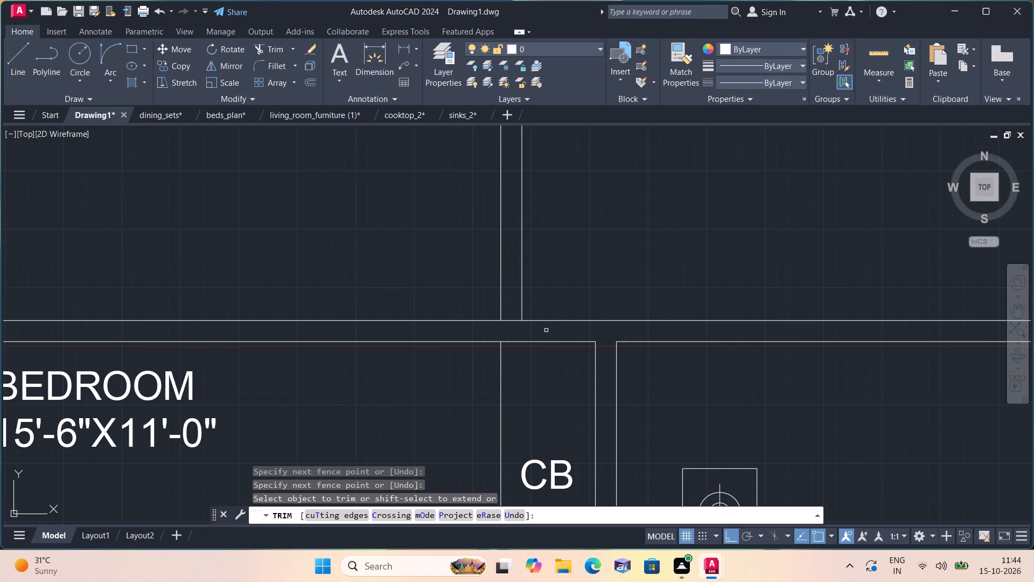
click(511, 321)
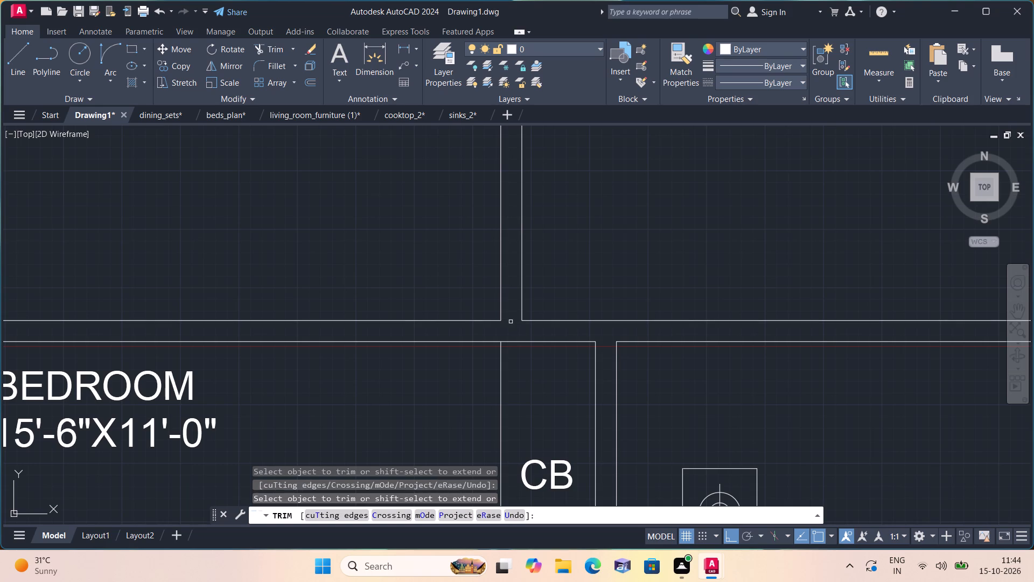
key(space)
Draw a short vertical line across the top wall, joining the thin wall's left line to the CB cupboard's corner.
text(l)
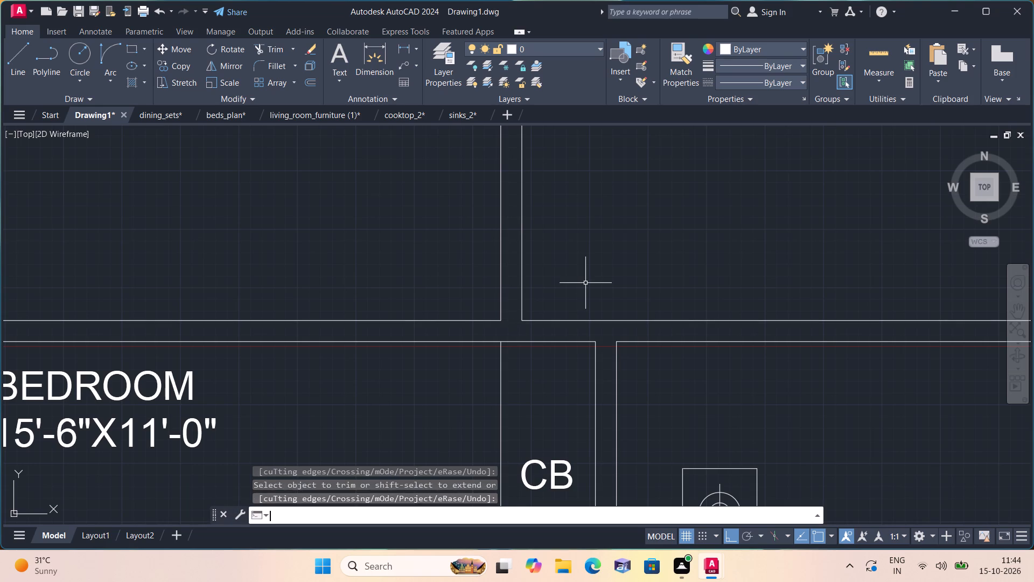
key(space)
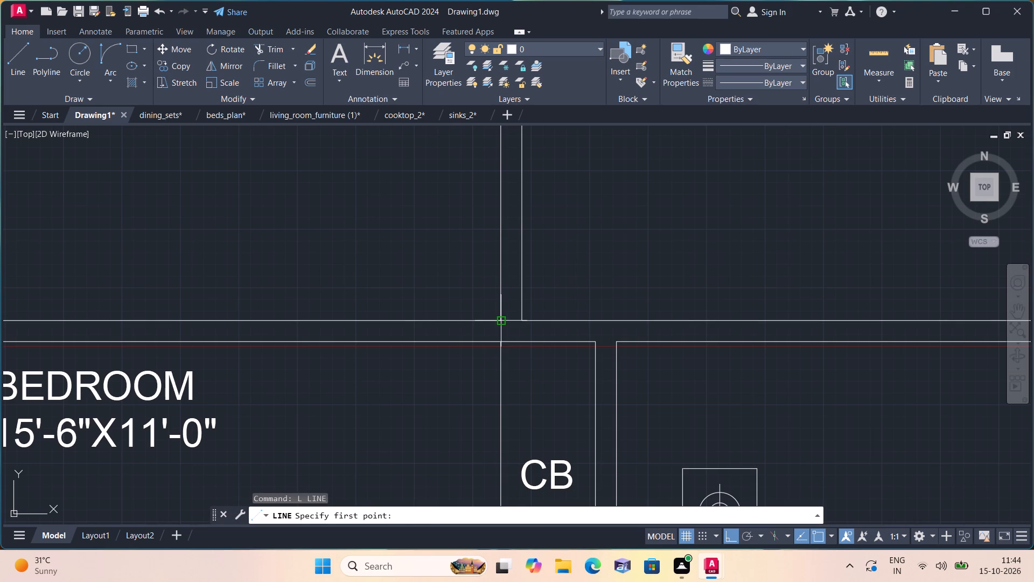
click(502, 319)
click(502, 343)
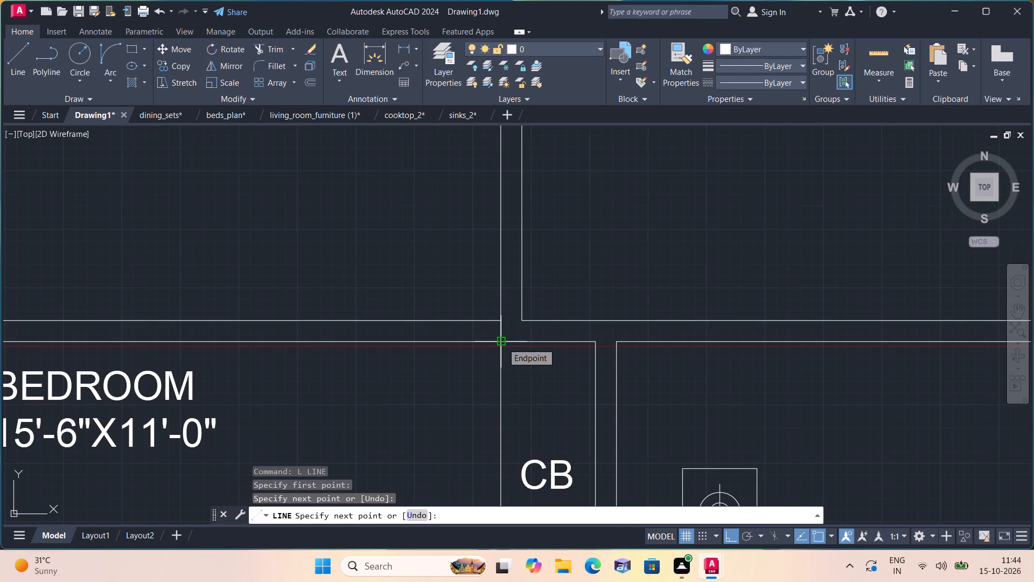
key(space)
Offset the thin wall's right line 6'9" to the right.
scroll(502, 343, down, 3)
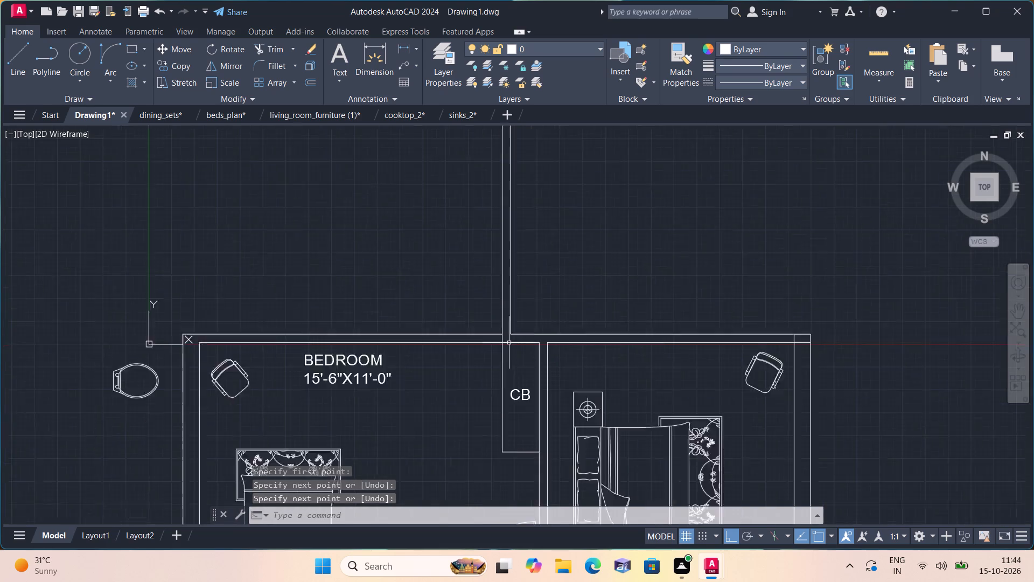
middle_drag(528, 258, 537, 292)
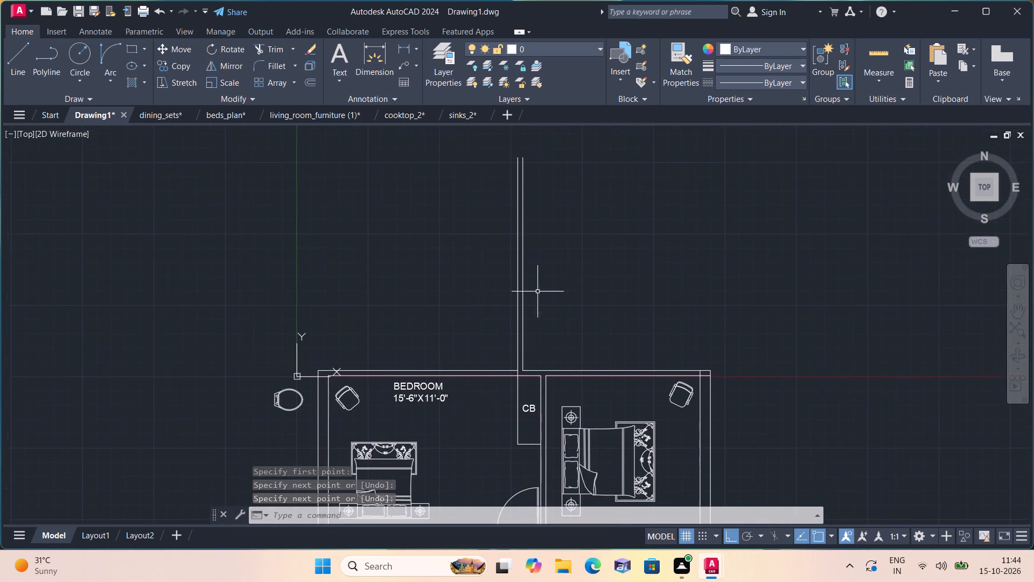
scroll(538, 292, up, 1)
text(off)
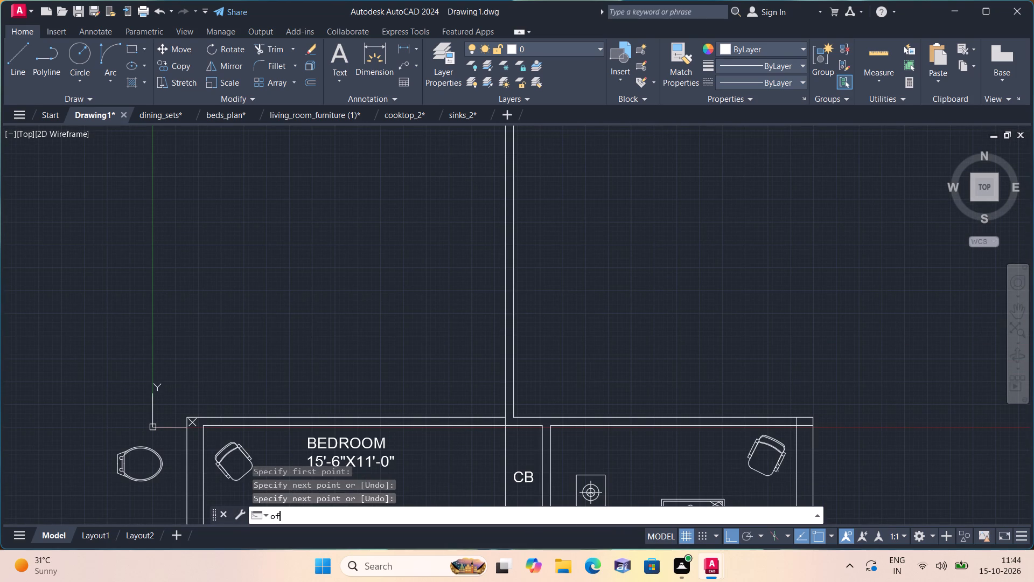
key(space)
key(6)
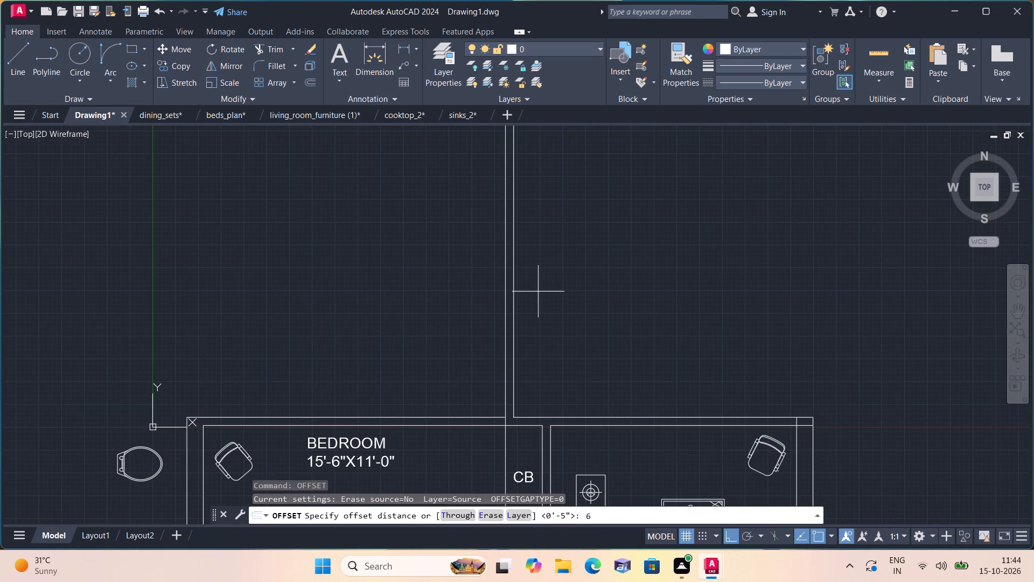
text('9")
key(space)
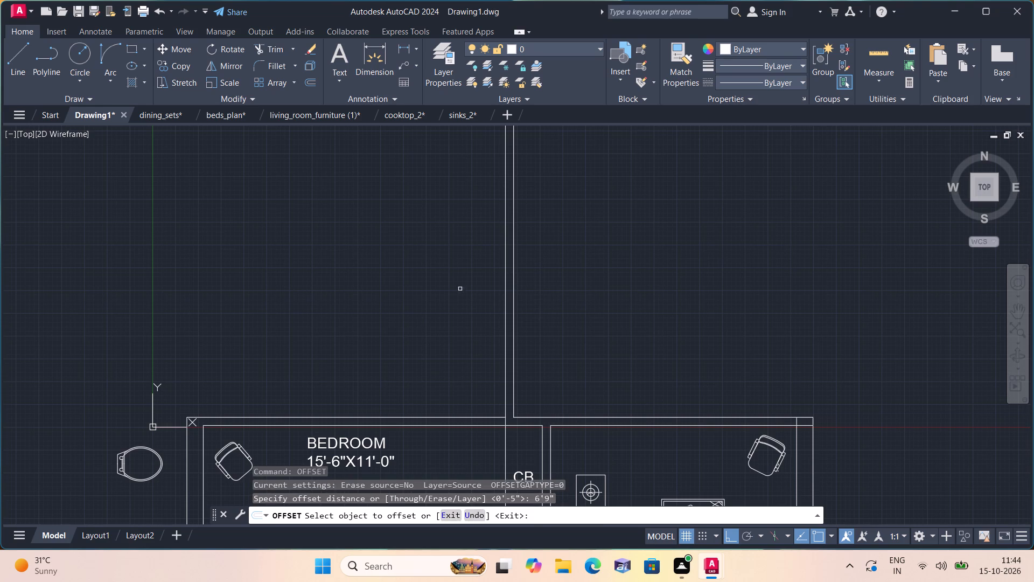
click(512, 285)
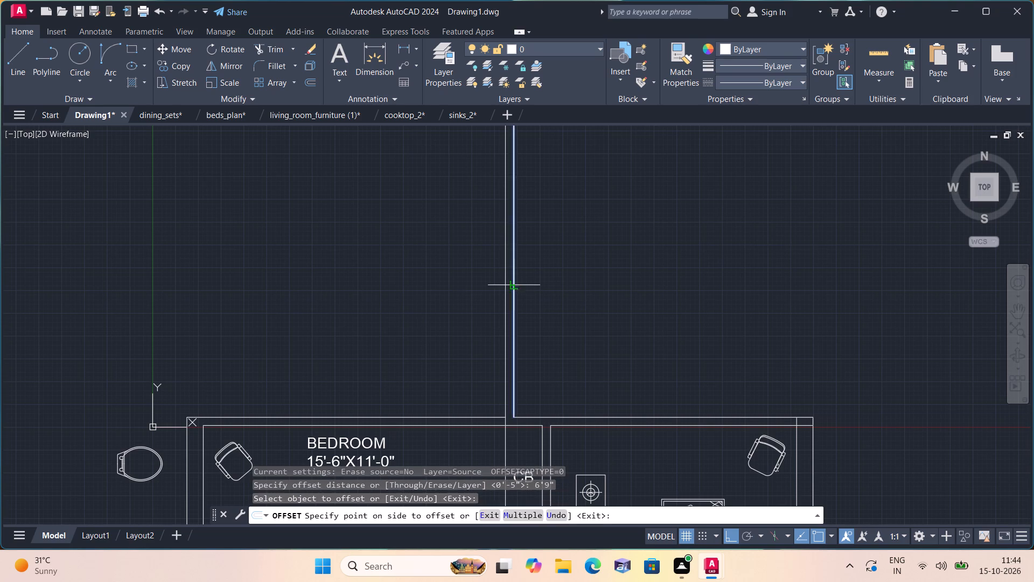
click(603, 292)
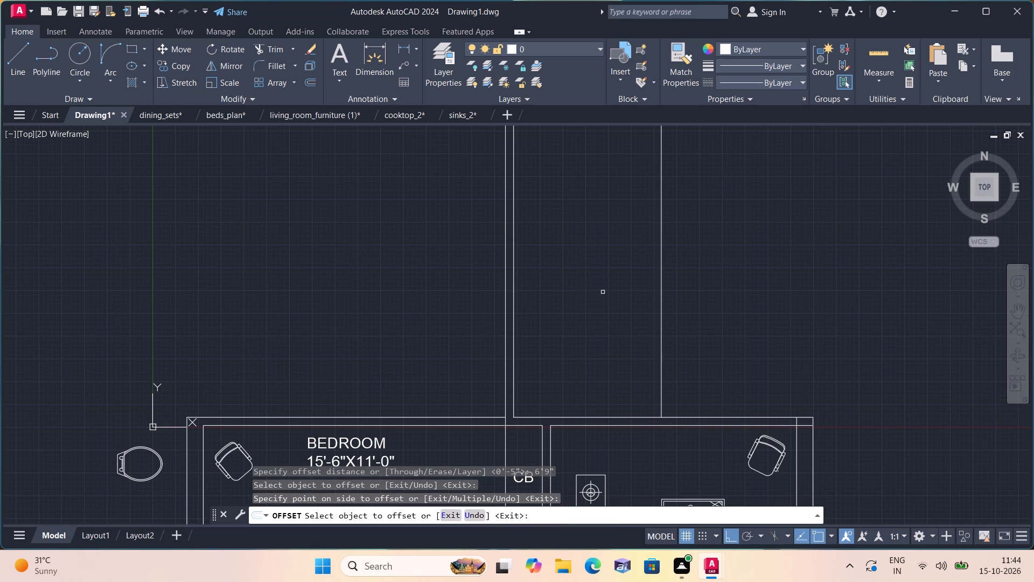
key(space)
Offset the rightmost vertical line above the plan 9" to the right to form the outer wall.
key(space)
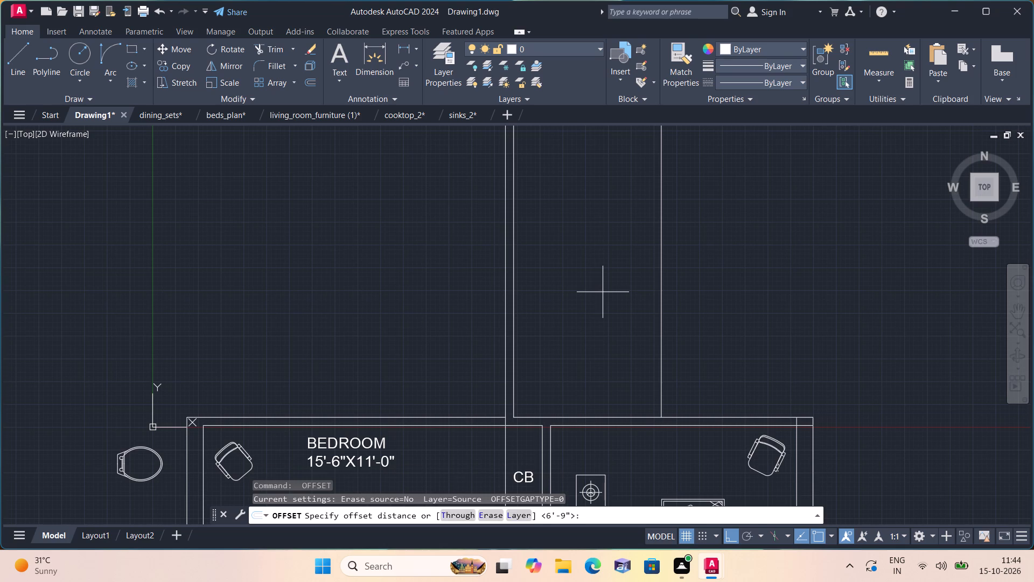
text(9")
key(space)
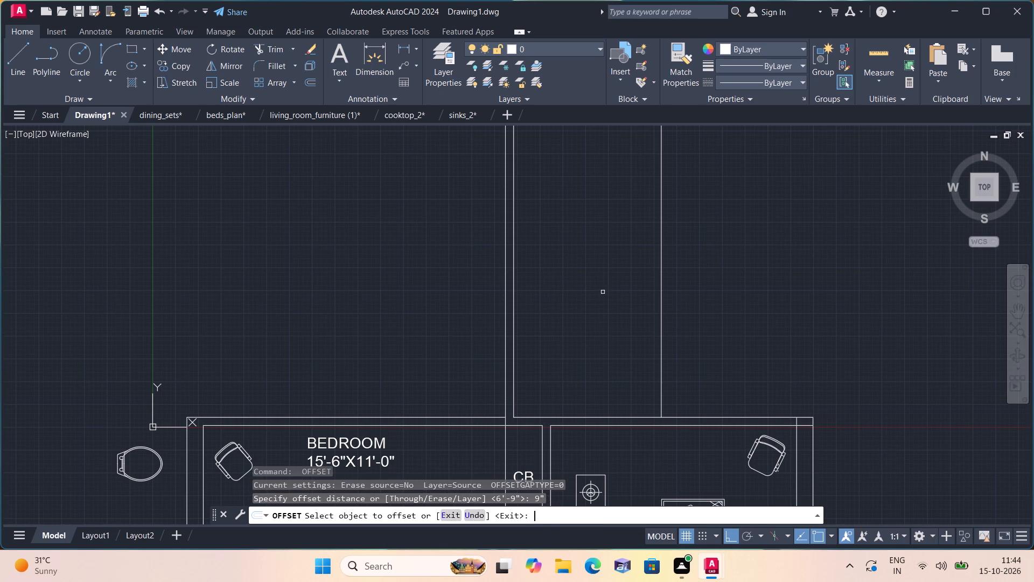
click(662, 318)
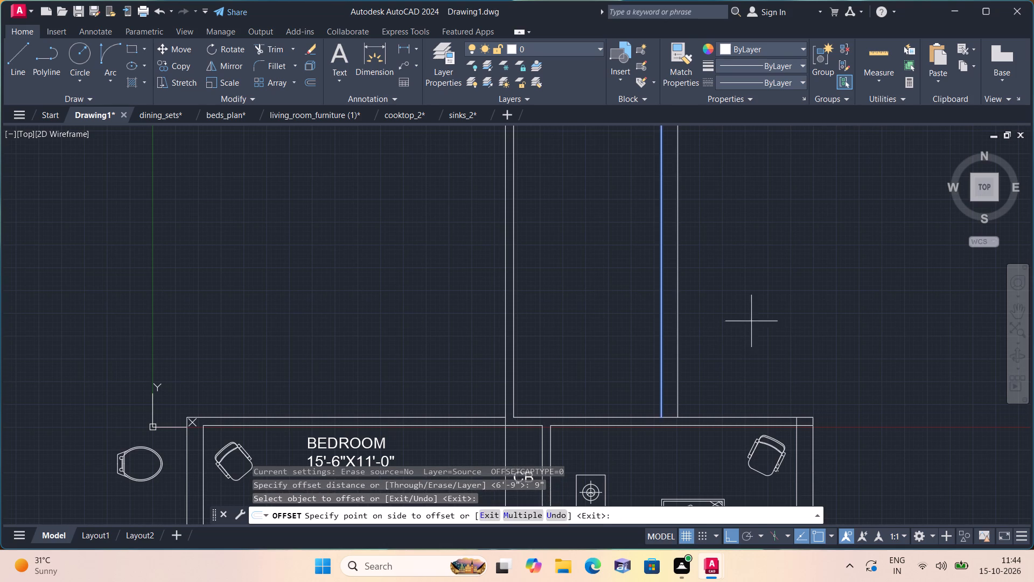
click(751, 321)
middle_drag(751, 321, 729, 382)
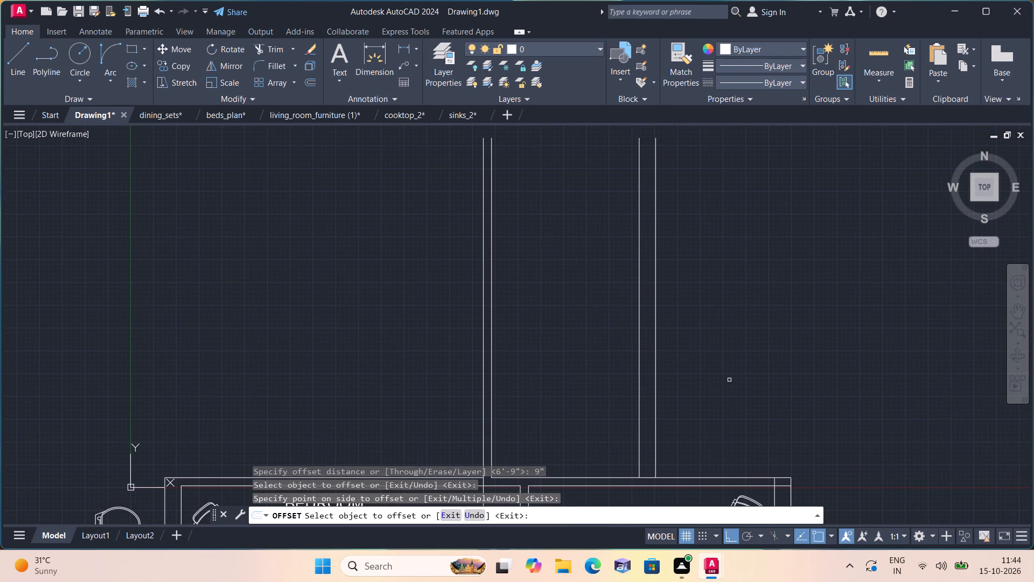
key(space)
Offset the thin wall's left line 7'3" to the left, above the 15'-6"X11'-0" bedroom.
key(space)
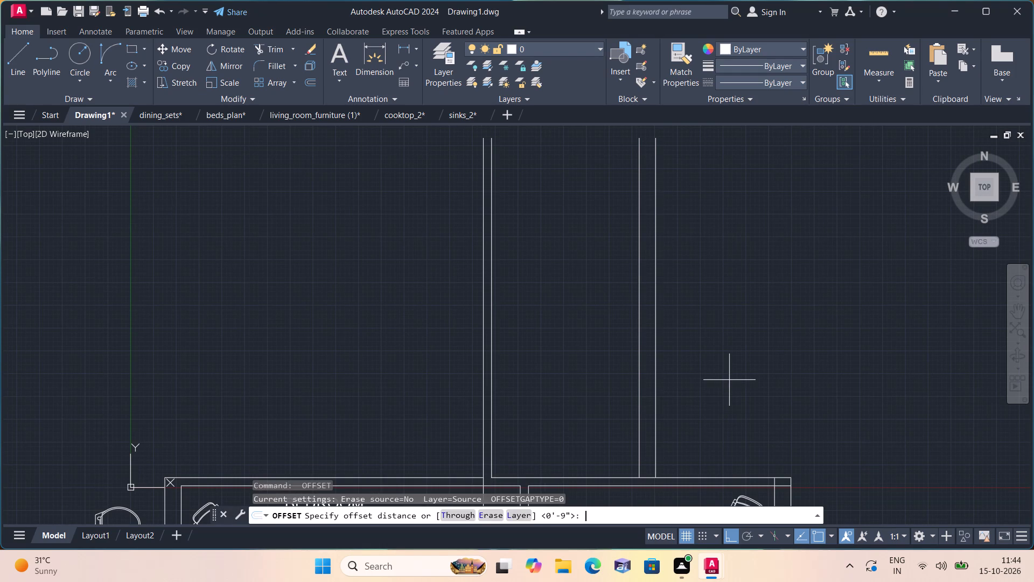
text(7'3")
key(space)
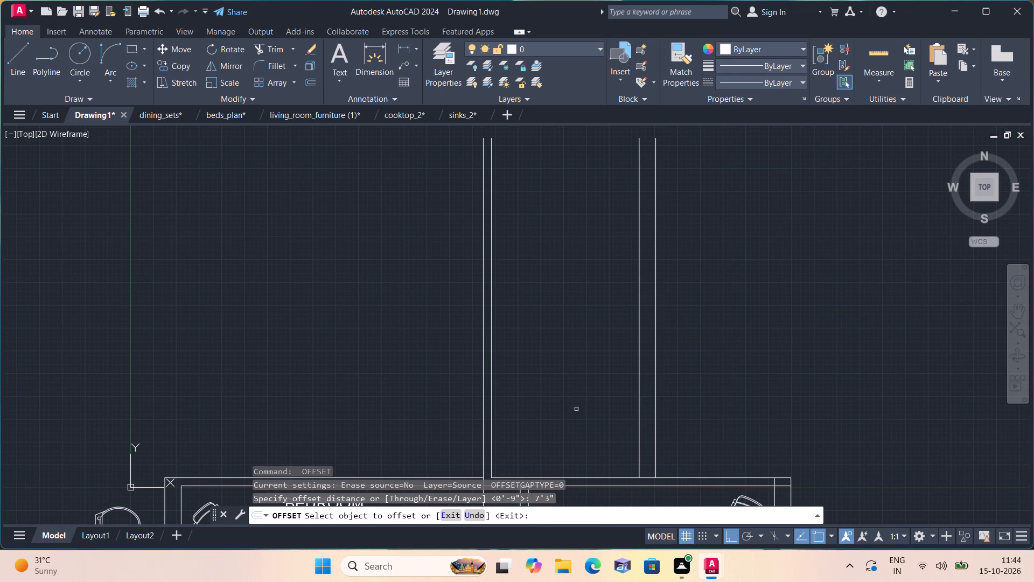
click(484, 374)
click(243, 407)
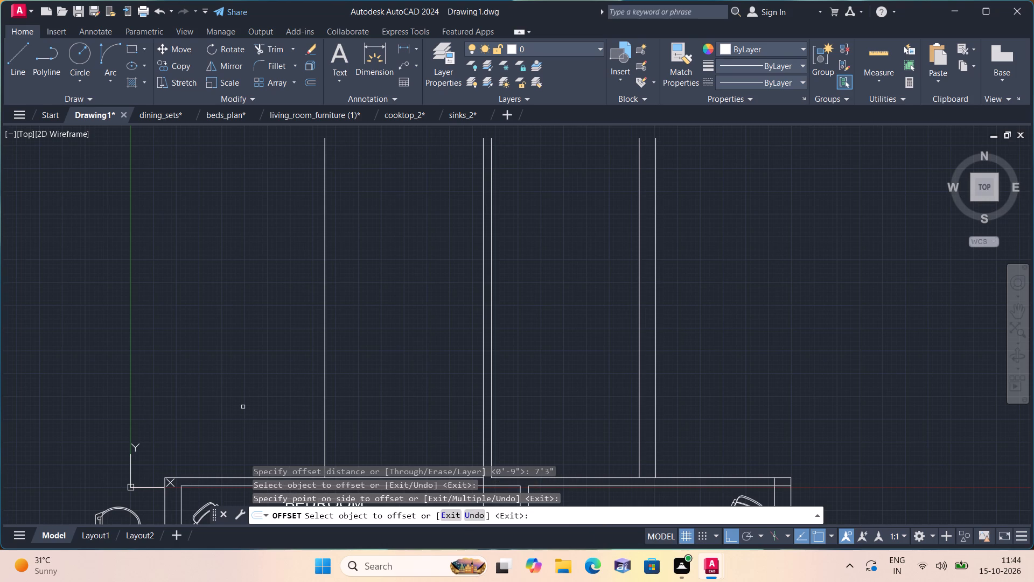
key(space)
Offset the leftmost vertical line above the 15'-6"X11'-0" bedroom 9" to the left to form the outer wall.
key(space)
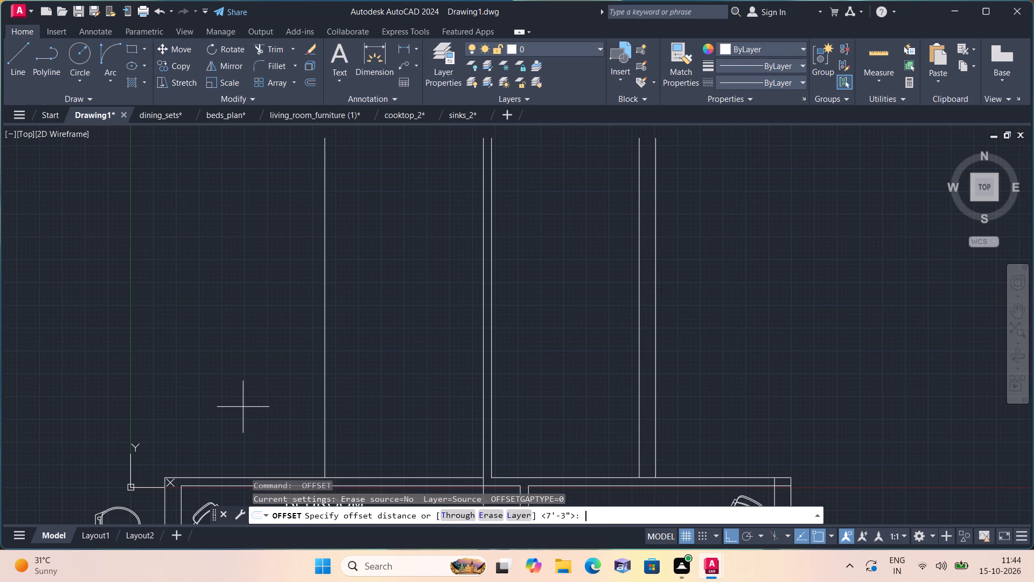
text(9")
key(space)
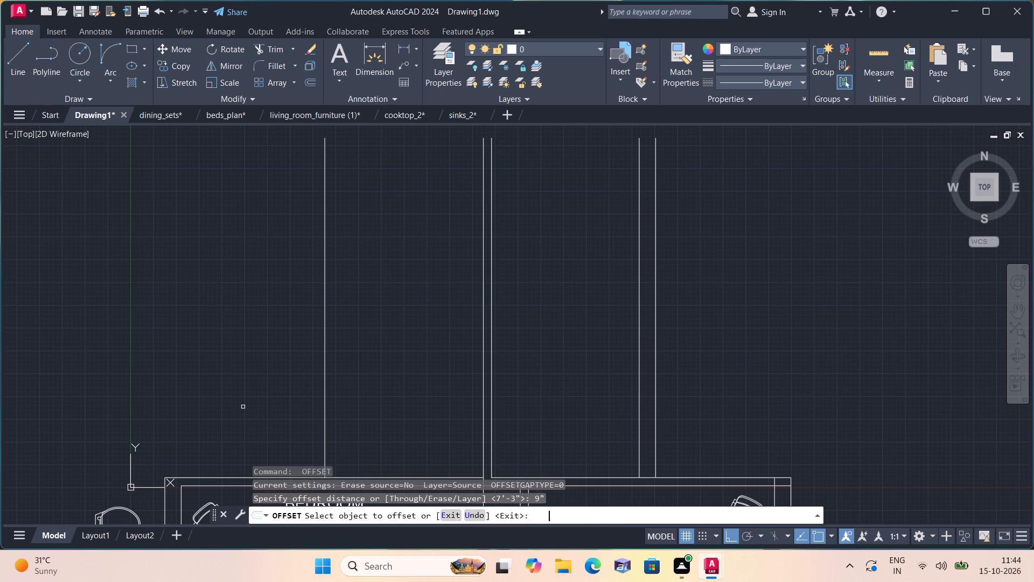
scroll(246, 411, down, 1)
middle_drag(248, 404, 292, 348)
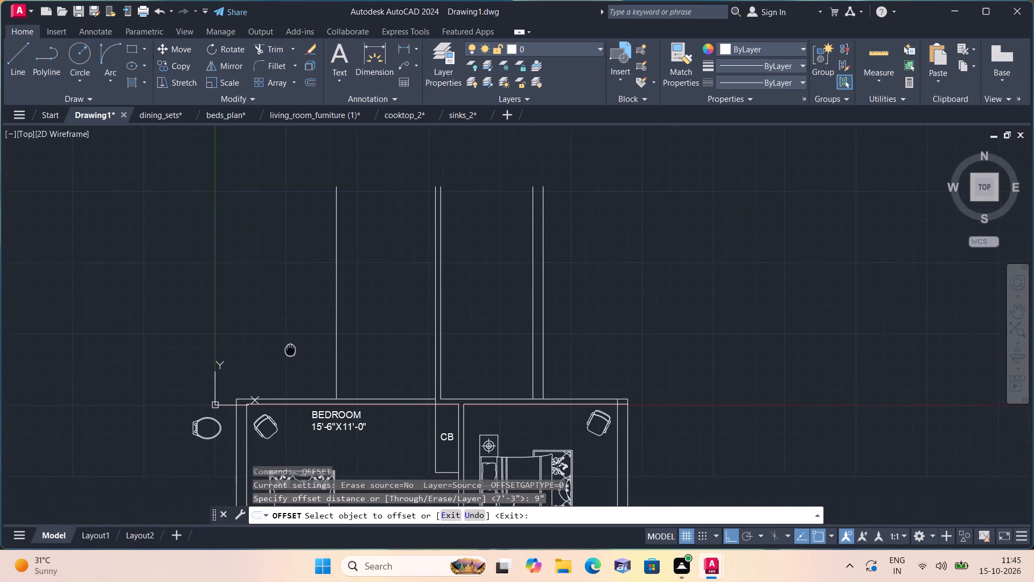
middle_drag(292, 348, 293, 348)
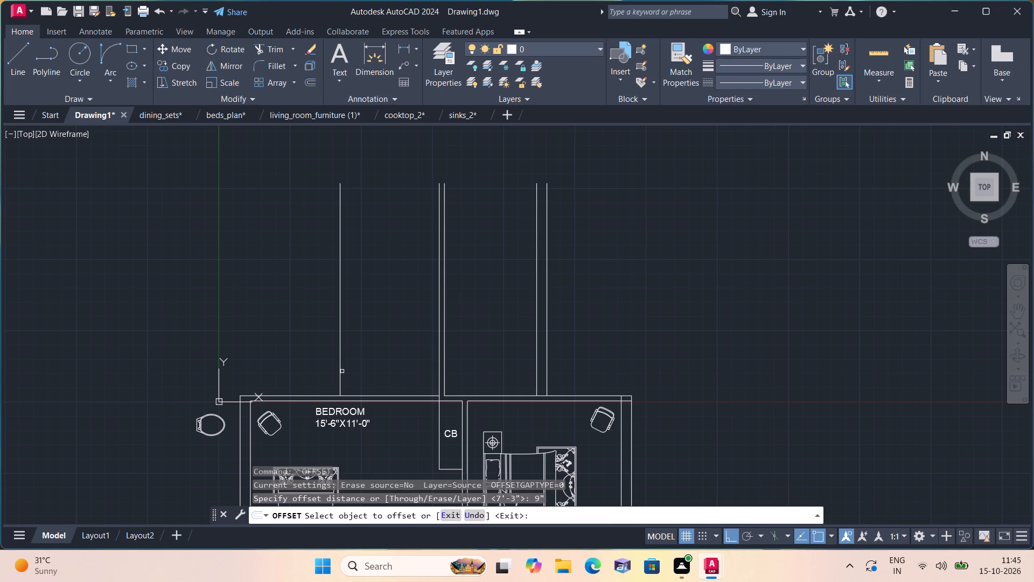
drag(342, 371, 331, 365)
click(266, 349)
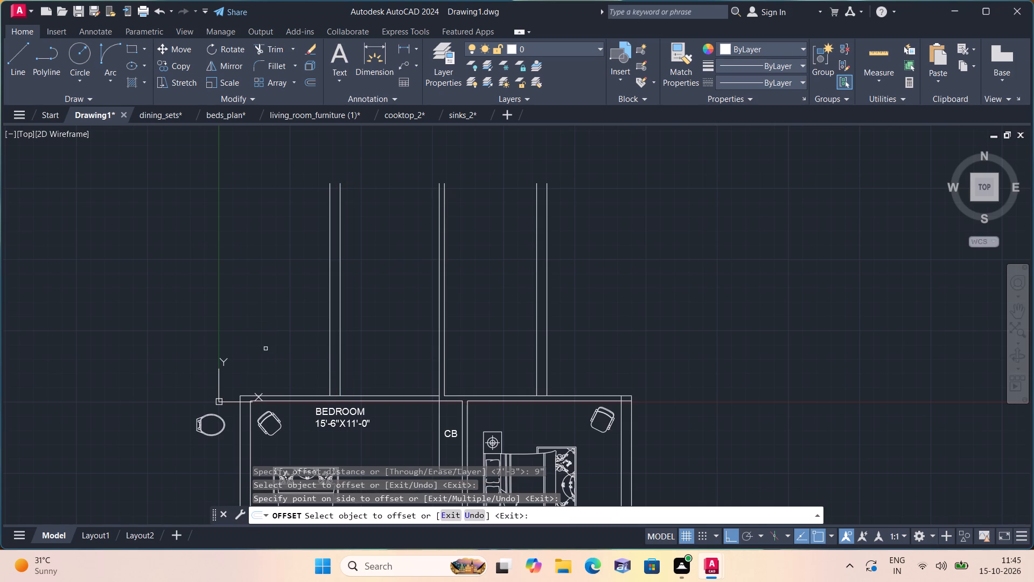
key(space)
Offset the bedrooms' top outer wall lines 8'3" upward, on both sides of the thin partition wall.
key(space)
text(8'3")
key(space)
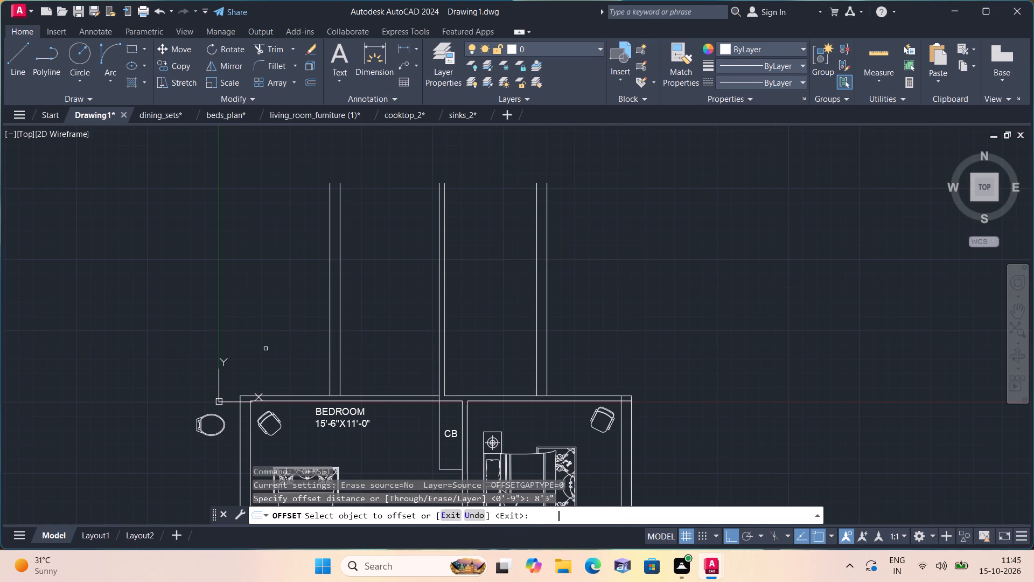
click(403, 396)
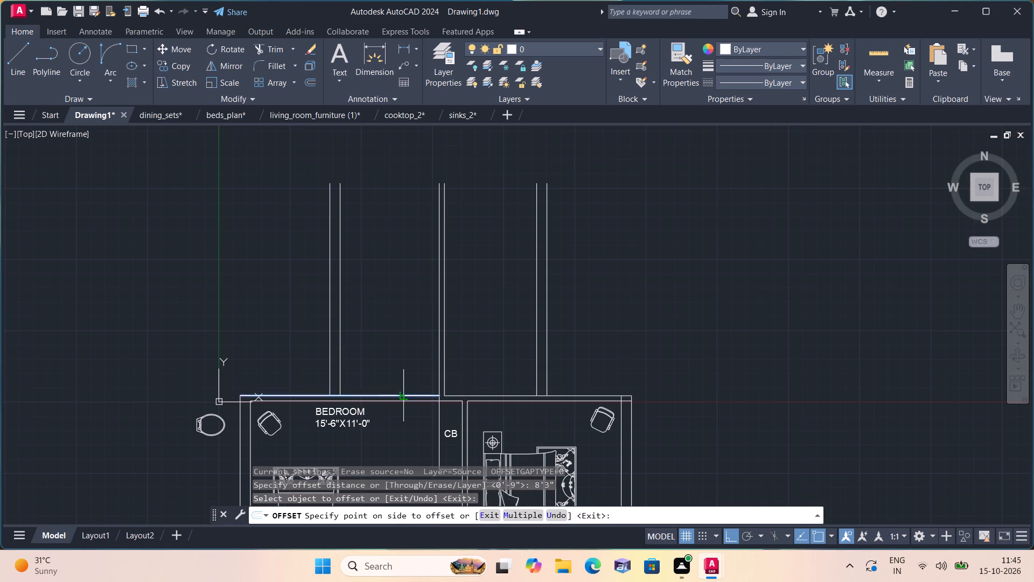
click(389, 314)
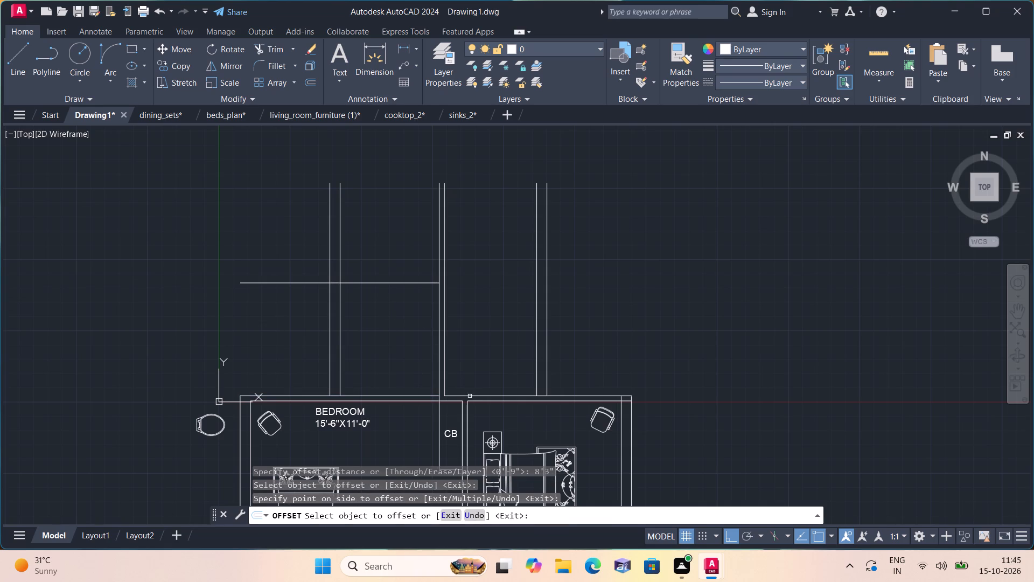
click(471, 397)
click(478, 314)
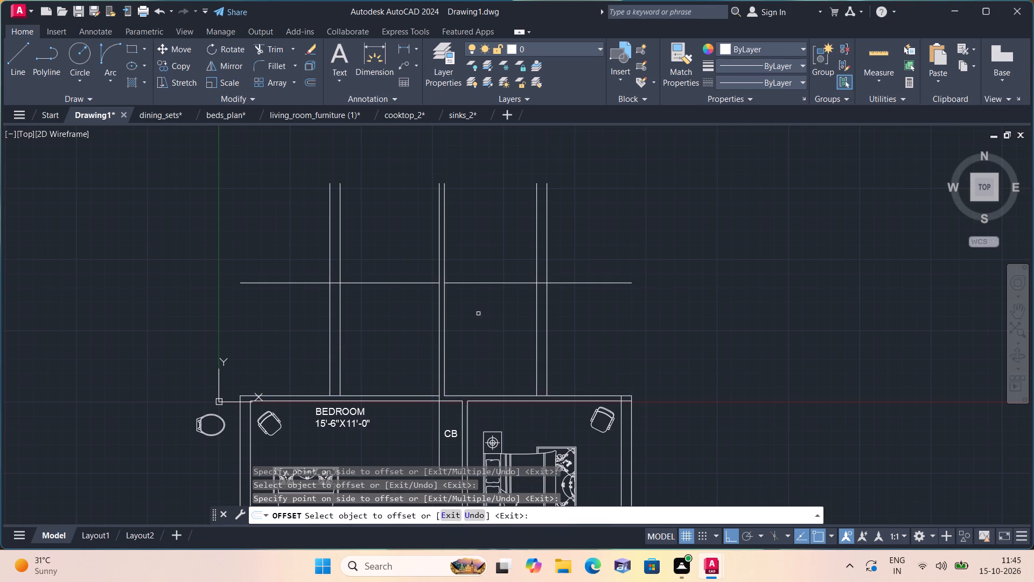
key(space)
Offset the two new horizontal lines above the bedrooms 9" upward to form the new rooms' top wall.
key(space)
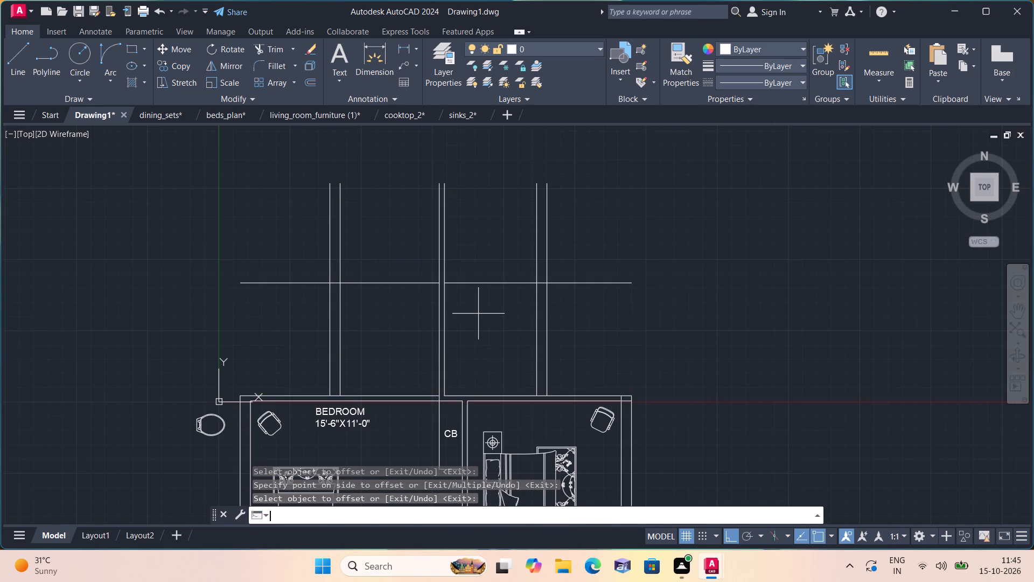
text(9")
key(space)
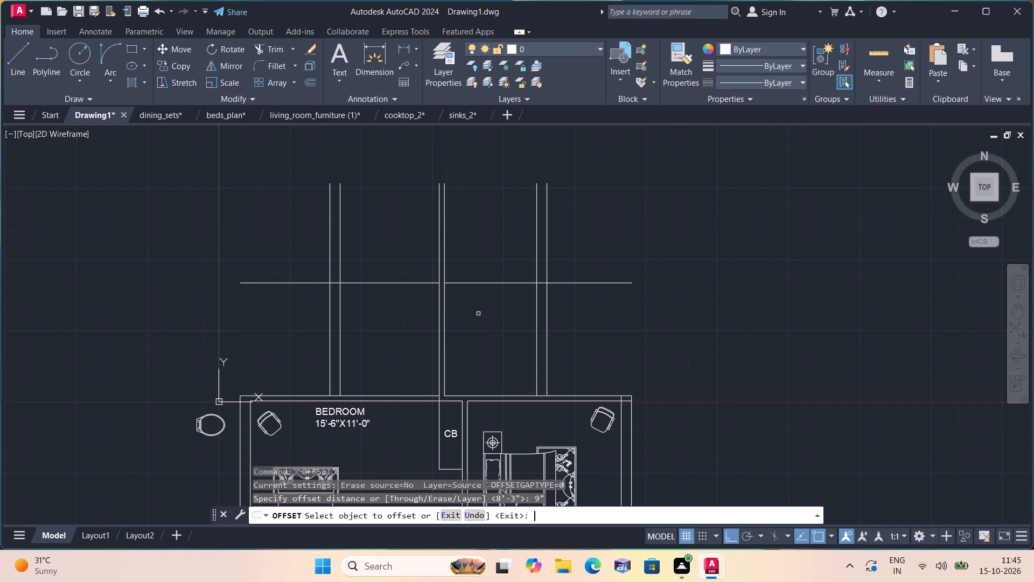
click(437, 283)
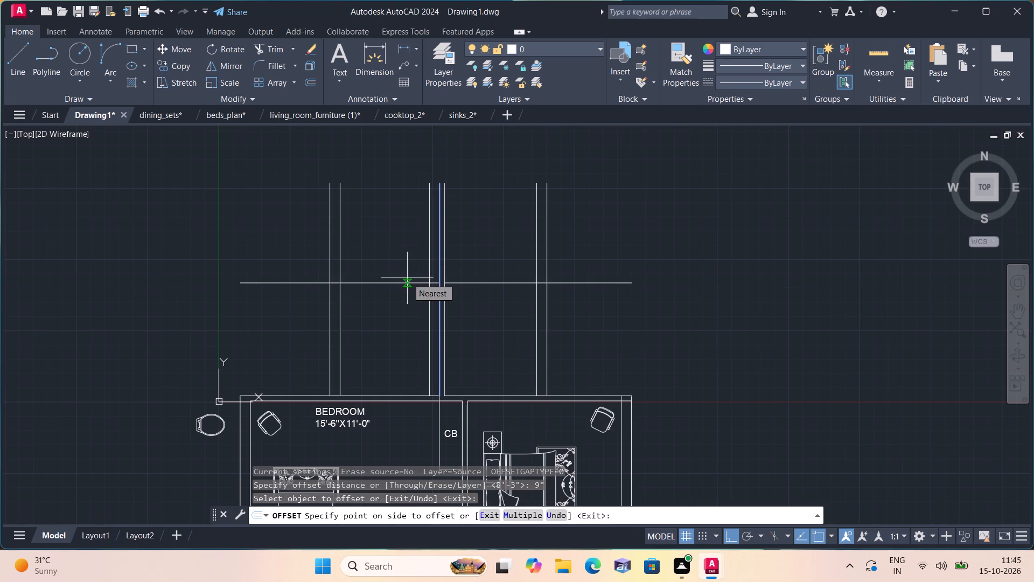
key(ctrl+z)
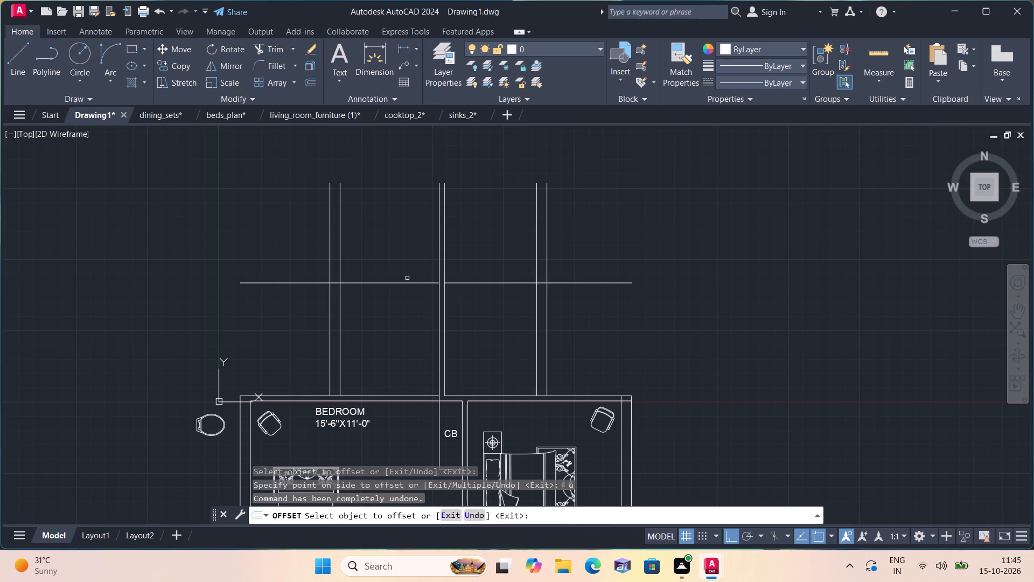
click(388, 281)
click(388, 250)
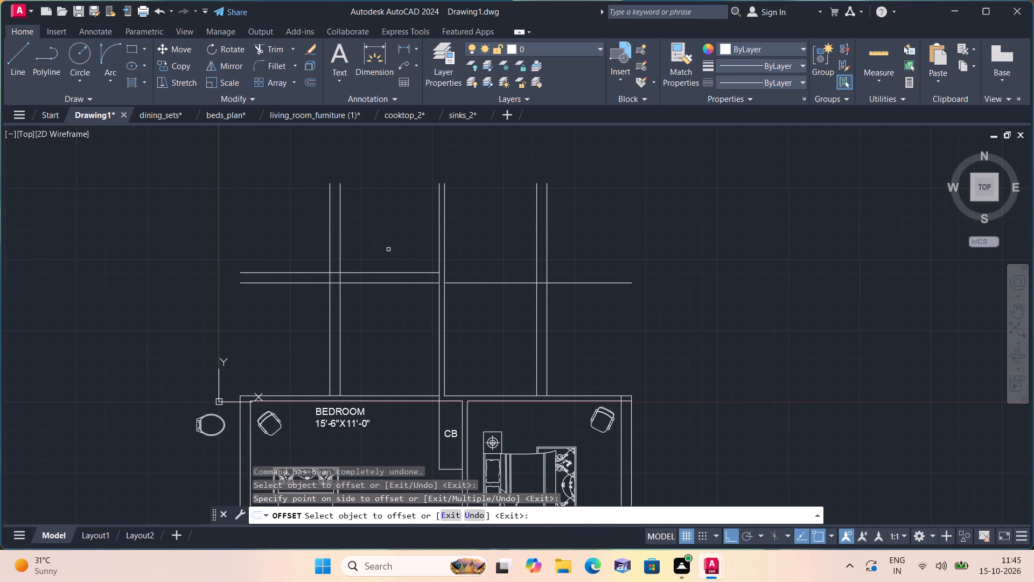
click(466, 284)
click(484, 235)
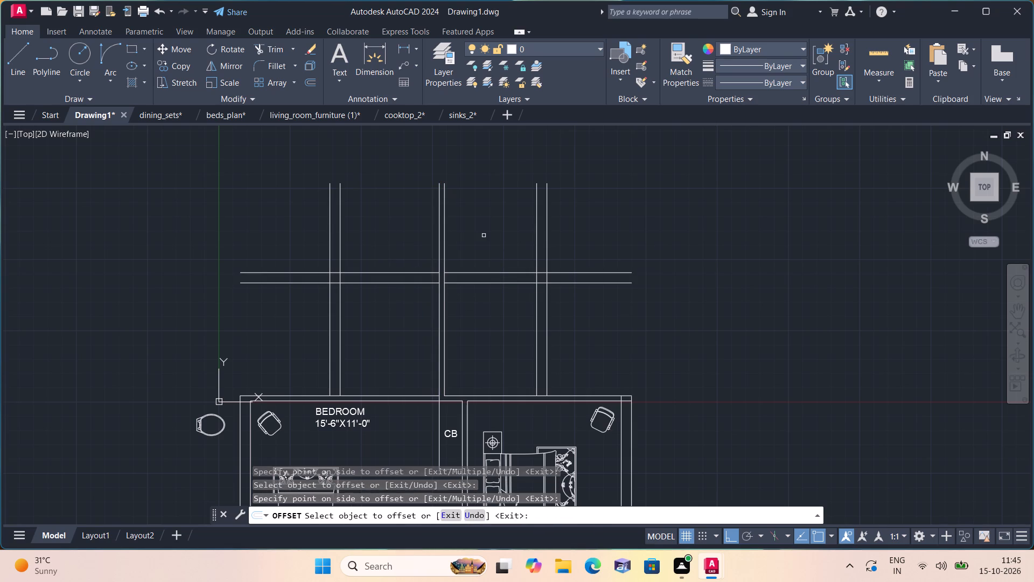
key(space)
Extend the right room's two top wall lines across the thin partition to its left line.
text(exte)
key(space)
scroll(449, 280, up, 1)
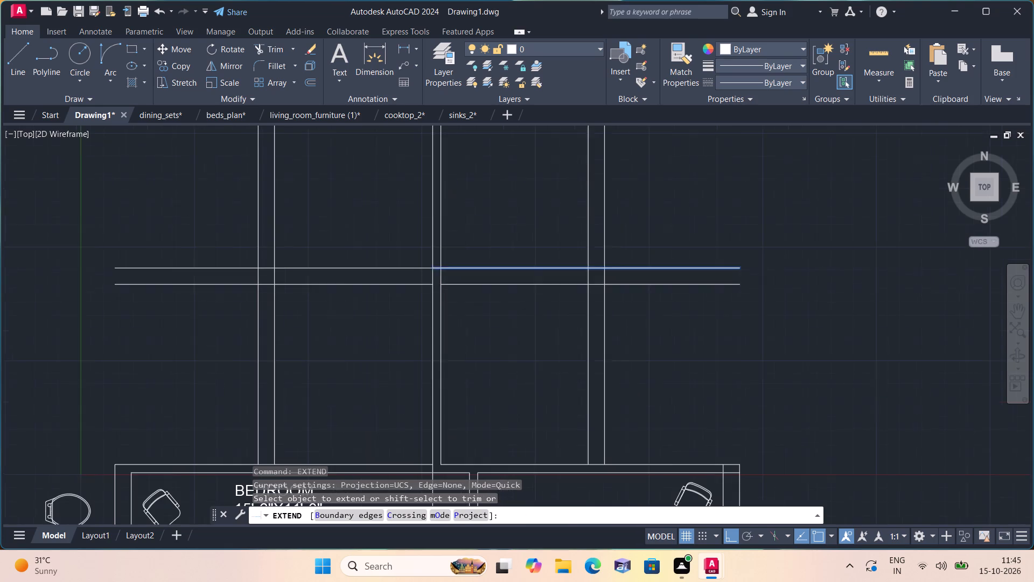
click(445, 266)
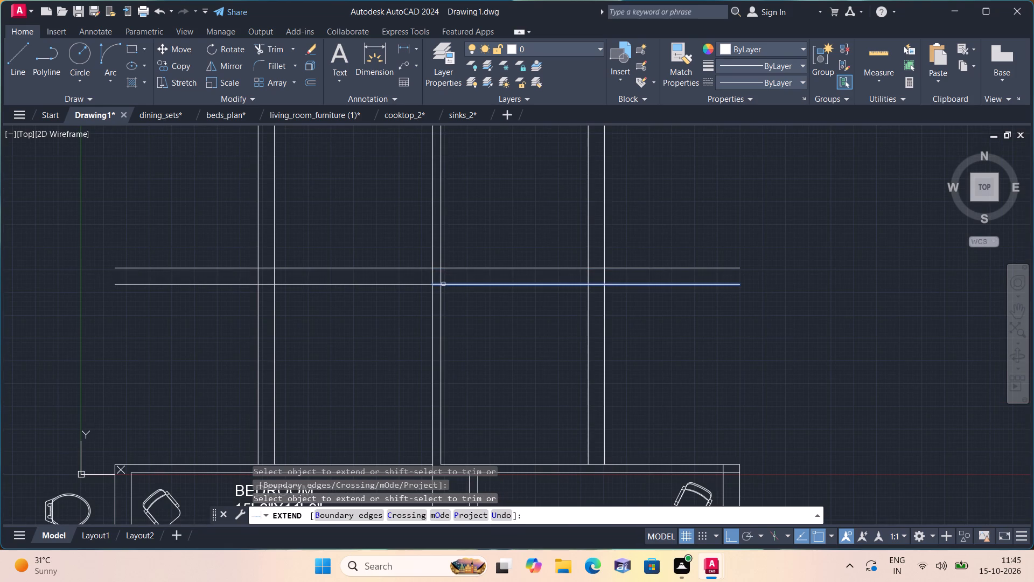
click(443, 284)
key(space)
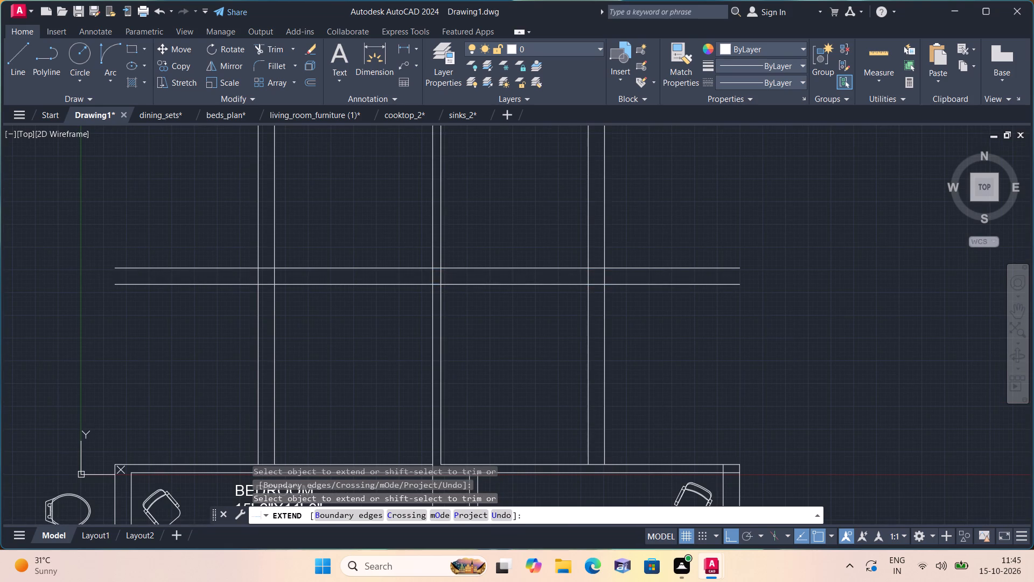
Trim the horizontal and vertical line ends that overhang the new rooms' outer wall outline.
text(trim)
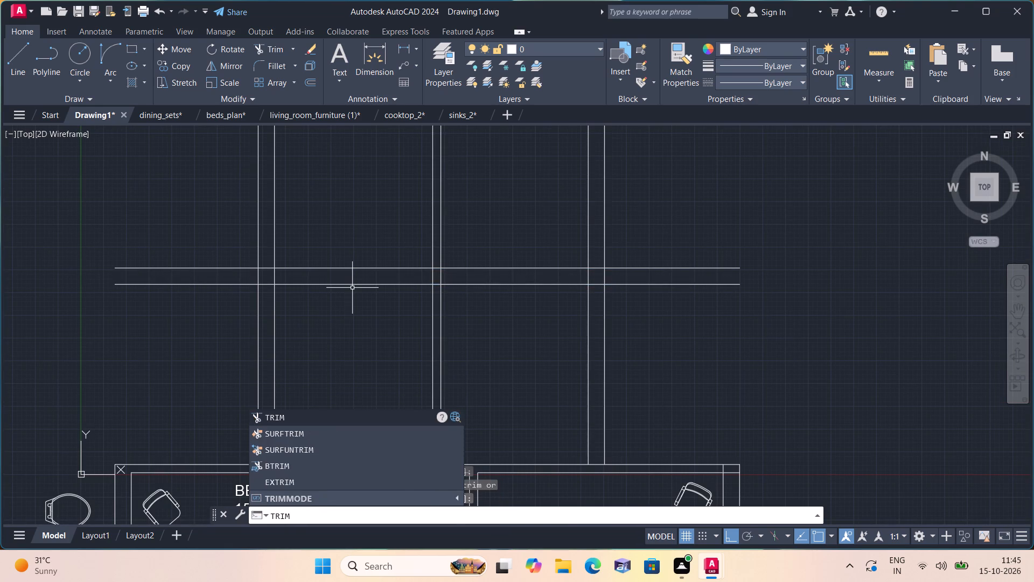
key(space)
drag(150, 337, 155, 330)
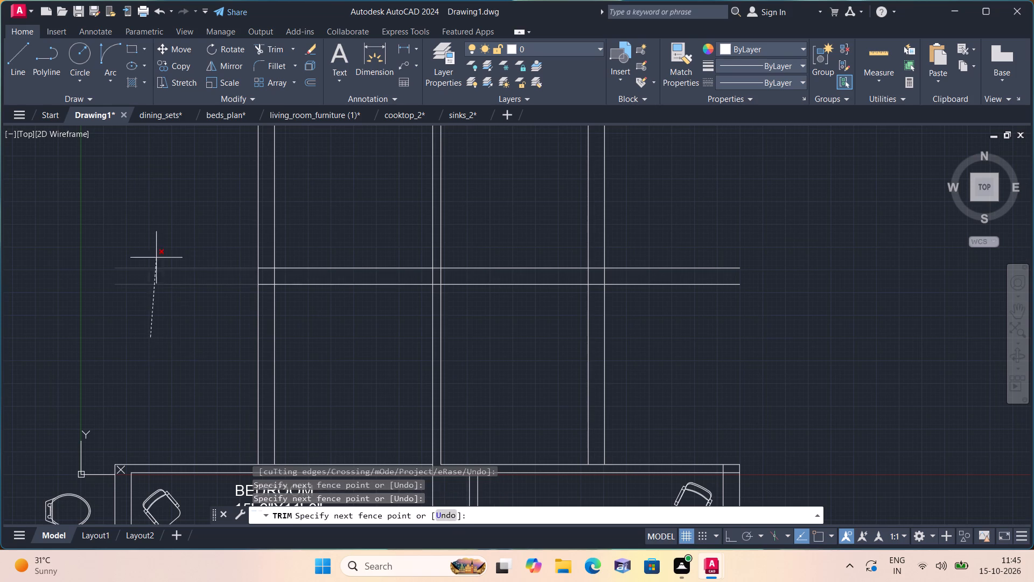
click(339, 196)
click(270, 204)
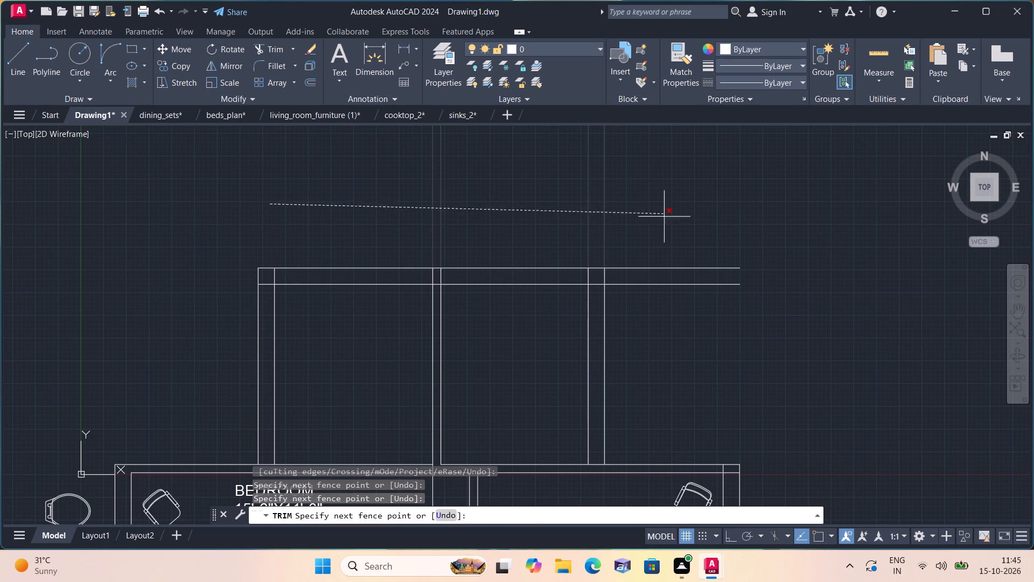
click(691, 283)
drag(682, 306, 674, 280)
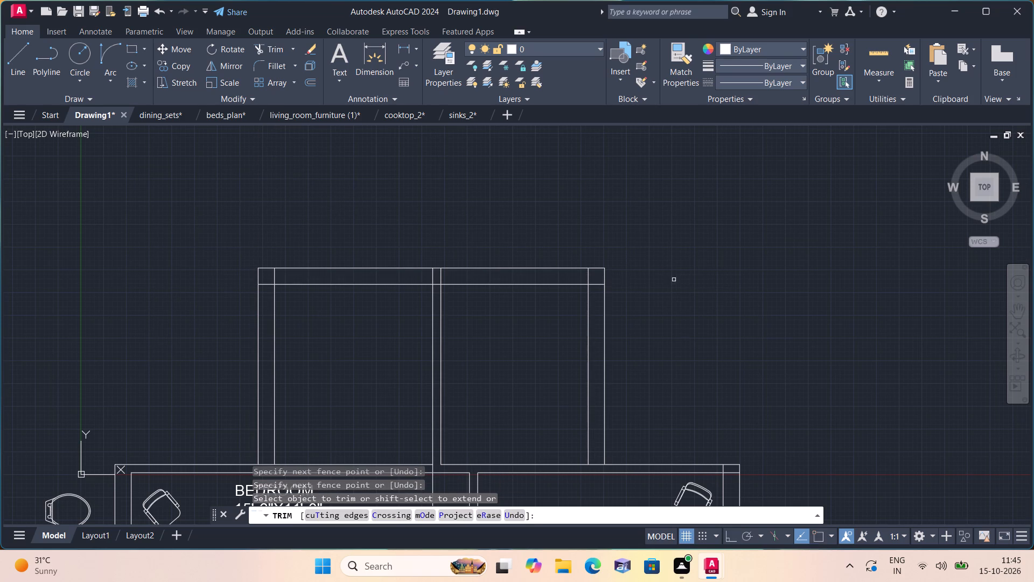
Trim the overlapping lines inside the new top wall at both corners and at the thin partition junction.
scroll(374, 321, up, 1)
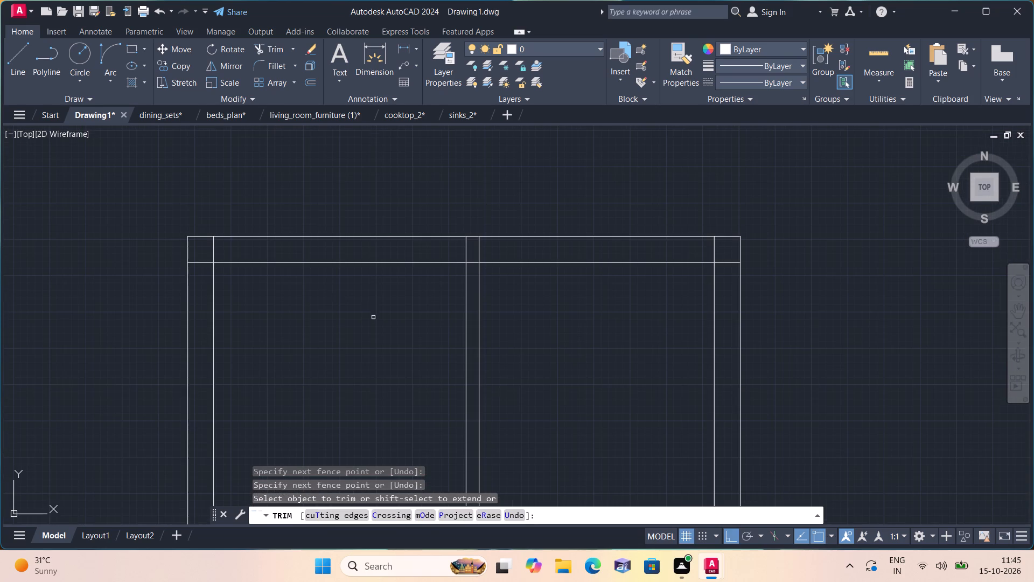
click(200, 251)
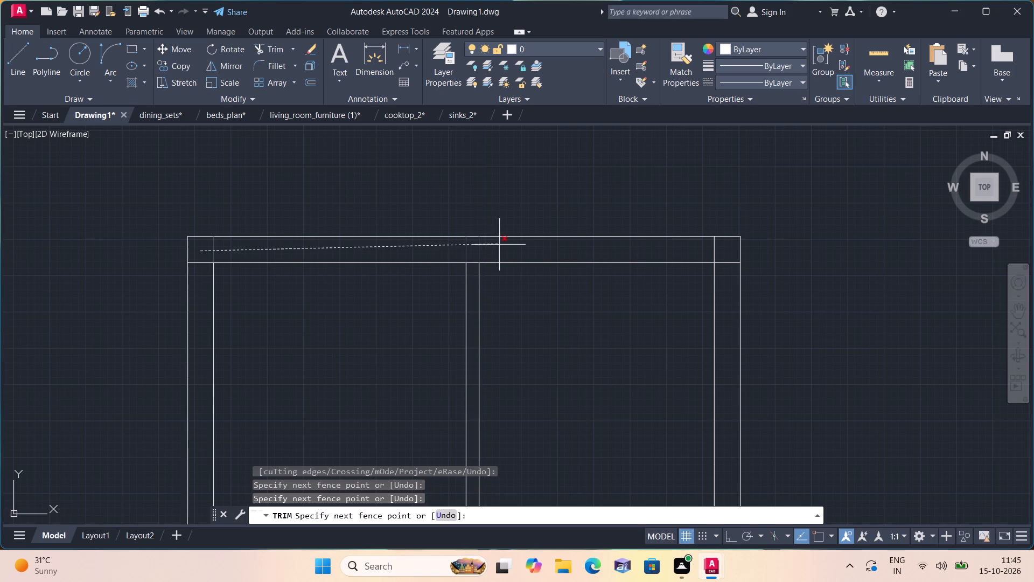
click(719, 253)
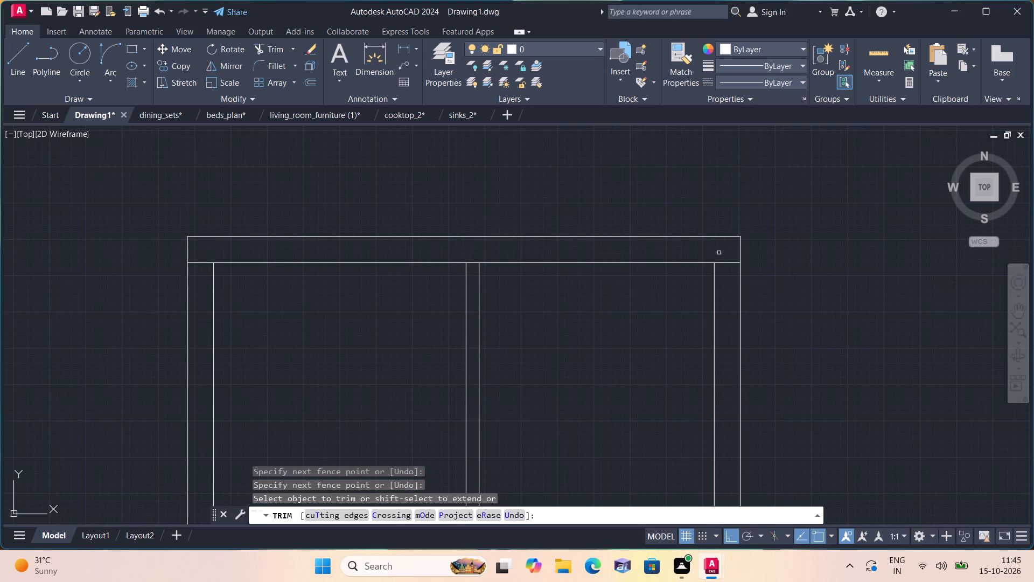
click(728, 264)
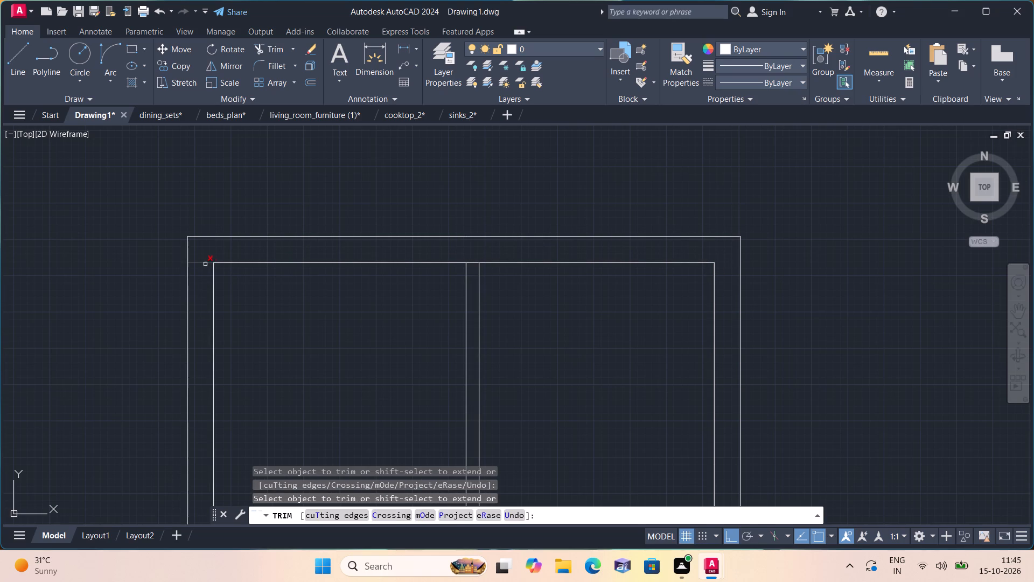
click(204, 264)
click(472, 263)
scroll(472, 258, down, 2)
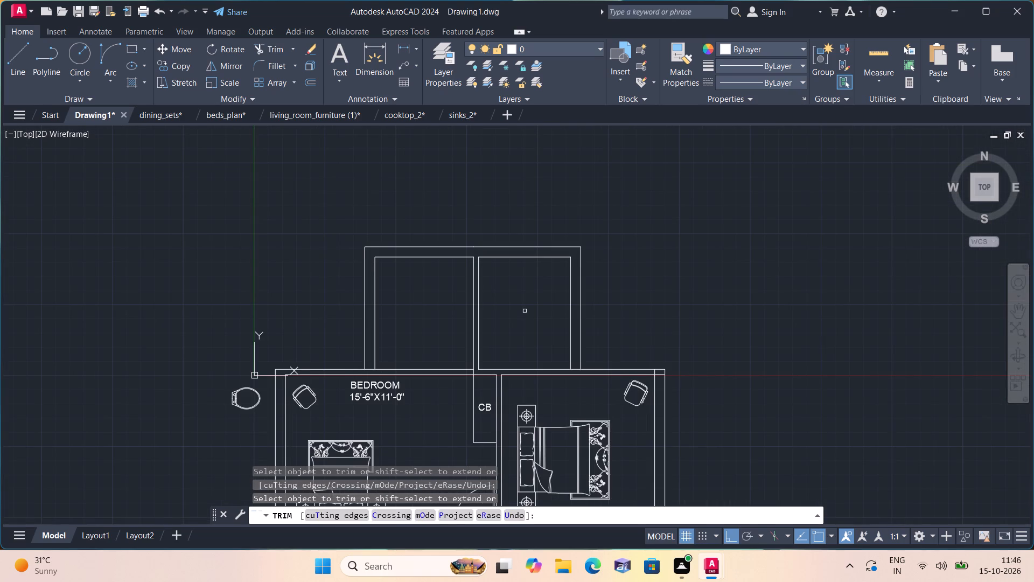
middle_drag(525, 311, 514, 270)
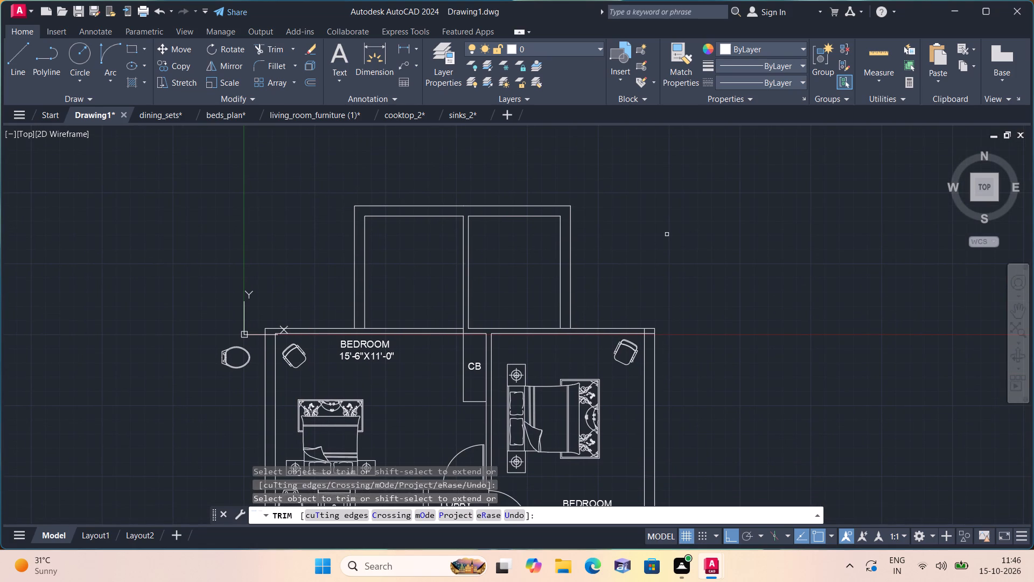
key(space)
Draw a 2" door stop leftward from the thin partition at mid-wall thickness, continuing 2' upward as the left room's door leaf.
text(l)
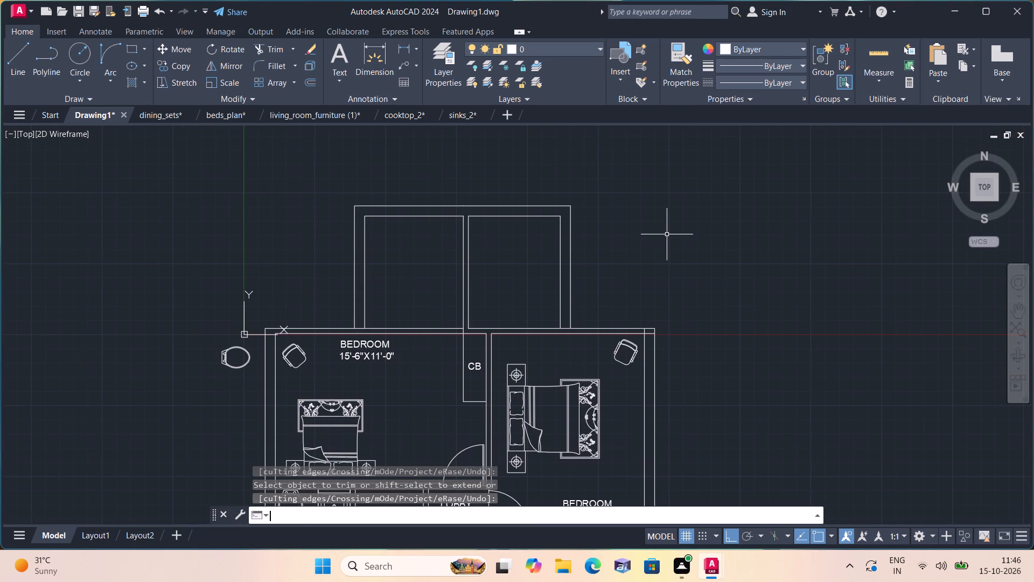
key(space)
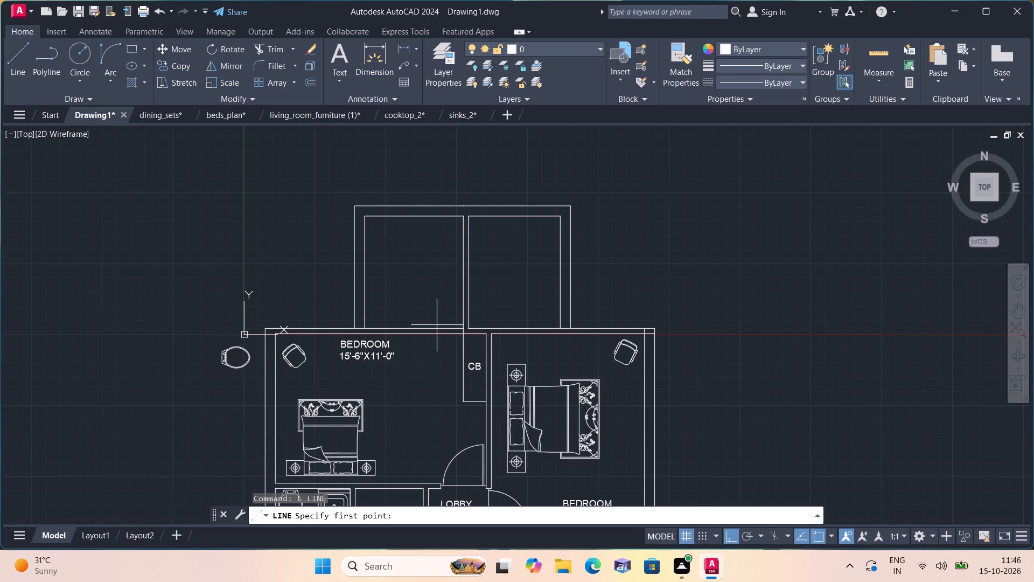
scroll(441, 330, up, 2)
scroll(487, 342, up, 2)
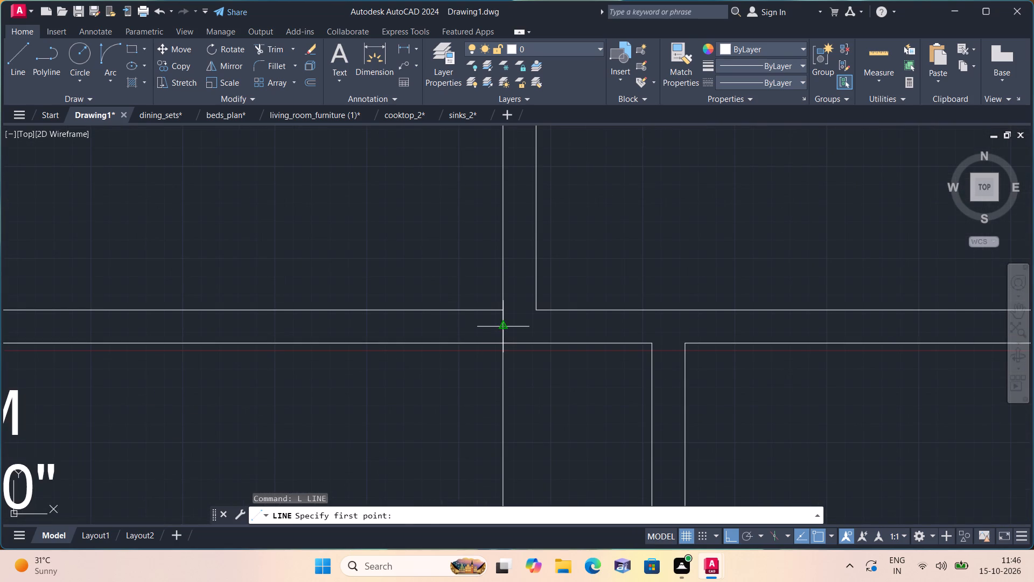
click(501, 327)
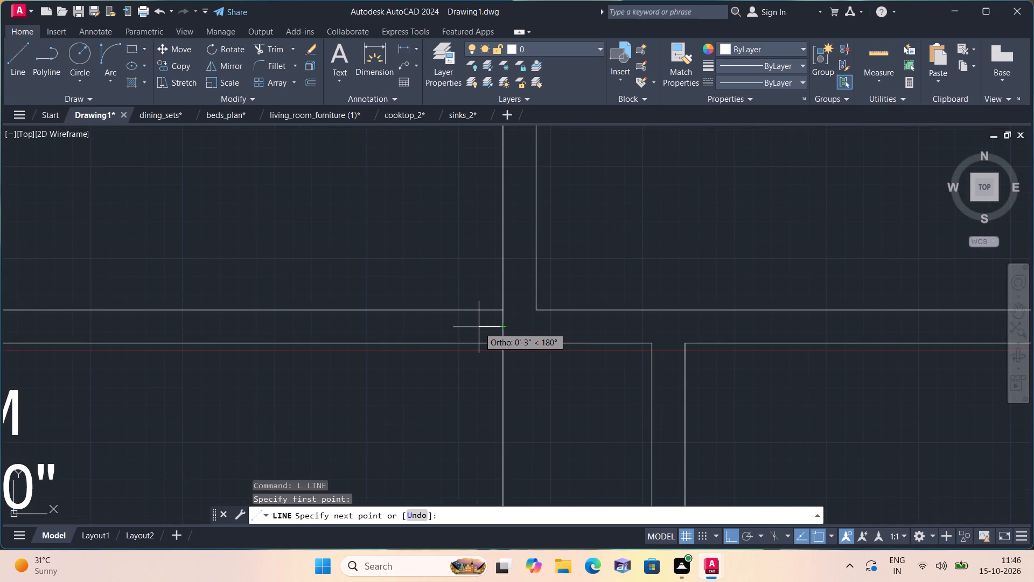
text(2")
key(space)
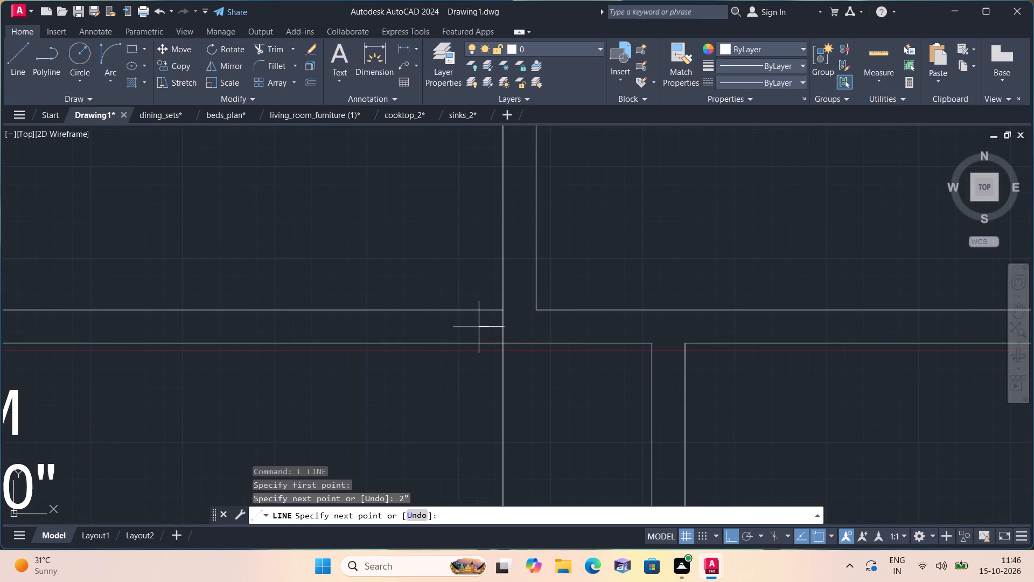
text(2')
key(space)
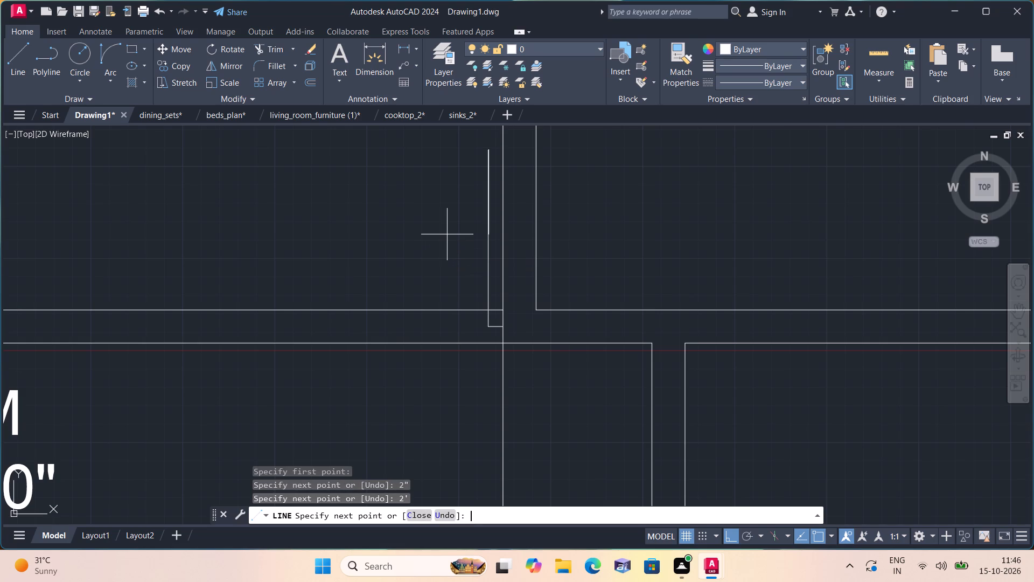
key(Escape)
Draw a 2' threshold line leftward from the door leaf's base, add a 2" stop, and close the far jamb across the wall.
key(space)
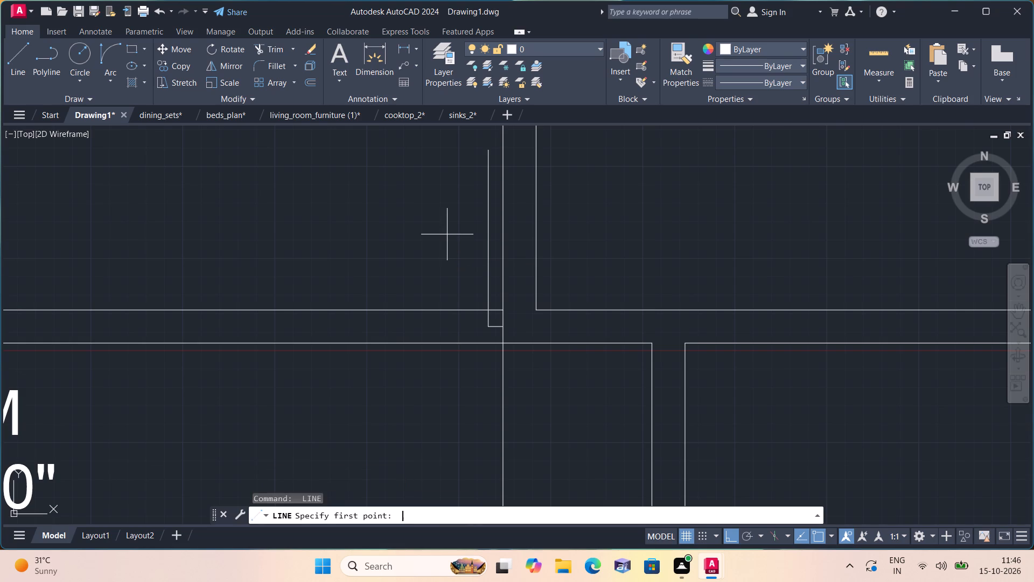
click(483, 326)
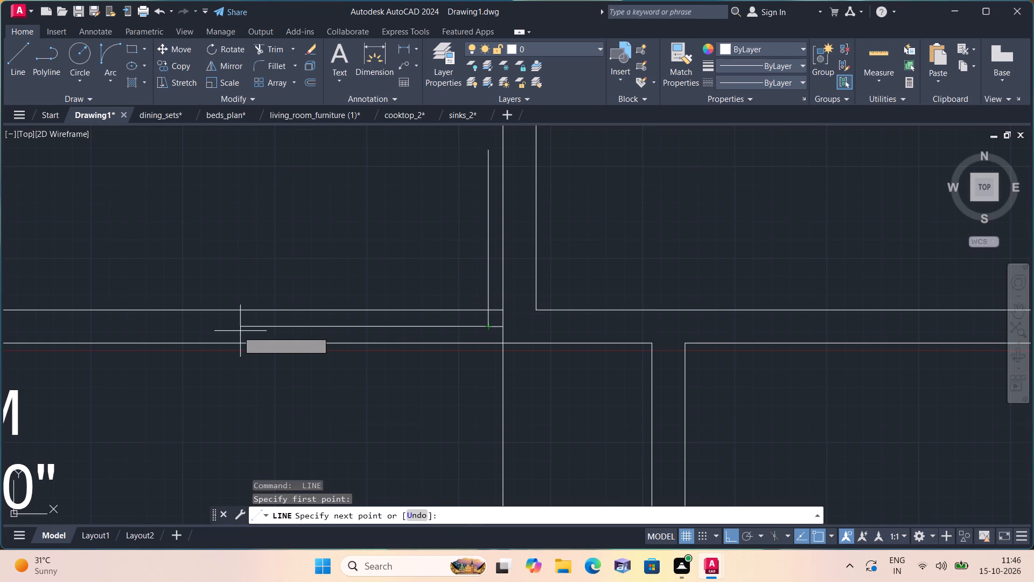
text(2')
key(space)
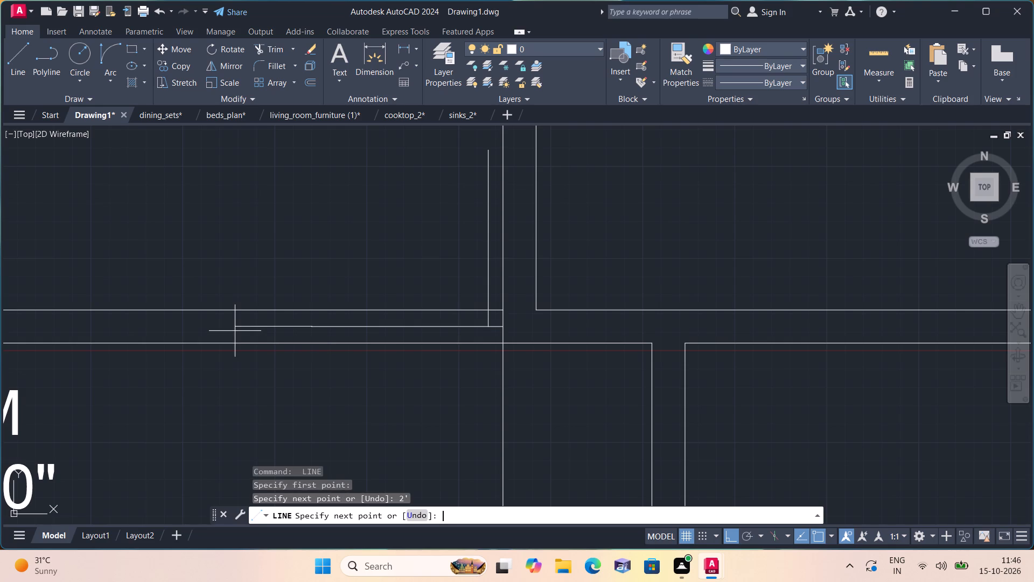
text(2")
key(space)
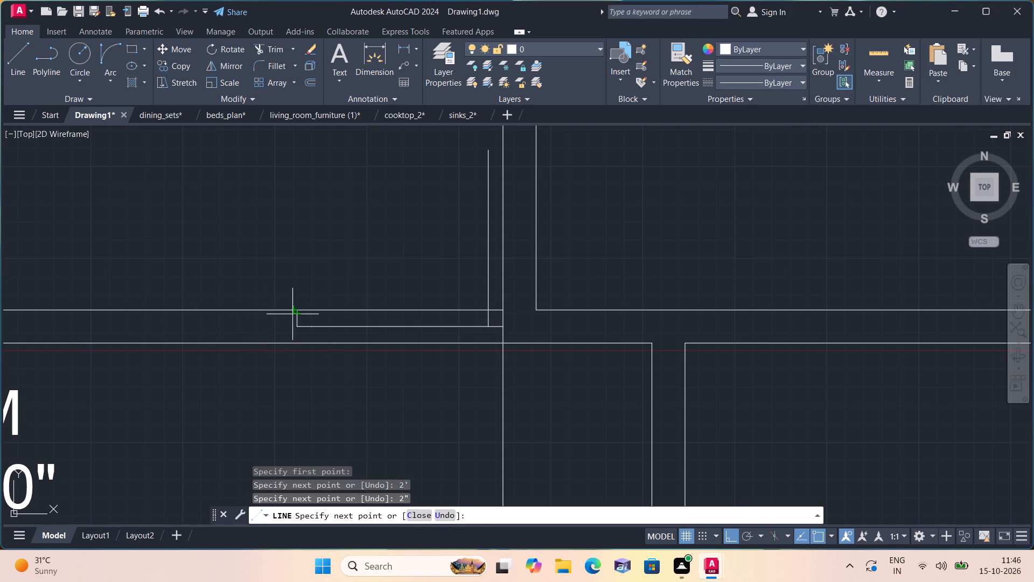
click(298, 312)
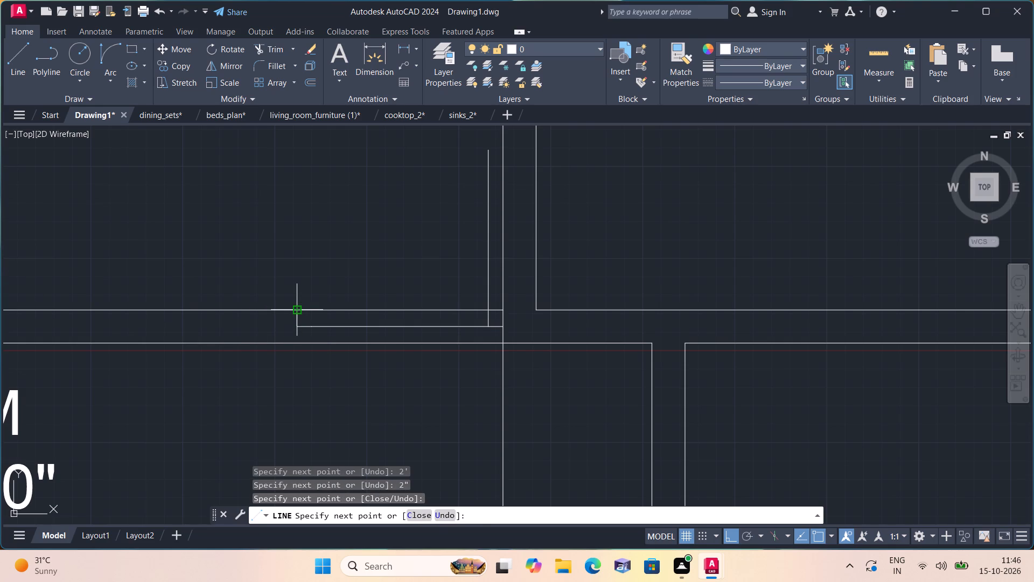
key(space)
key(space)
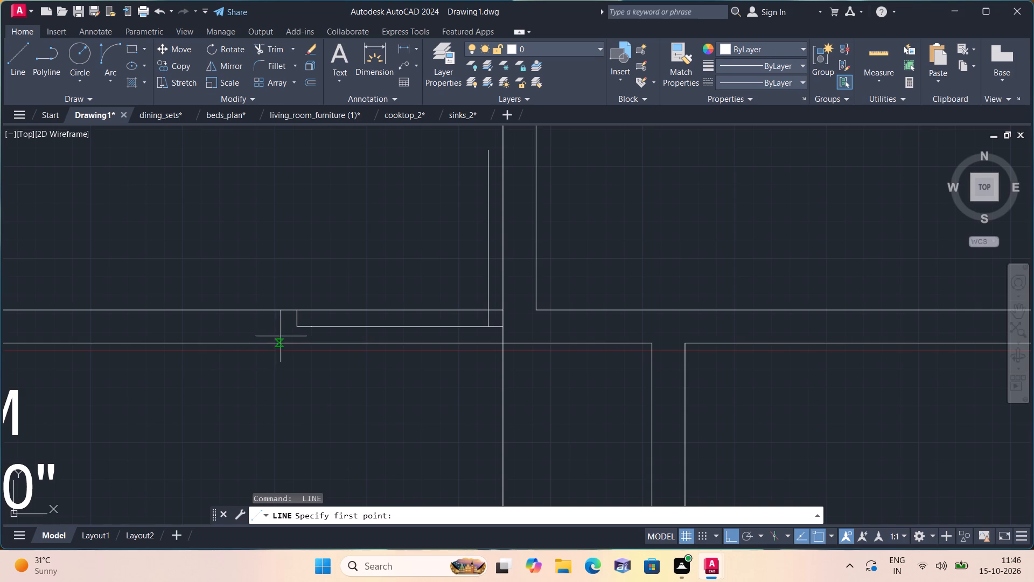
click(295, 329)
click(295, 341)
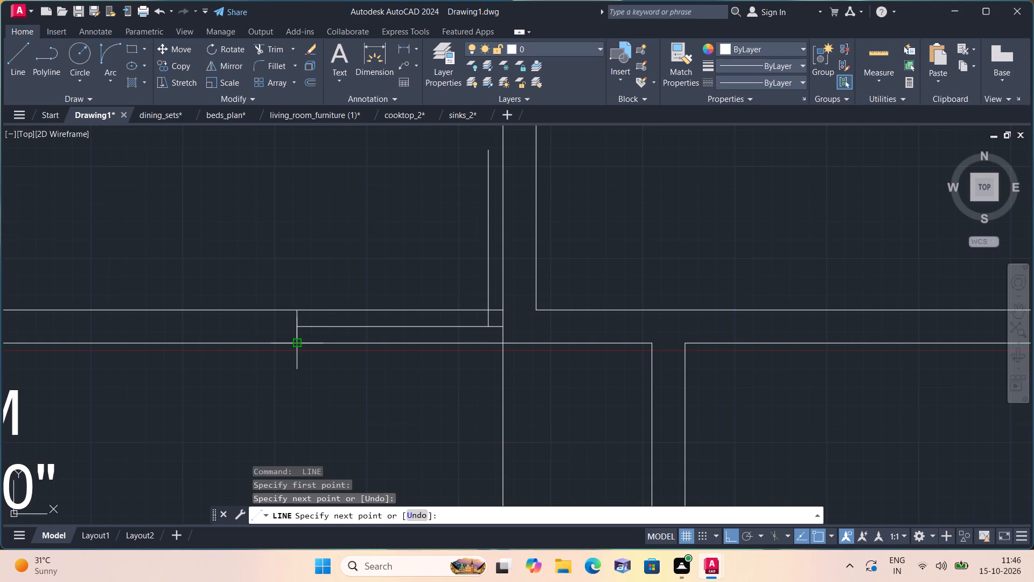
key(space)
Trim the lines crossing the left room's door opening, including the short upper wall piece behind the door leaf.
text(t)
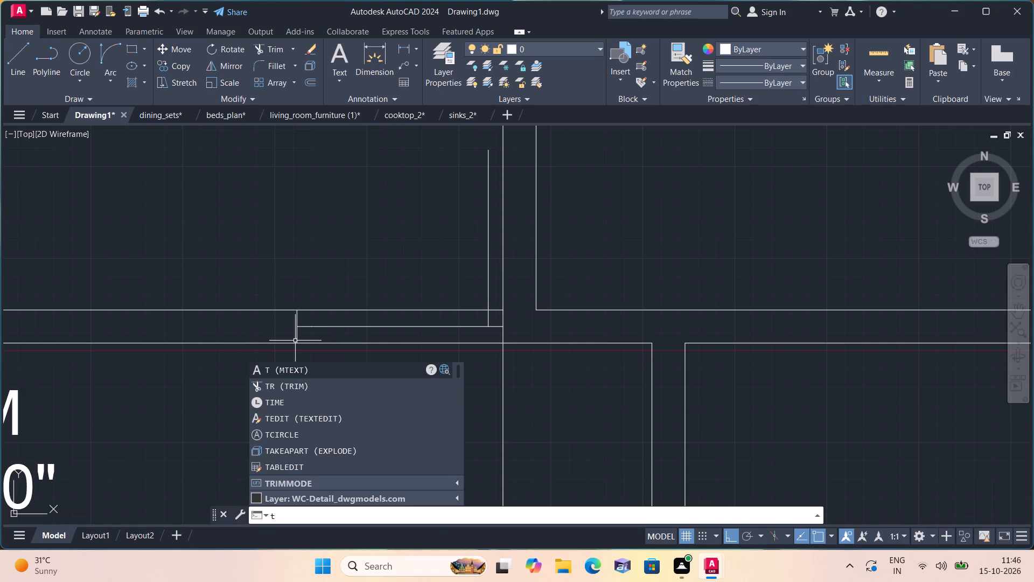
text(rim)
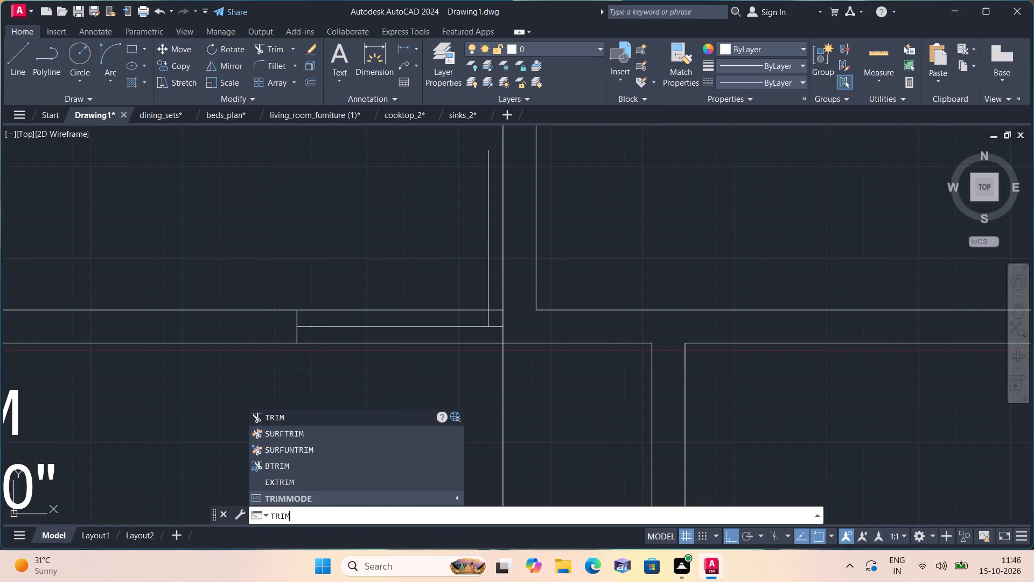
key(space)
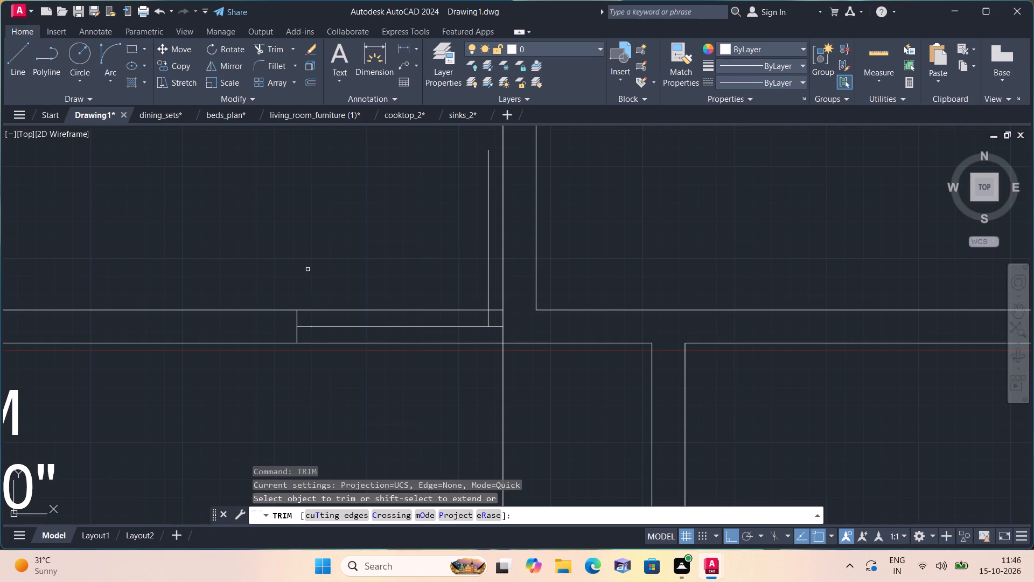
drag(308, 267, 323, 419)
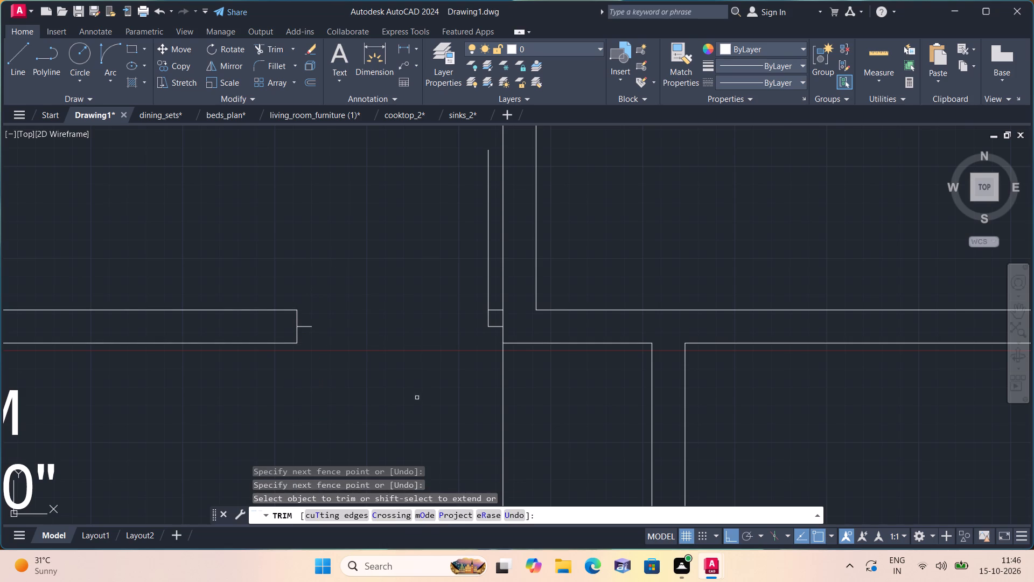
click(496, 310)
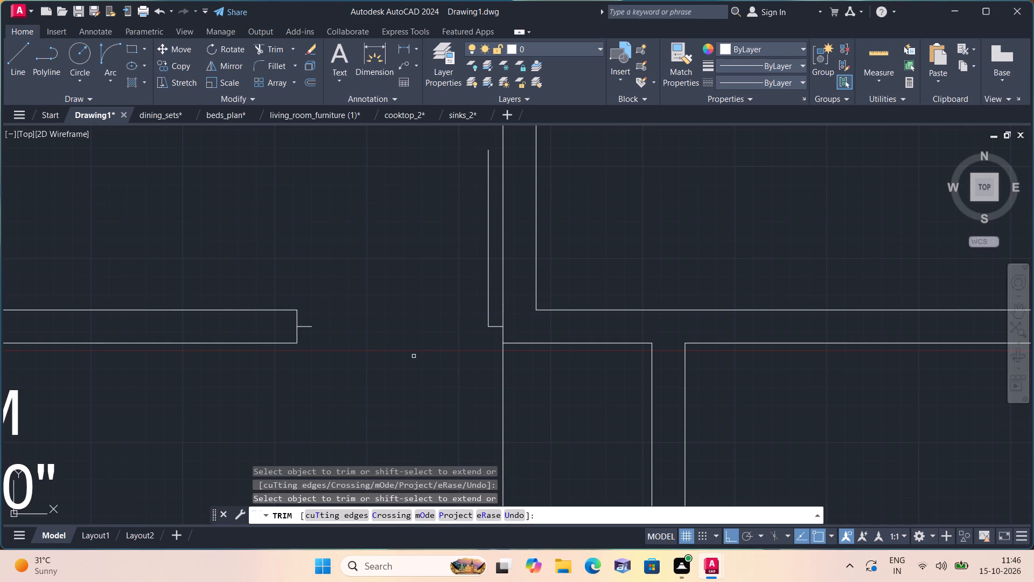
key(space)
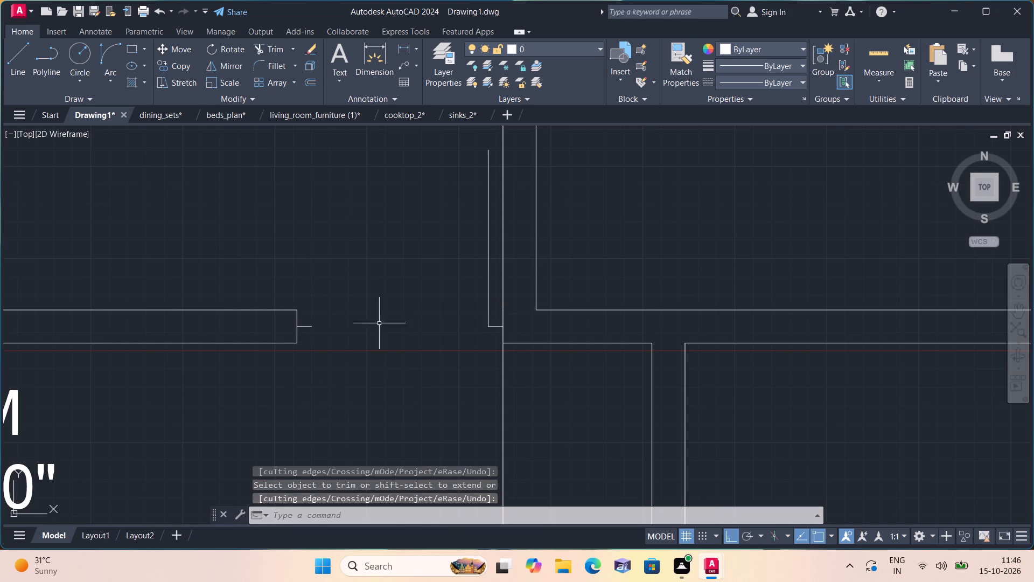
Draw the door swing with a Start, End, Direction arc from the leaf's top end to the far stop.
click(109, 84)
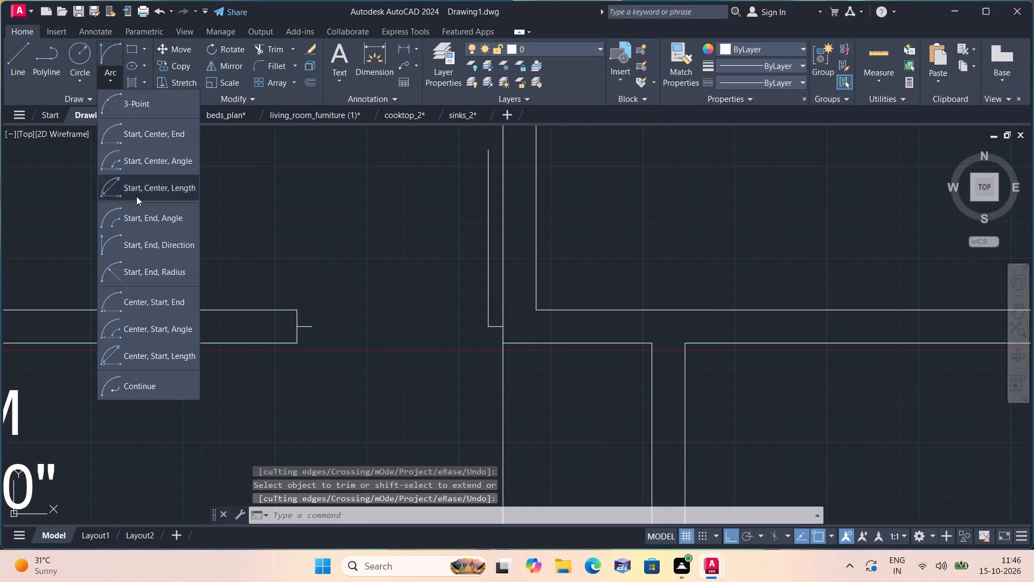
click(148, 248)
click(488, 151)
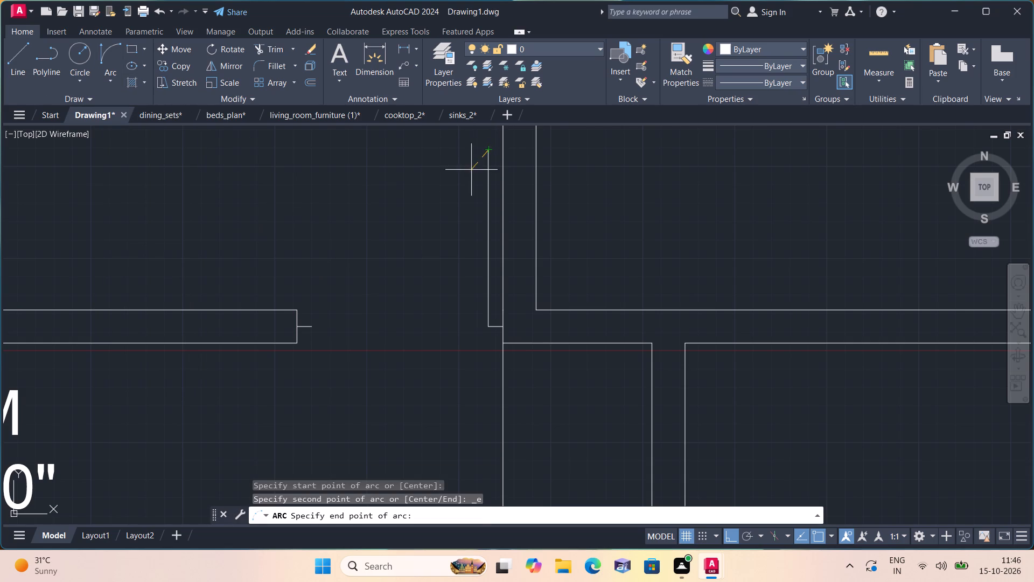
click(318, 326)
click(291, 249)
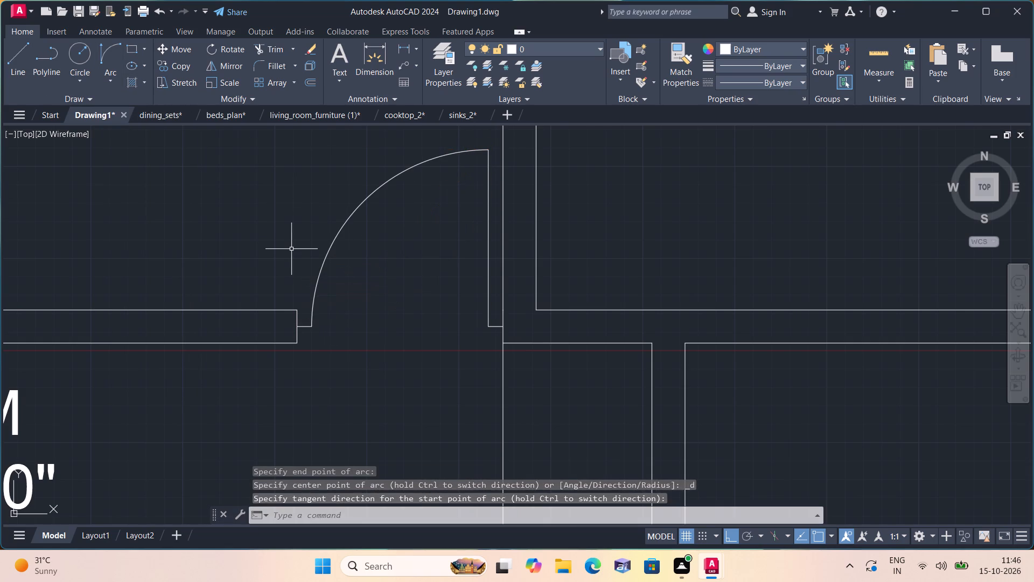
Draw the threshold line across the door opening from the arc's lower end to the leaf's base.
text(l)
key(space)
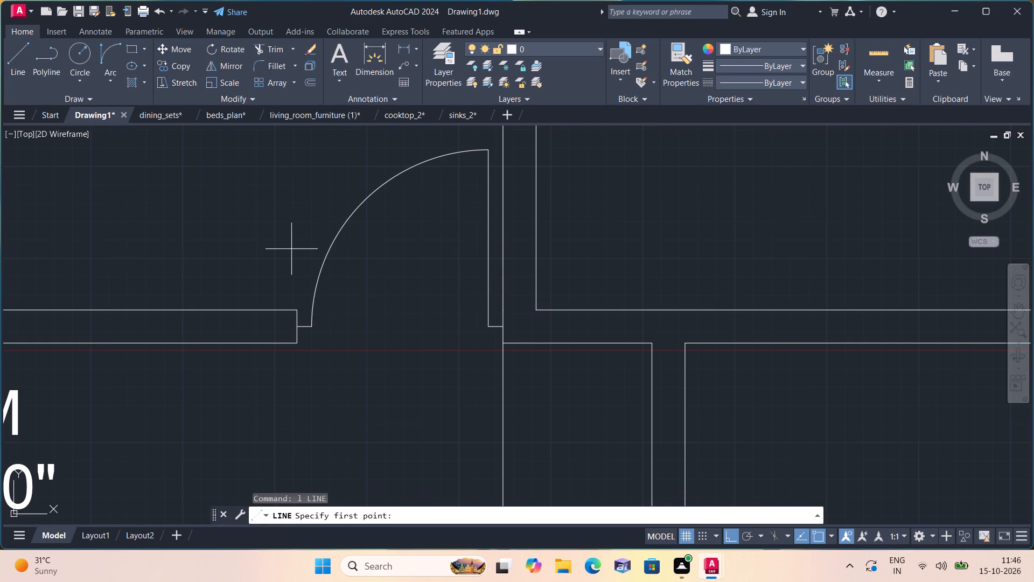
click(308, 328)
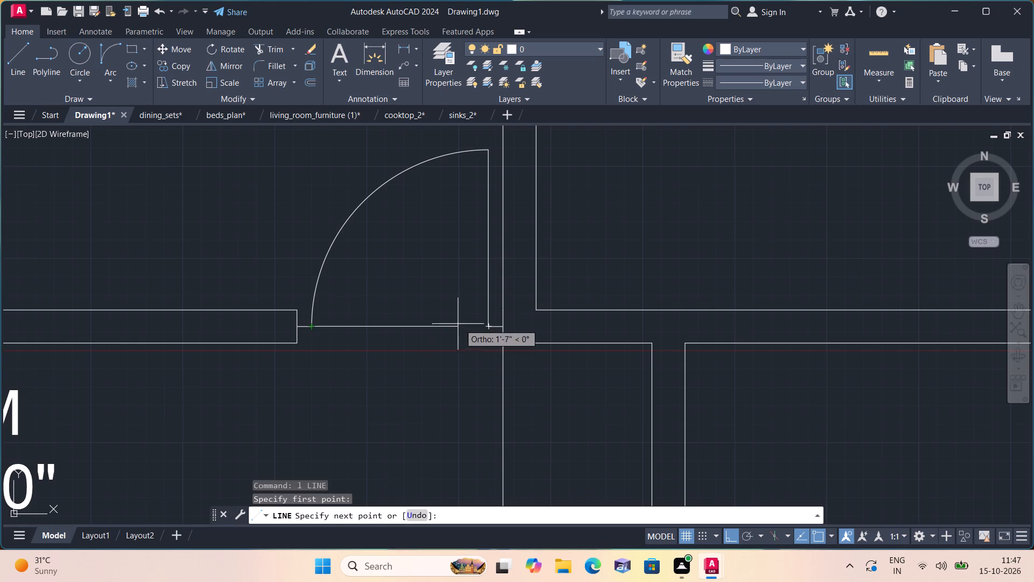
click(485, 328)
key(space)
Offset the door leaf line 1" toward the swing side to give the leaf thickness.
text(of 0)
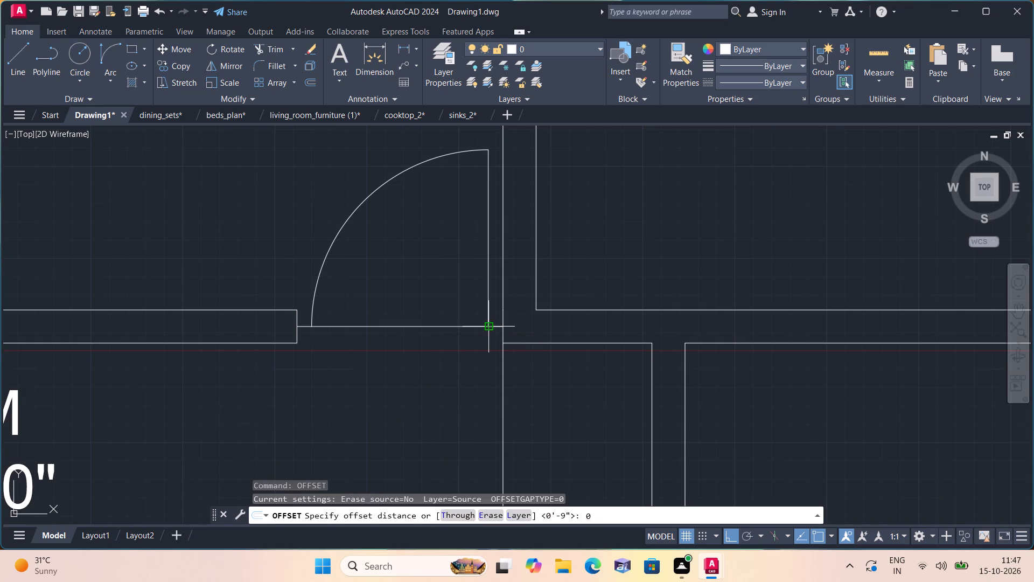
key(BackSpace)
text(1")
key(space)
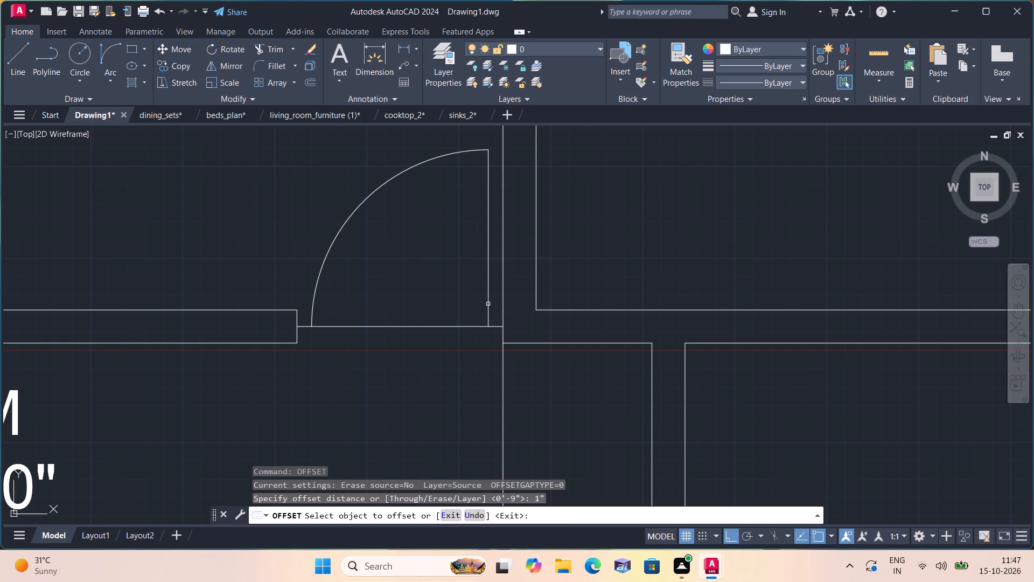
click(486, 302)
click(425, 308)
key(space)
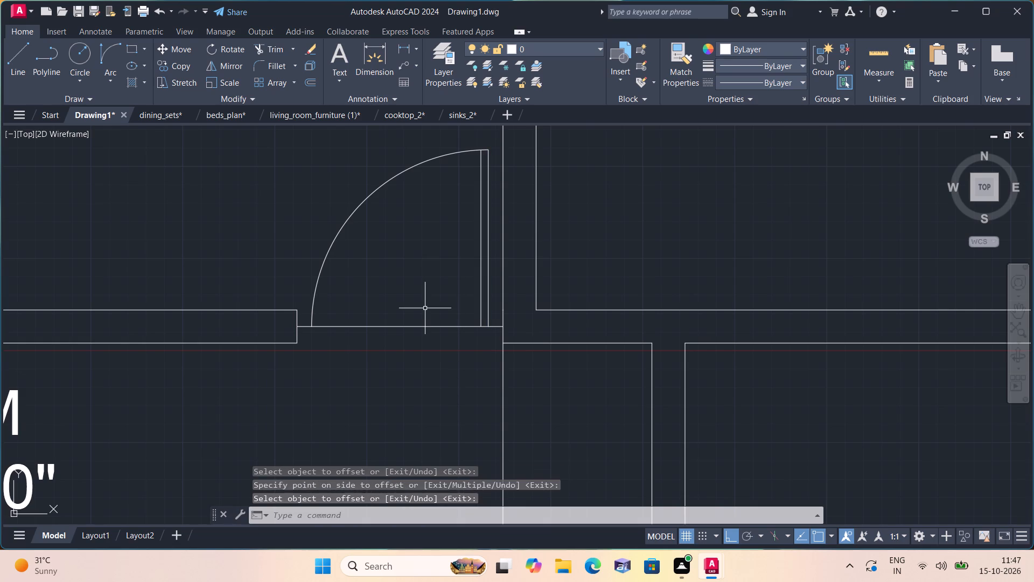
Draw a jamb line across the wall below the right new room, from its lower-right inner corner to the wall's lower face.
scroll(457, 341, down, 1)
scroll(663, 340, down, 1)
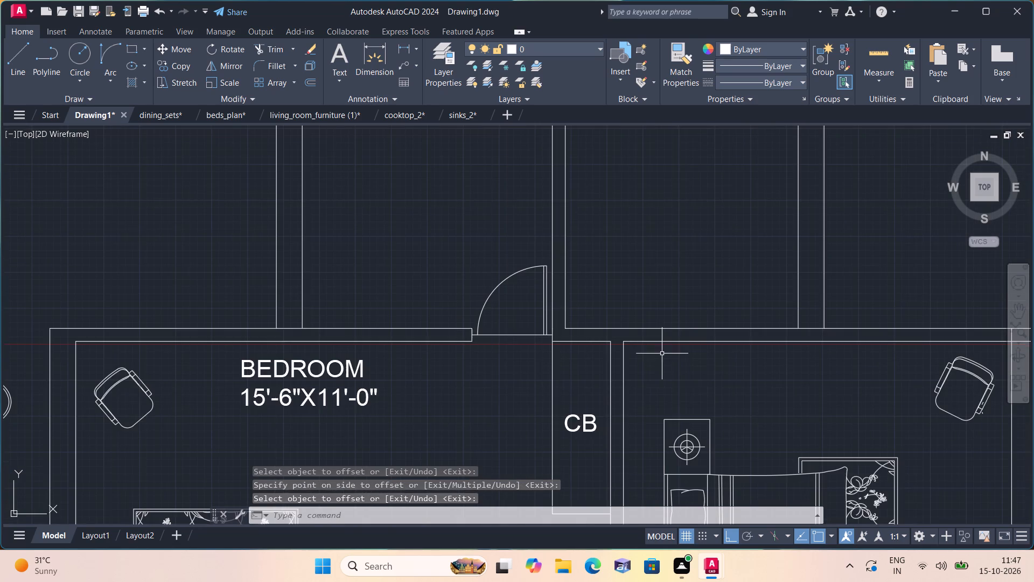
scroll(652, 366, down, 1)
middle_drag(592, 365, 473, 385)
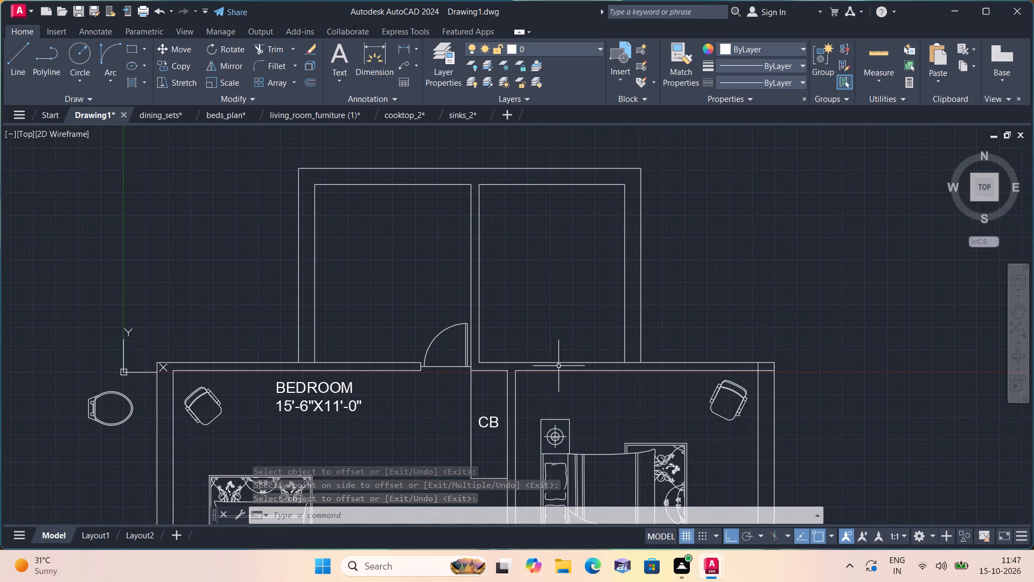
scroll(582, 366, up, 1)
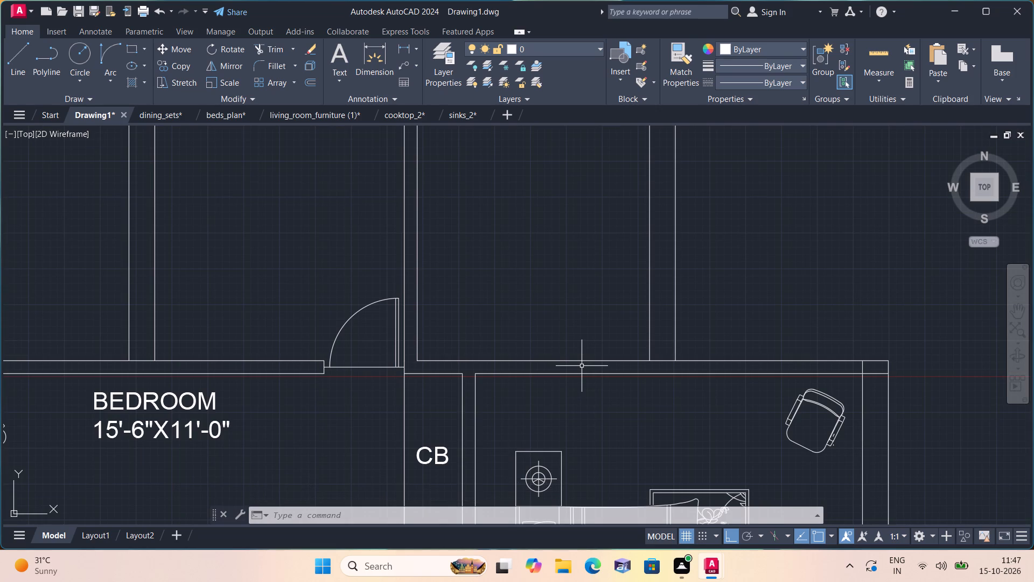
text(l)
key(space)
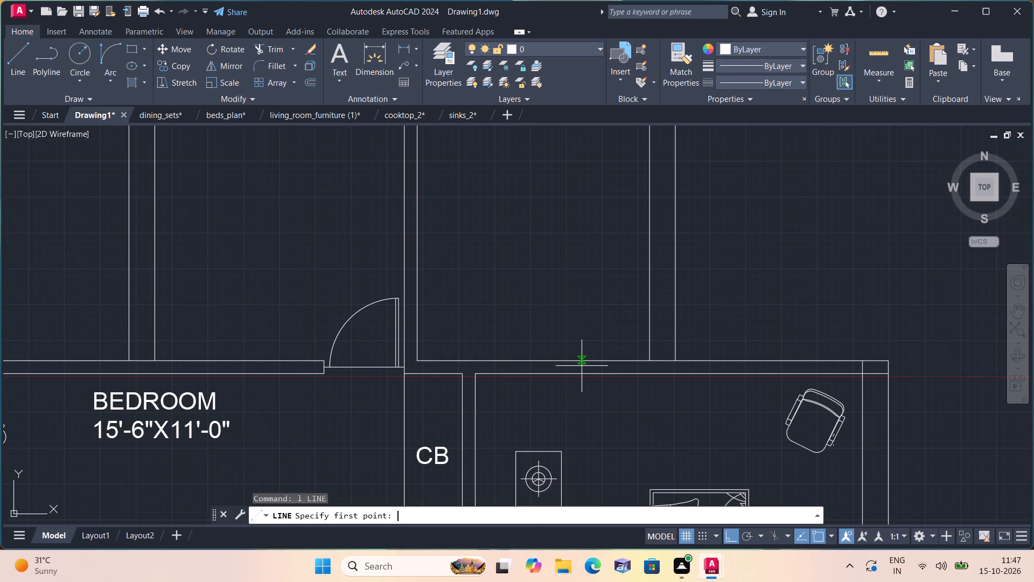
scroll(684, 366, up, 2)
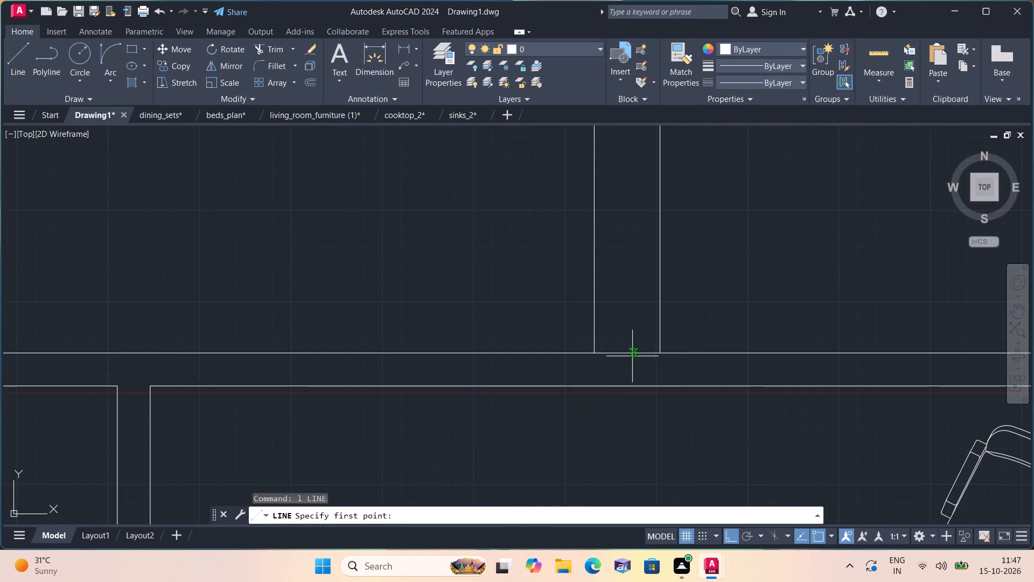
click(592, 351)
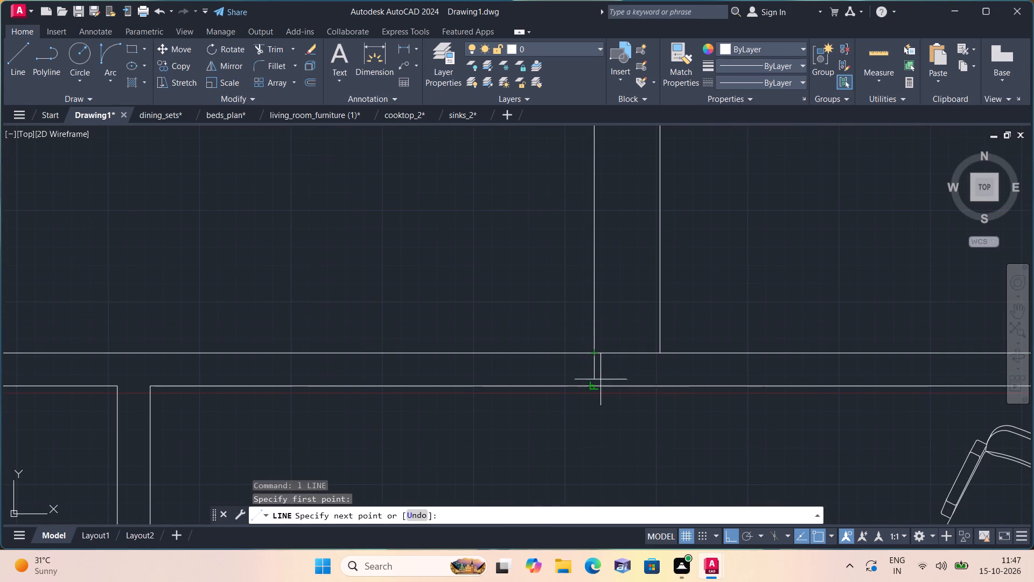
click(597, 385)
key(space)
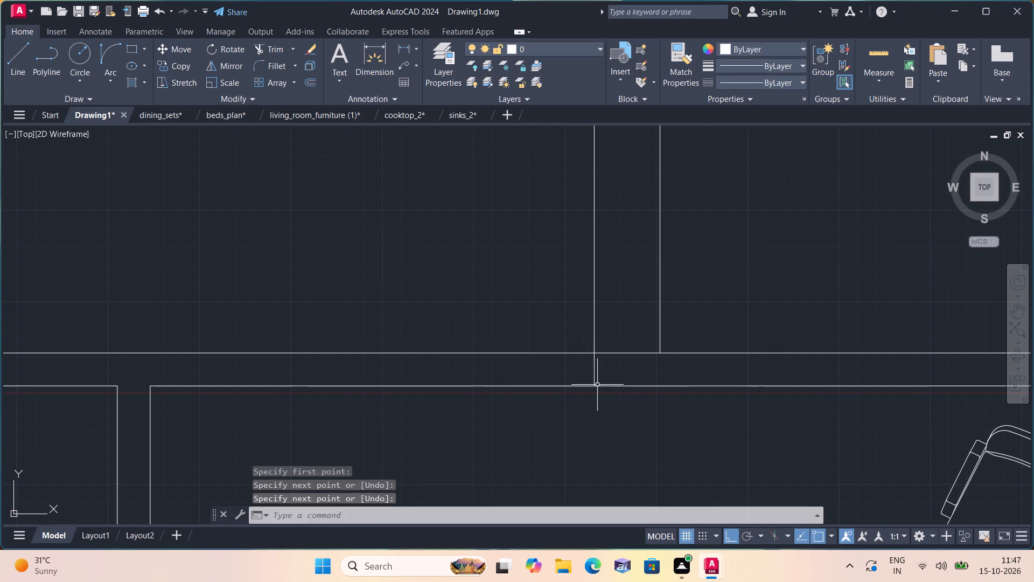
Lay out the right room's door along the wall's centreline from the jamb midpoint with line segments of 2", 2' and 2".
key(space)
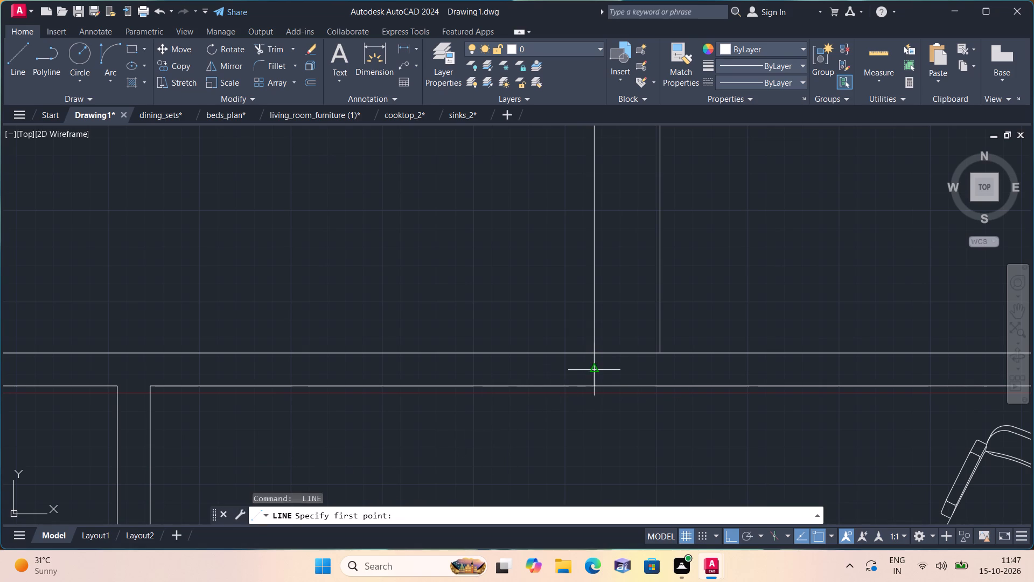
click(591, 370)
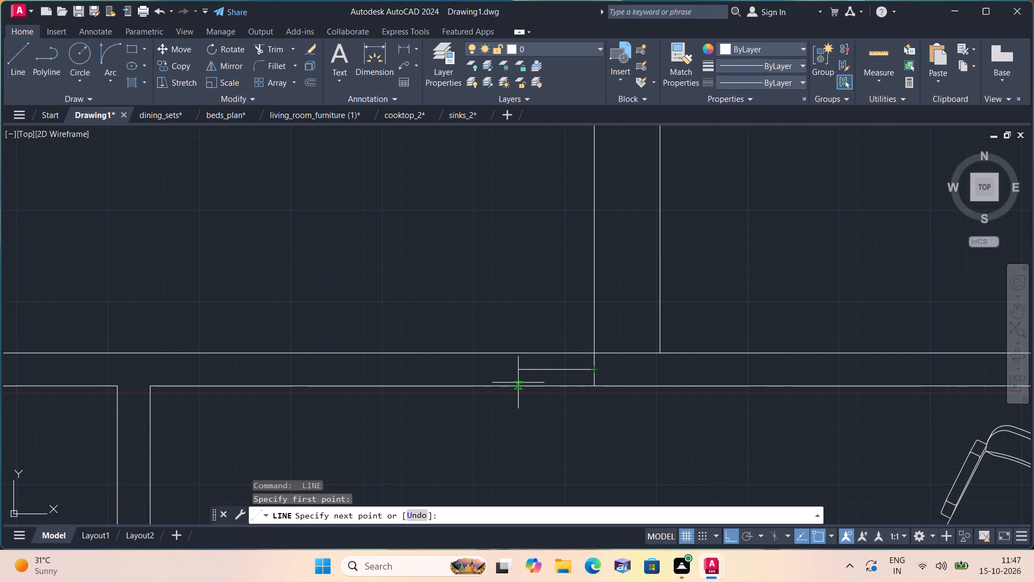
text(2")
key(space)
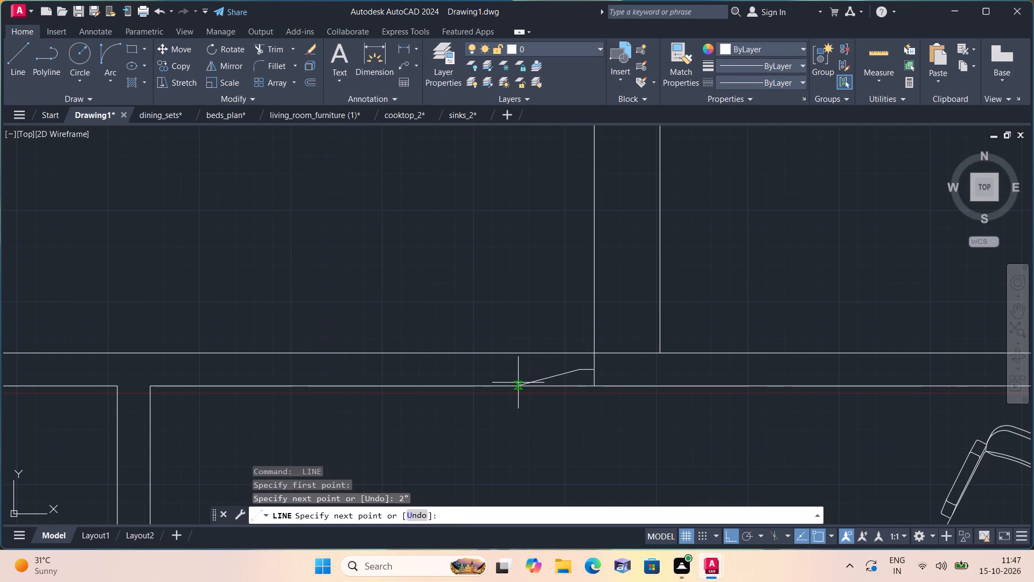
text(2')
key(space)
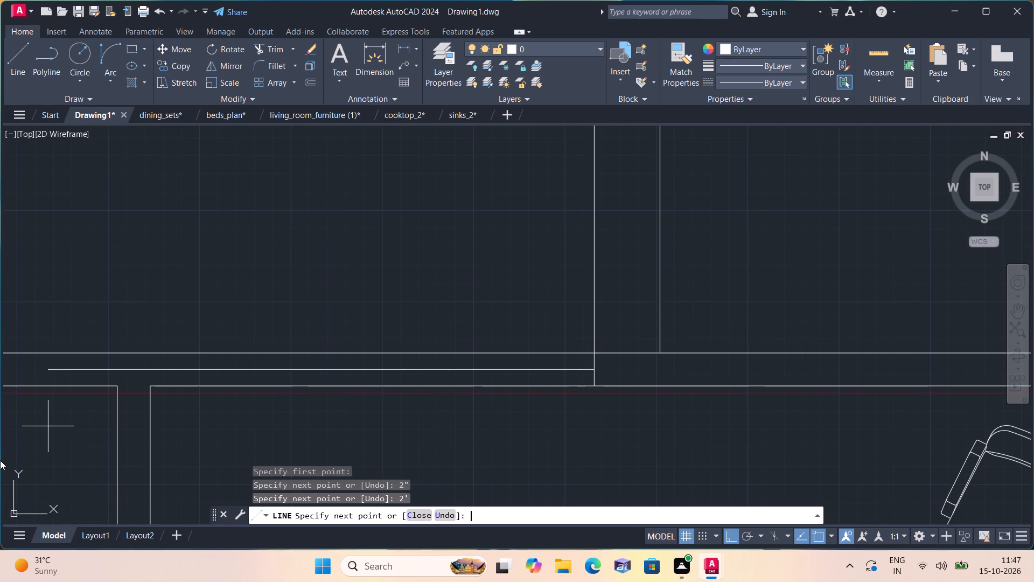
text(2")
key(space)
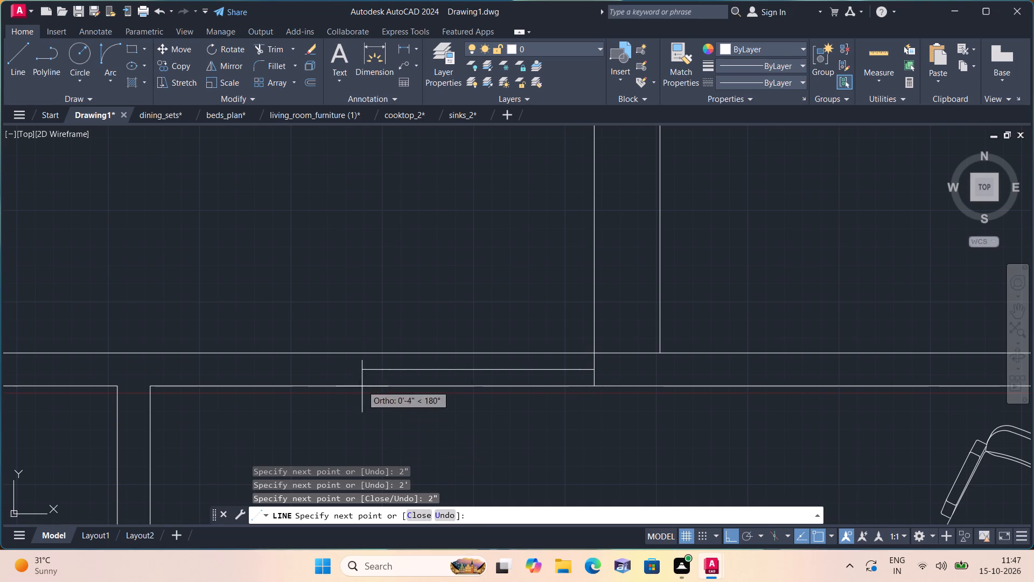
Draw the far jamb from the layout line's end to both the upper and lower faces of the wall.
click(389, 354)
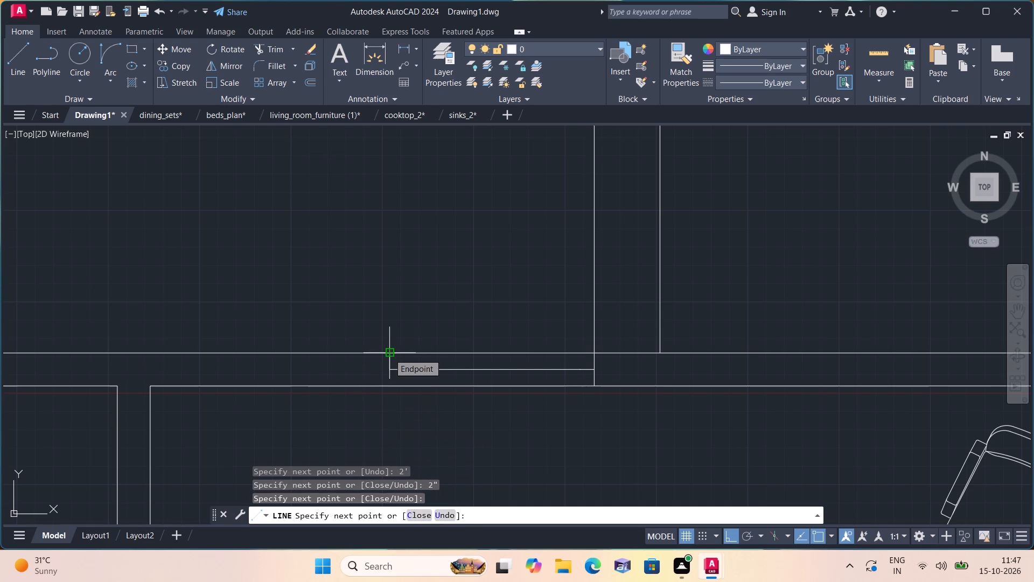
key(space)
key(space)
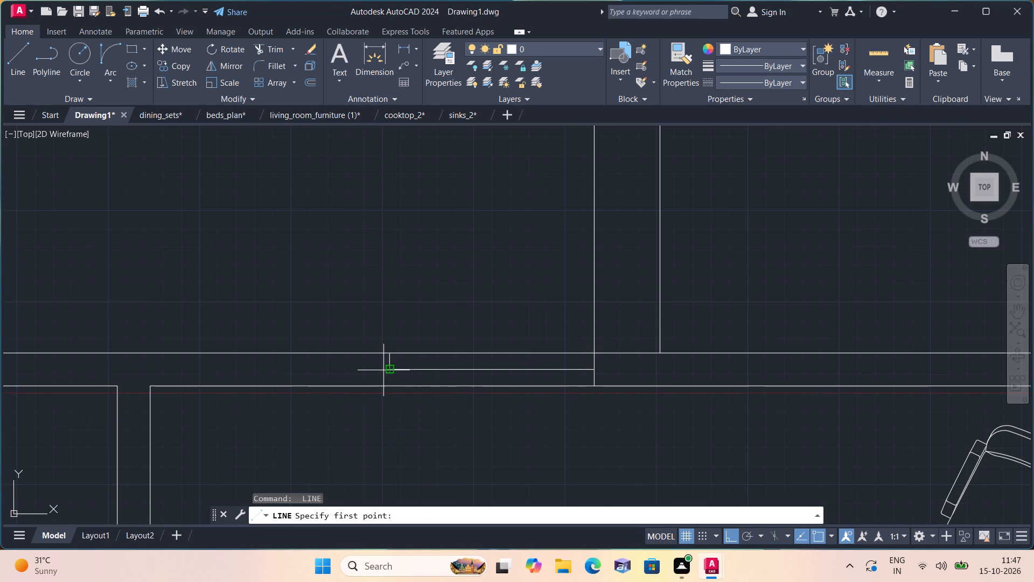
click(390, 370)
click(388, 389)
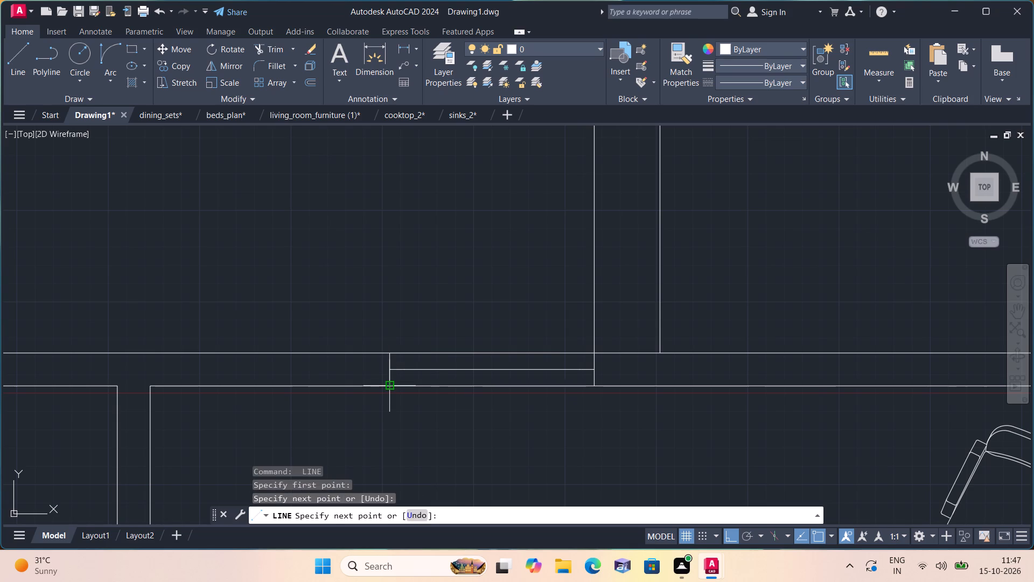
key(space)
Trim both wall lines and the 2' centreline segment between the jambs to open the right room's doorway.
text(trim)
key(space)
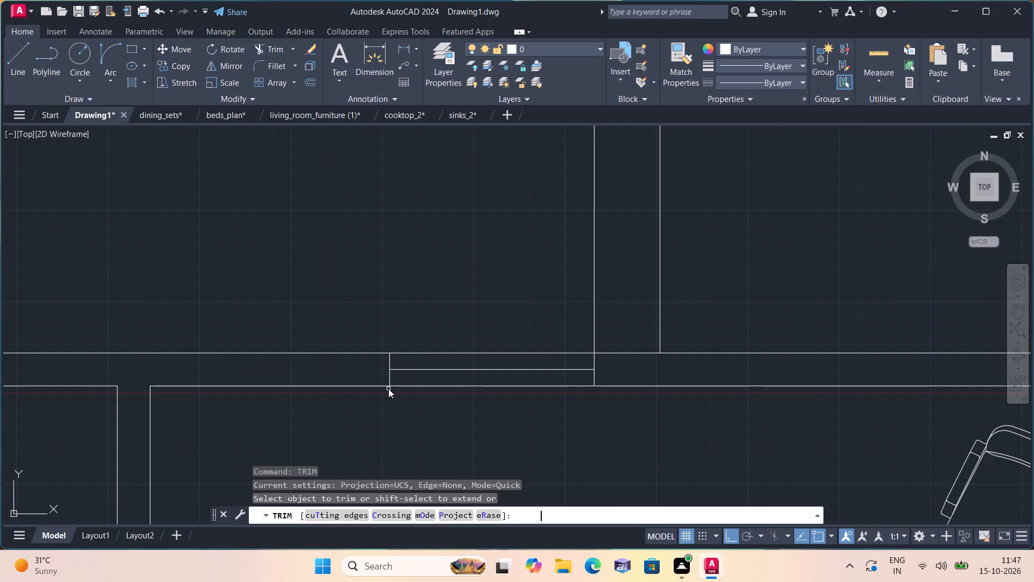
drag(455, 292, 460, 440)
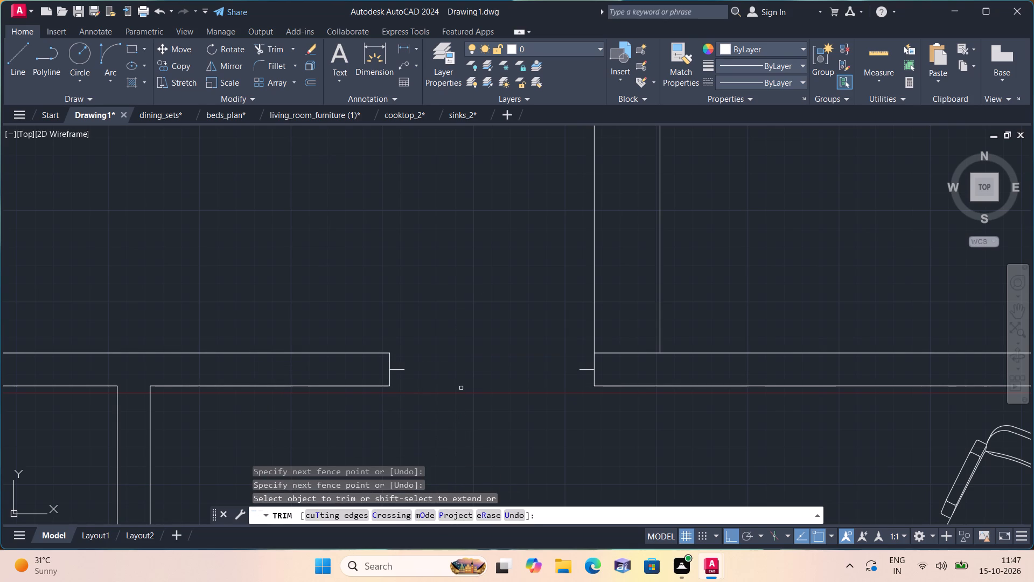
key(space)
Draw a 2' door leaf line upward into the right room from the end of the right-hand 2" stop.
text(l)
key(space)
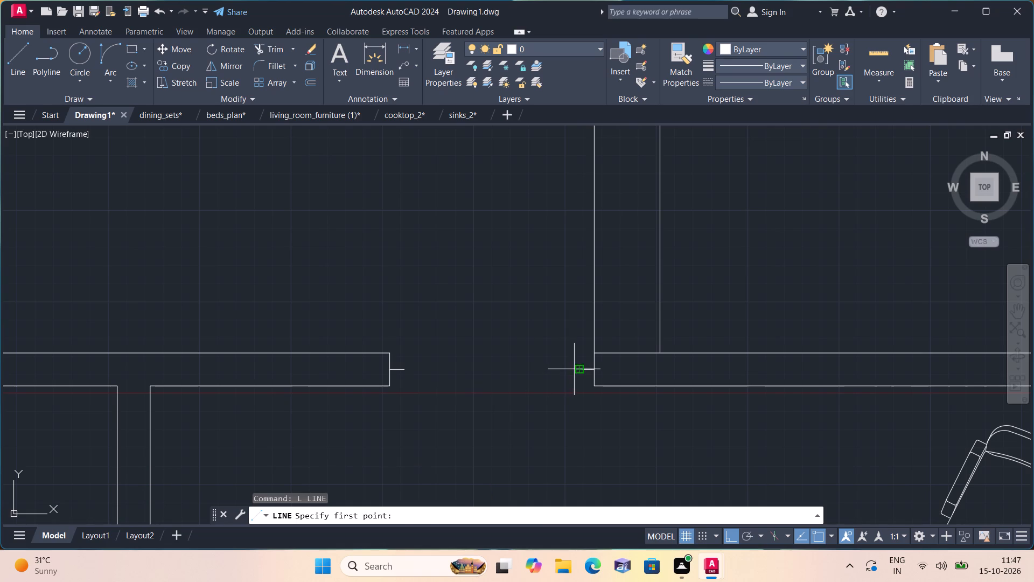
drag(576, 369, 571, 363)
text(2')
key(space)
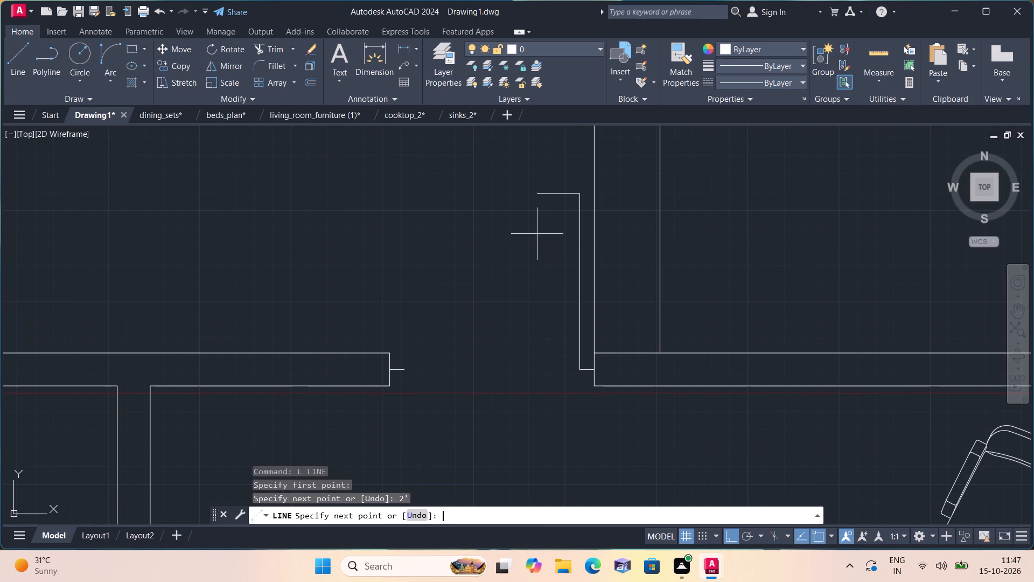
key(Escape)
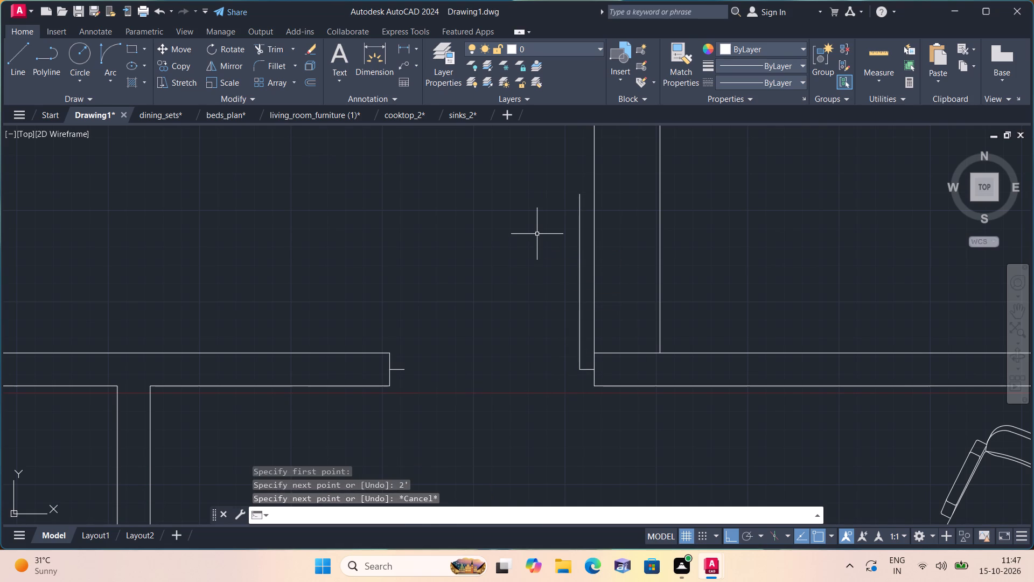
Draw the door swing with a Start, End, Direction arc from the leaf's top end to the far stop.
click(105, 77)
click(171, 243)
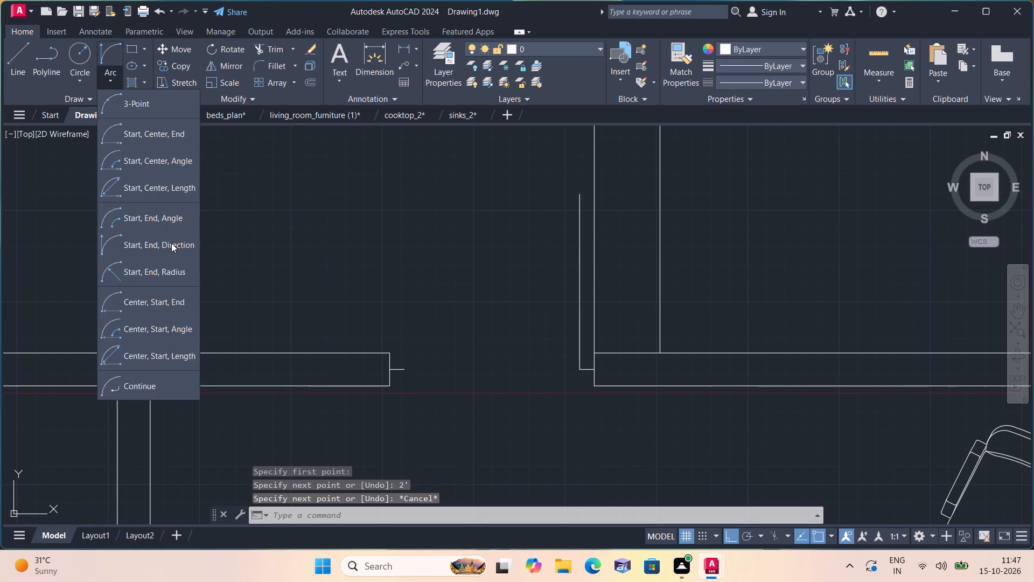
click(576, 195)
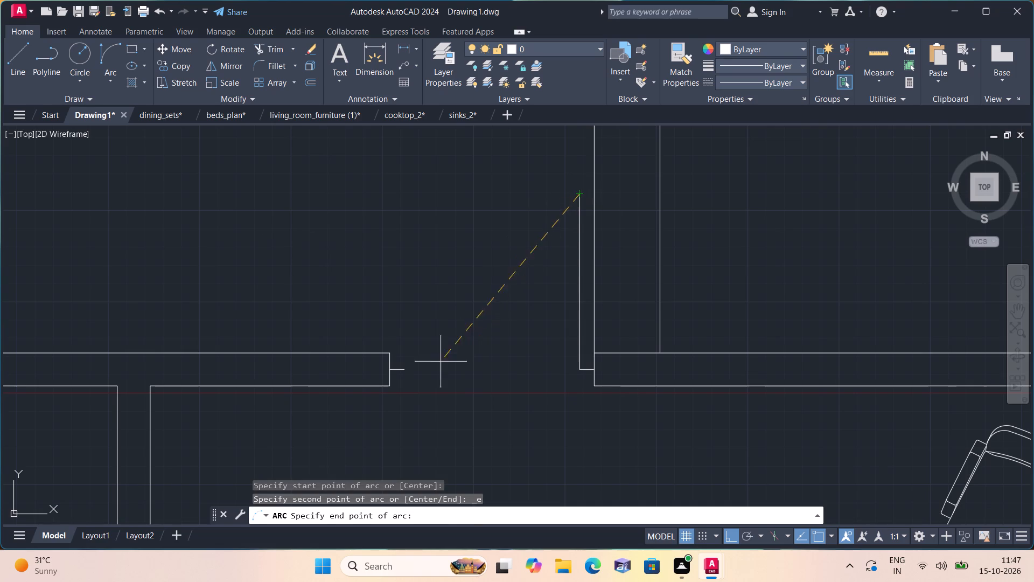
click(408, 367)
click(394, 233)
Draw the threshold line across the right room's door opening from the arc's lower end to the leaf's base.
scroll(394, 233, down, 2)
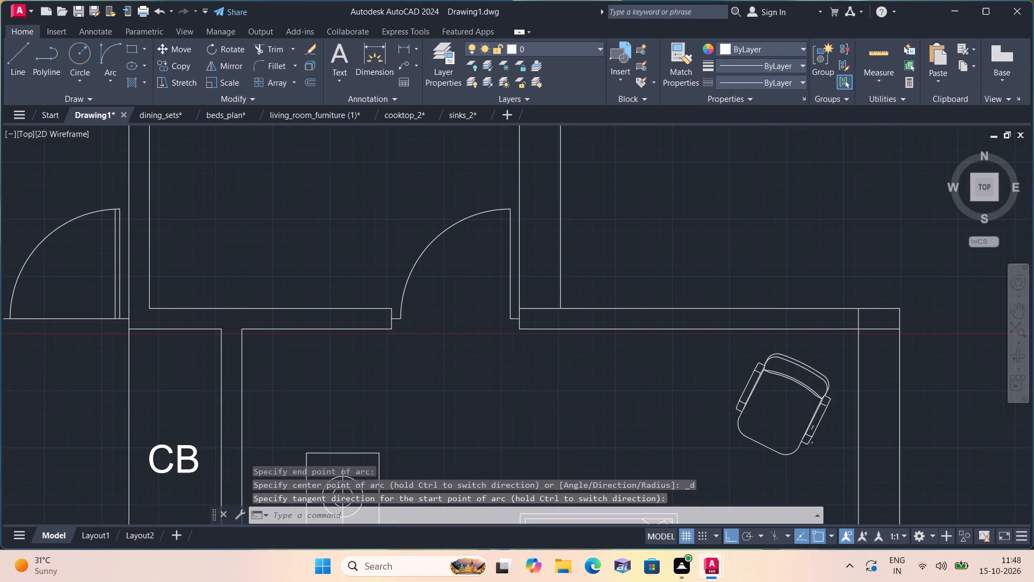
text(l)
key(space)
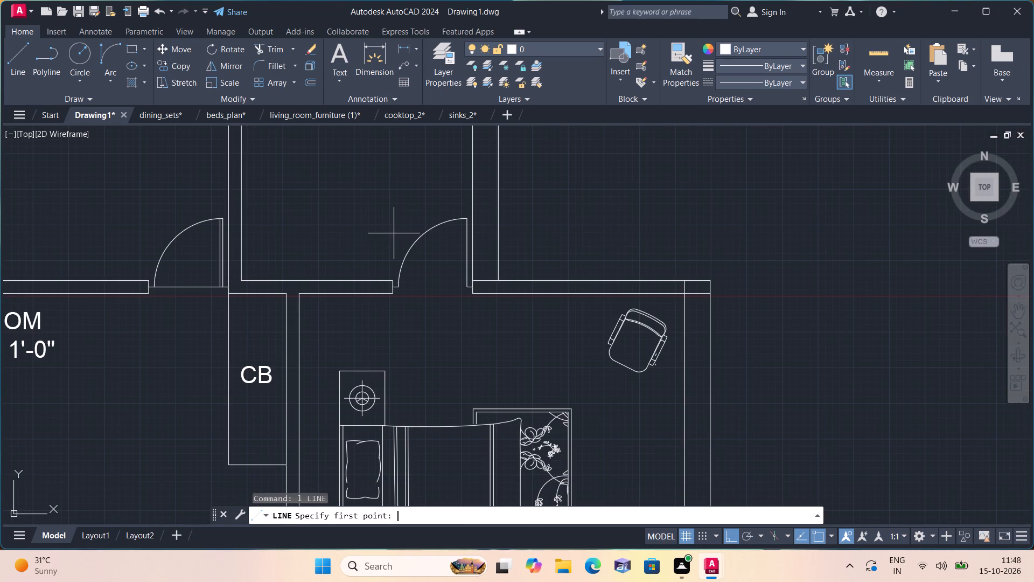
scroll(378, 314, up, 2)
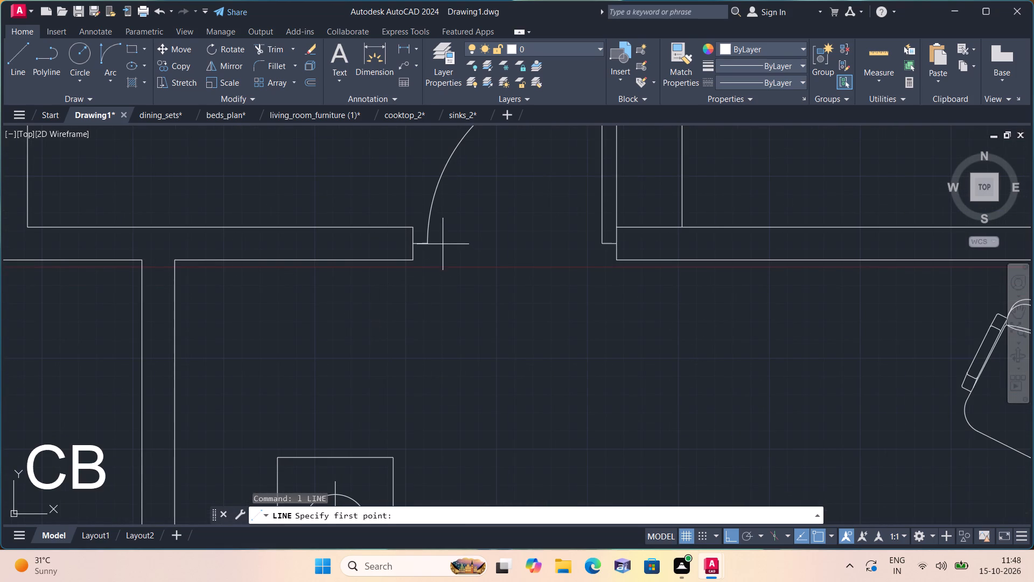
click(430, 246)
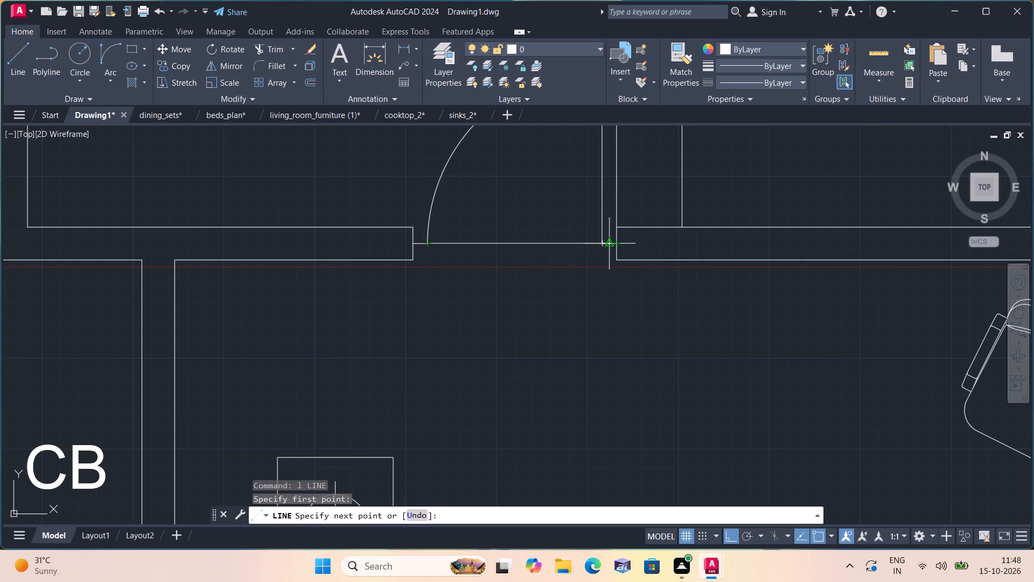
click(600, 246)
key(space)
Offset the right room's door leaf line 1" toward the swing side to give the leaf thickness.
text(off 1")
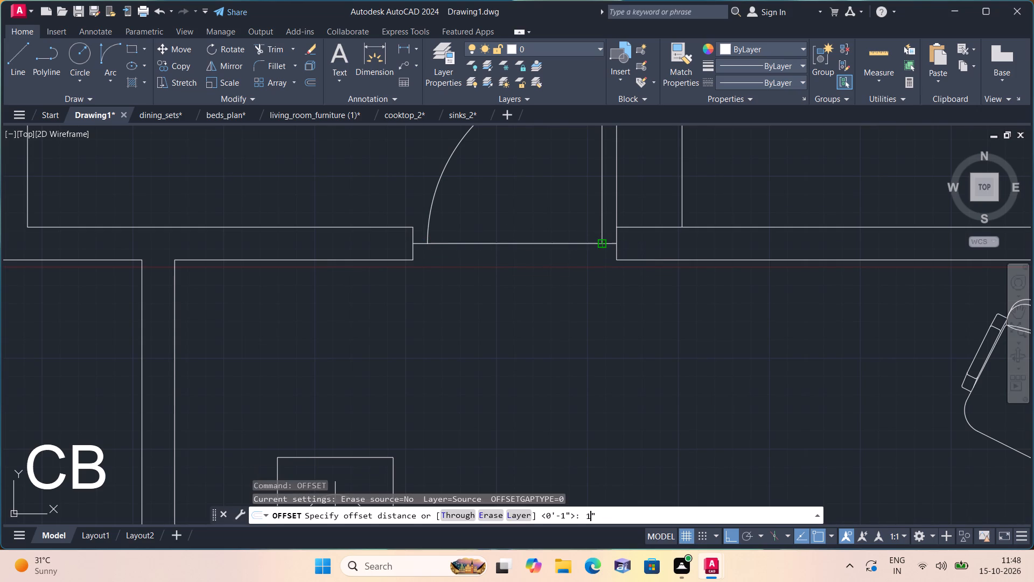
key(space)
scroll(600, 246, down, 1)
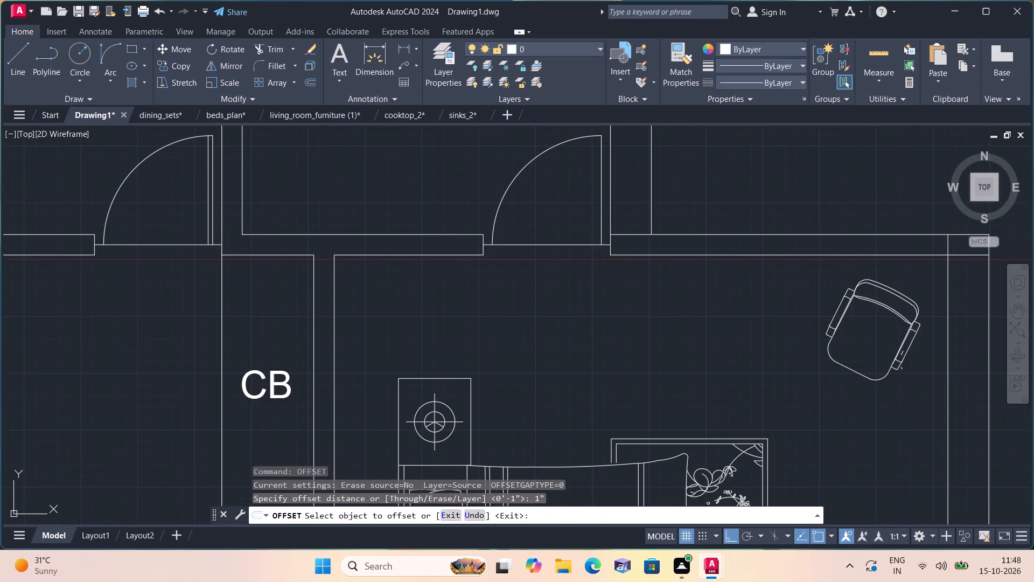
middle_drag(578, 181, 563, 254)
click(584, 252)
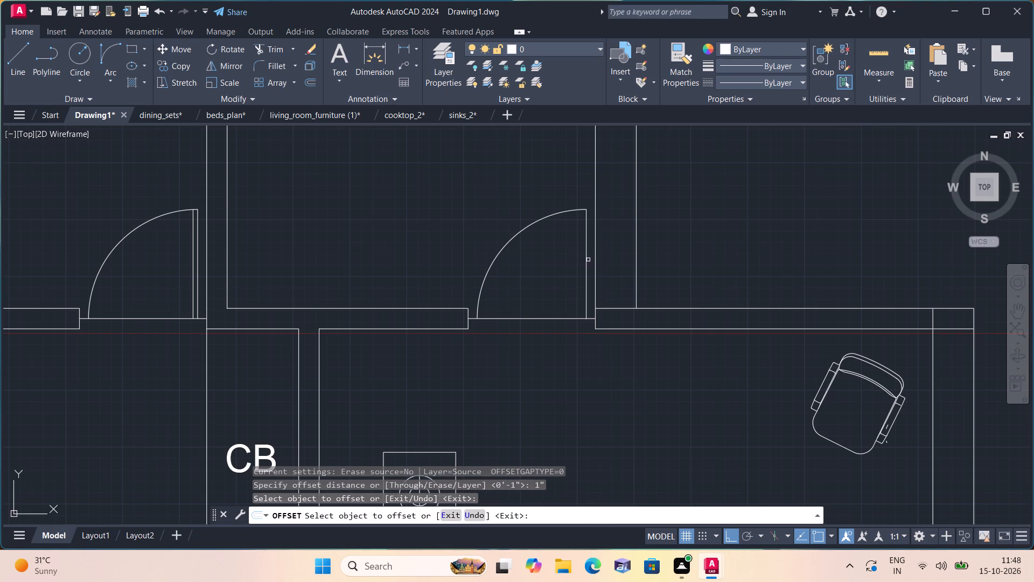
click(588, 260)
click(561, 261)
scroll(561, 261, up, 1)
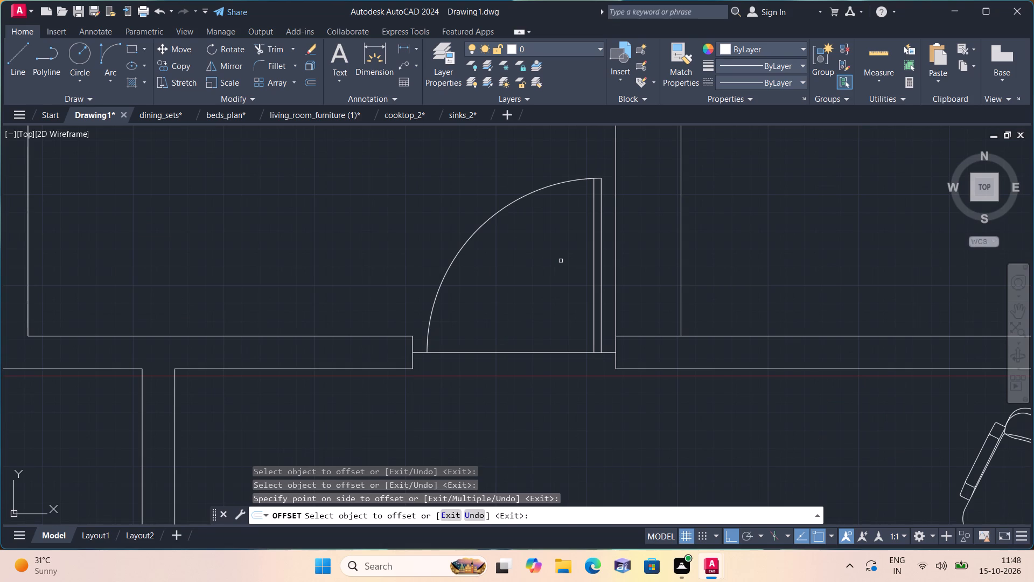
key(space)
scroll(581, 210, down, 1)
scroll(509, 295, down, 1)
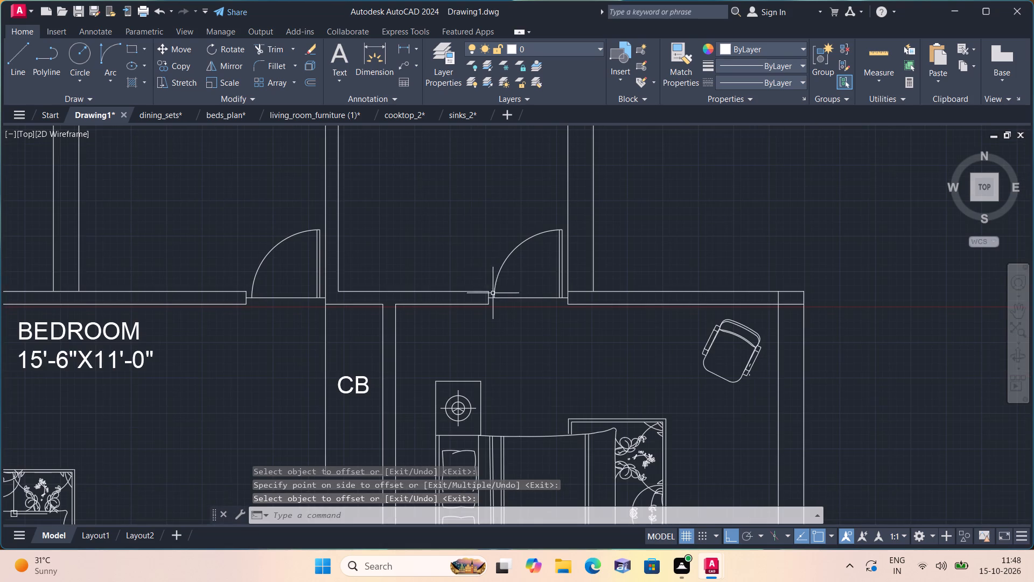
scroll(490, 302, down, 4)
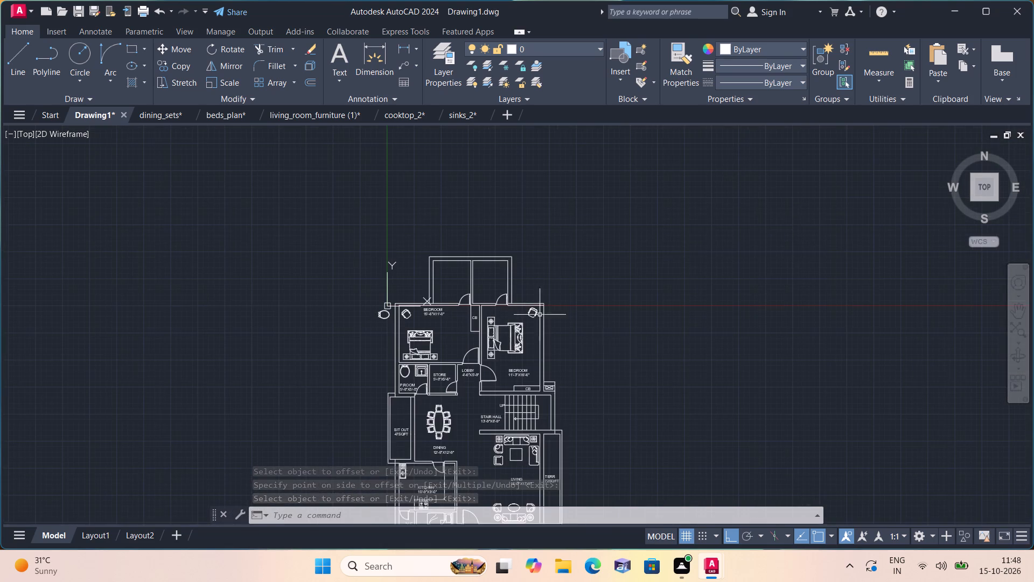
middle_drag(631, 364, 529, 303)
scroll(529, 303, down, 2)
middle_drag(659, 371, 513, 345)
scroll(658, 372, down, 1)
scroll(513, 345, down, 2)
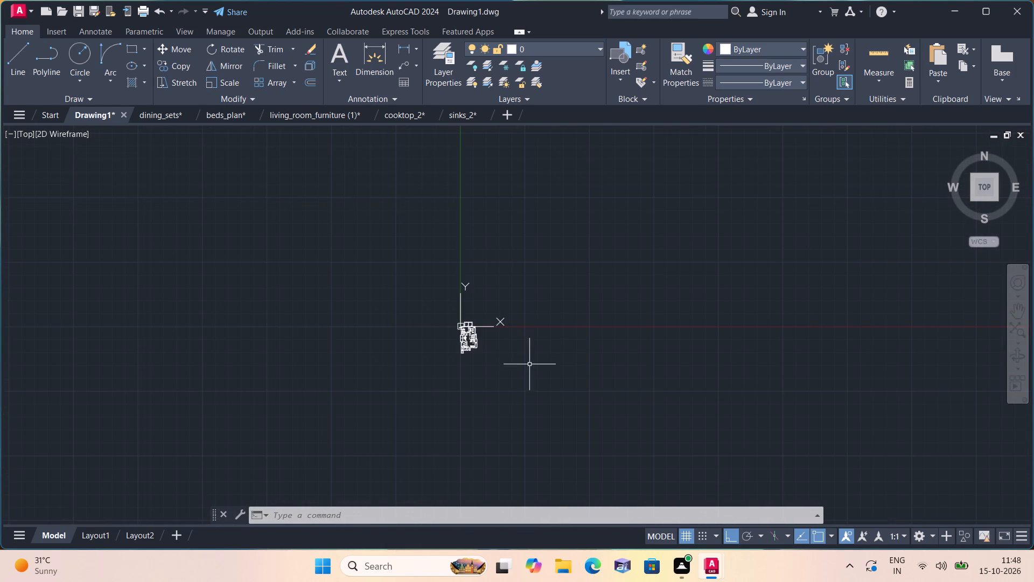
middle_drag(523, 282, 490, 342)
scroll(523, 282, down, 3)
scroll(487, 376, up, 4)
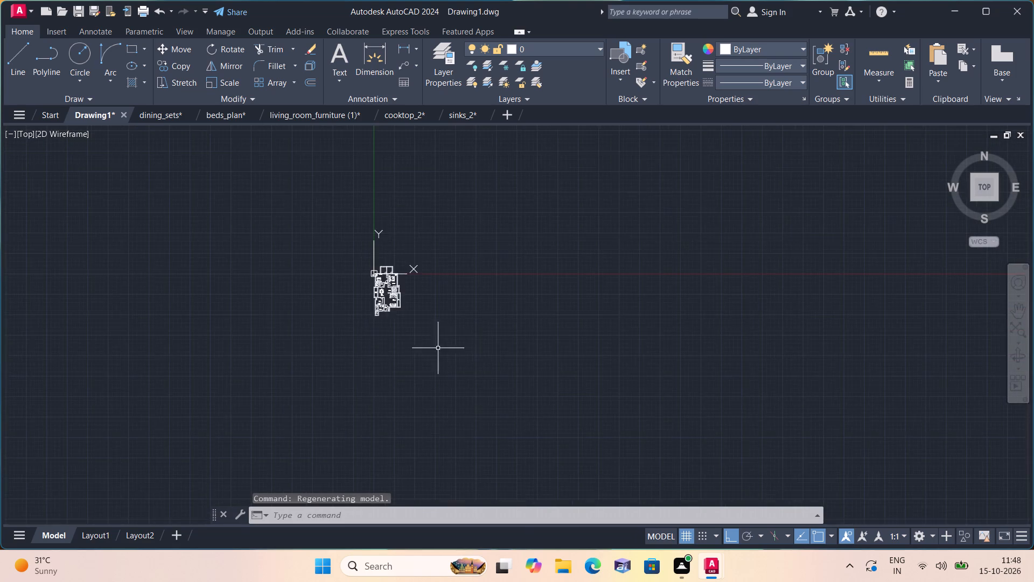
With Ortho off, move the WC fixture from outside the bedroom into the left toilet room, backed near its left wall.
scroll(388, 306, up, 4)
middle_drag(366, 213, 421, 455)
scroll(318, 369, up, 2)
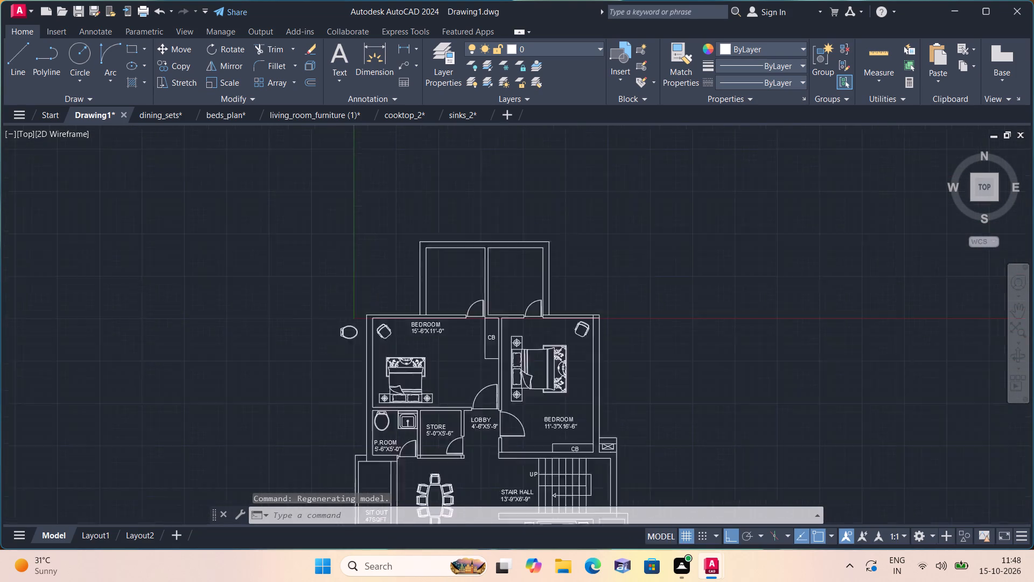
scroll(318, 369, up, 1)
middle_drag(343, 366, 288, 403)
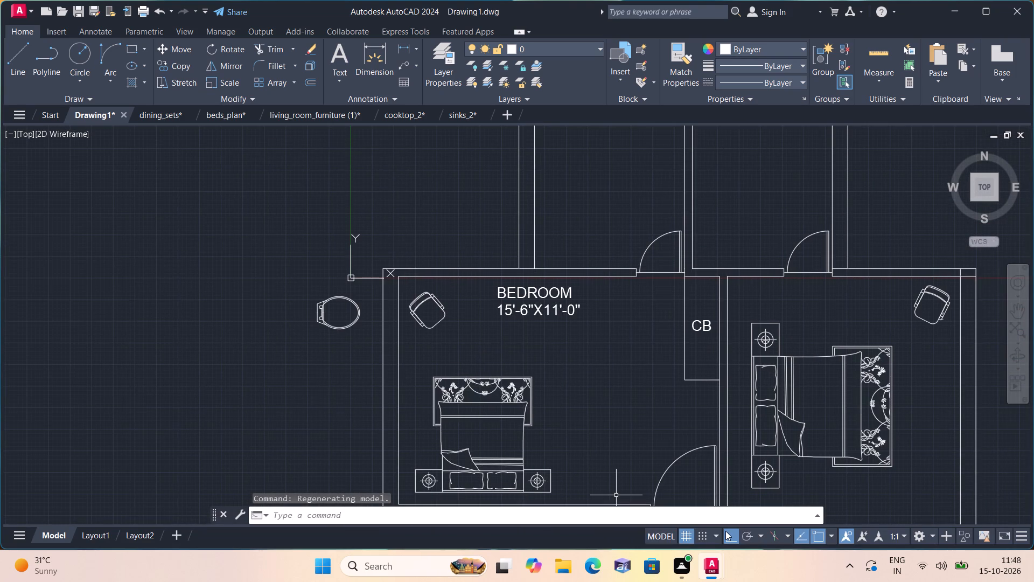
click(726, 530)
scroll(379, 327, up, 1)
click(367, 328)
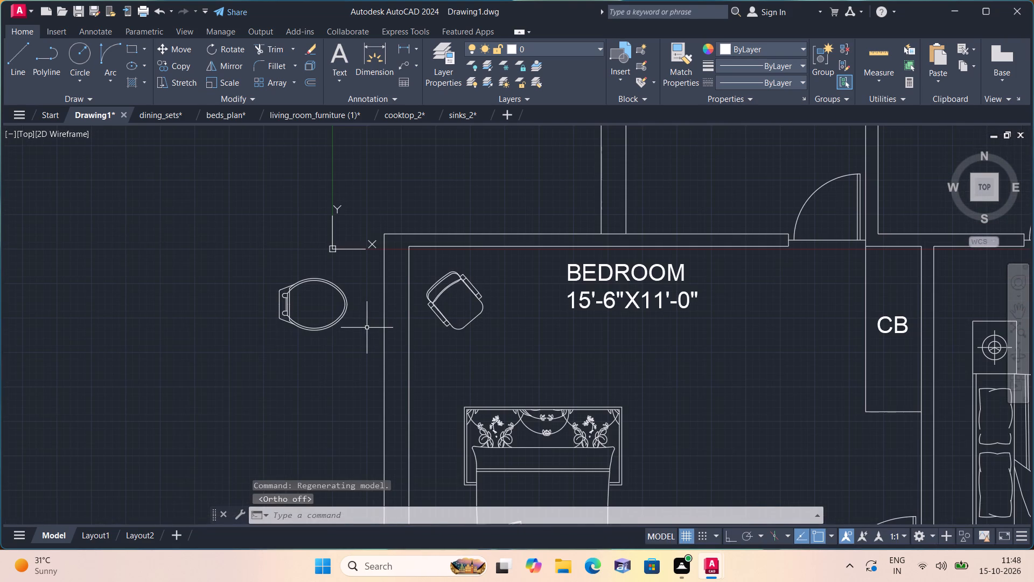
click(236, 261)
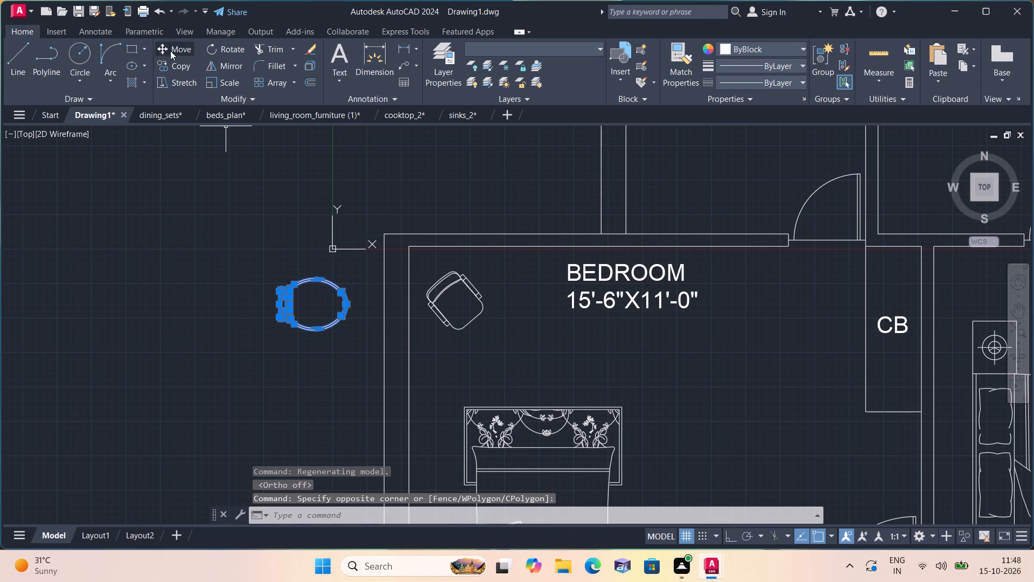
click(170, 51)
click(312, 307)
scroll(466, 271, down, 1)
middle_drag(638, 195, 560, 323)
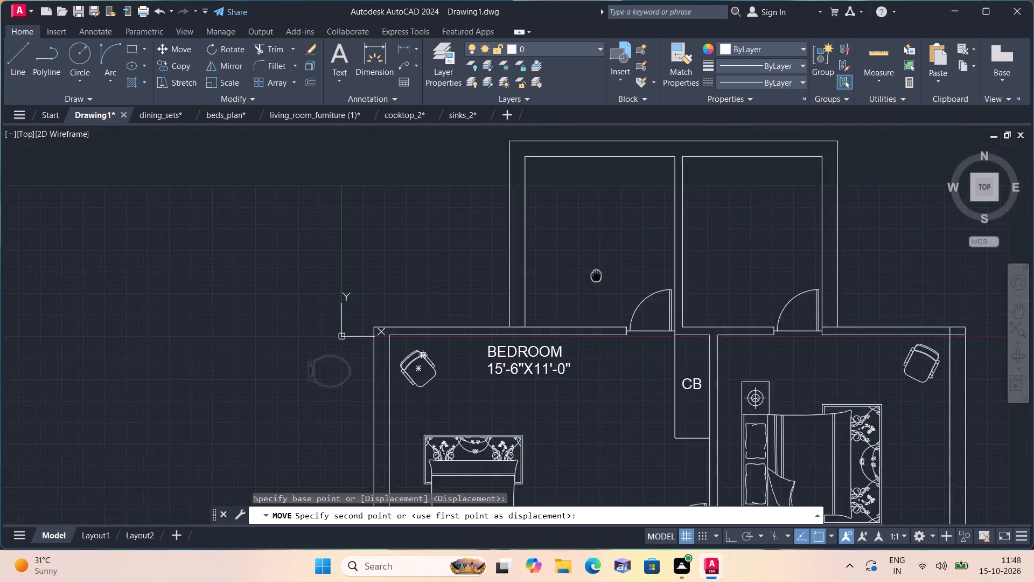
middle_drag(560, 323, 466, 399)
scroll(406, 406, up, 1)
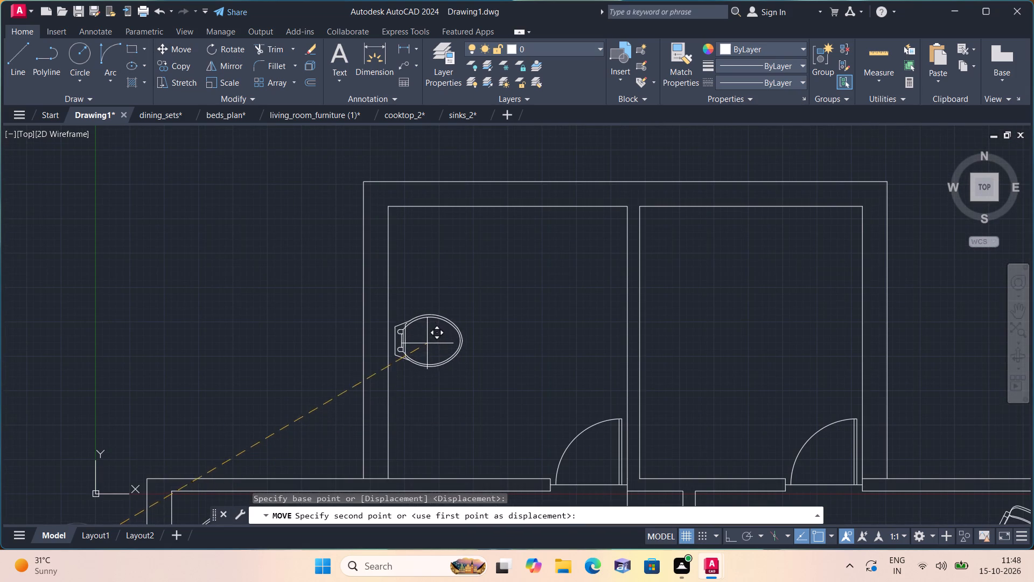
click(424, 338)
Copy the WC fixture from the left toilet room to beside the partition wall in the right toilet room.
scroll(481, 374, up, 2)
drag(482, 376, 477, 367)
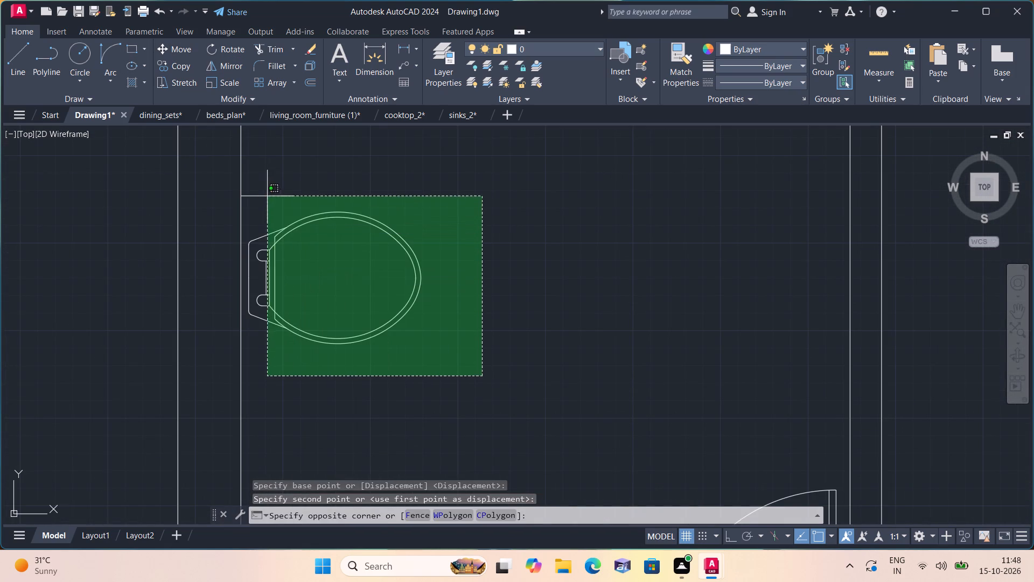
click(262, 189)
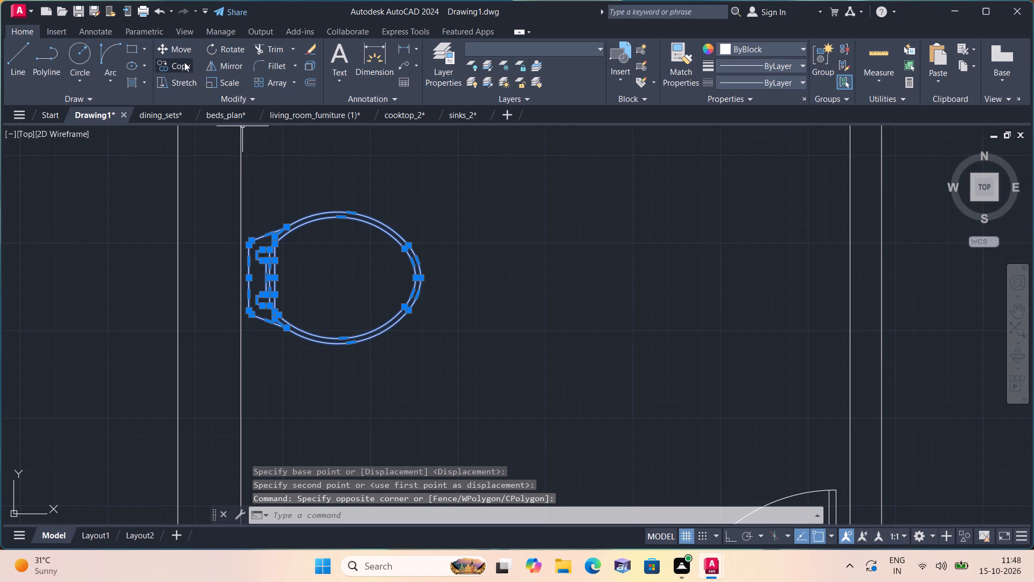
click(184, 62)
click(324, 266)
scroll(730, 297, down, 2)
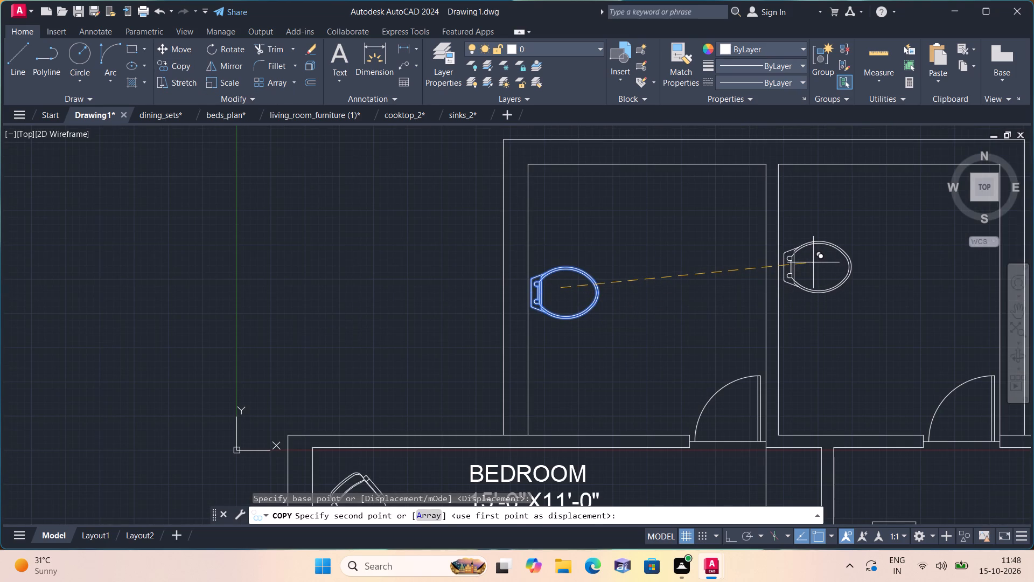
click(813, 262)
key(Escape)
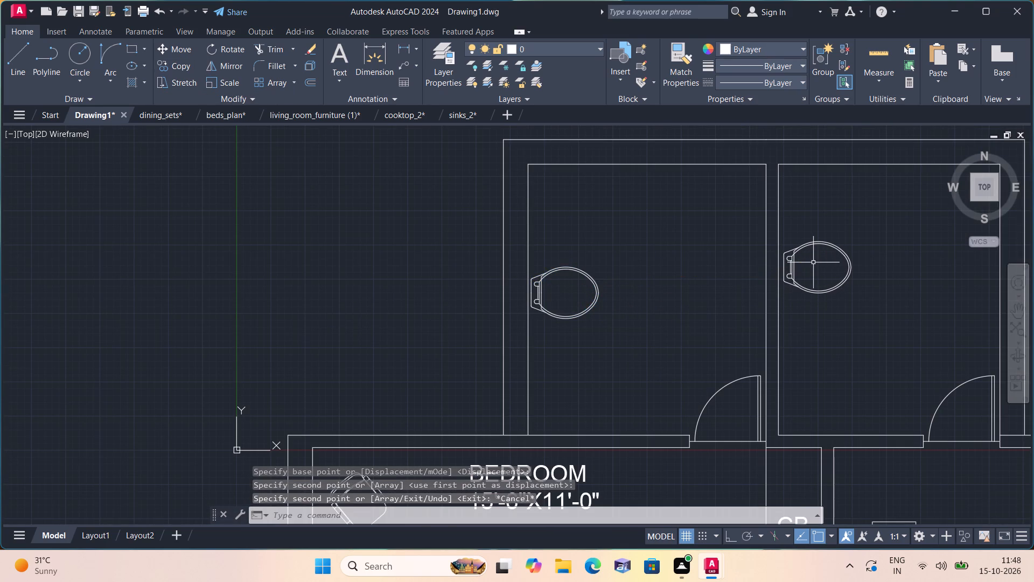
Add a two-line multiline text label reading TOILET, 7'-3"X8'-3" in the left toilet room.
text(mt)
key(space)
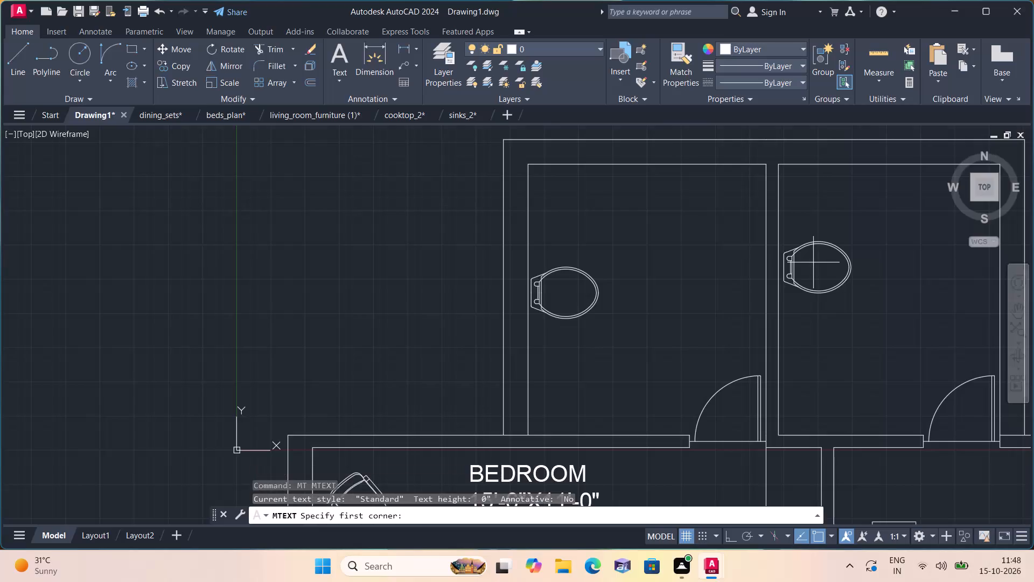
triple_click(633, 259)
click(633, 259)
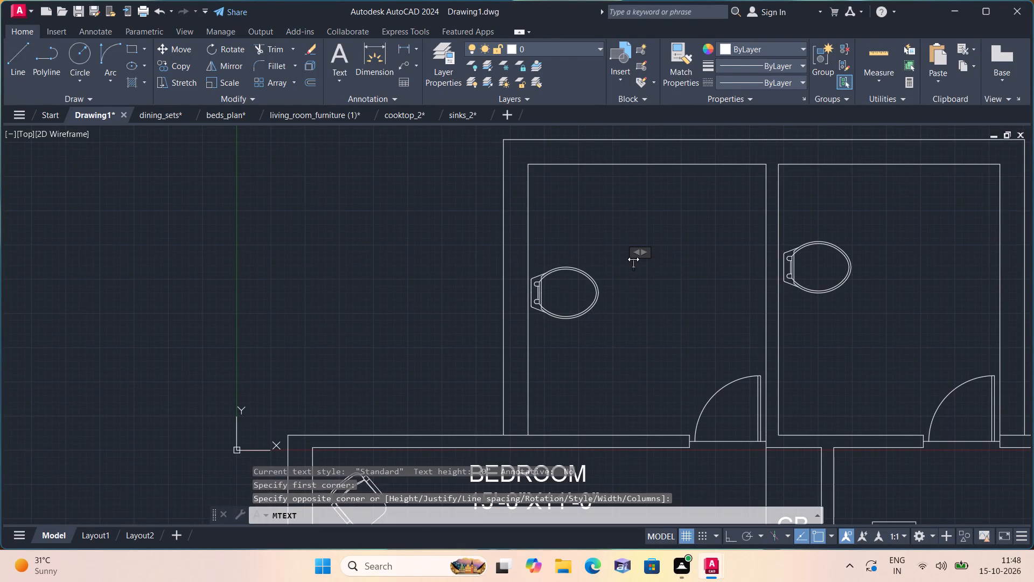
text(TOIL)
text(ET)
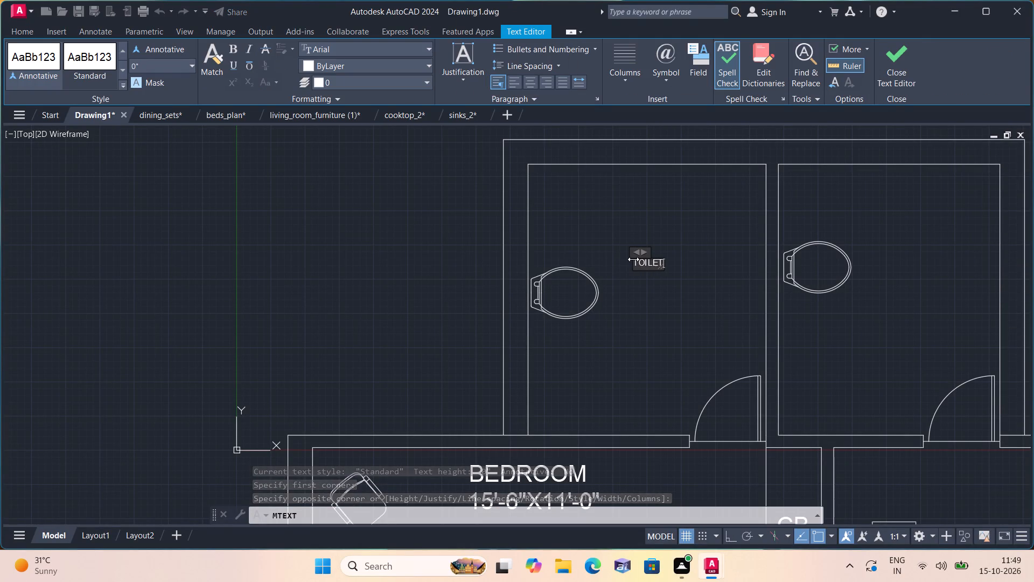
key(Return)
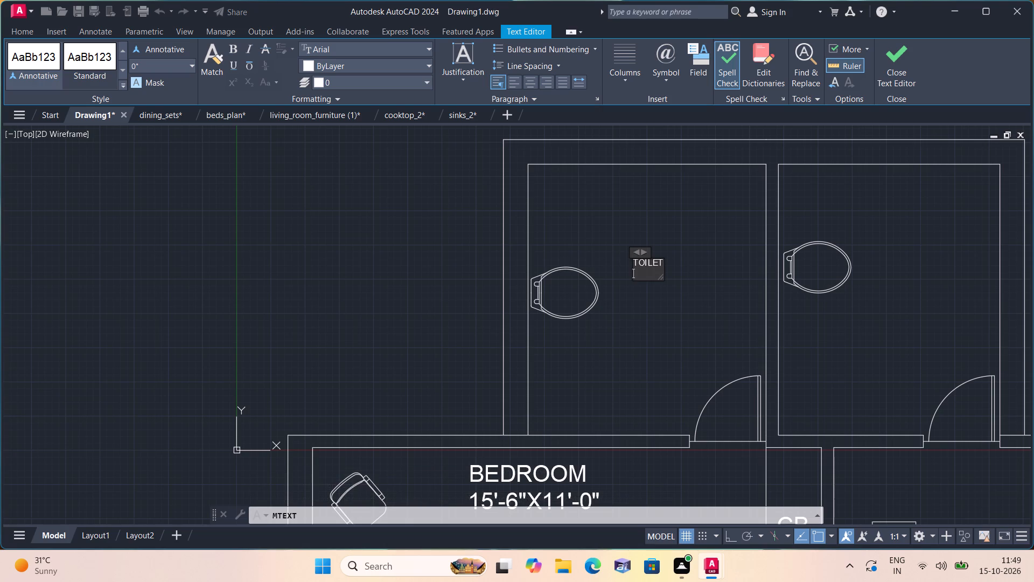
text(7'-3"X)
text(8'-3")
click(668, 308)
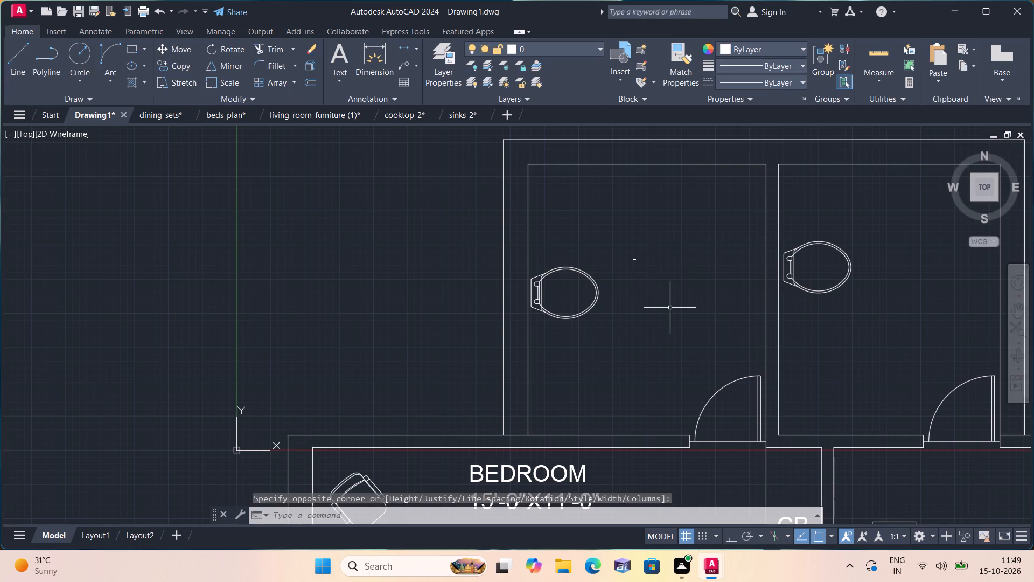
Add a two-line multiline text label reading TOILET, 6'-9"X8'-3" in the right toilet room.
middle_drag(708, 297, 418, 374)
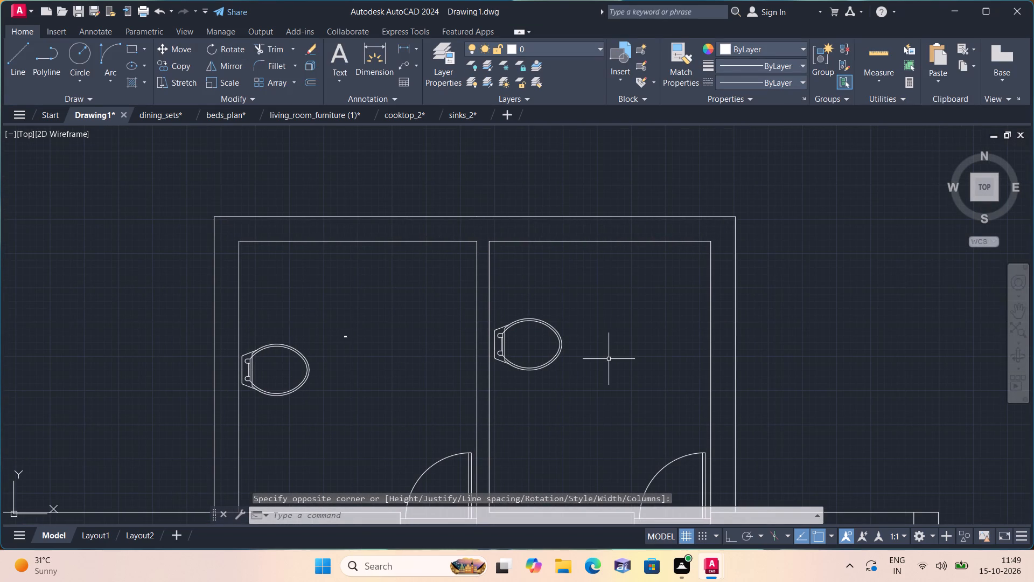
key(space)
triple_click(611, 362)
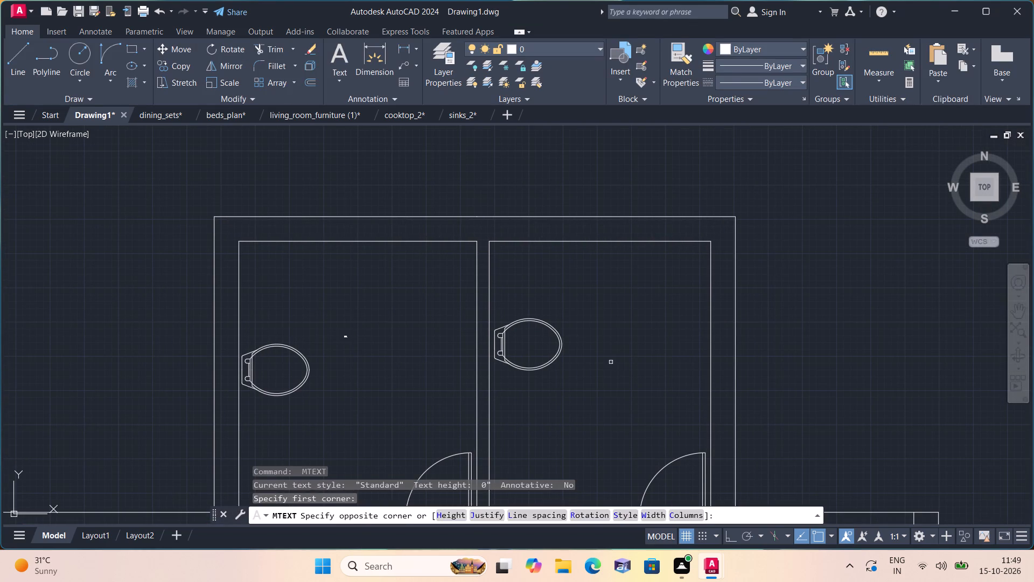
text(TOILET)
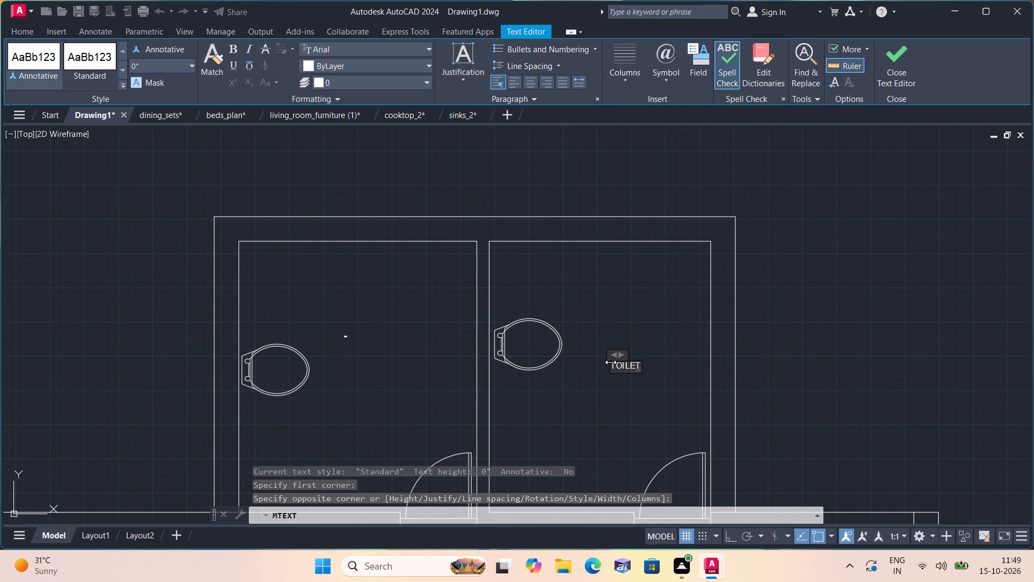
key(Return)
text(6'-)
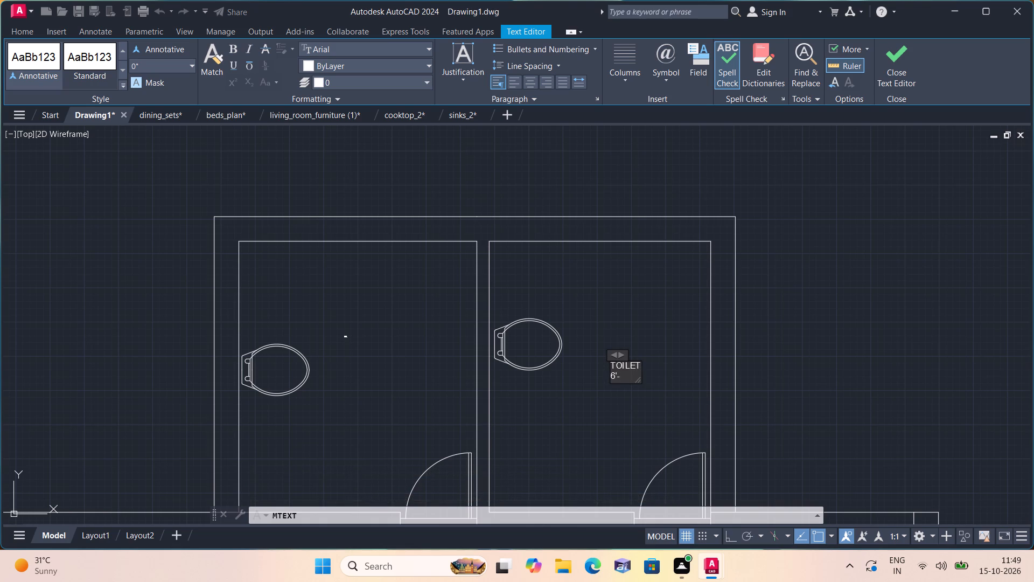
text(9"X)
text(8'-3")
click(626, 421)
Add a two-line multiline text label reading TERR, 28SQFT in the open area left of the toilets, above the bedroom.
middle_drag(612, 418, 702, 269)
middle_drag(161, 268, 179, 280)
scroll(165, 270, down, 1)
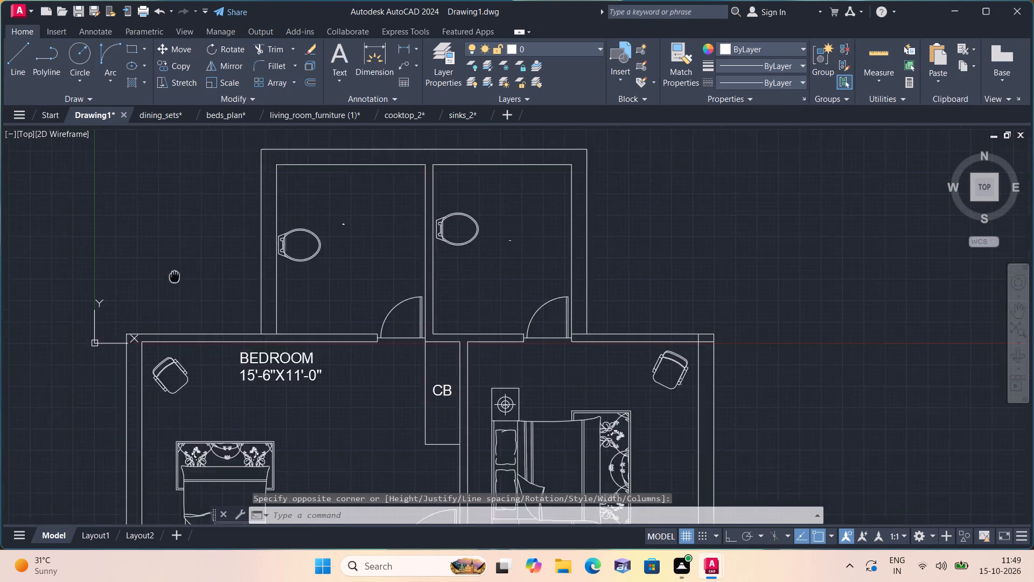
middle_drag(179, 280, 331, 385)
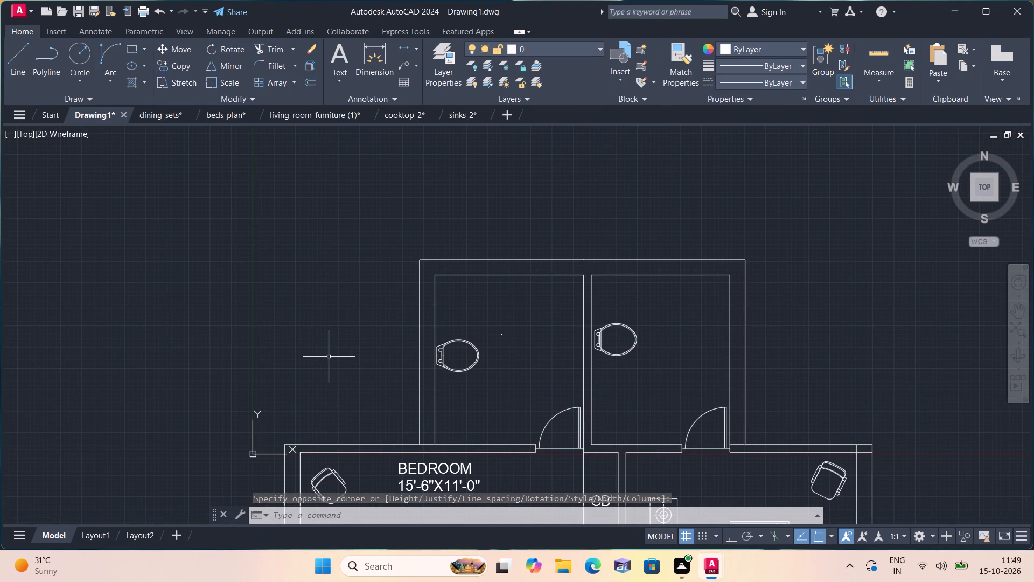
key(space)
double_click(329, 357)
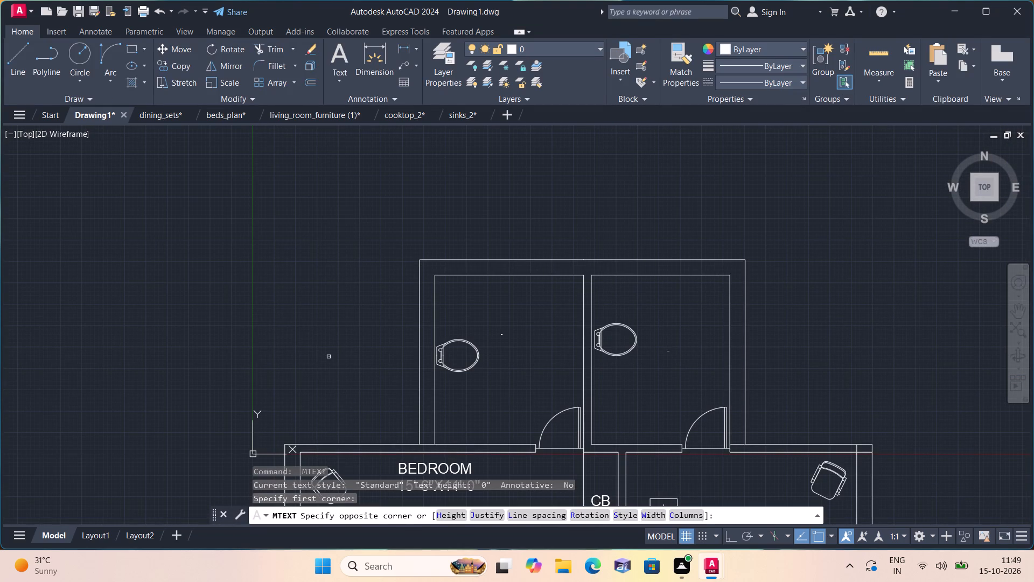
click(329, 357)
text(TERR)
key(Return)
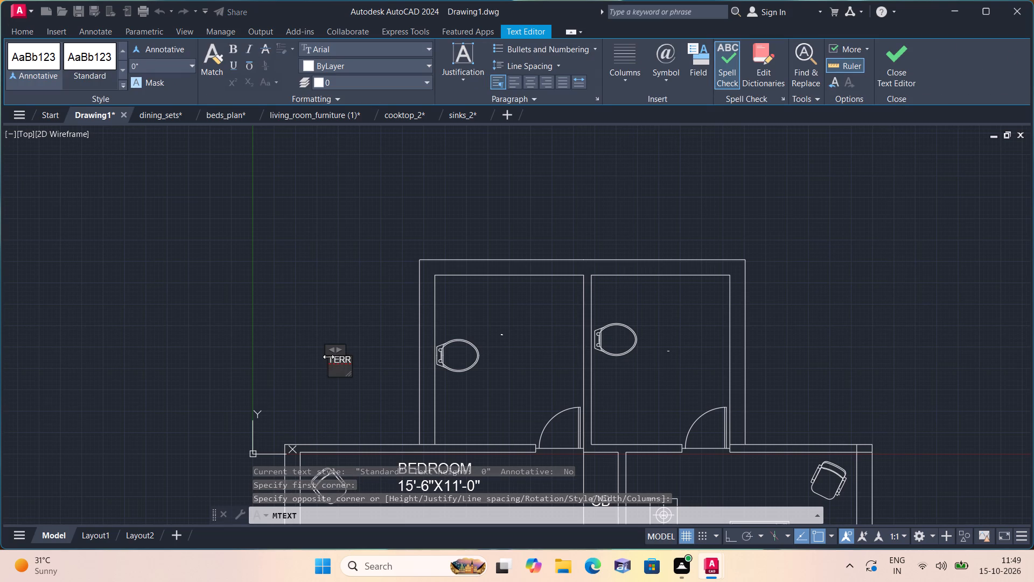
text(28)
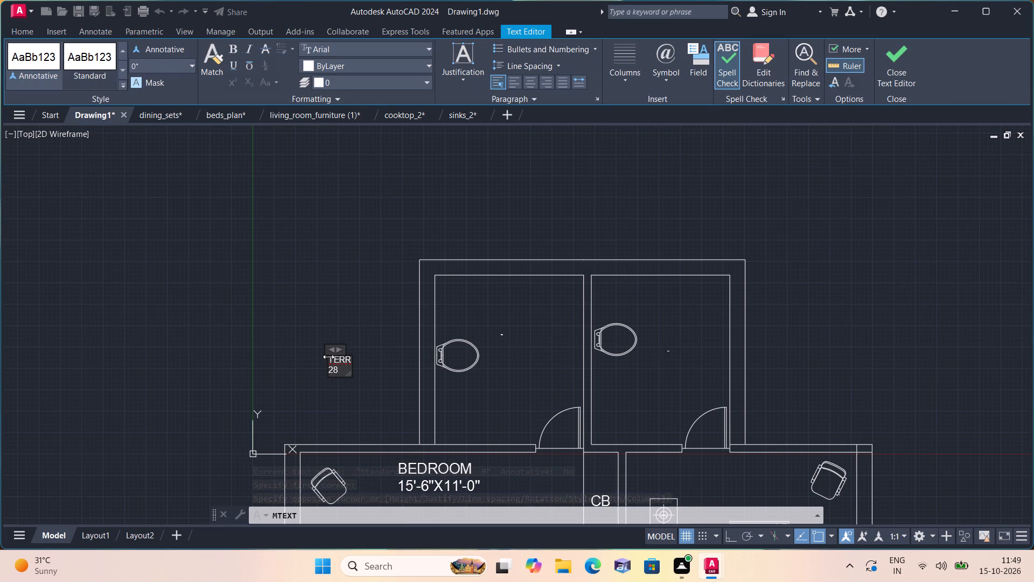
text(SQFT)
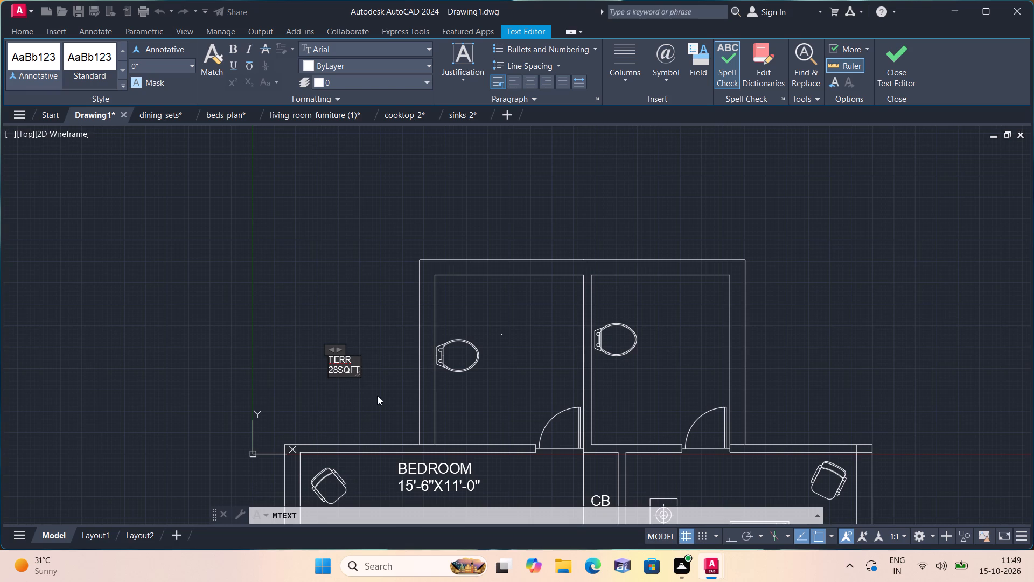
click(377, 397)
Add a two-line multiline text label reading TERR, 28SQFT in the open area right of the toilets.
middle_drag(360, 370, 285, 413)
middle_drag(714, 390, 701, 378)
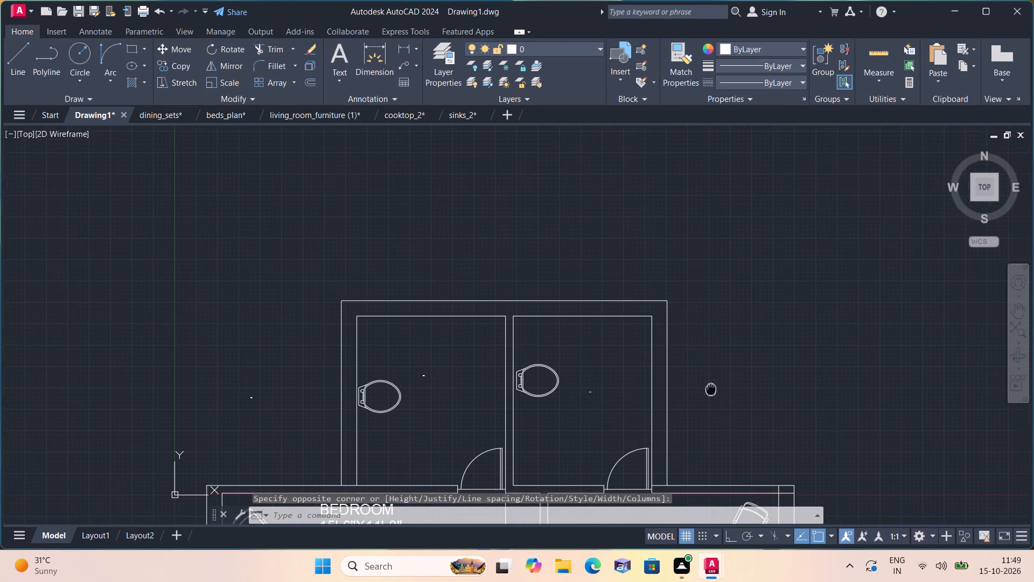
middle_drag(701, 378, 626, 298)
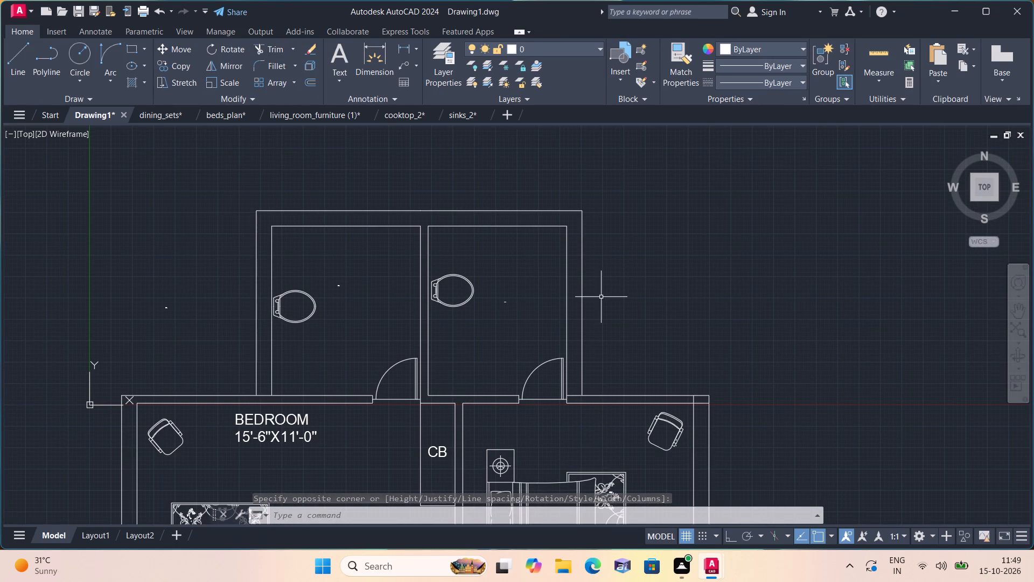
key(space)
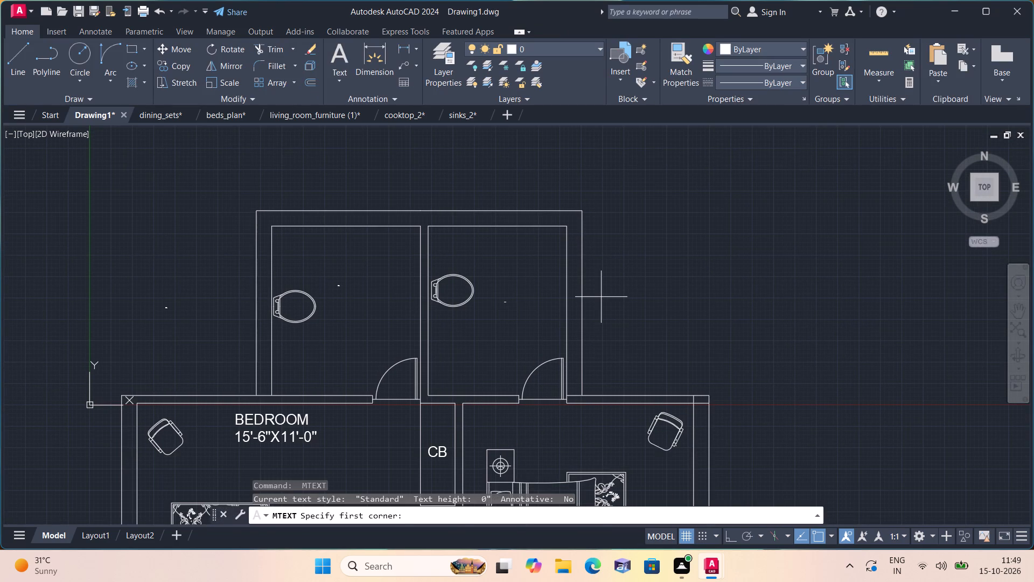
triple_click(601, 297)
click(601, 297)
text(TERR)
key(Return)
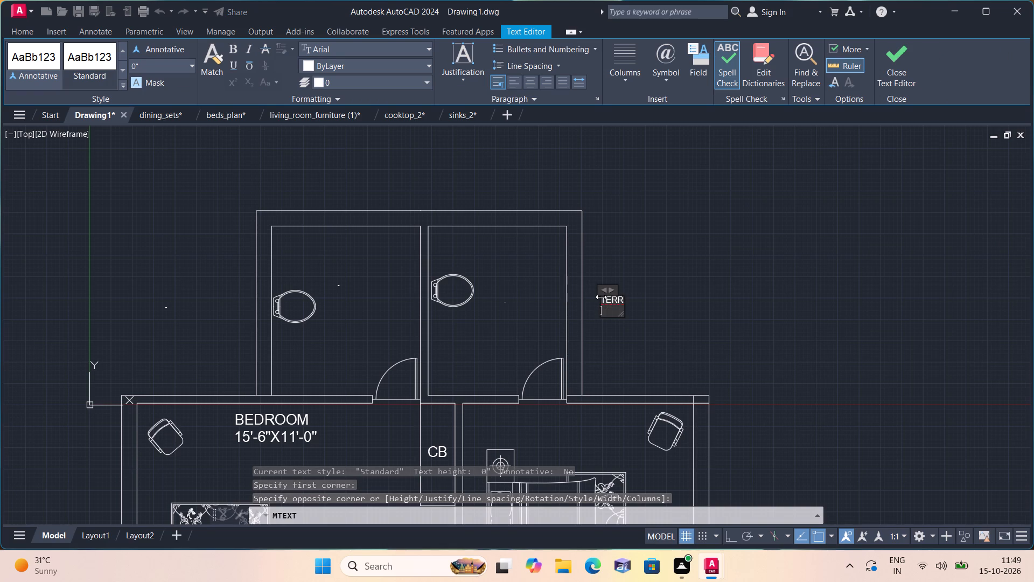
text(28)
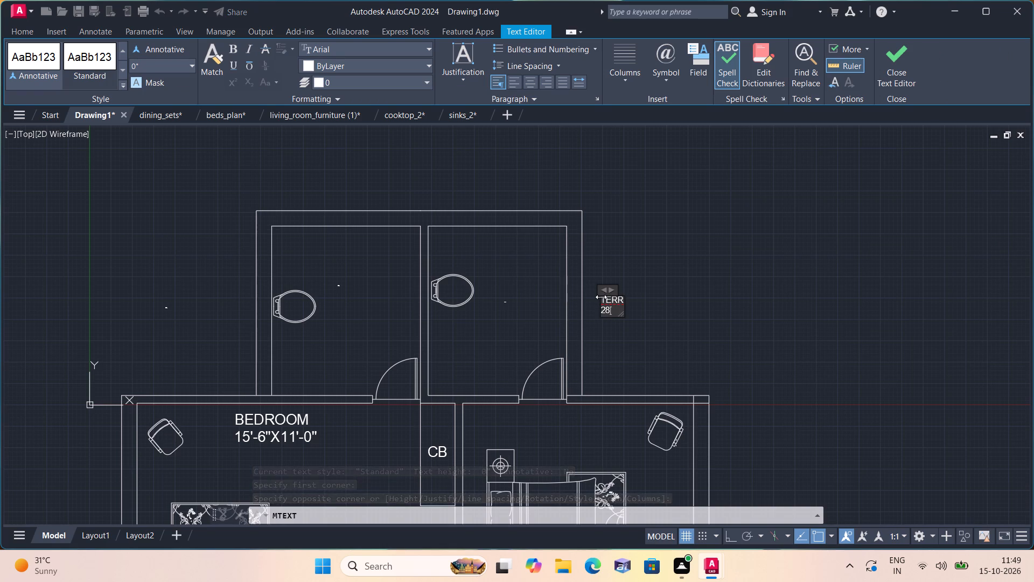
text(SQFT)
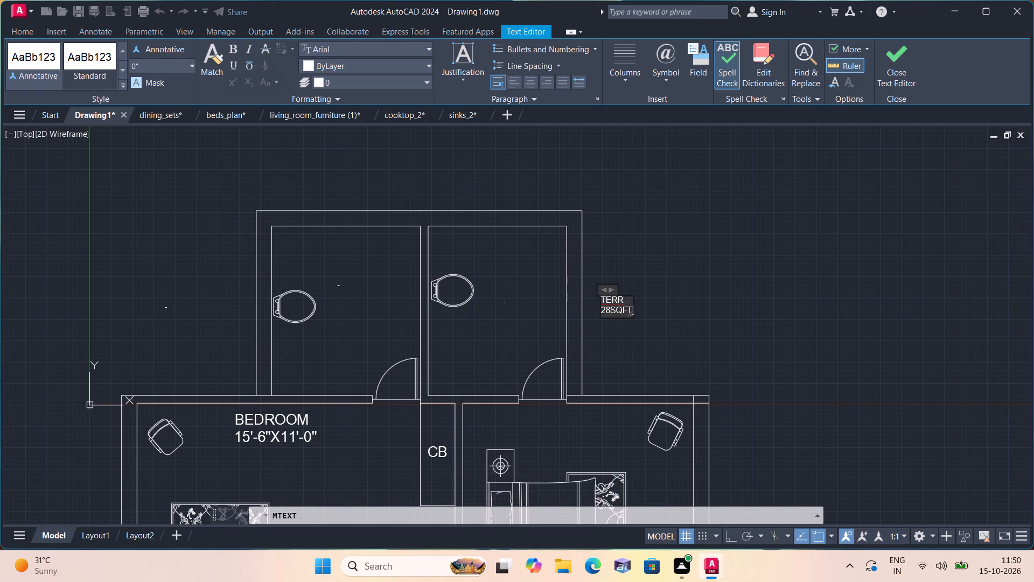
click(679, 320)
Set the text height of the two TOILET and two TERR labels to 6".
scroll(632, 319, up, 2)
drag(629, 324, 599, 286)
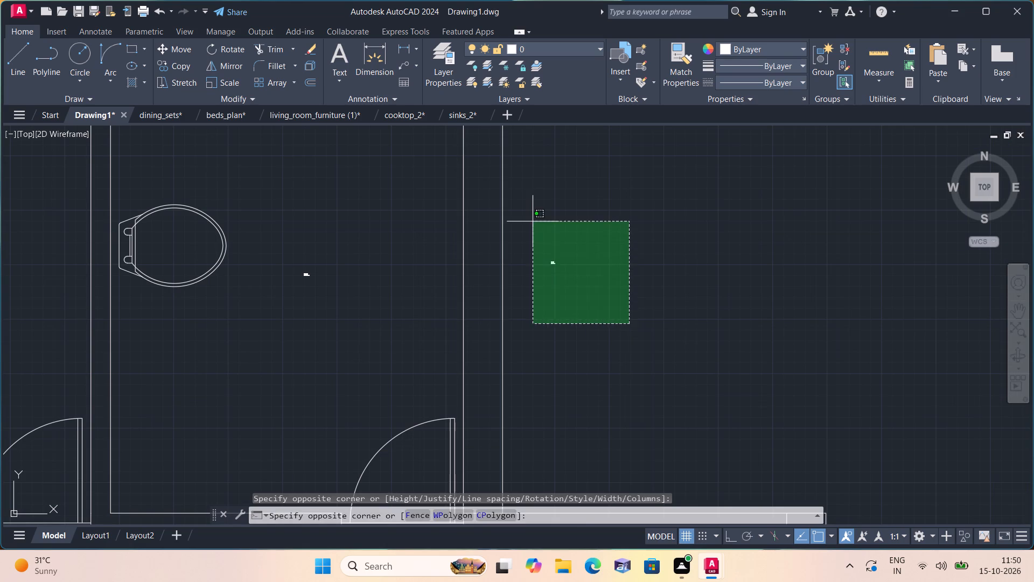
click(531, 218)
scroll(404, 294, down, 1)
drag(391, 307, 376, 290)
click(331, 253)
scroll(190, 265, down, 1)
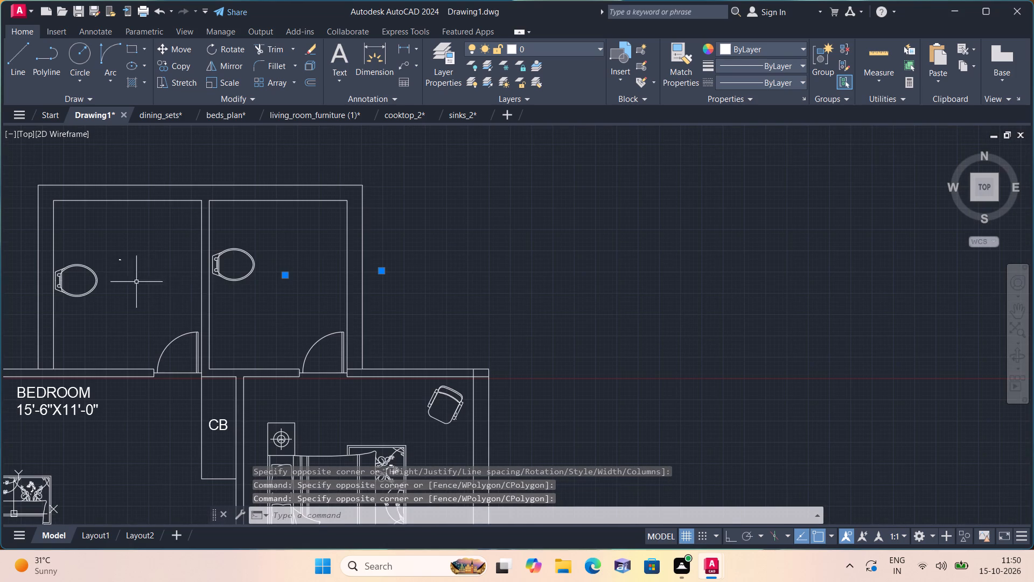
click(163, 284)
click(116, 244)
middle_drag(118, 247, 268, 276)
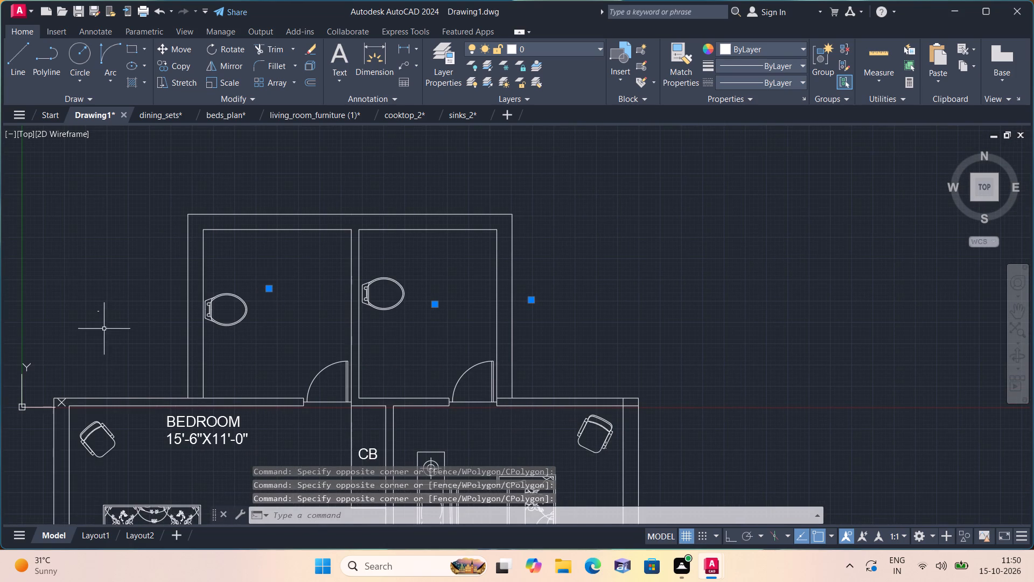
click(104, 330)
click(63, 269)
right_click(126, 280)
click(202, 530)
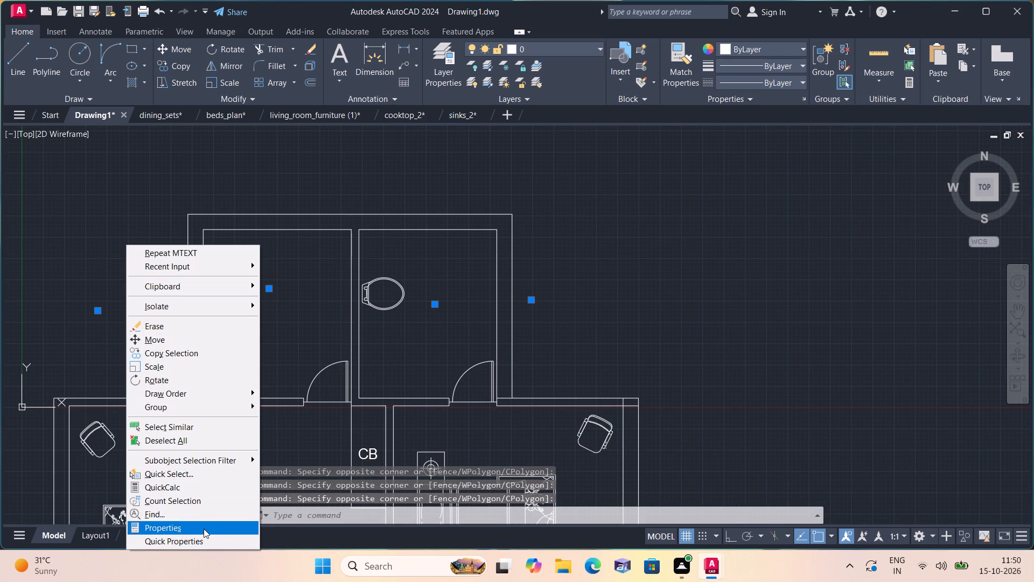
click(104, 315)
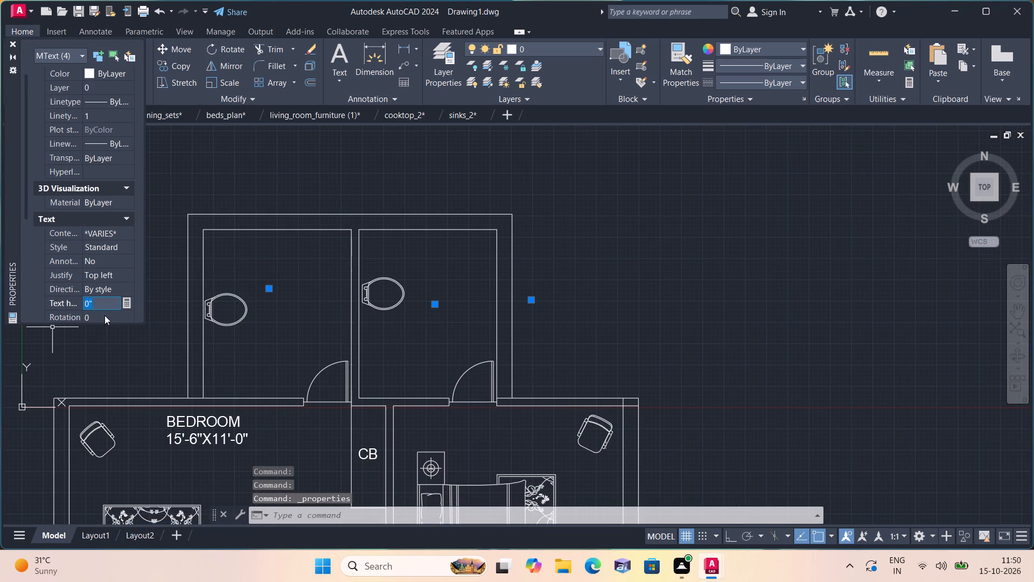
key(BackSpace)
text(6")
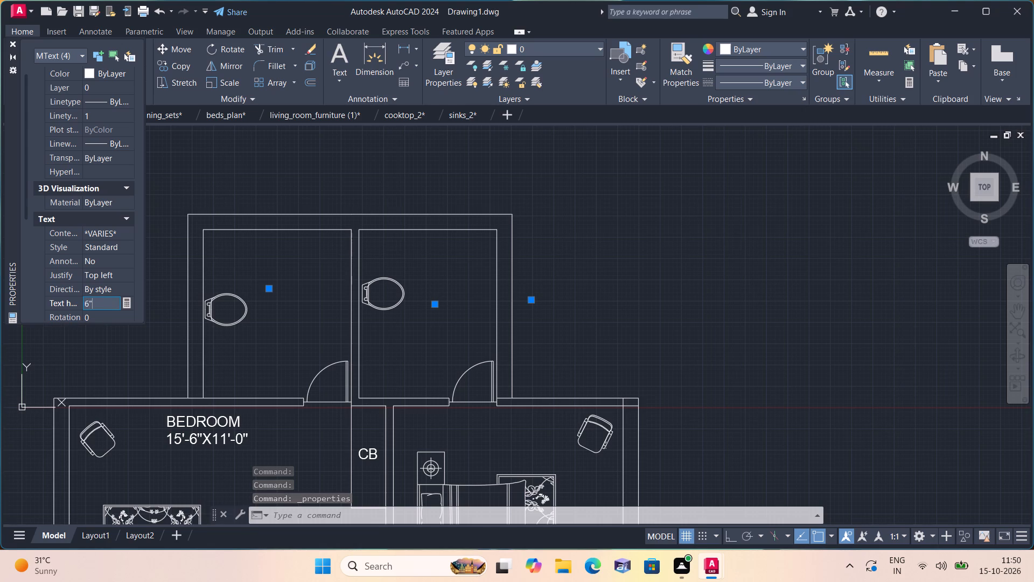
click(181, 163)
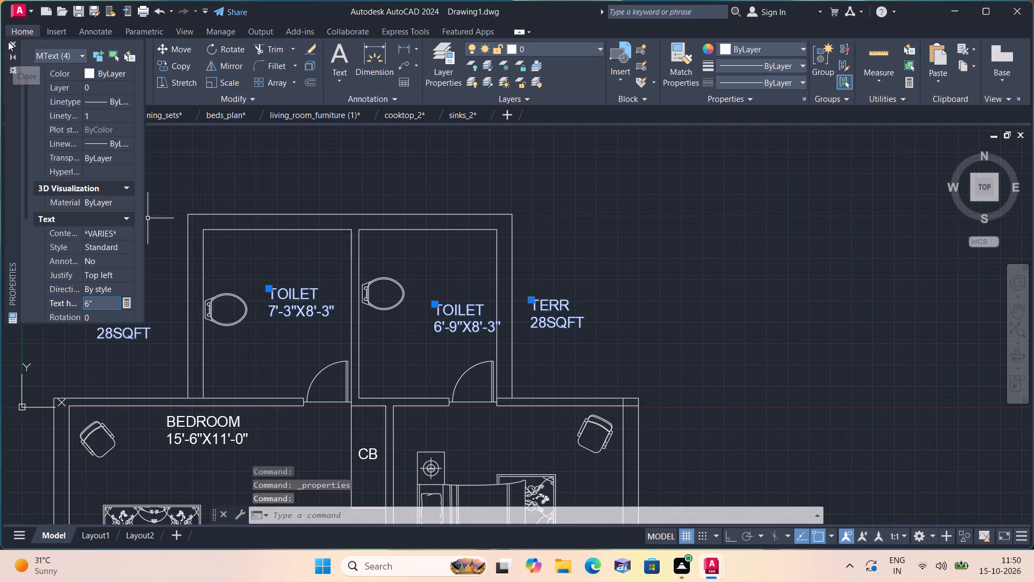
click(8, 41)
key(Escape)
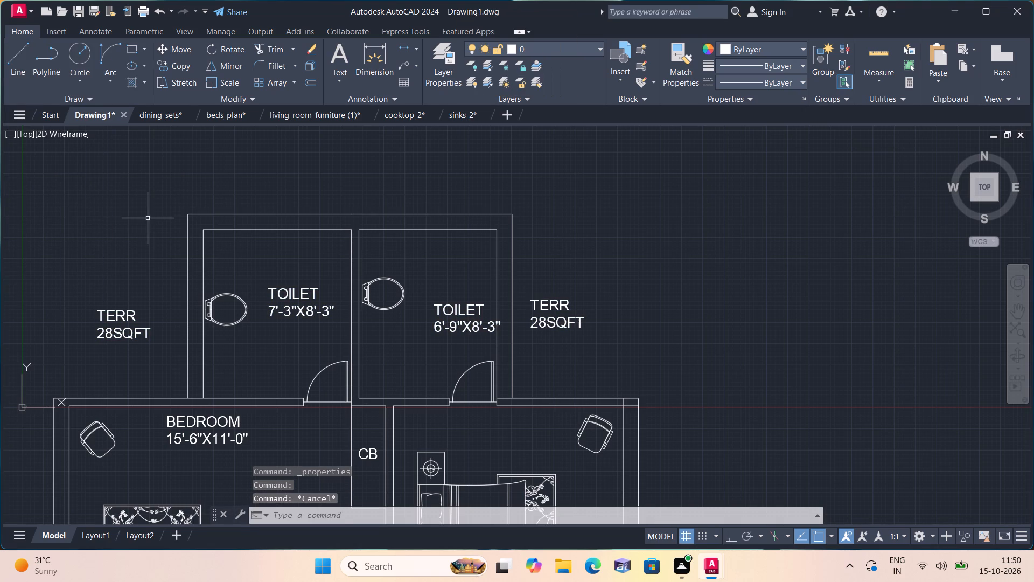
Draw a 1' horizontal line outward to the left from the left bedroom's upper outer wall corner.
scroll(486, 362, down, 1)
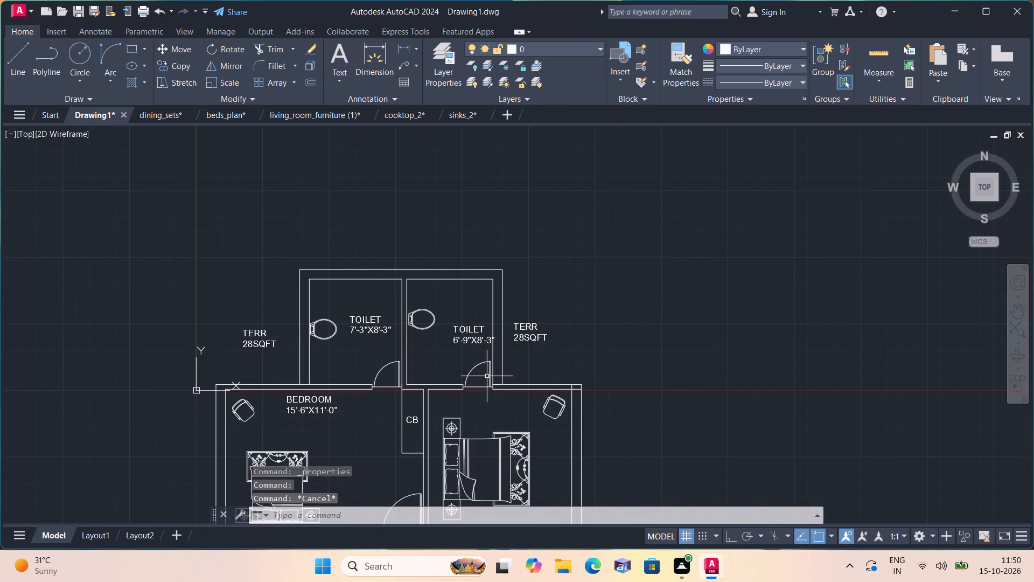
middle_drag(485, 376, 462, 302)
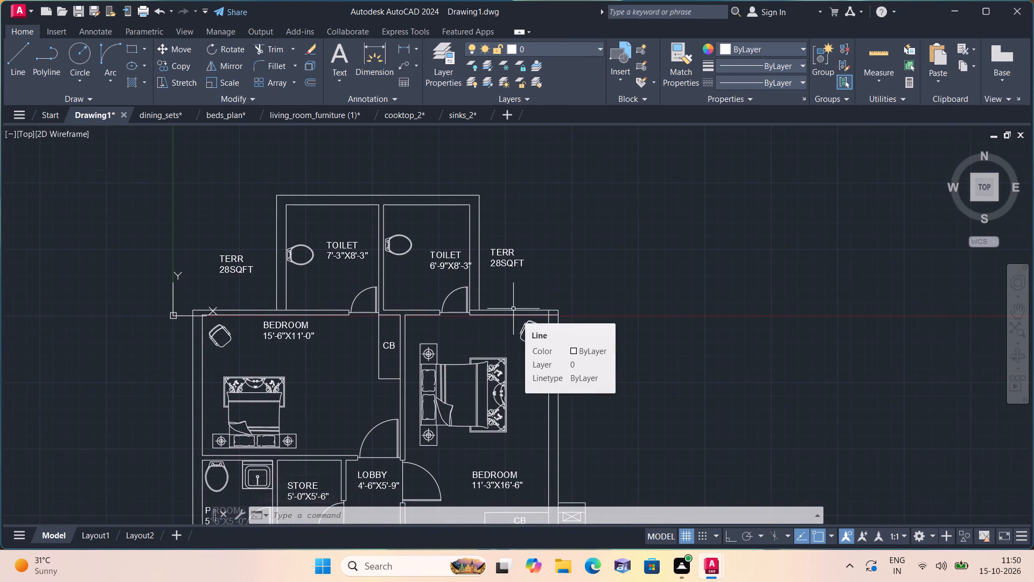
text(l)
key(space)
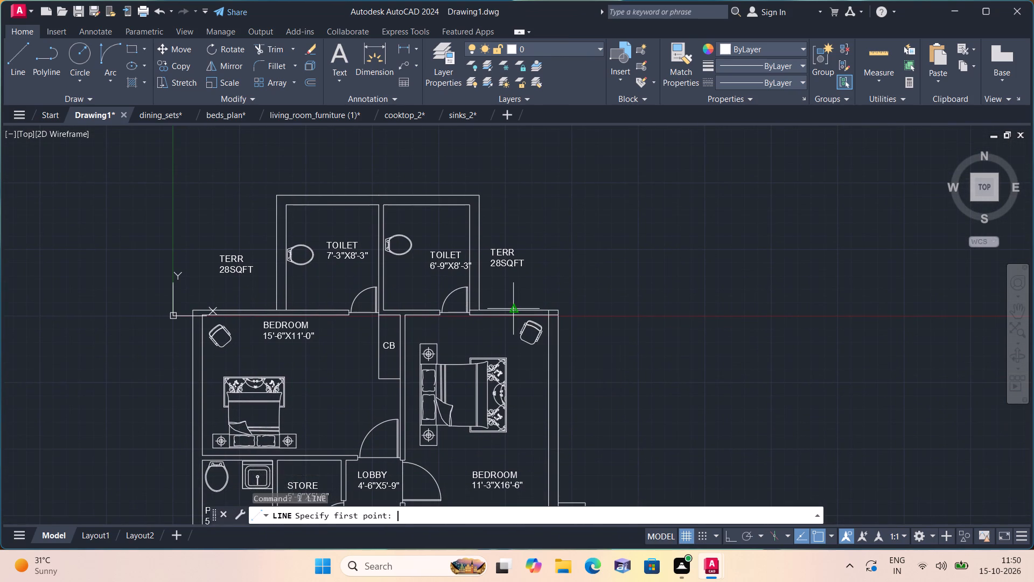
scroll(352, 352, up, 2)
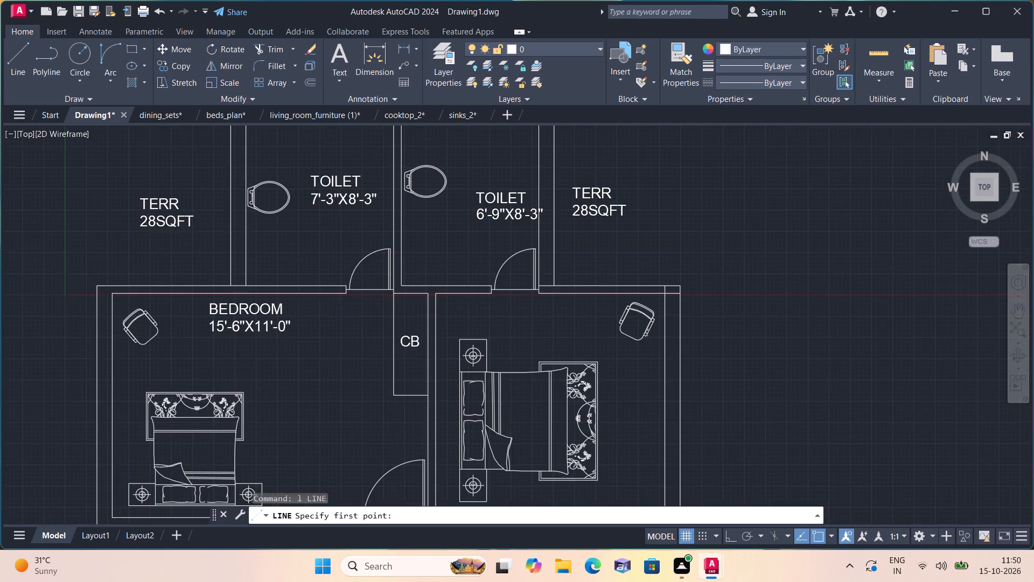
scroll(308, 322, down, 3)
scroll(213, 307, up, 3)
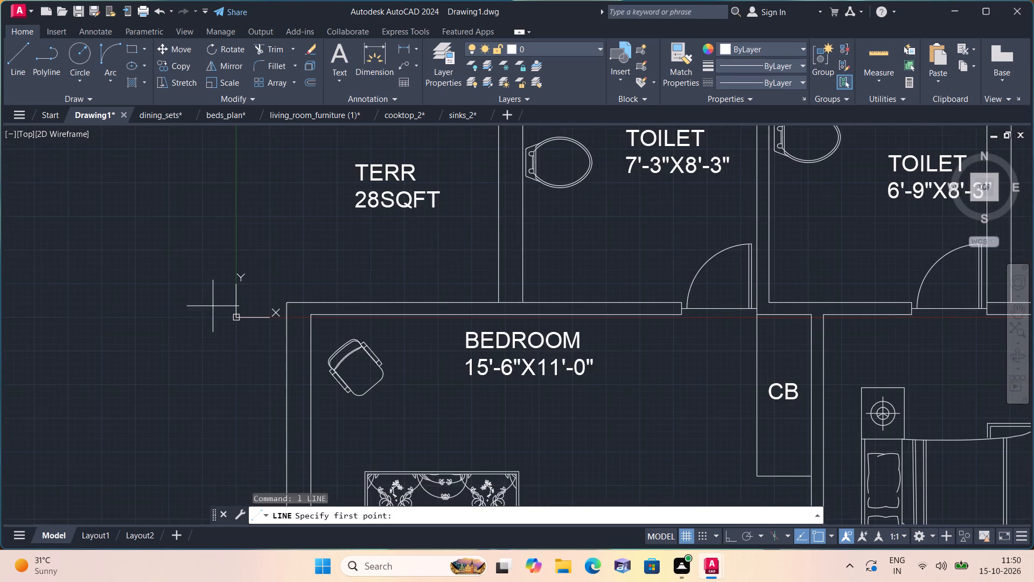
scroll(322, 327, up, 1)
click(264, 287)
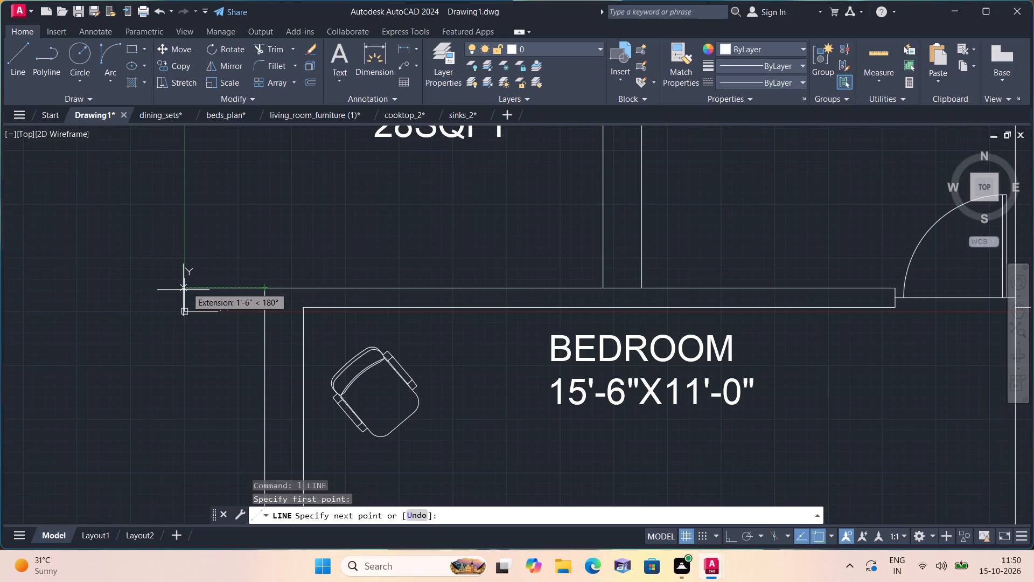
text(1')
key(space)
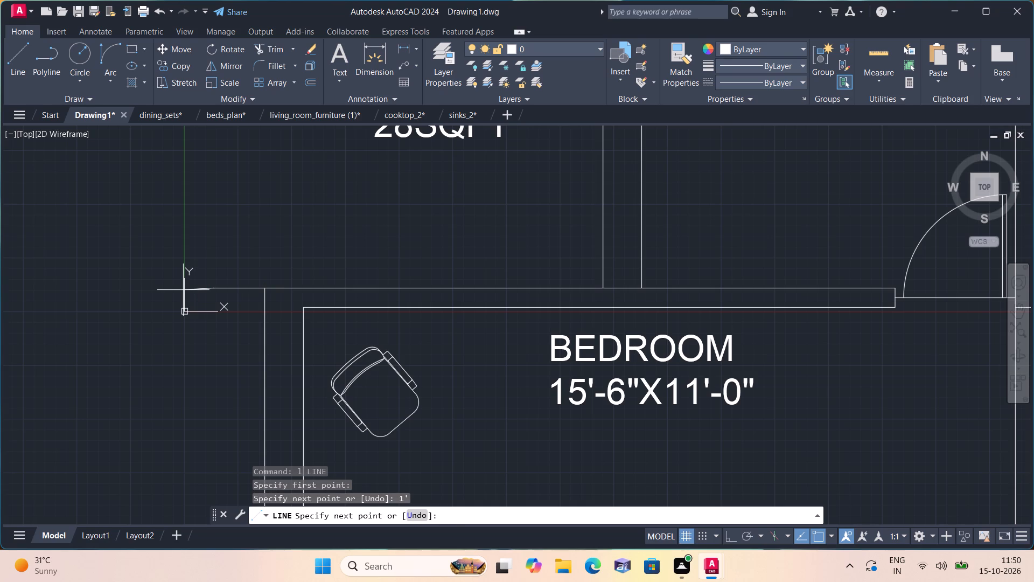
middle_drag(169, 203, 218, 312)
scroll(219, 313, down, 1)
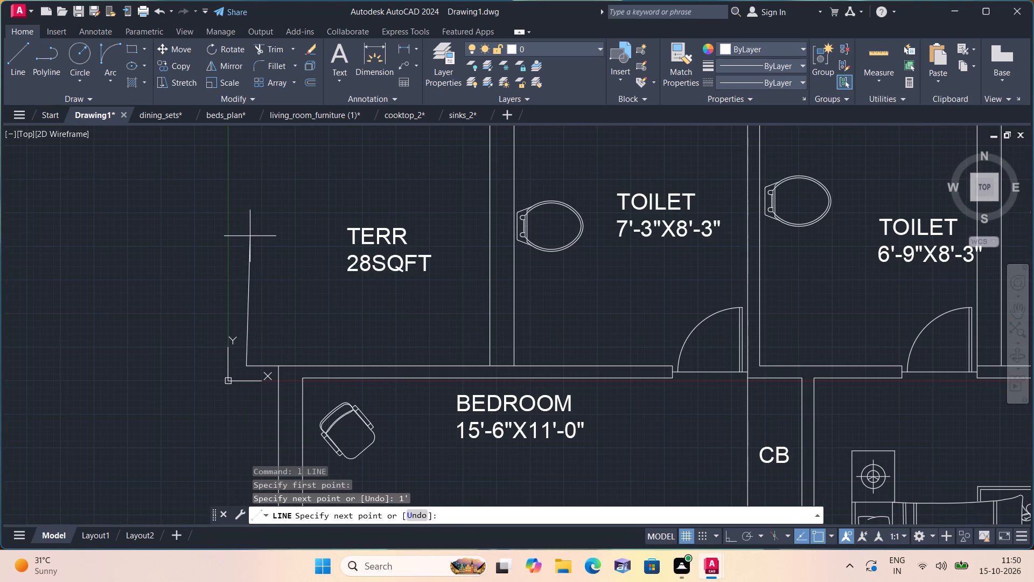
key(F8)
key(space)
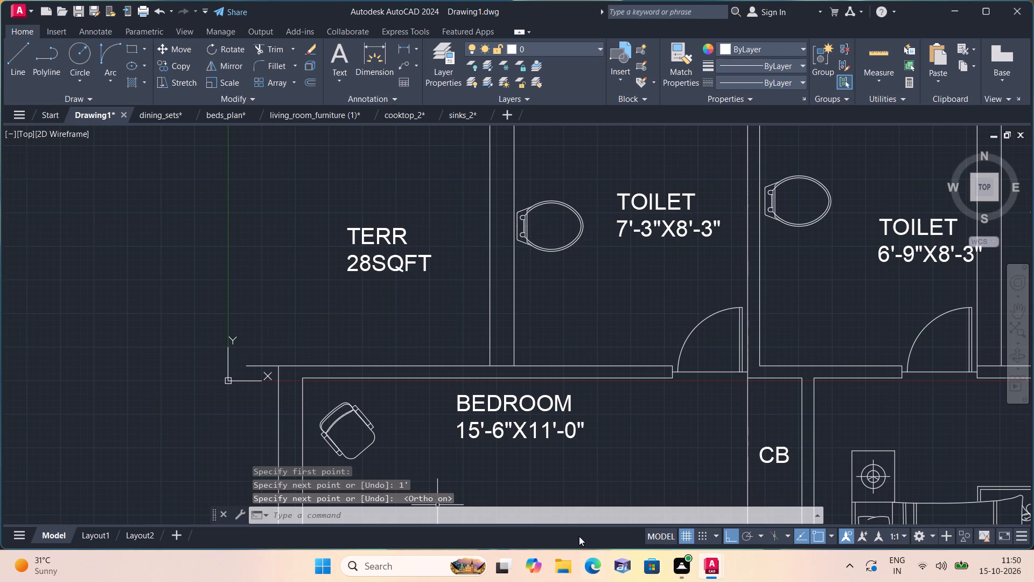
Draw the left terrace outline from the 1' line's free end, about 5'-11" up, and across to the toilet's outer wall.
text(l)
key(space)
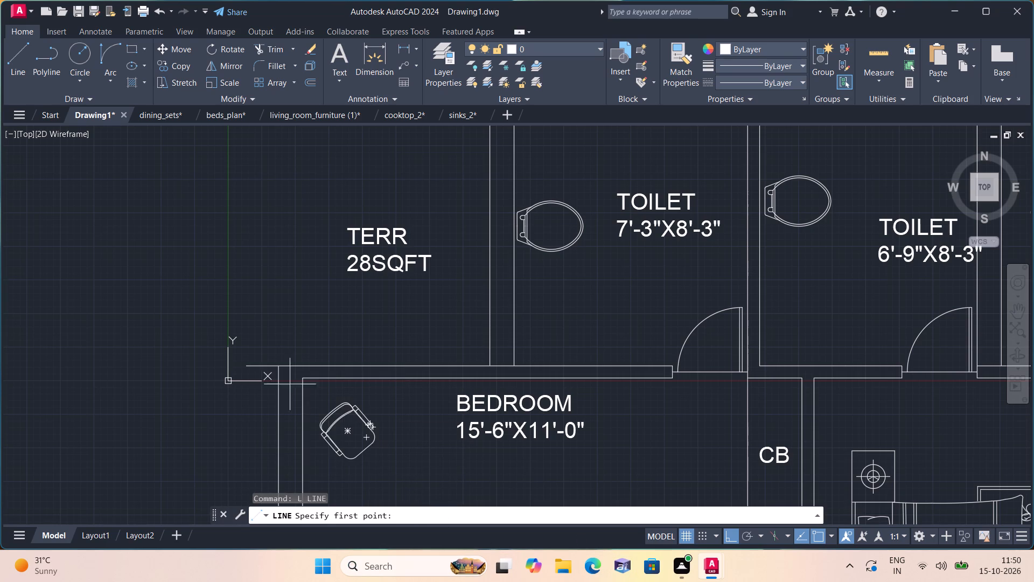
click(243, 363)
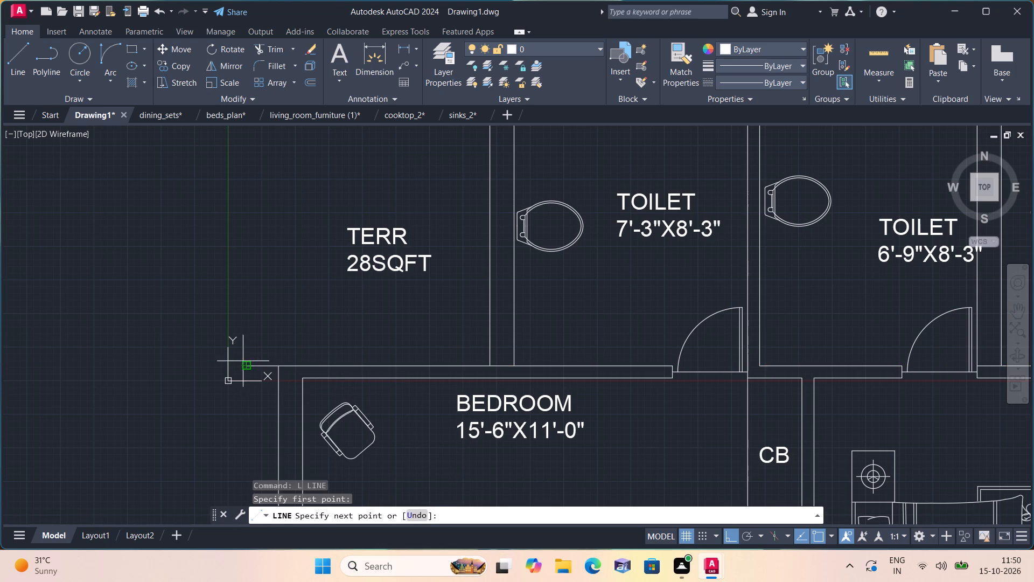
scroll(245, 350, down, 2)
middle_drag(263, 268, 281, 309)
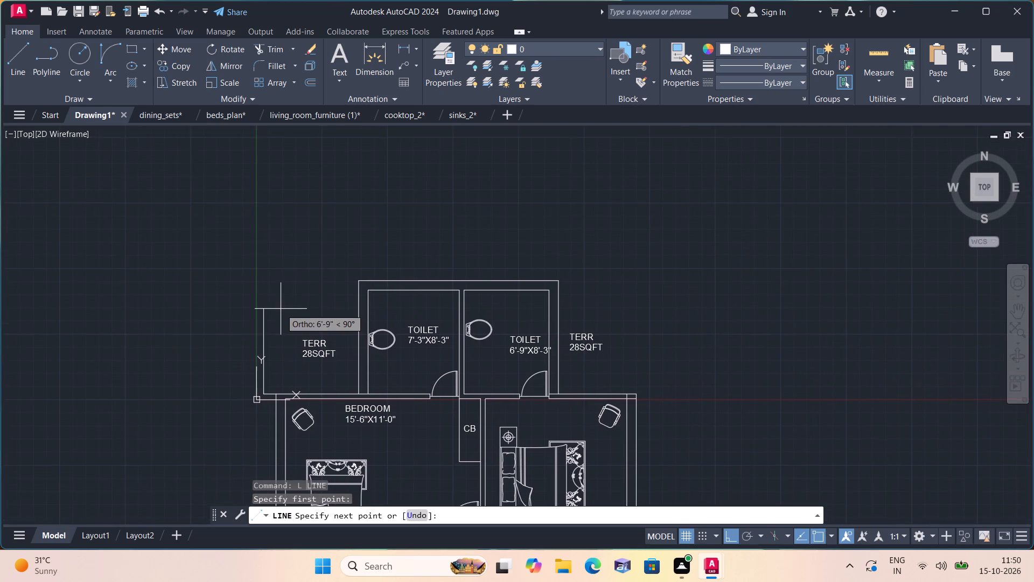
scroll(281, 309, up, 1)
click(262, 324)
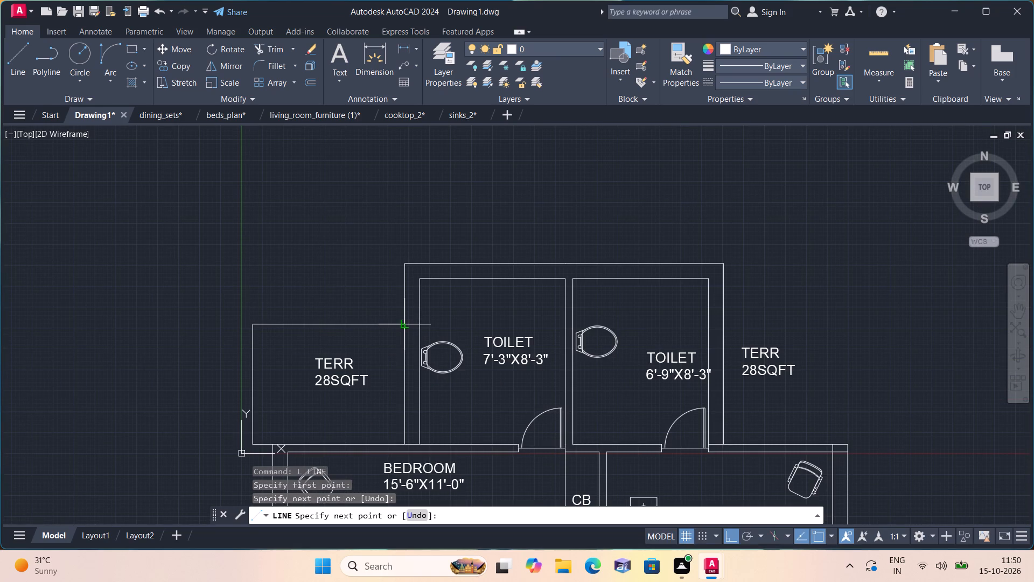
click(408, 325)
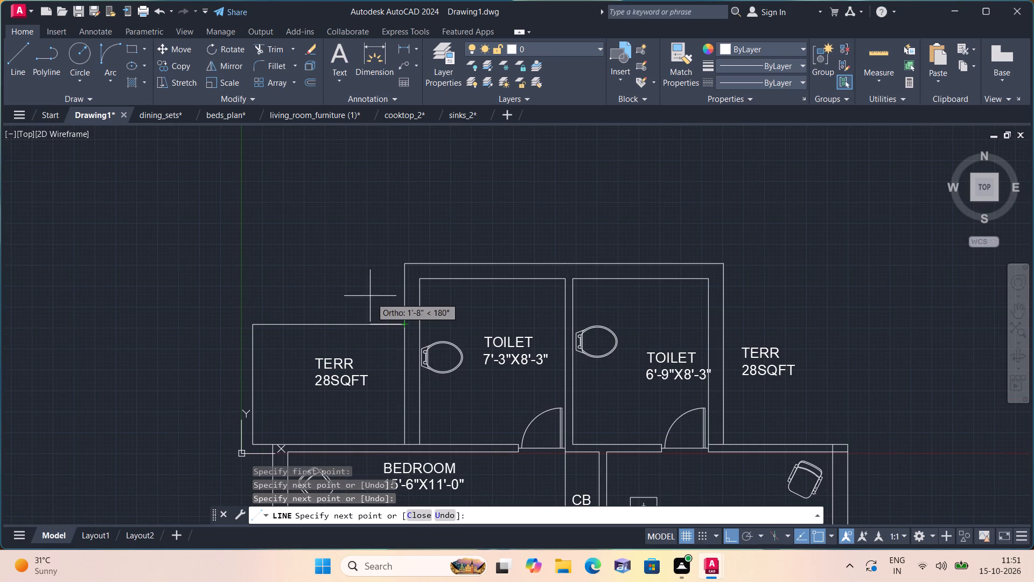
key(space)
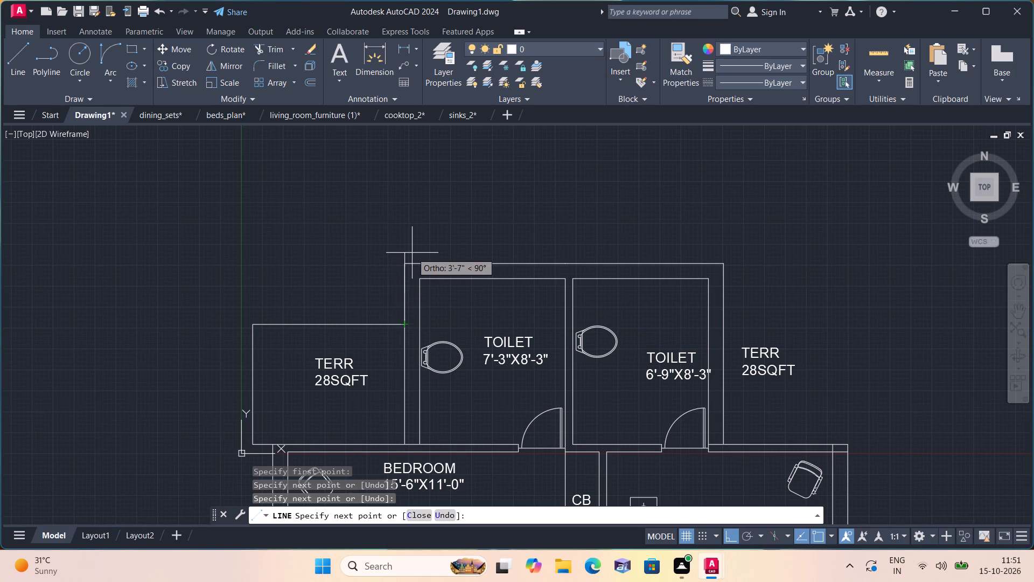
Continue the left terrace's top line across both toilets to align with the right bedroom's outer corner, and down to that corner.
text(l)
key(space)
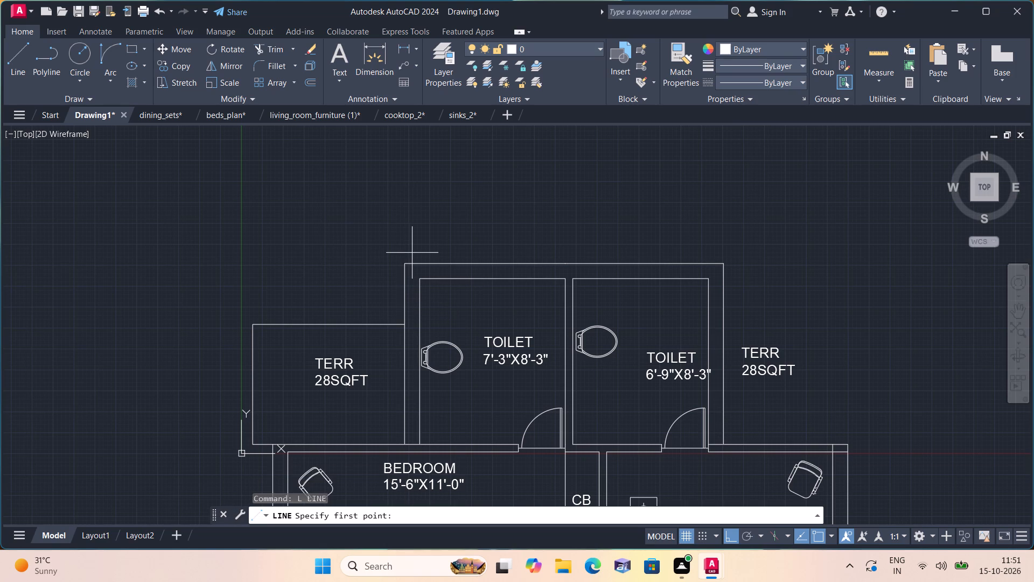
click(408, 325)
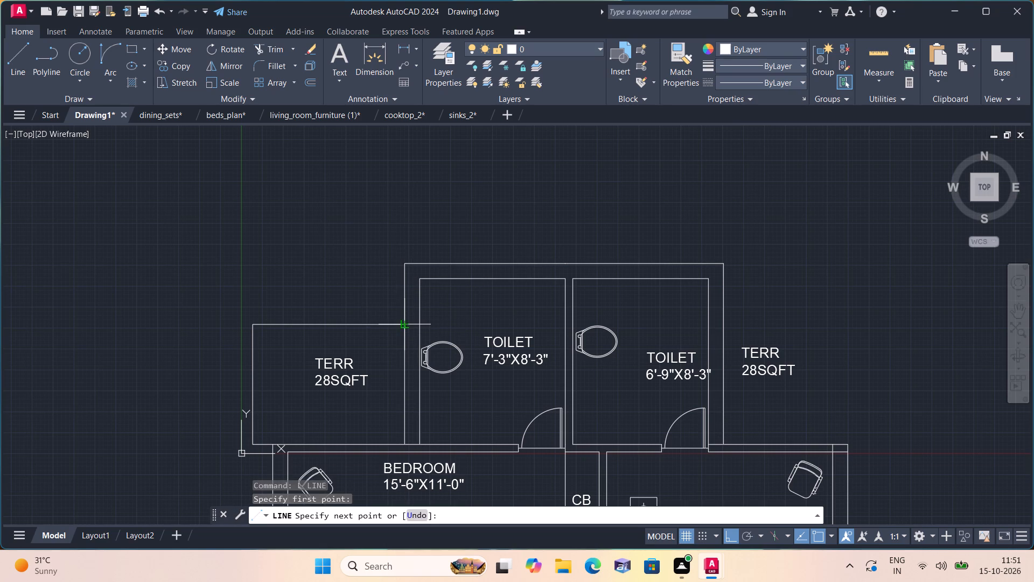
click(720, 324)
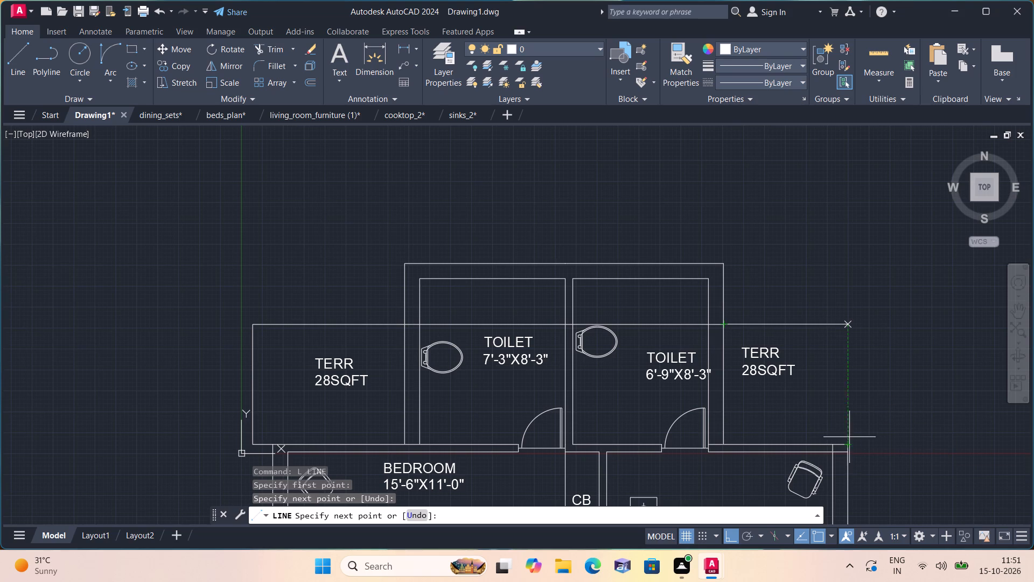
click(848, 324)
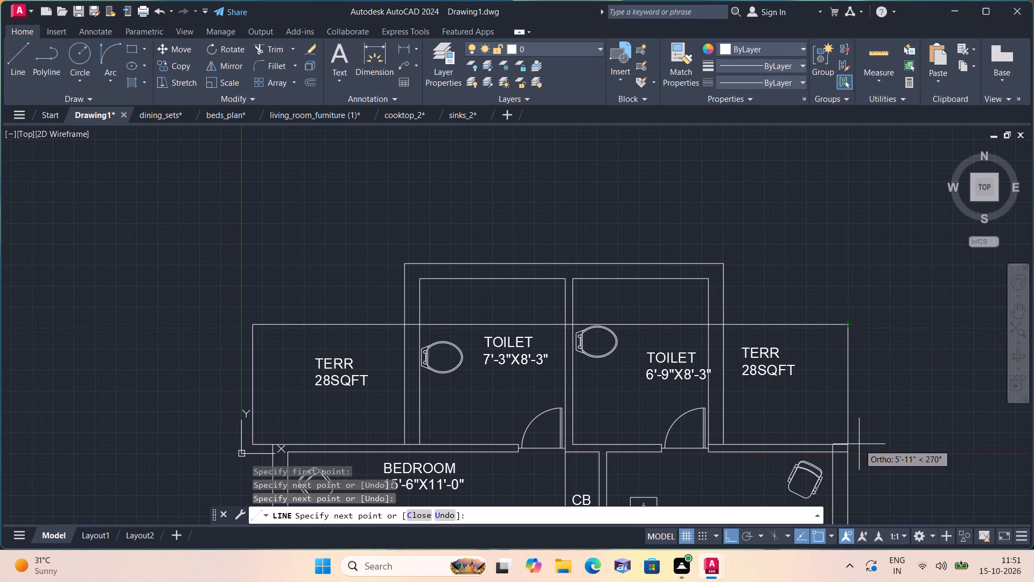
click(853, 443)
key(space)
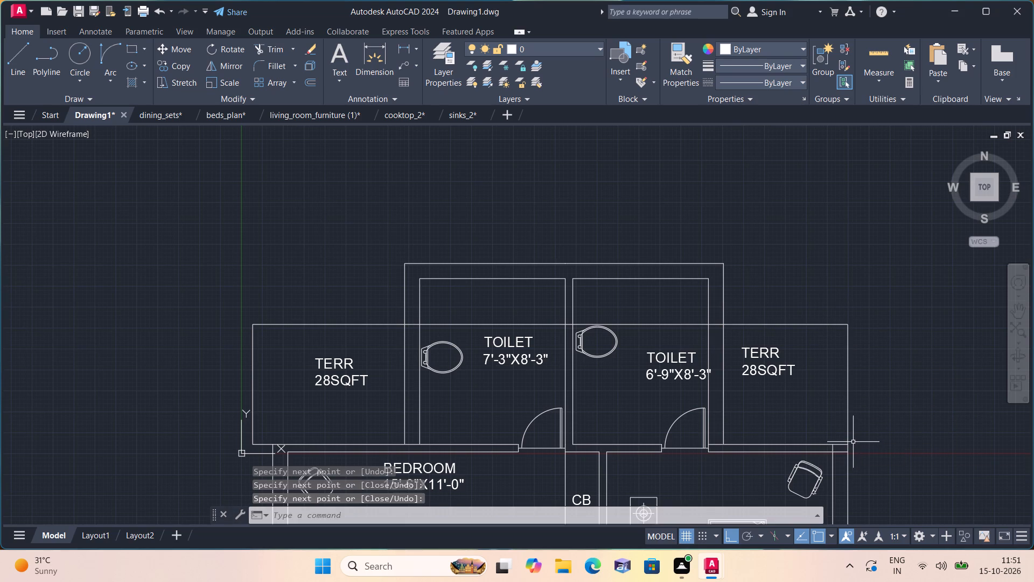
Trim the terrace line where it crosses the left toilet's outer wall and the left toilet's interior.
text(trim)
key(space)
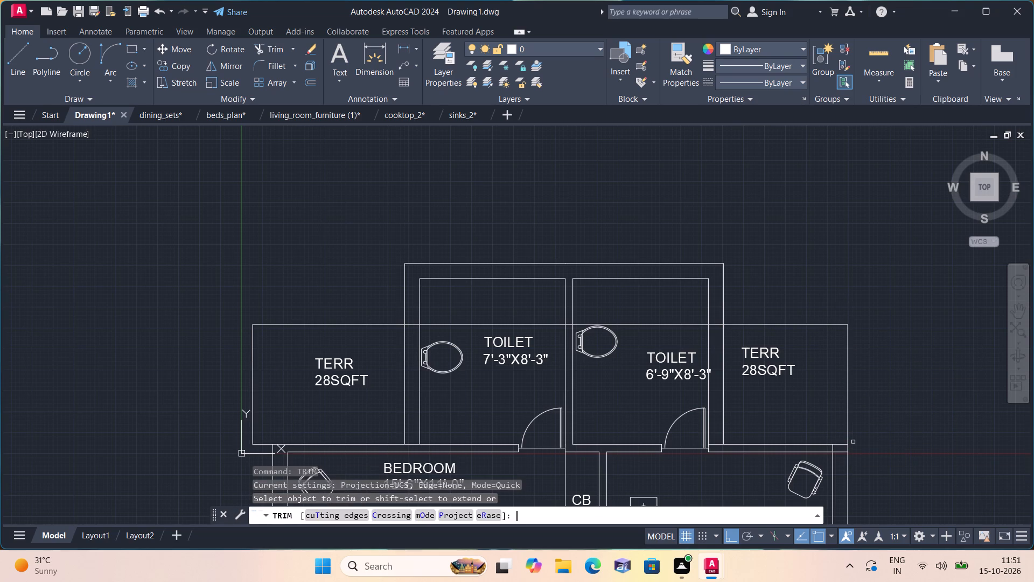
scroll(418, 327, up, 2)
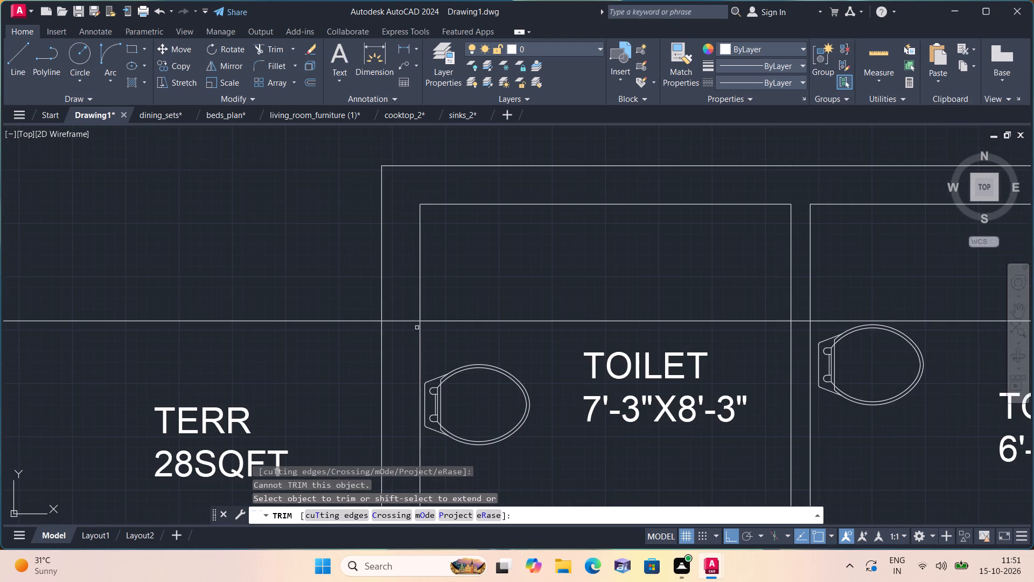
click(390, 316)
click(400, 338)
scroll(402, 310, down, 1)
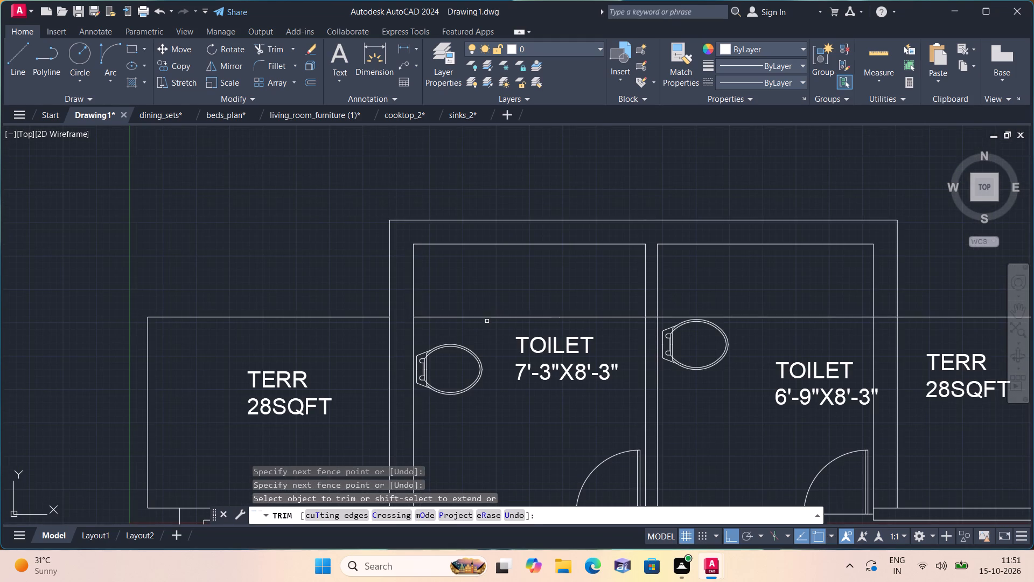
click(485, 313)
click(479, 327)
Trim the terrace line out of the wall between the toilets, the right toilet's interior and its outer wall.
scroll(647, 320, up, 1)
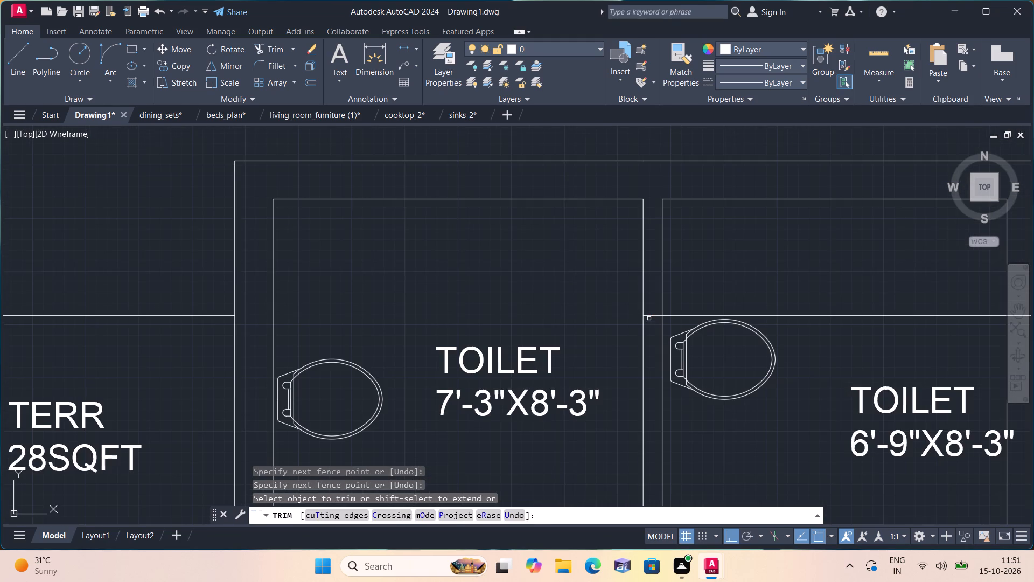
click(650, 316)
scroll(644, 306, down, 2)
click(750, 315)
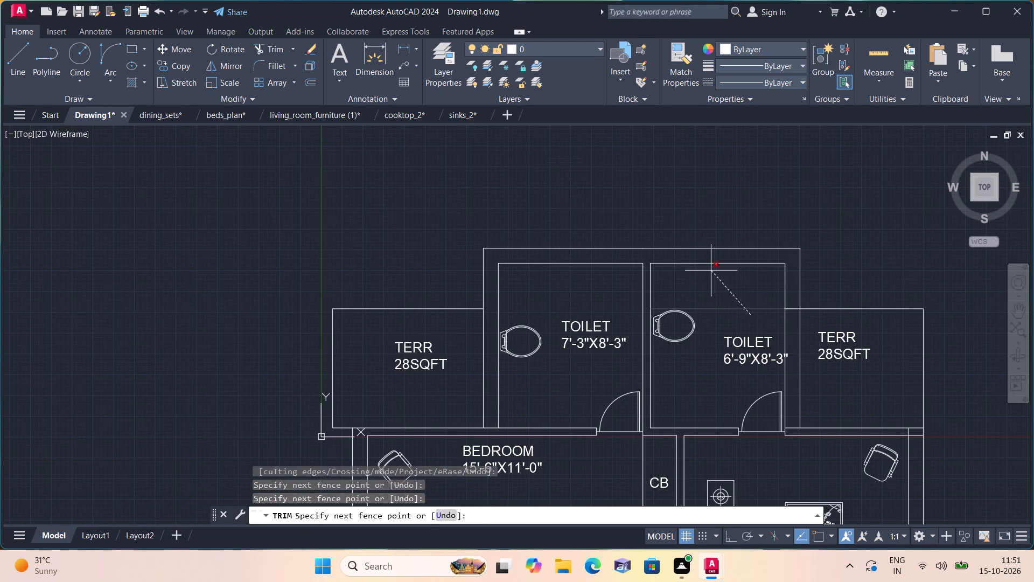
click(712, 282)
scroll(799, 313, up, 1)
click(785, 309)
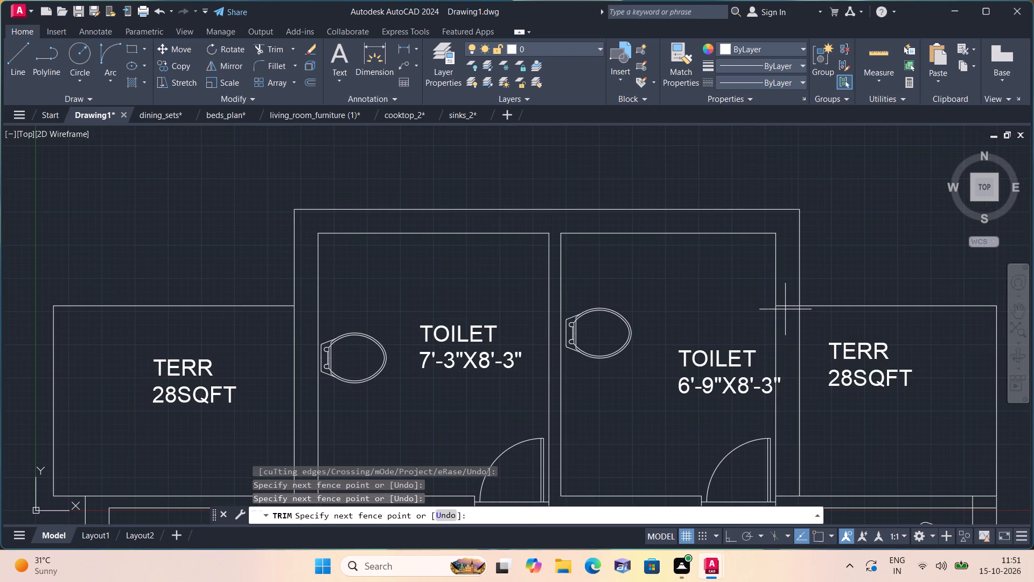
click(785, 307)
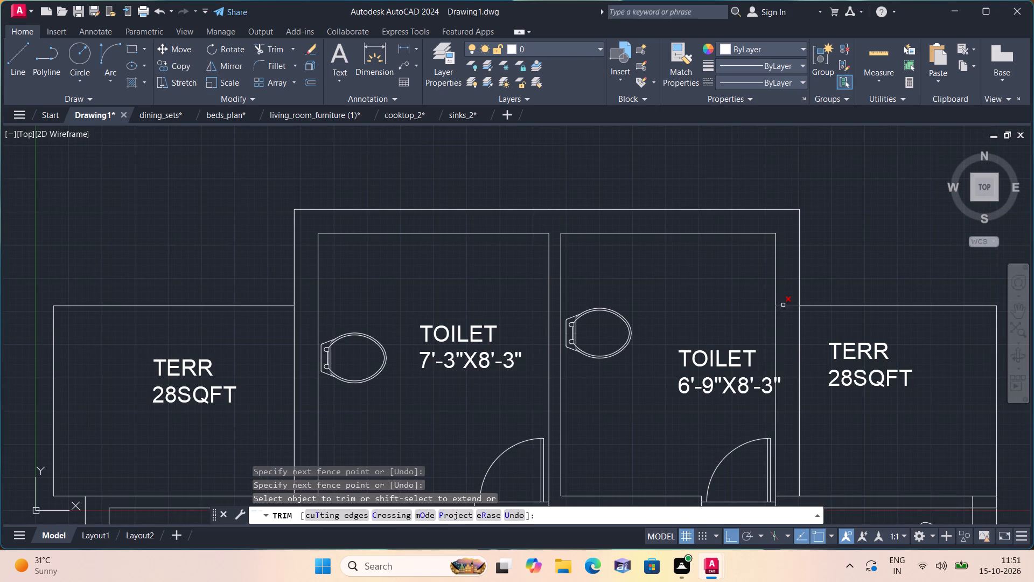
click(784, 304)
scroll(733, 274, down, 1)
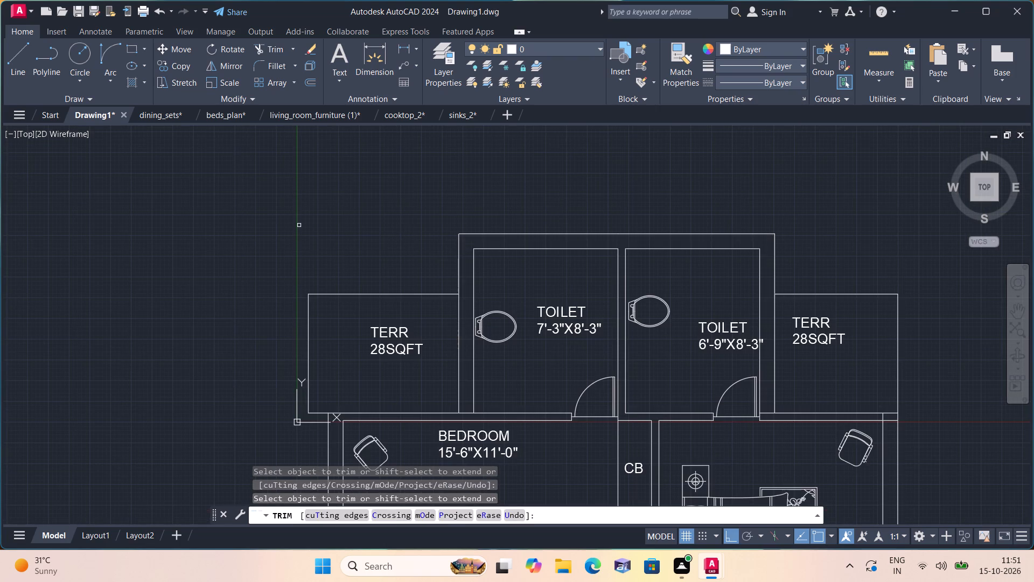
key(space)
Offset the left terrace's short bottom line 4.5" downward beside the left bedroom's outer wall corner.
text(off)
key(space)
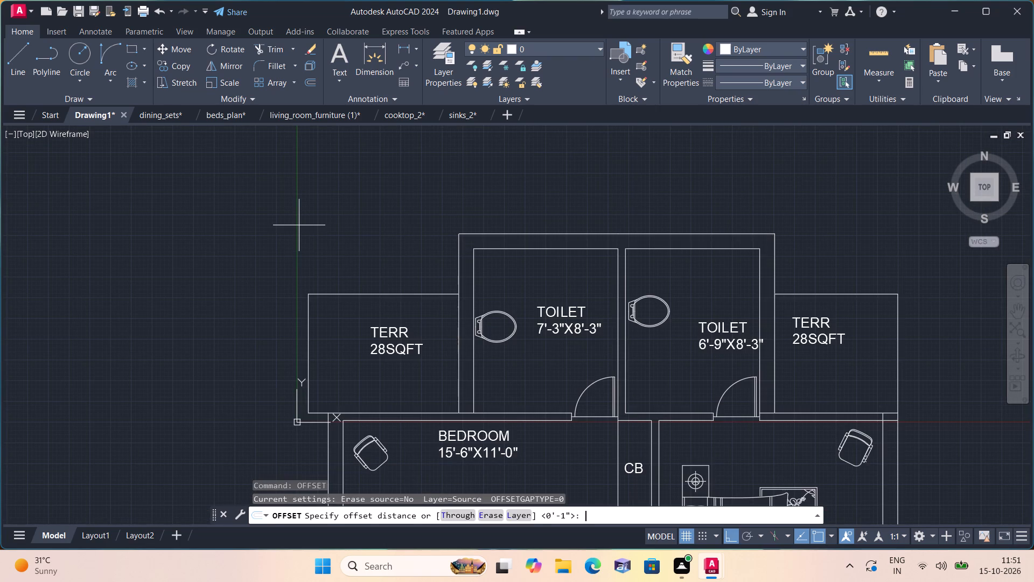
text(4.5)
text(")
key(space)
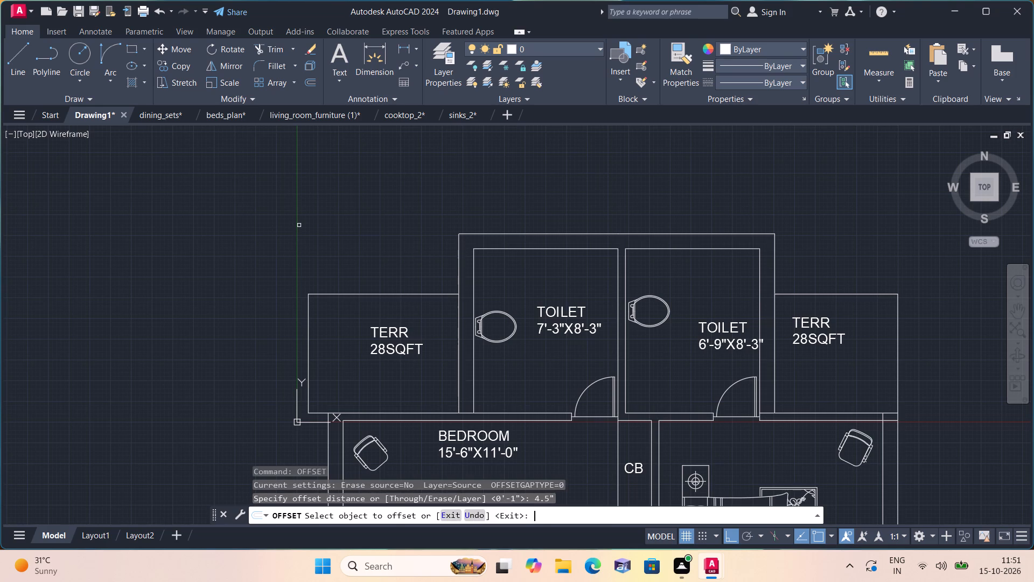
click(313, 410)
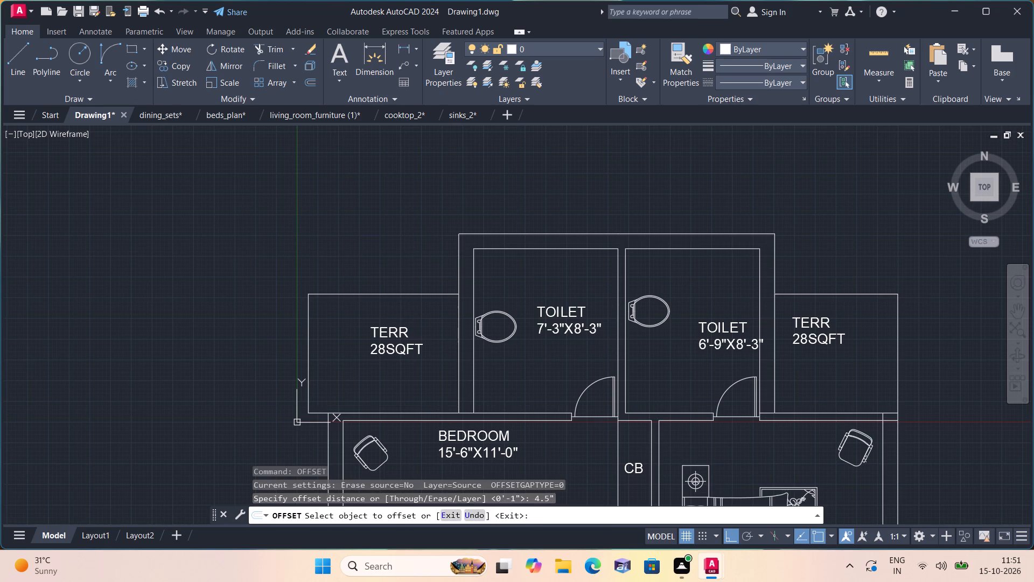
scroll(312, 417, up, 3)
click(313, 406)
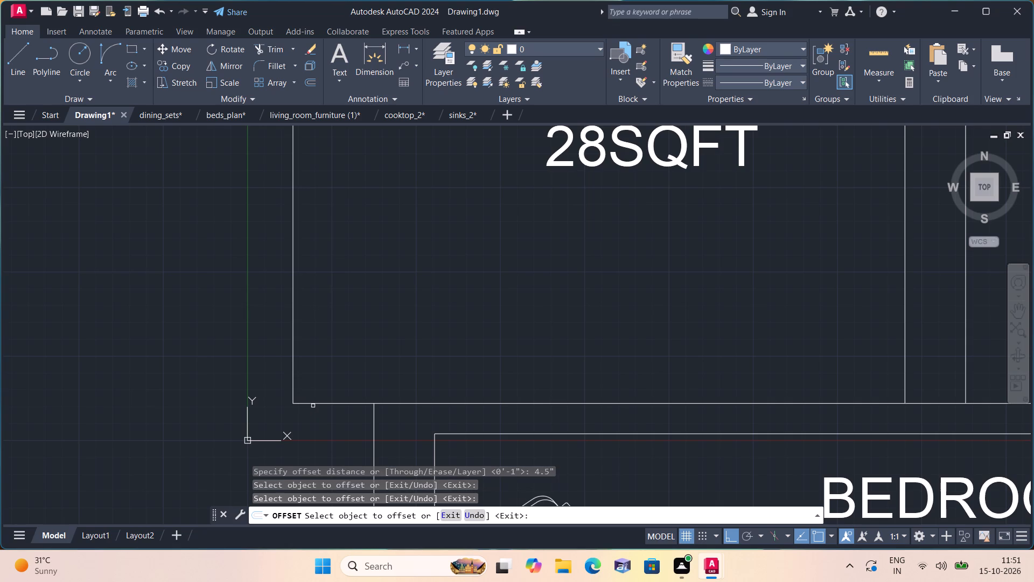
click(312, 404)
click(320, 432)
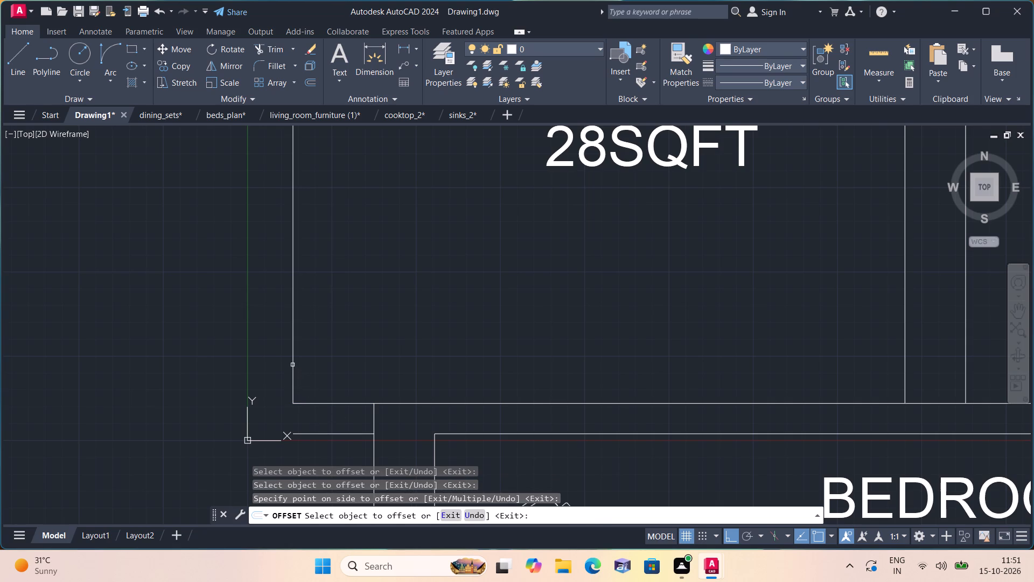
Offset the left terrace's outer side line and top line 4.5" outward.
click(292, 365)
middle_drag(198, 310, 198, 318)
scroll(198, 322, down, 2)
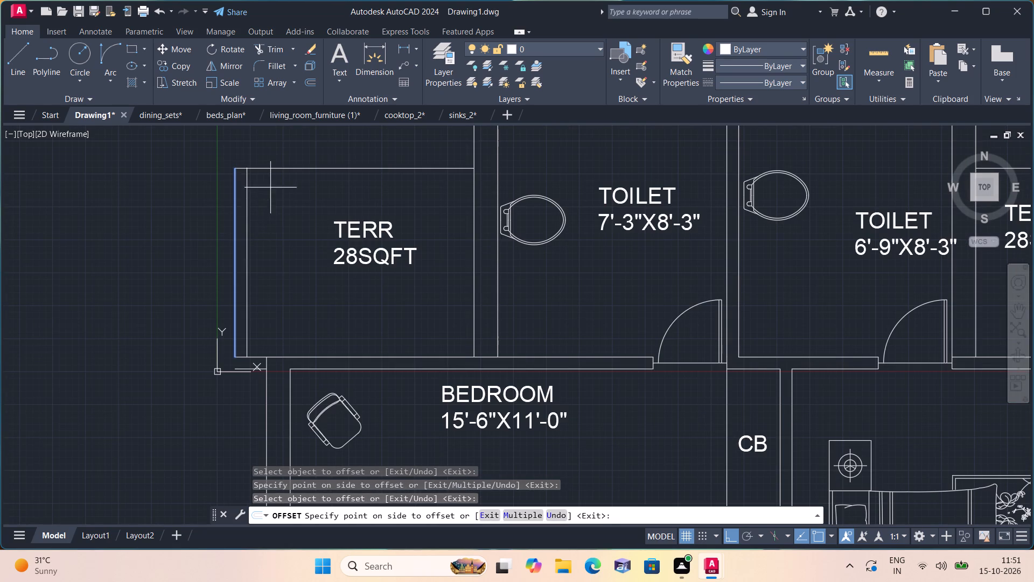
click(159, 239)
scroll(158, 239, down, 1)
middle_drag(157, 239, 149, 323)
scroll(221, 303, up, 1)
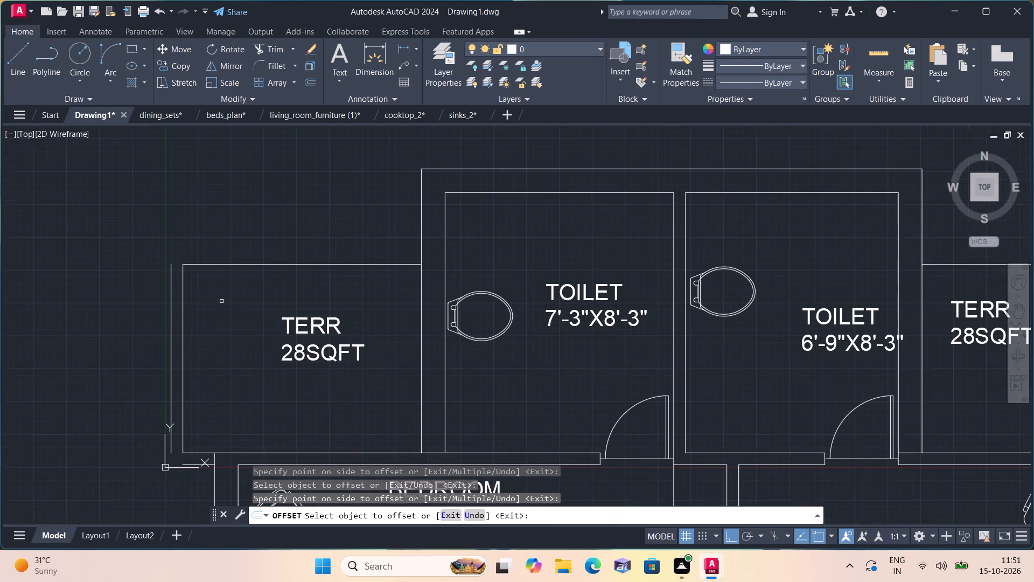
click(230, 263)
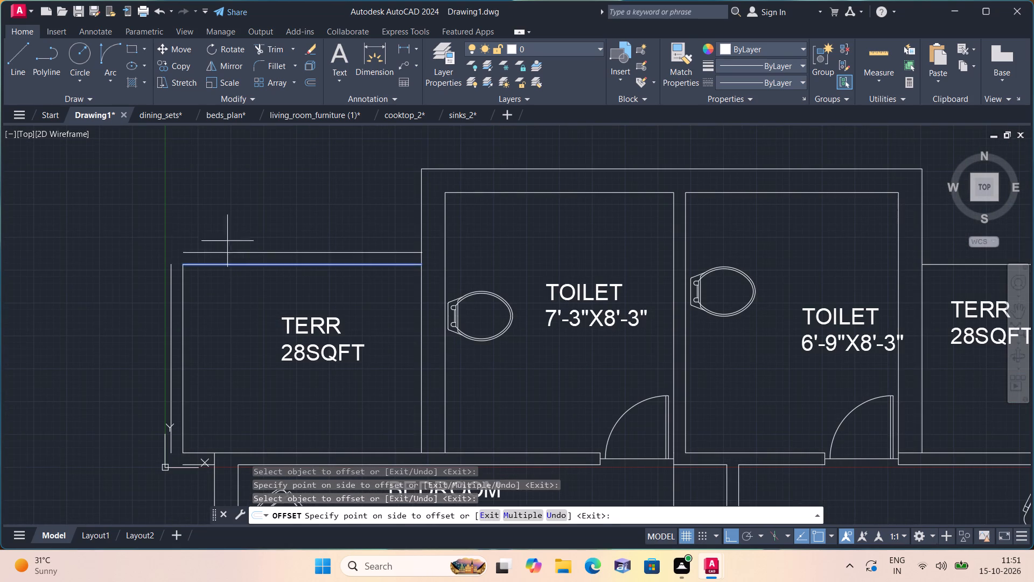
click(226, 235)
Offset the right terrace's top line 4.5" upward.
middle_drag(325, 245, 88, 251)
scroll(87, 249, down, 1)
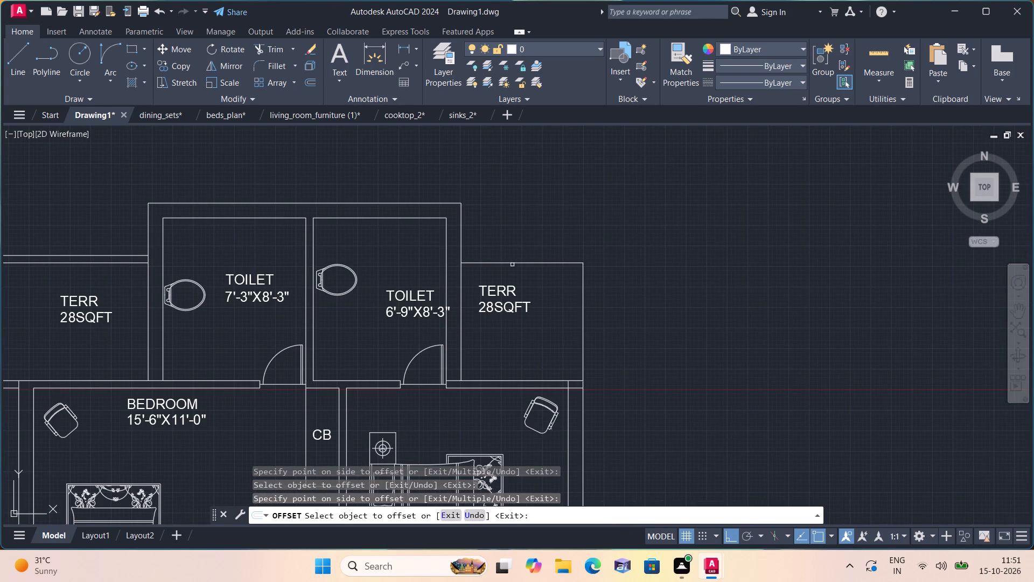
click(512, 263)
click(507, 229)
scroll(615, 315, down, 3)
scroll(582, 270, up, 1)
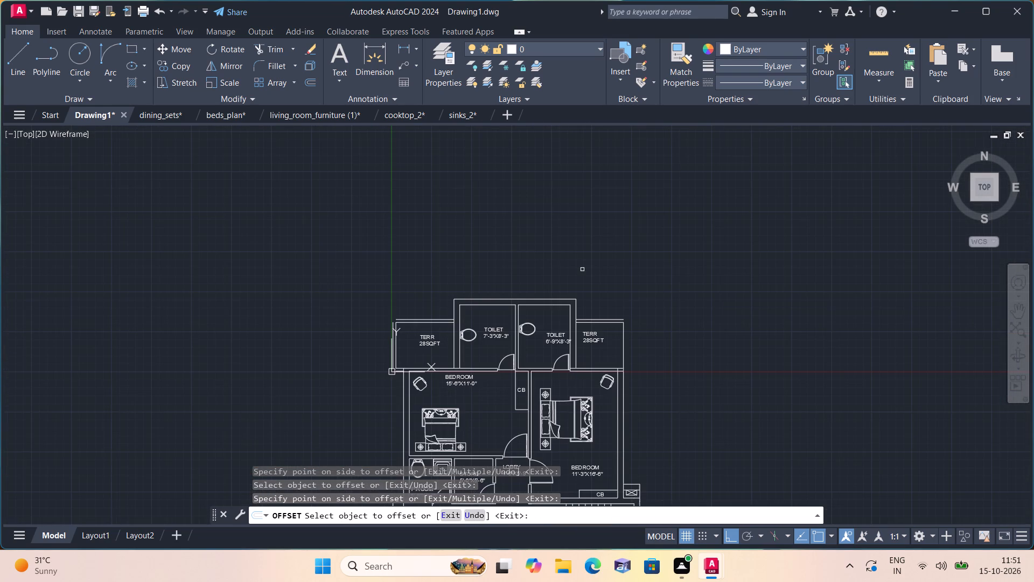
key(space)
Close the left terrace's upper outer corner with two short lines joining the offset side and top lines.
text(l)
key(space)
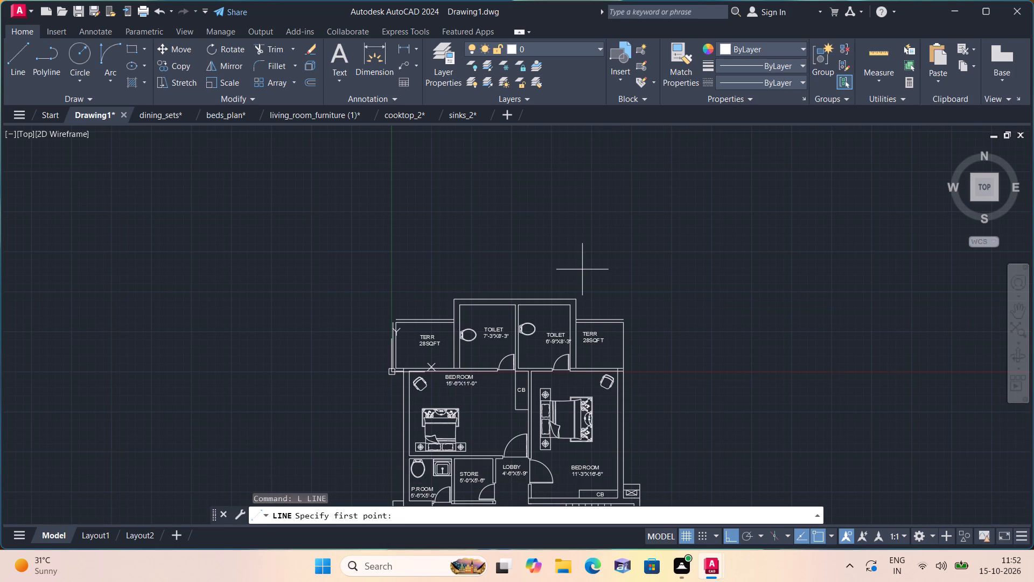
scroll(440, 324, up, 2)
scroll(317, 329, up, 1)
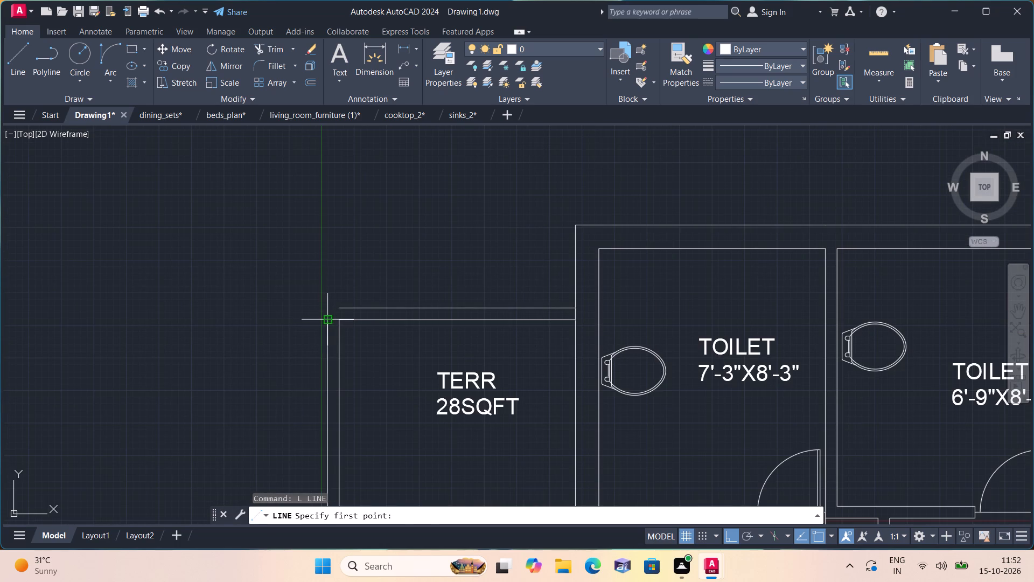
click(325, 317)
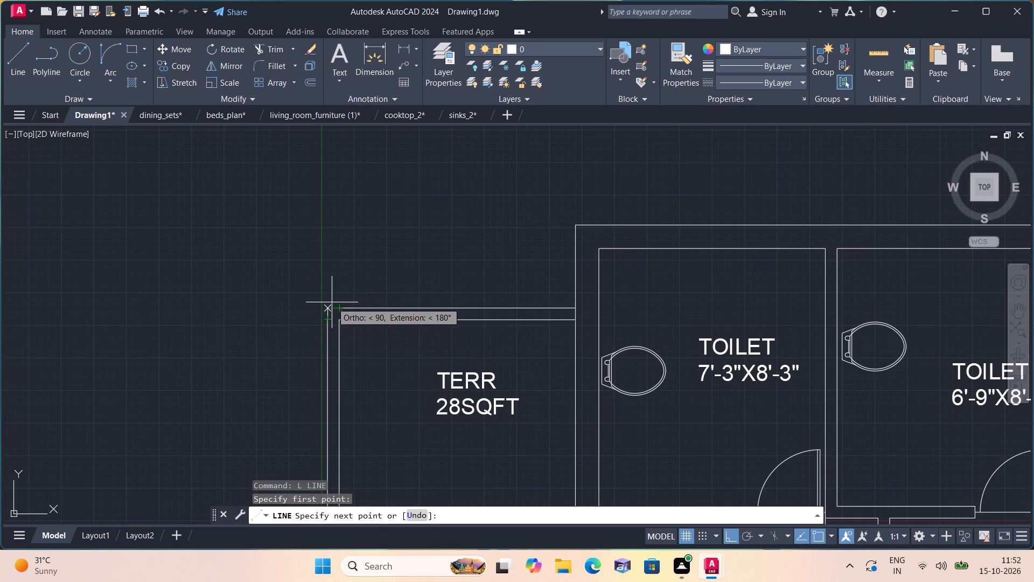
click(329, 308)
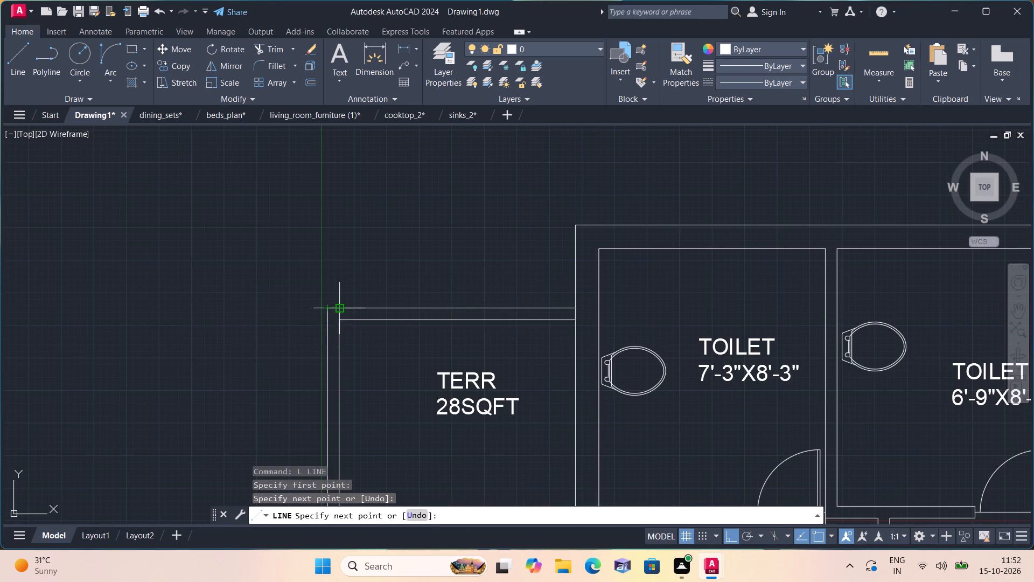
click(343, 307)
key(space)
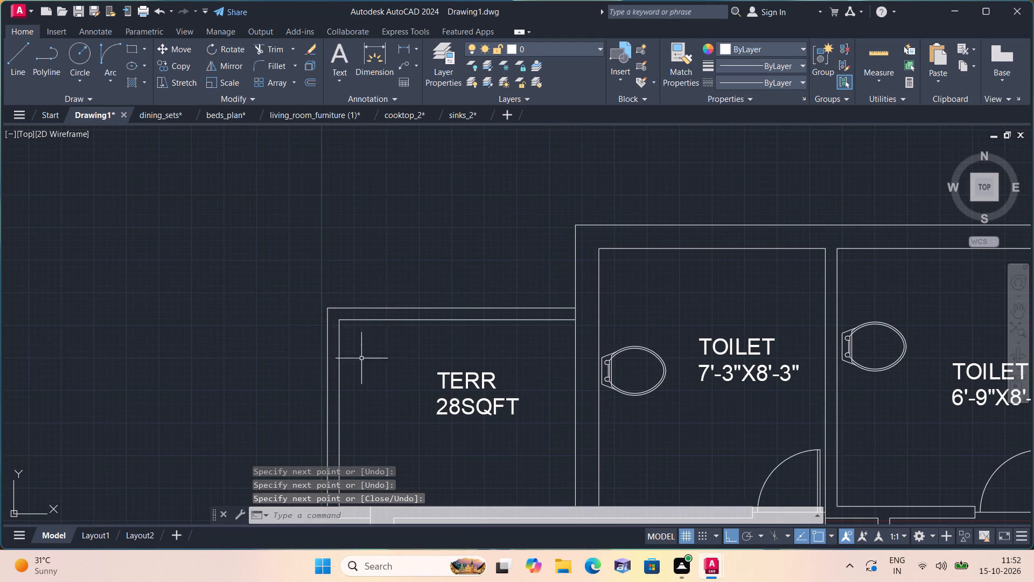
Close the left terrace's lower outer corner with two short lines joining the offset side and bottom lines.
middle_drag(369, 367, 368, 246)
scroll(374, 207, down, 1)
key(space)
scroll(353, 311, up, 3)
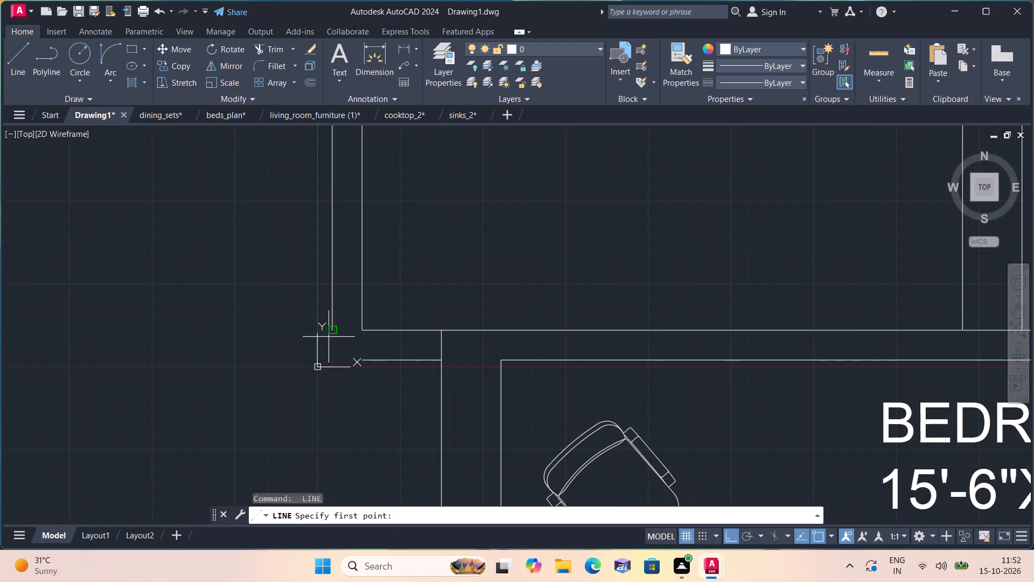
click(331, 329)
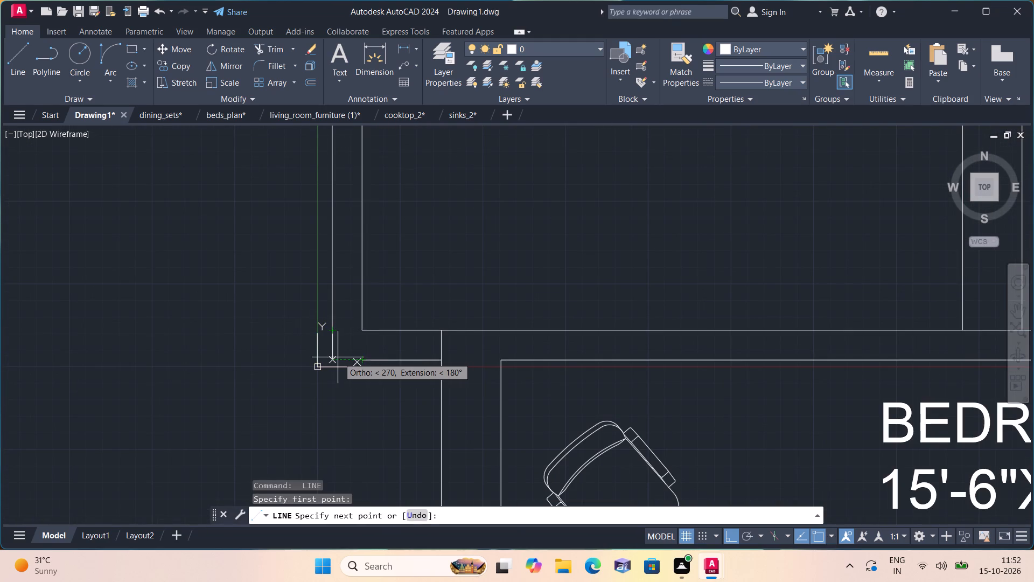
click(331, 361)
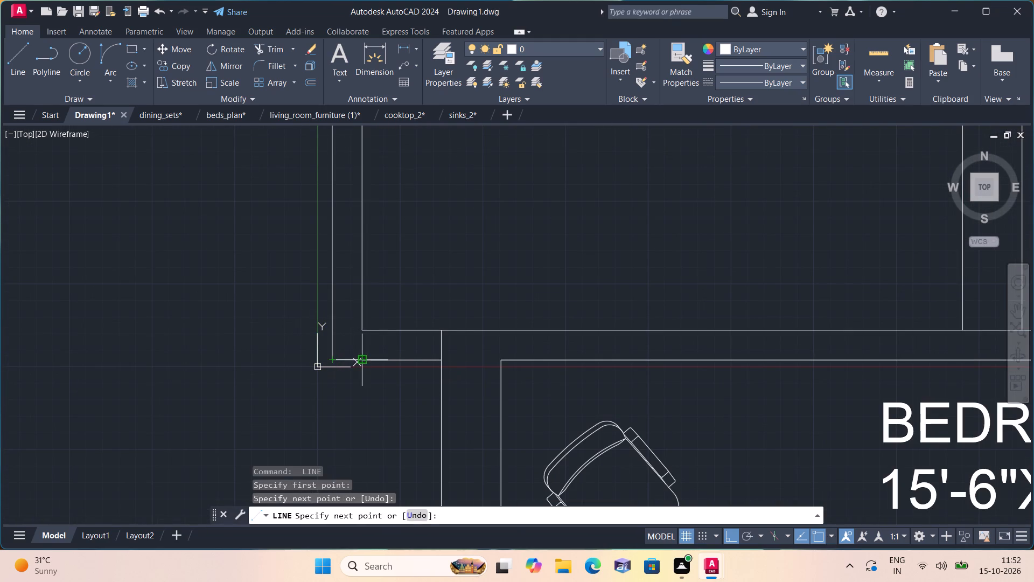
click(364, 359)
key(space)
Delete the right terrace's outer vertical line.
scroll(346, 355, down, 2)
middle_drag(584, 308, 340, 363)
scroll(574, 312, down, 3)
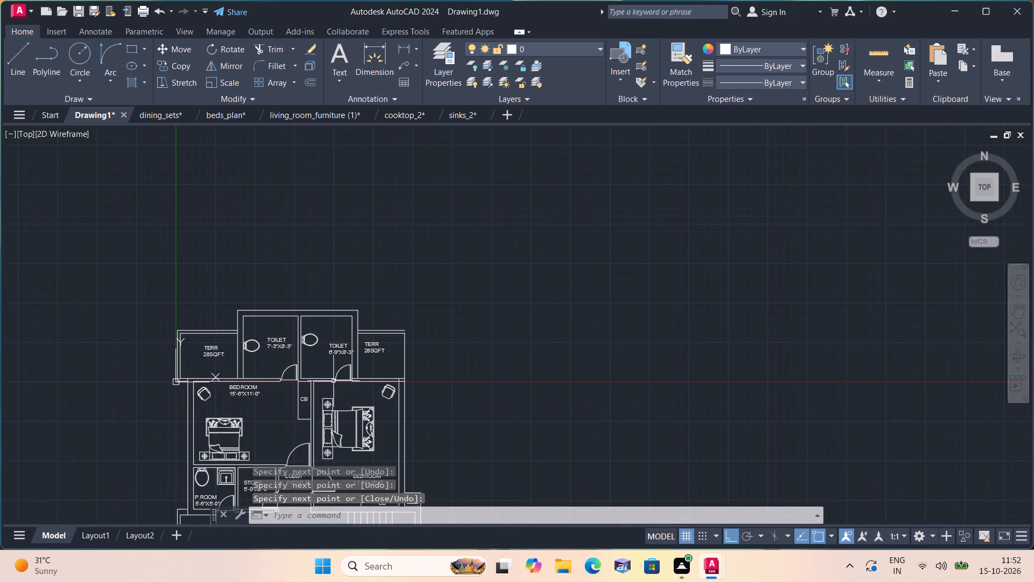
scroll(336, 384, up, 2)
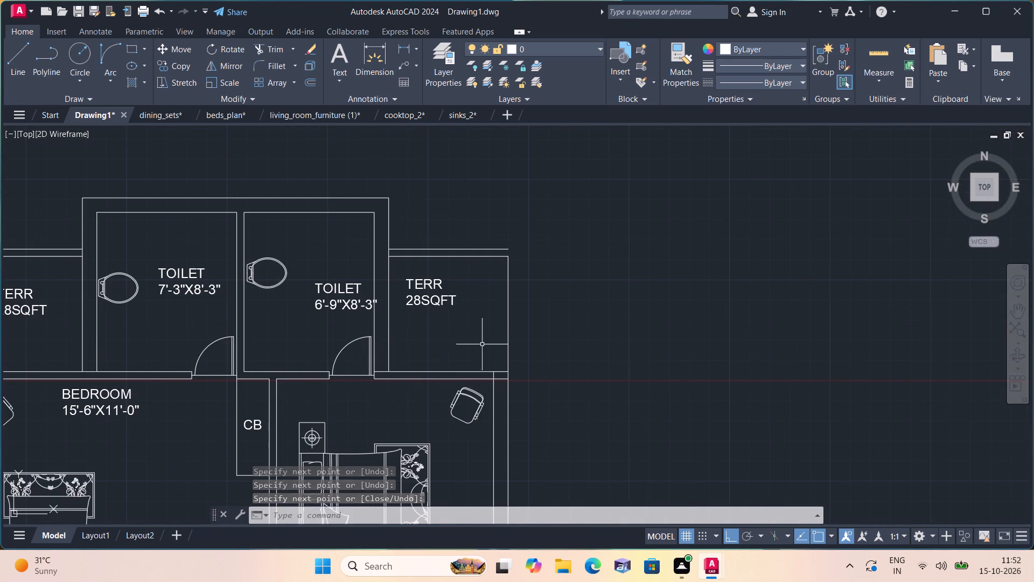
scroll(542, 320, up, 1)
click(539, 329)
click(458, 309)
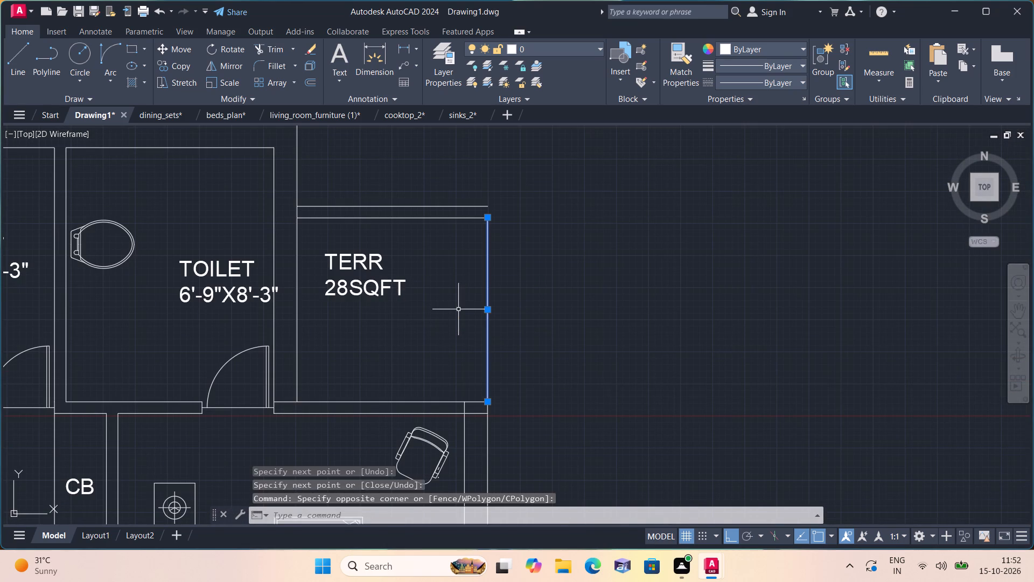
key(Delete)
Draw the right terrace outline 1' outward from the bedroom's upper outer corner, up to the inner top line's level, and back to that line's end.
text(l)
key(space)
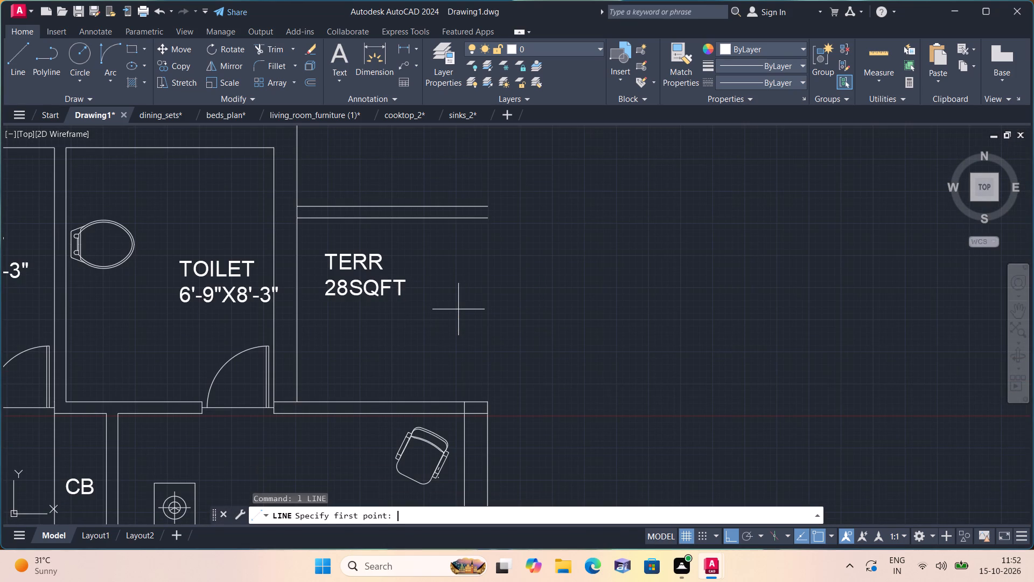
click(488, 402)
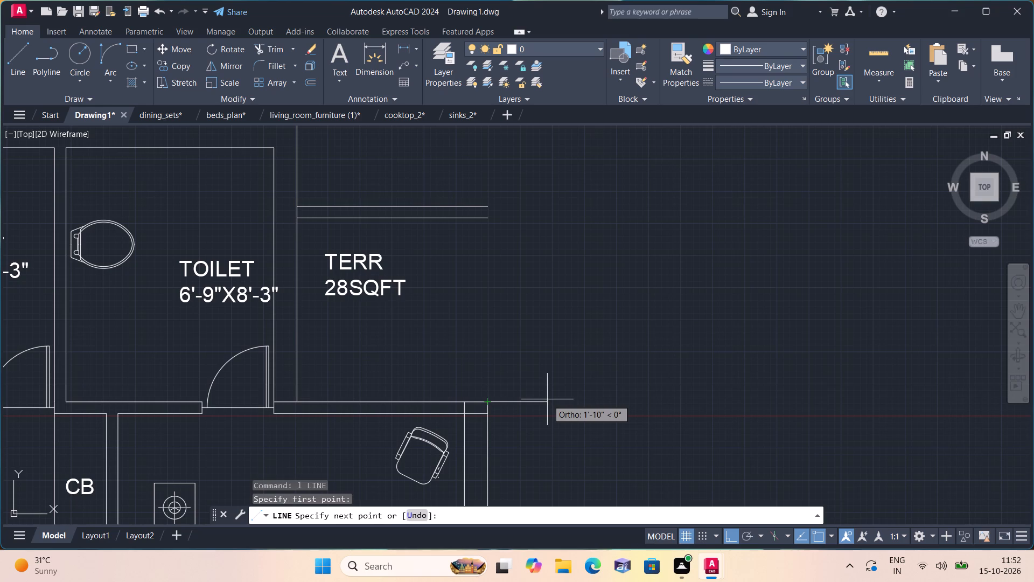
text(1')
key(space)
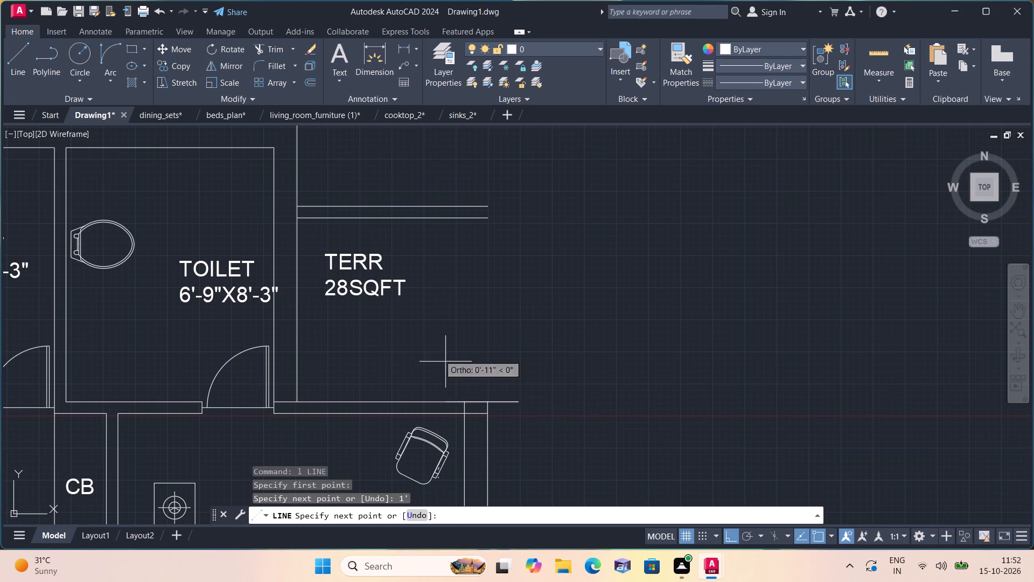
click(520, 219)
click(491, 219)
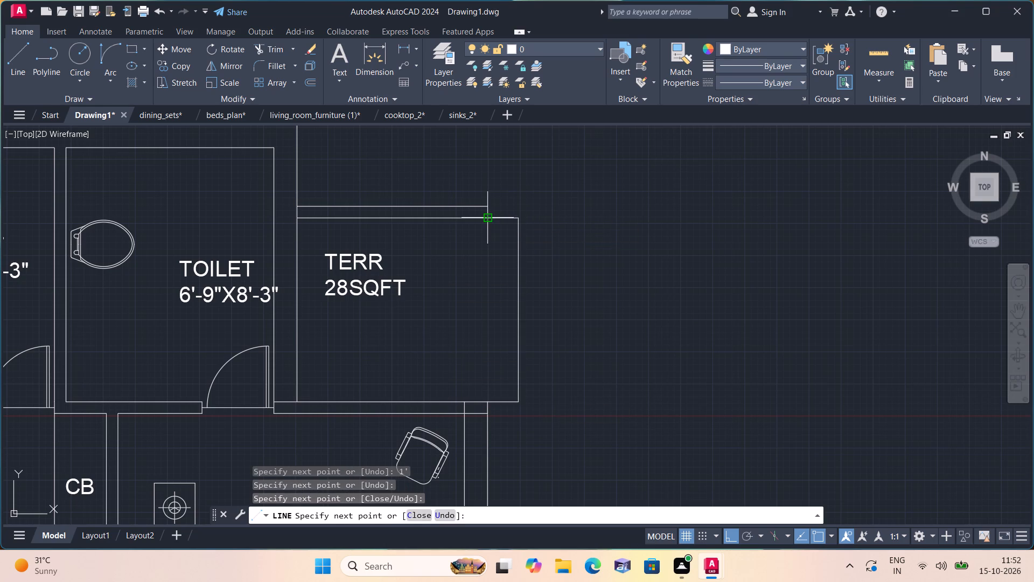
Offset the right terrace's bottom line and outer side line 4.5" outward.
key(space)
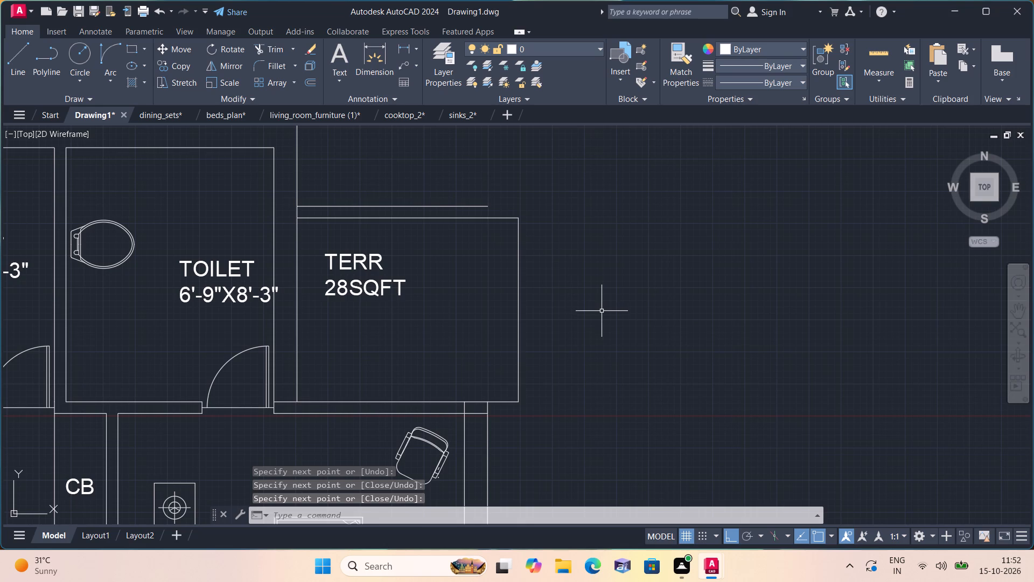
text(off)
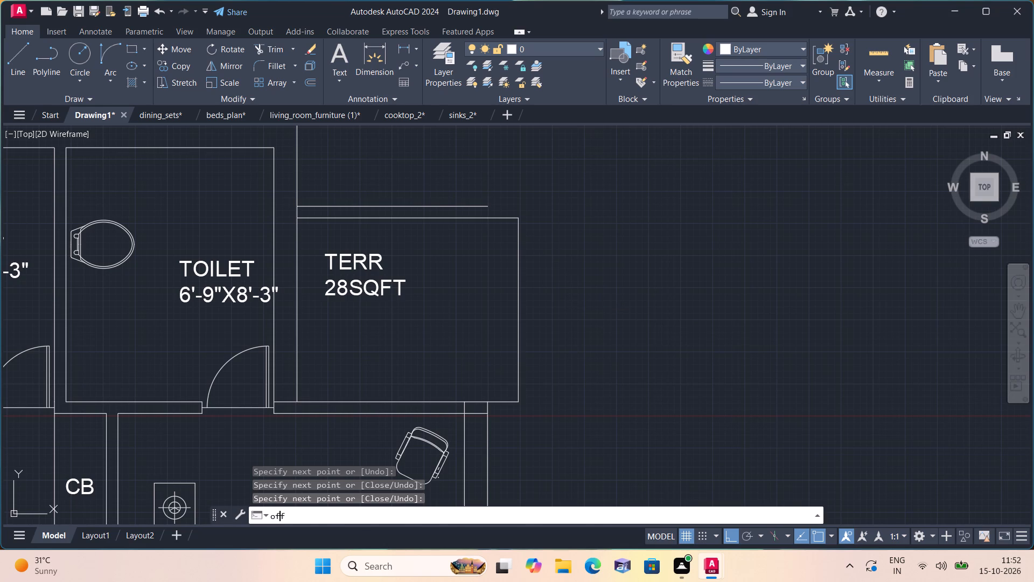
key(space)
text(4.5")
key(space)
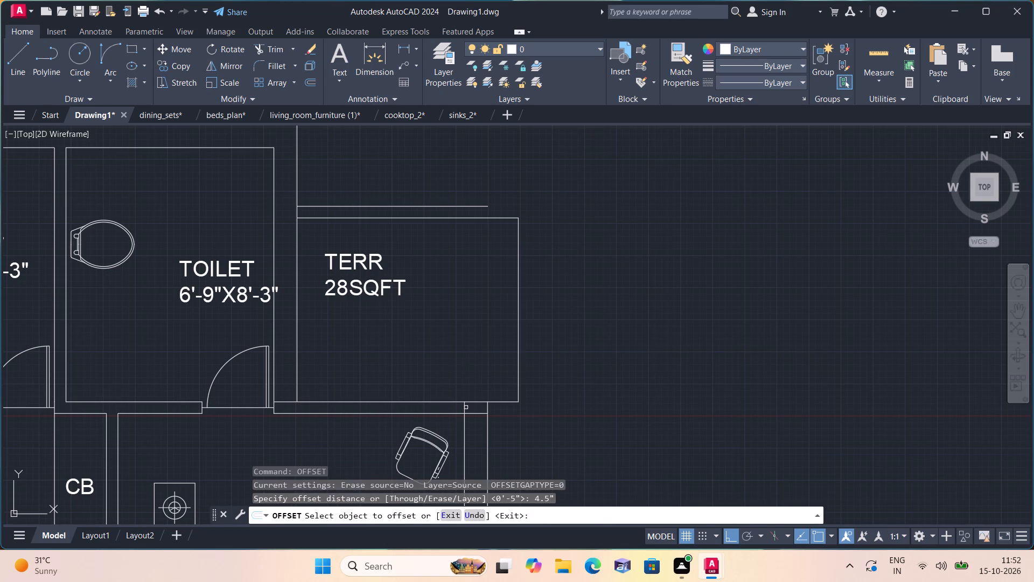
click(499, 402)
click(532, 429)
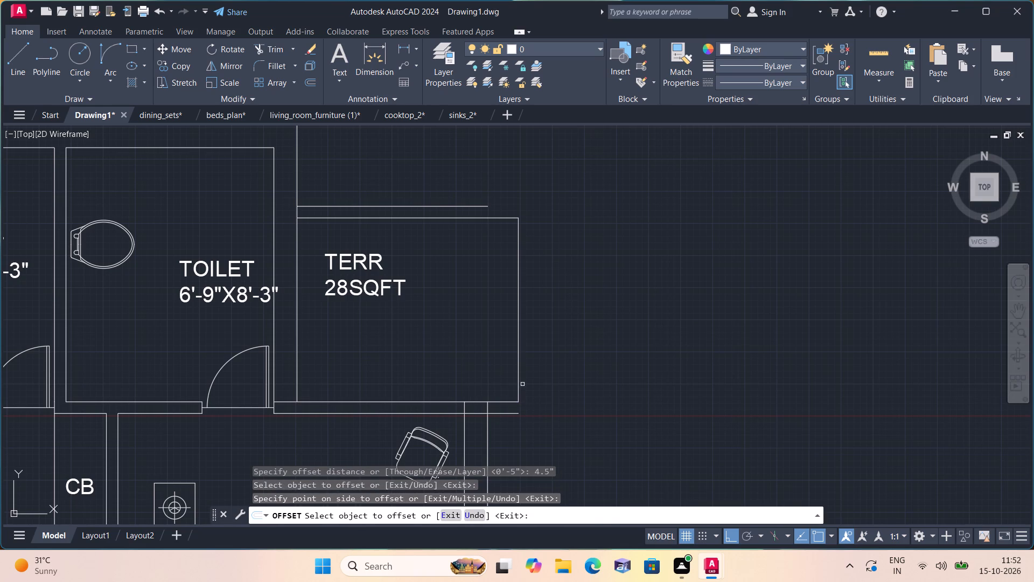
click(518, 379)
click(606, 375)
key(space)
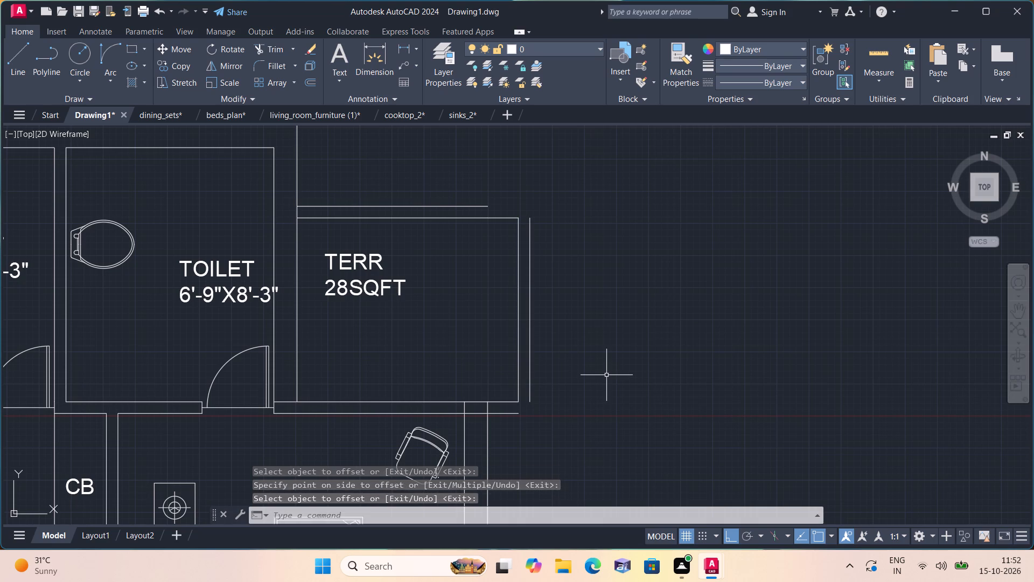
Close the right terrace's upper outer corner with two short lines joining the outer top line and the offset side line.
text(l)
key(space)
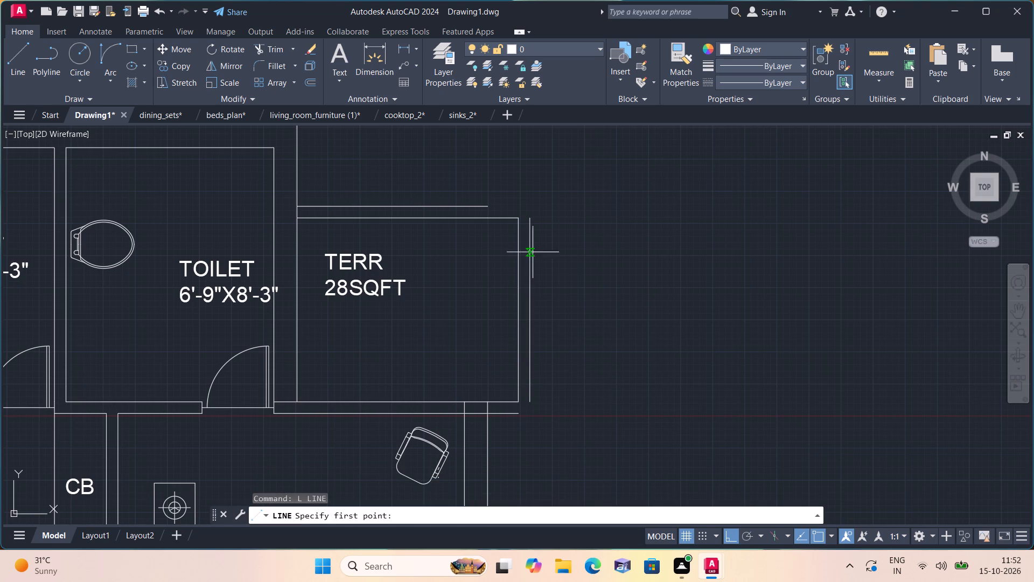
click(488, 206)
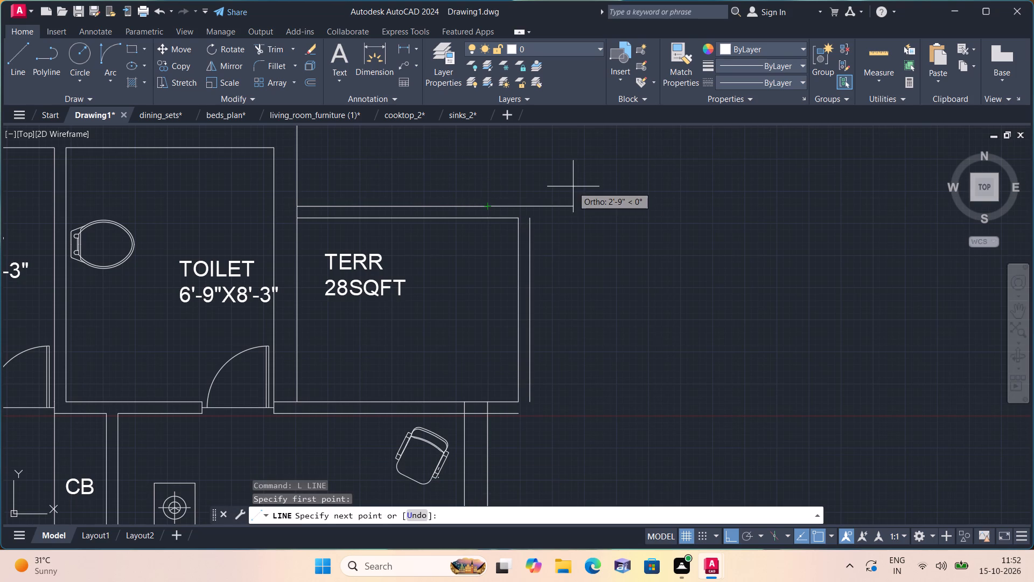
click(532, 203)
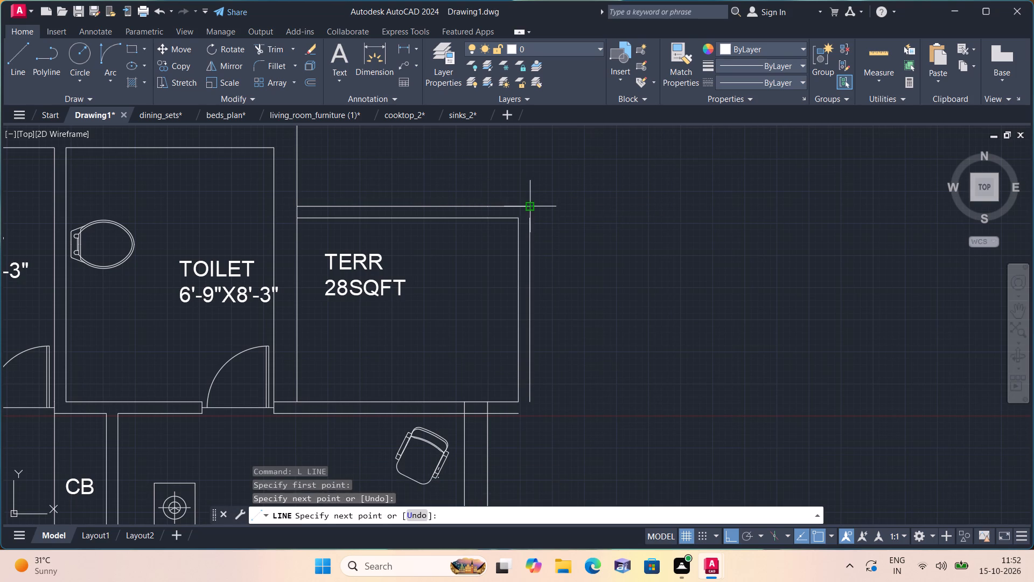
click(532, 216)
key(space)
Close the right terrace's lower outer corner with two short lines joining the offset bottom line and the offset side line.
key(space)
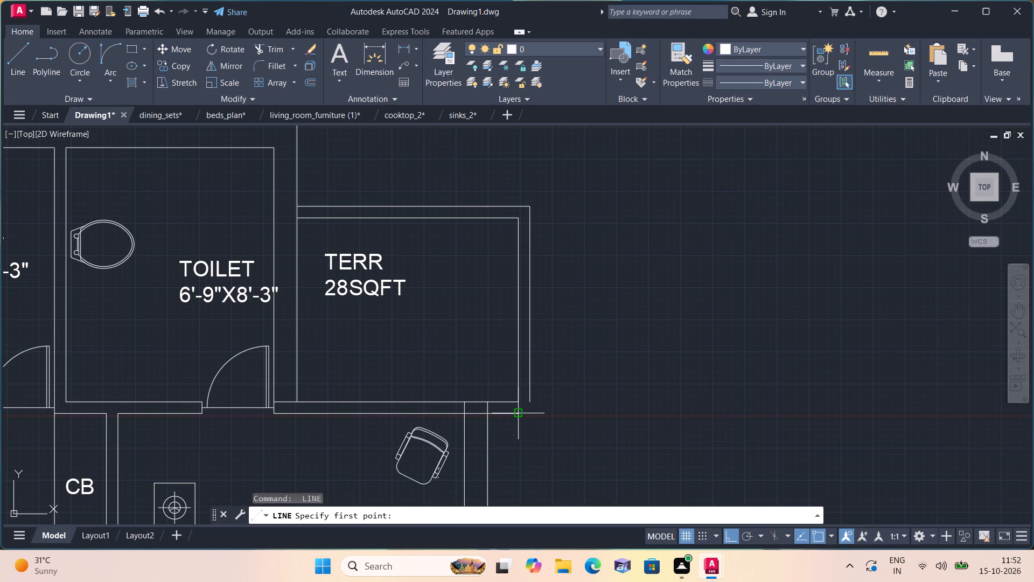
click(518, 415)
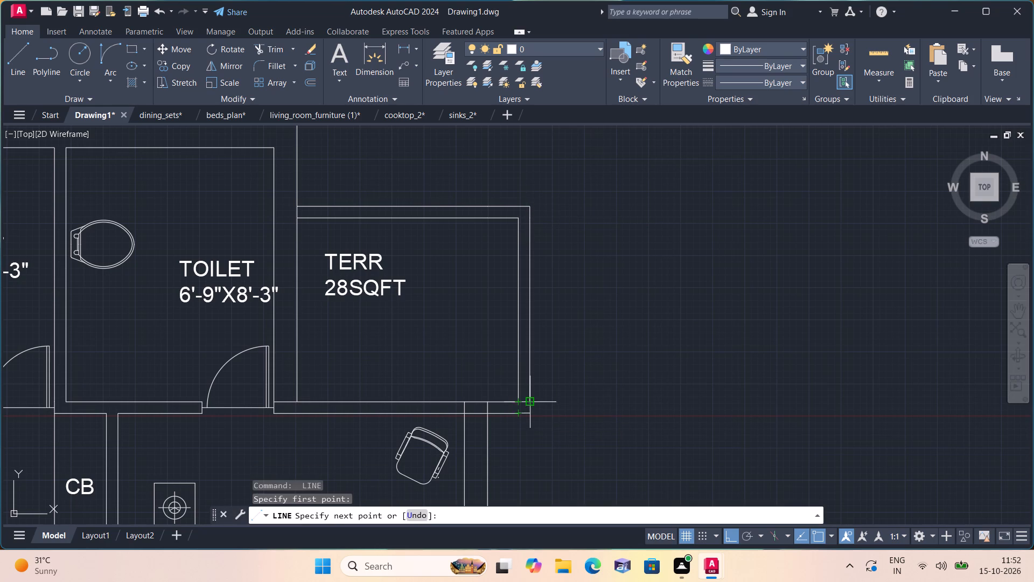
click(532, 413)
click(529, 399)
key(space)
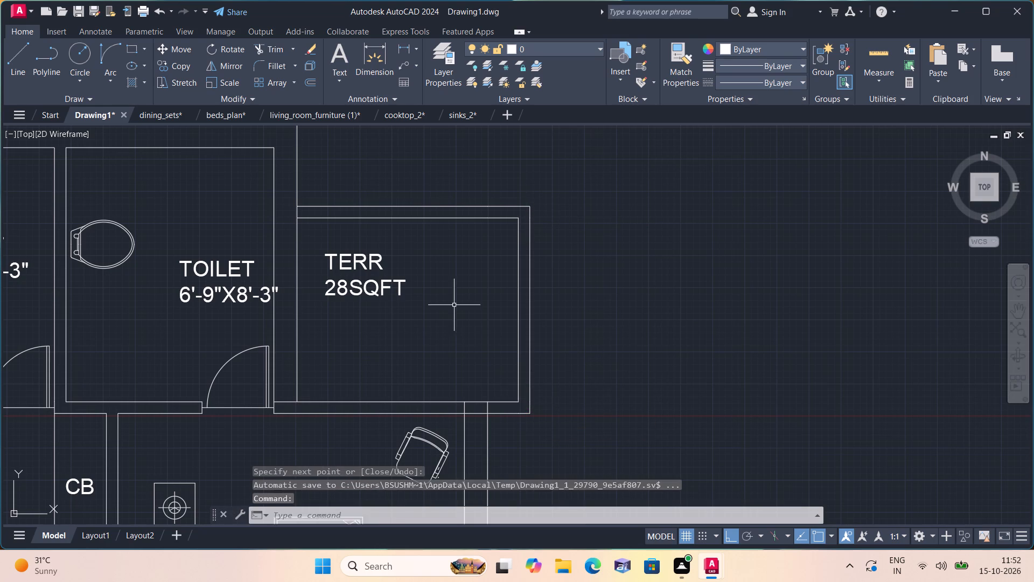
Trim the overlapping lines where the right terrace's bottom wall meets the bedroom's outer wall and the toilet's side wall.
scroll(455, 304, down, 1)
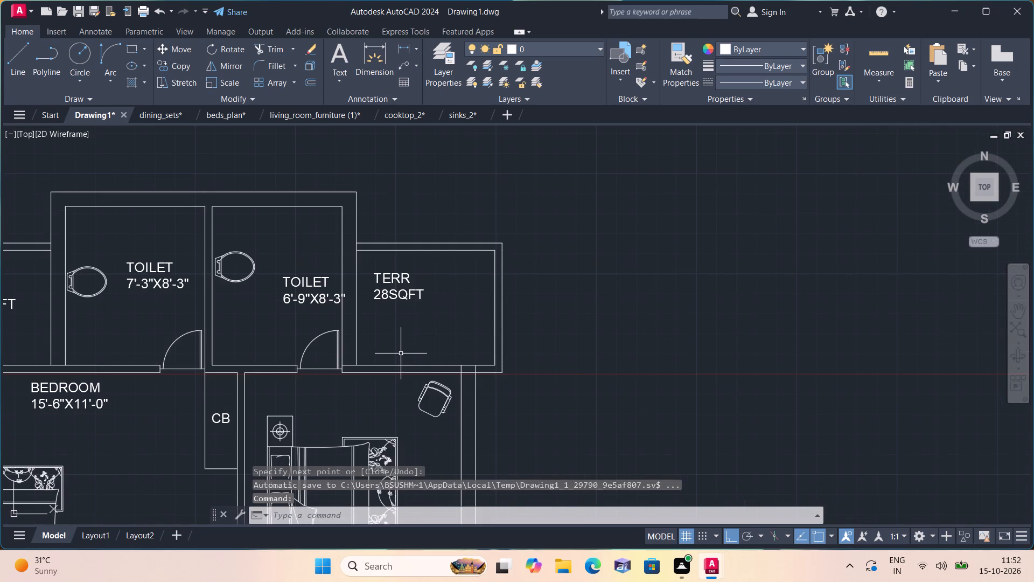
middle_drag(381, 379, 527, 370)
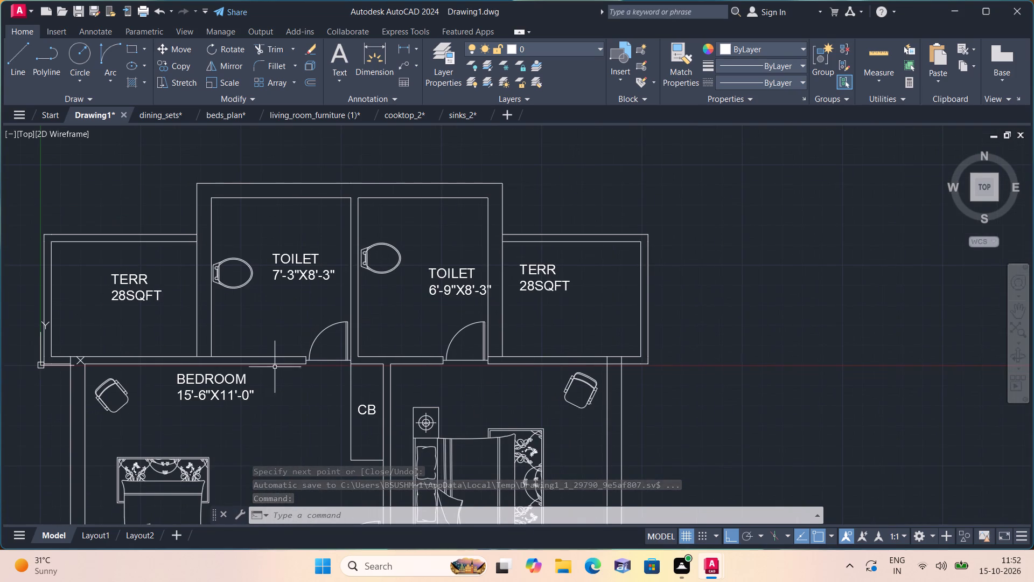
scroll(89, 364, up, 1)
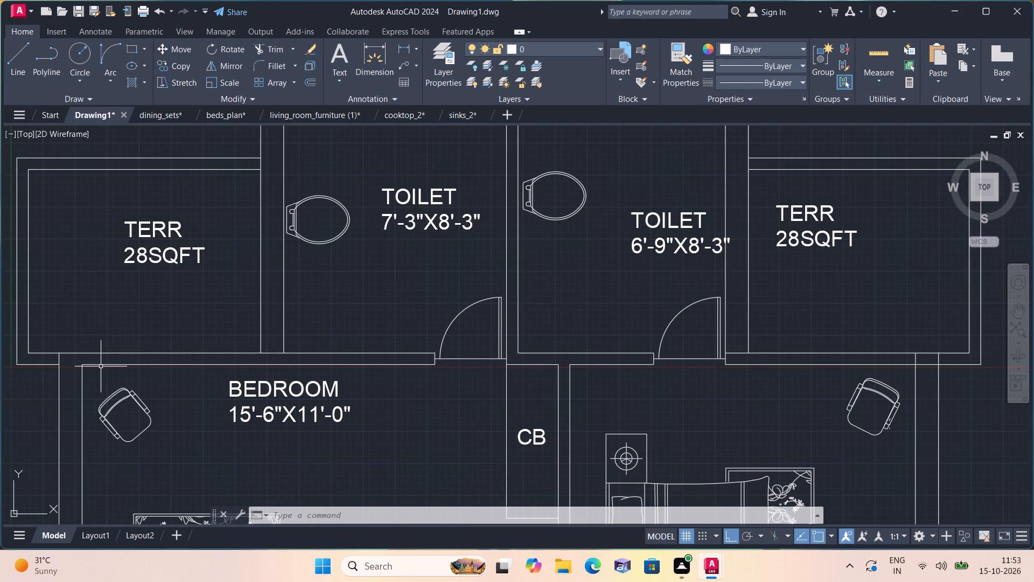
scroll(186, 369, down, 1)
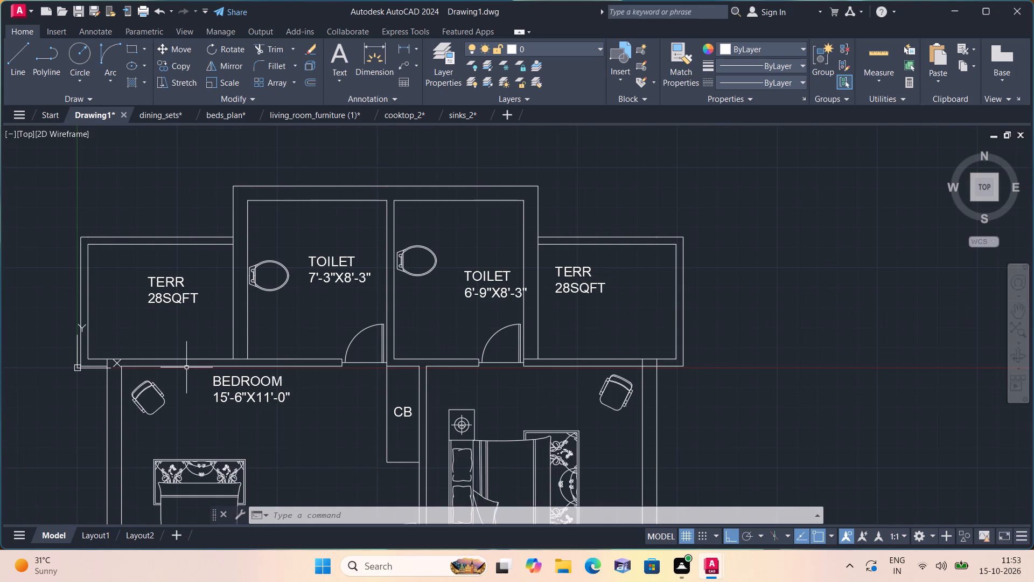
text(trim)
key(space)
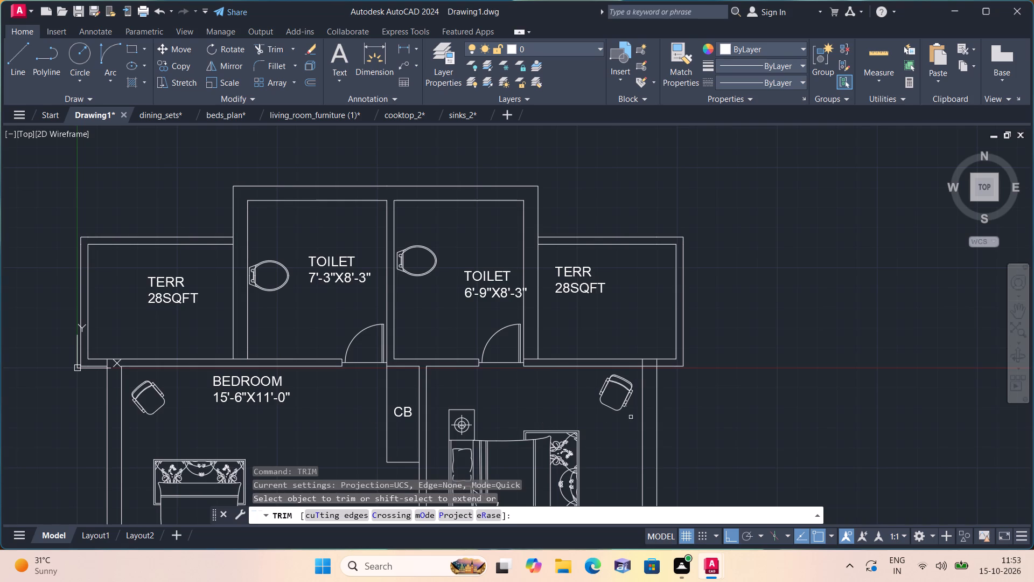
scroll(677, 364, up, 2)
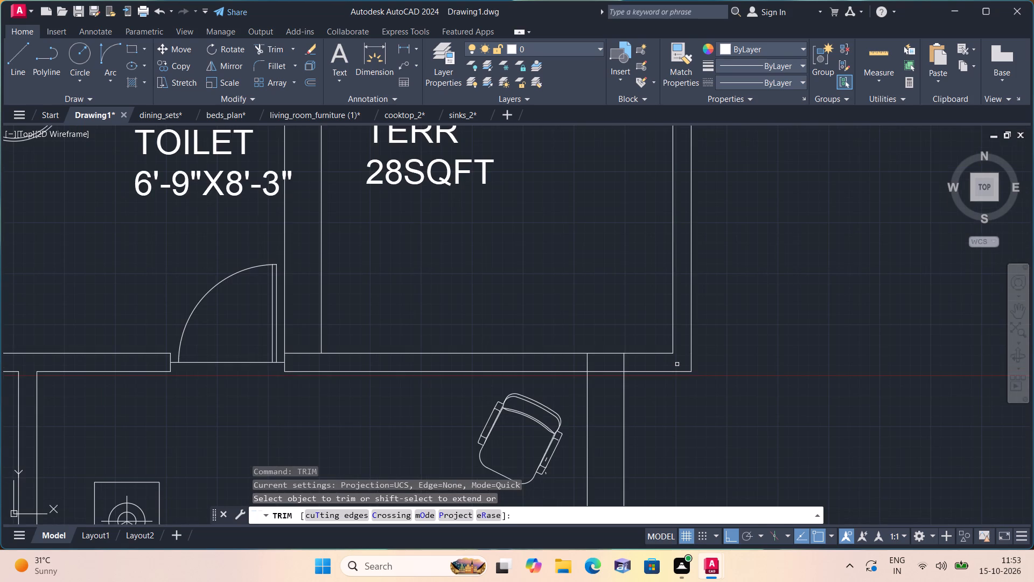
click(610, 372)
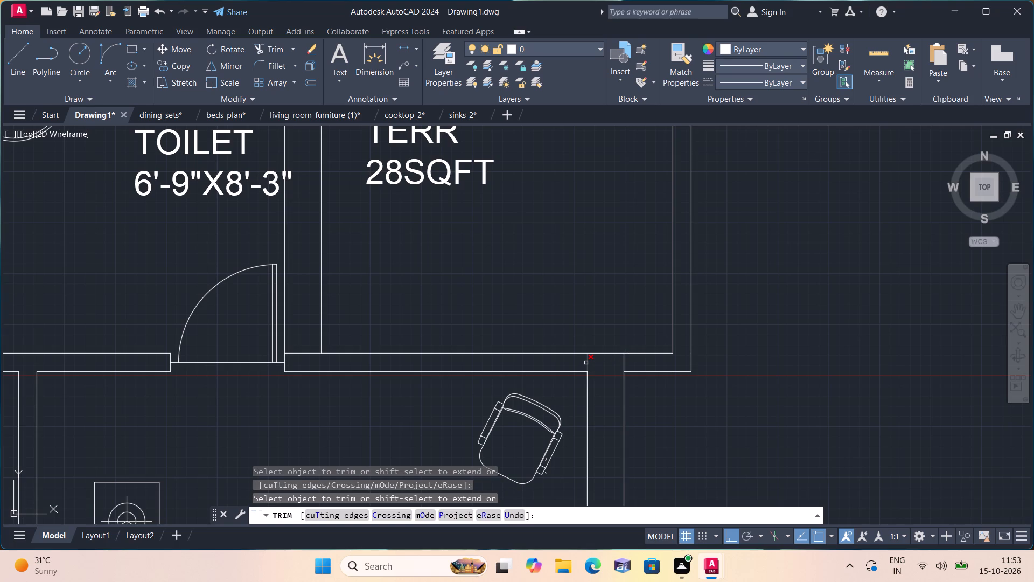
click(586, 363)
scroll(586, 362, down, 2)
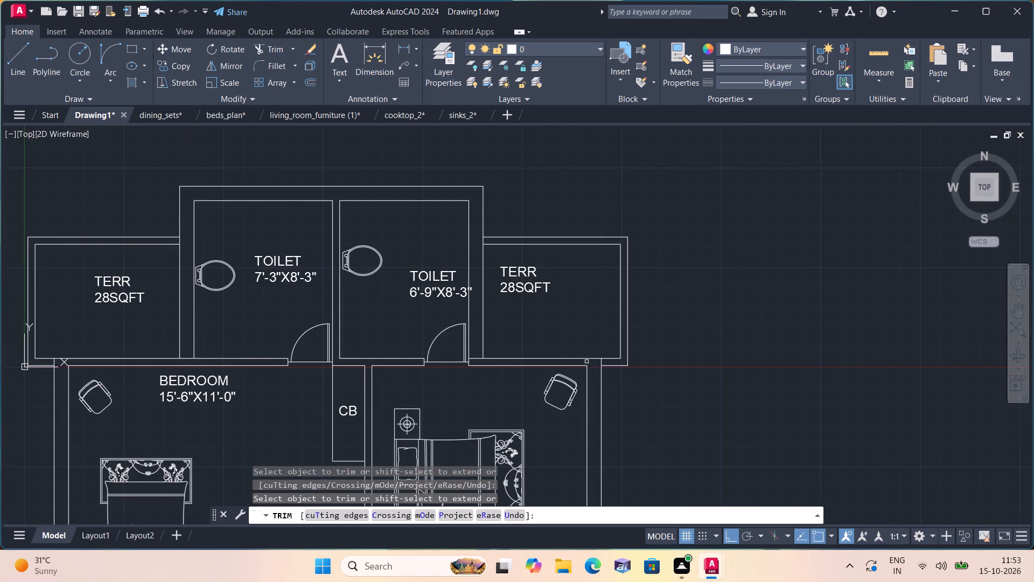
scroll(586, 362, down, 1)
scroll(473, 361, up, 2)
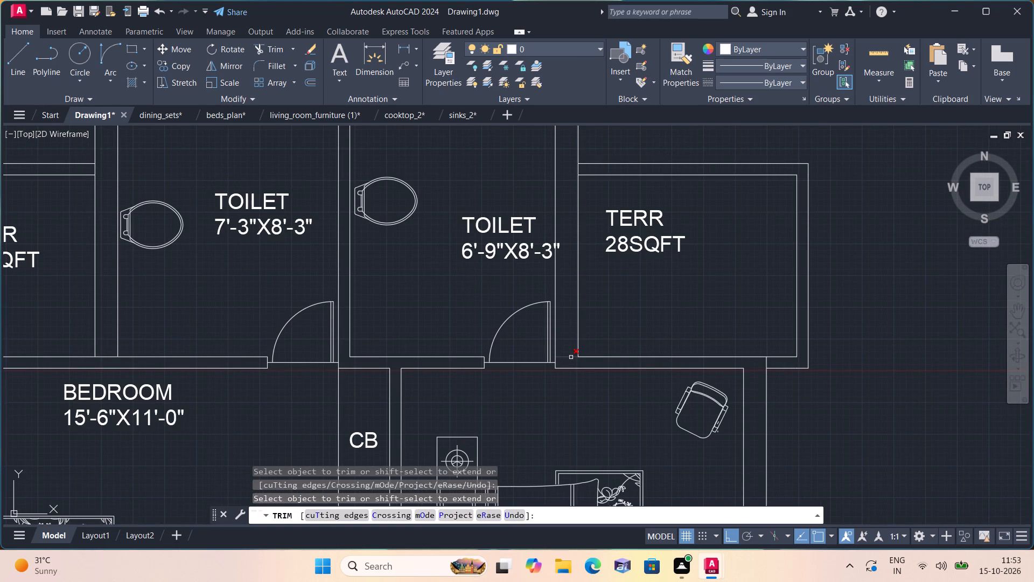
click(571, 357)
Trim the toilets' outer wall lines between the double top lines of the left and right terraces.
scroll(573, 355, down, 2)
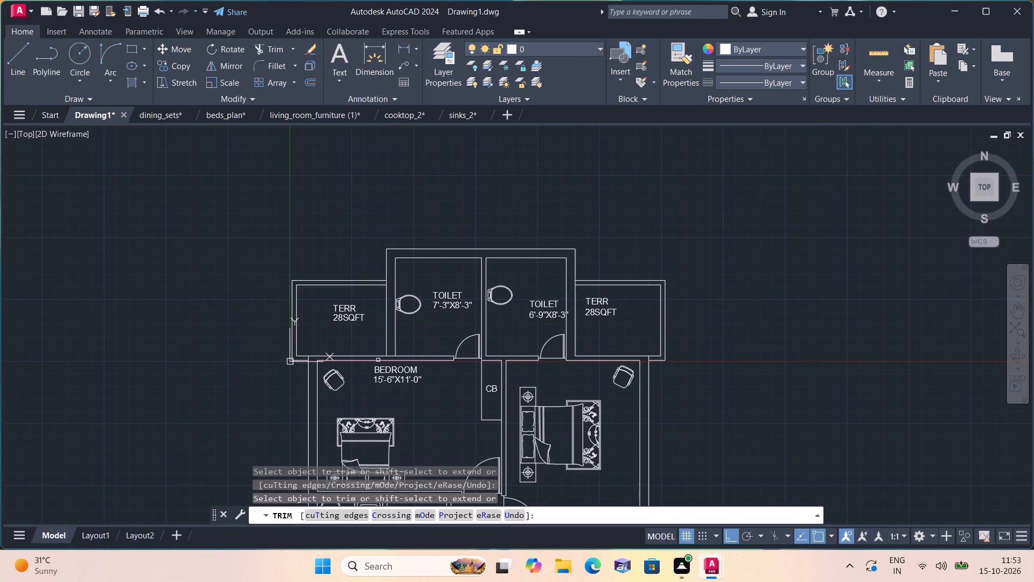
scroll(387, 335, up, 1)
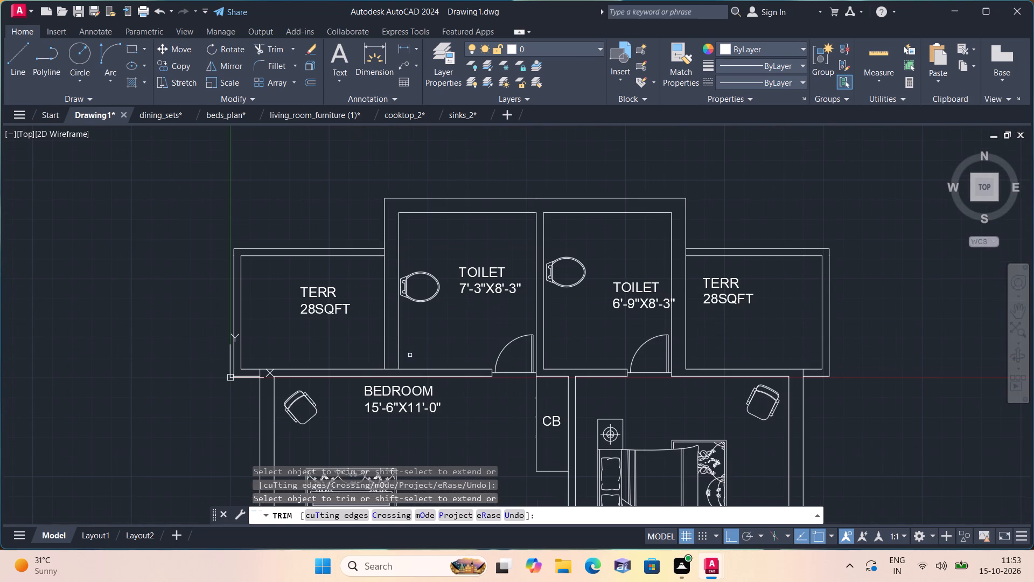
click(395, 369)
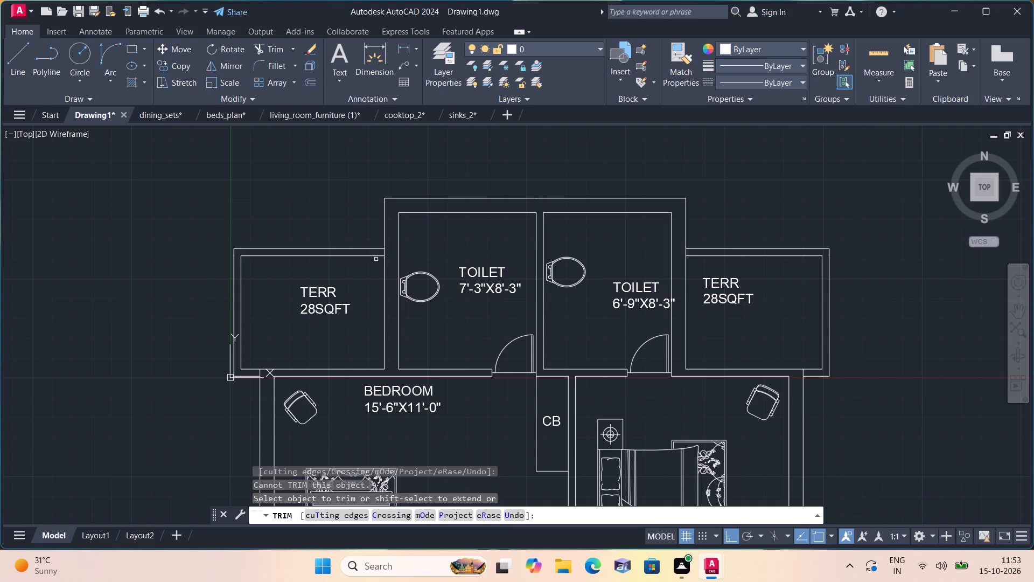
scroll(379, 268, up, 2)
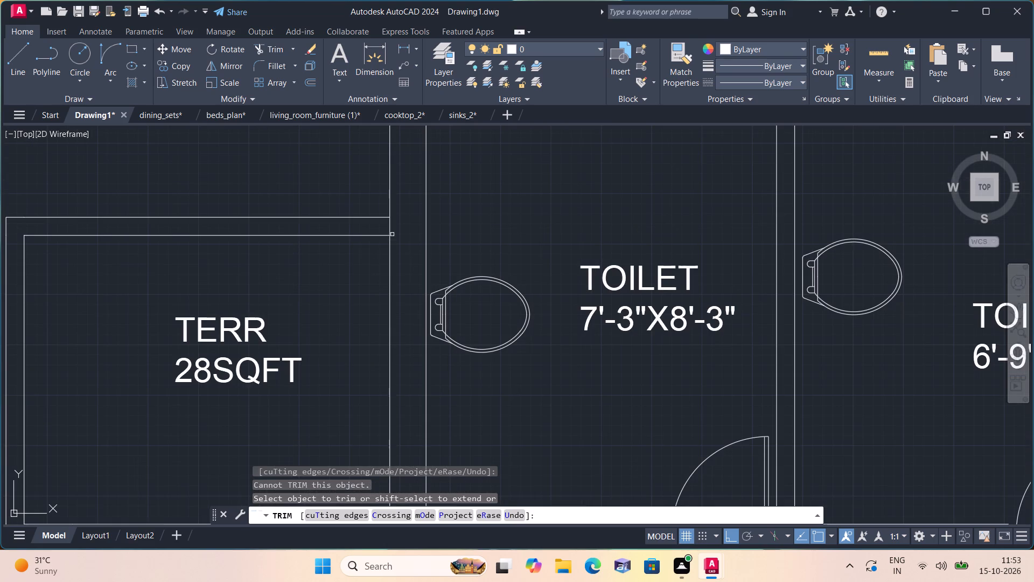
click(389, 227)
scroll(389, 227, down, 2)
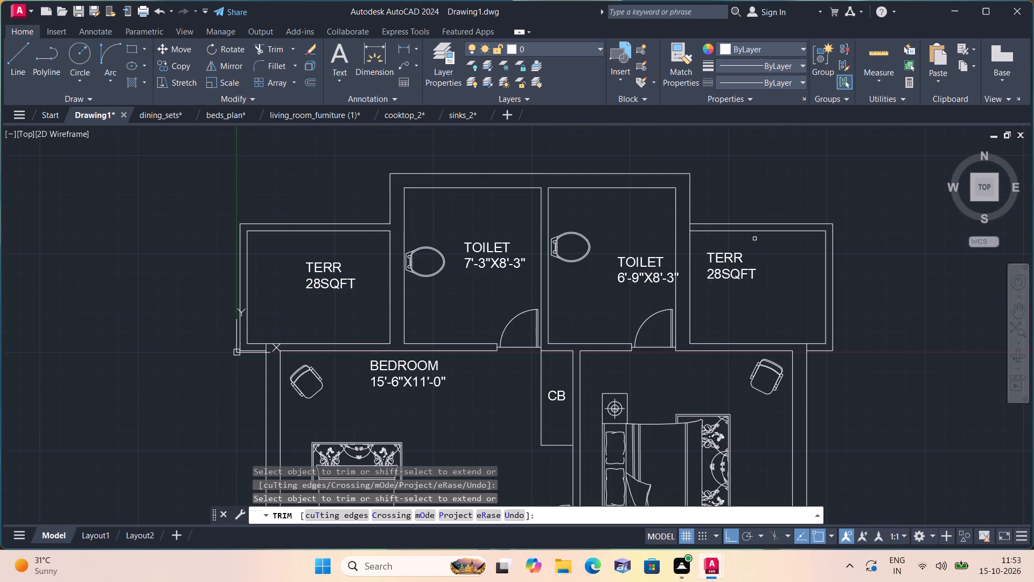
scroll(674, 238, up, 2)
click(713, 214)
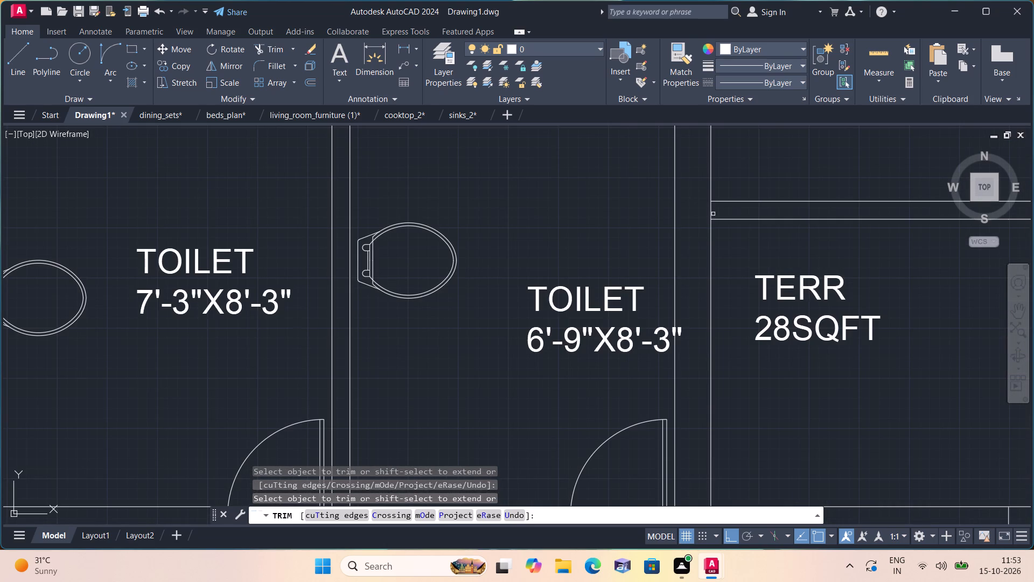
click(689, 219)
scroll(688, 230, down, 3)
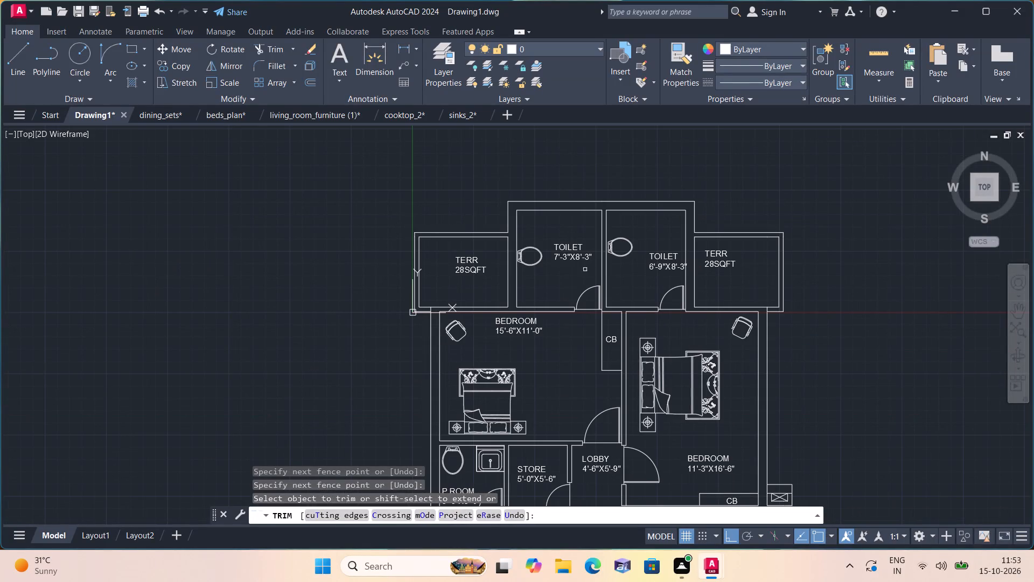
key(Escape)
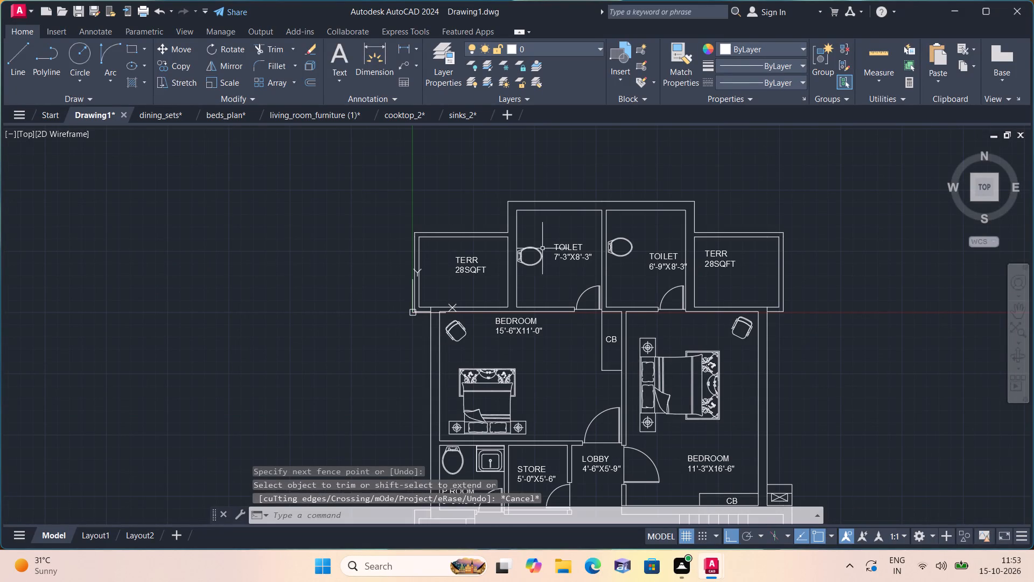
Draw a closed upright rectangle of lines, 3' high and 9" wide, in the empty space right of the floor plan.
scroll(542, 248, up, 3)
scroll(484, 227, down, 4)
middle_drag(607, 288, 401, 218)
scroll(605, 288, down, 1)
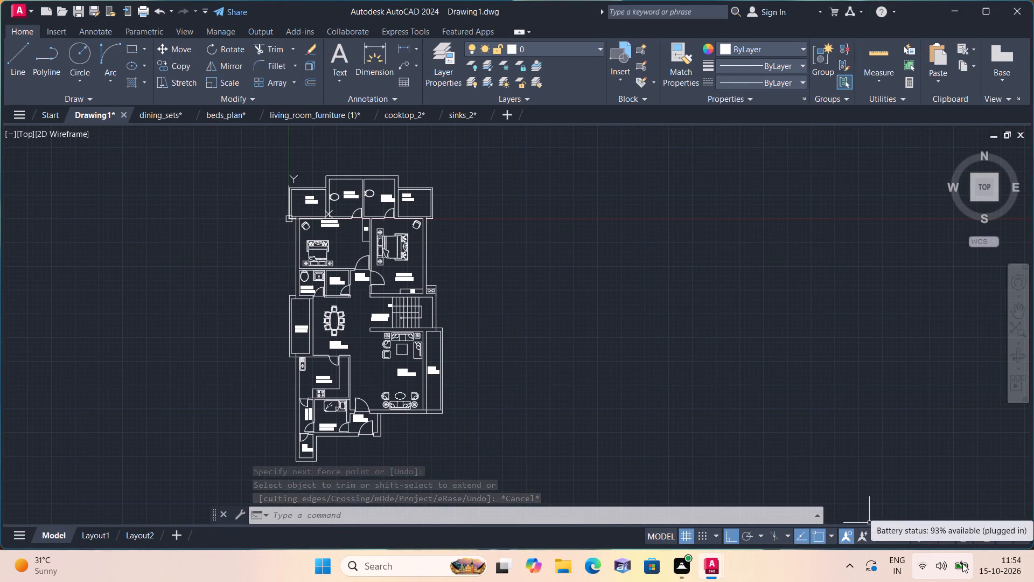
middle_drag(453, 301, 320, 359)
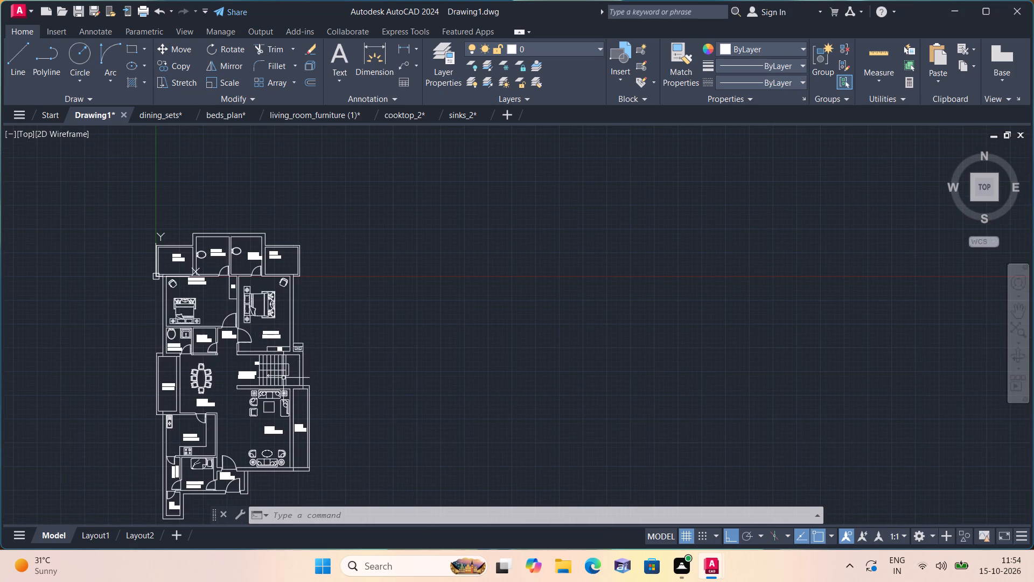
text(l)
key(space)
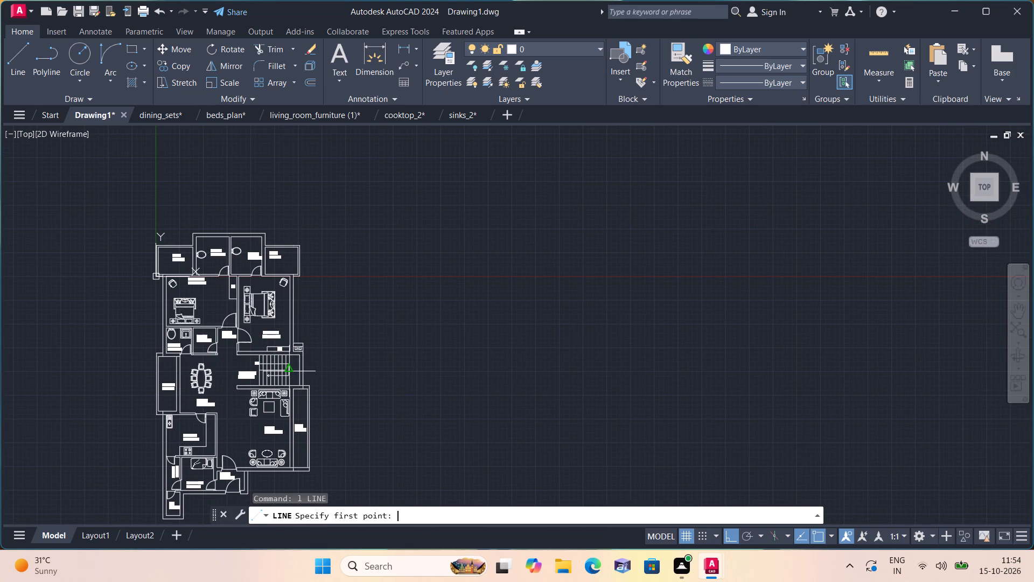
scroll(410, 271, down, 1)
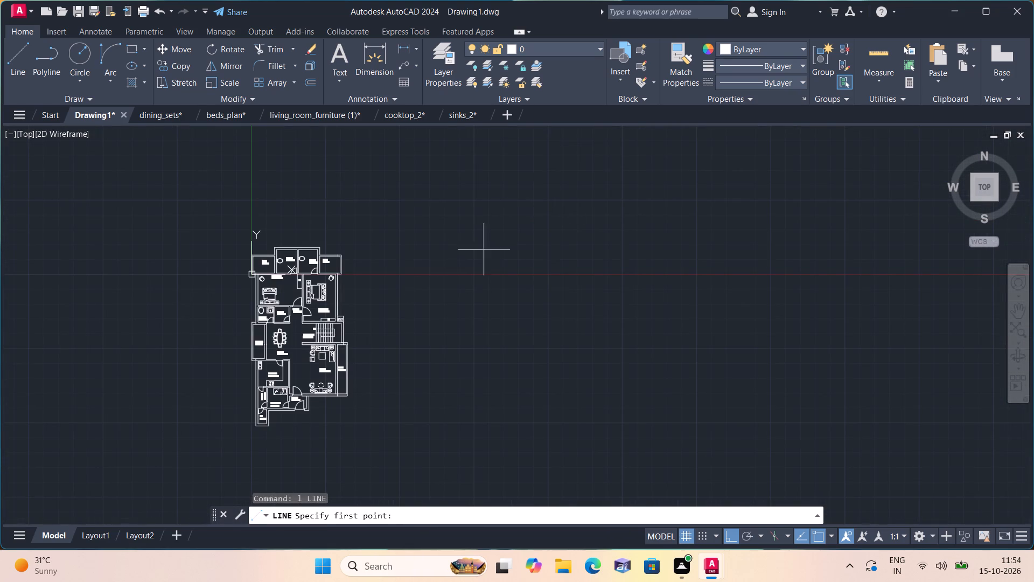
click(420, 264)
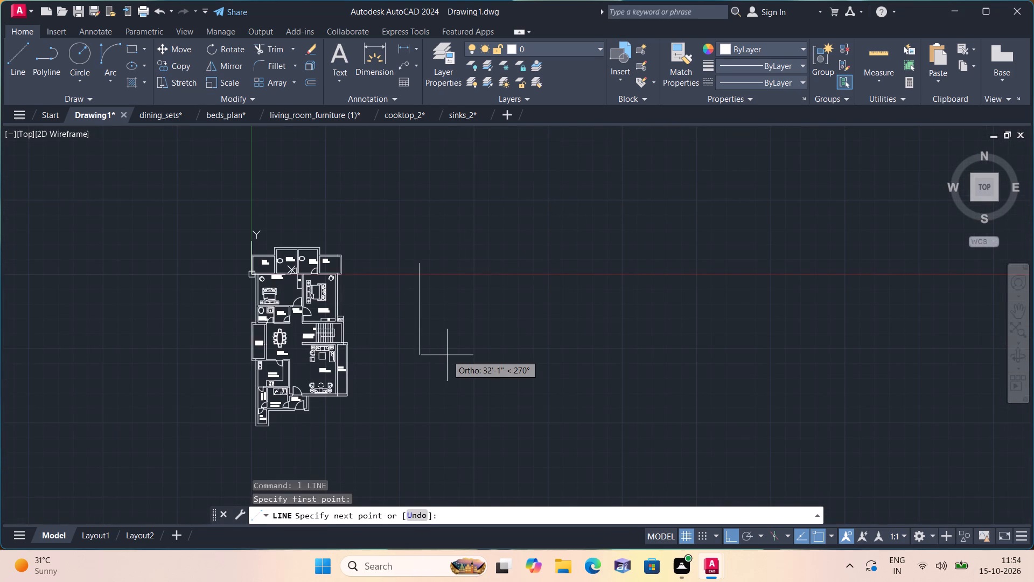
text(3')
key(space)
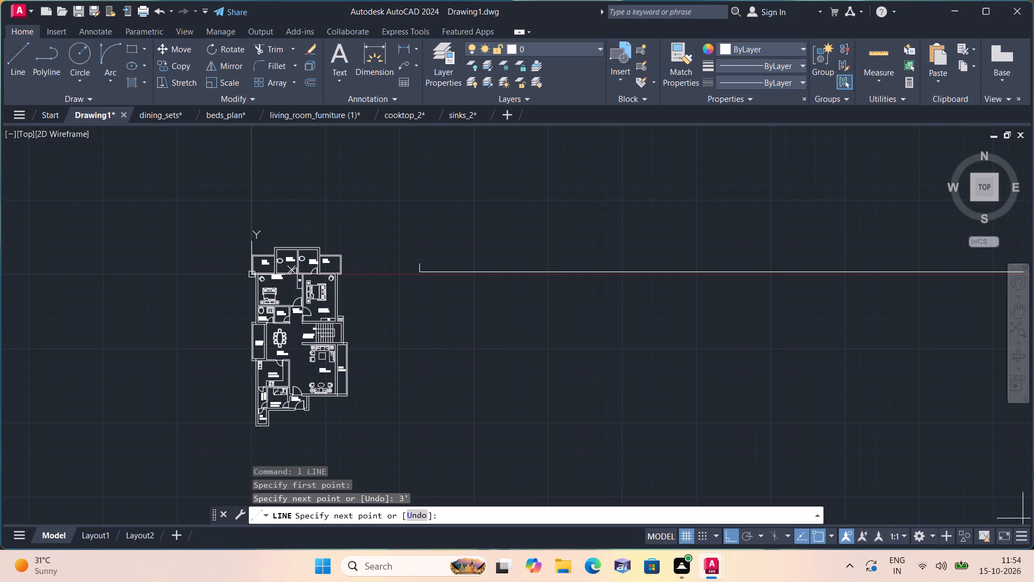
text(9")
key(space)
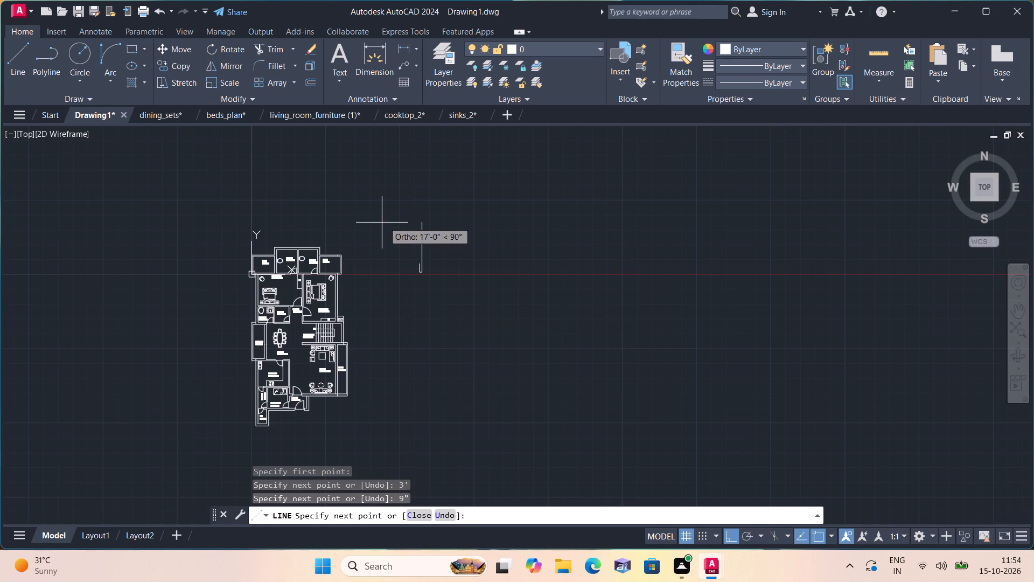
text(3')
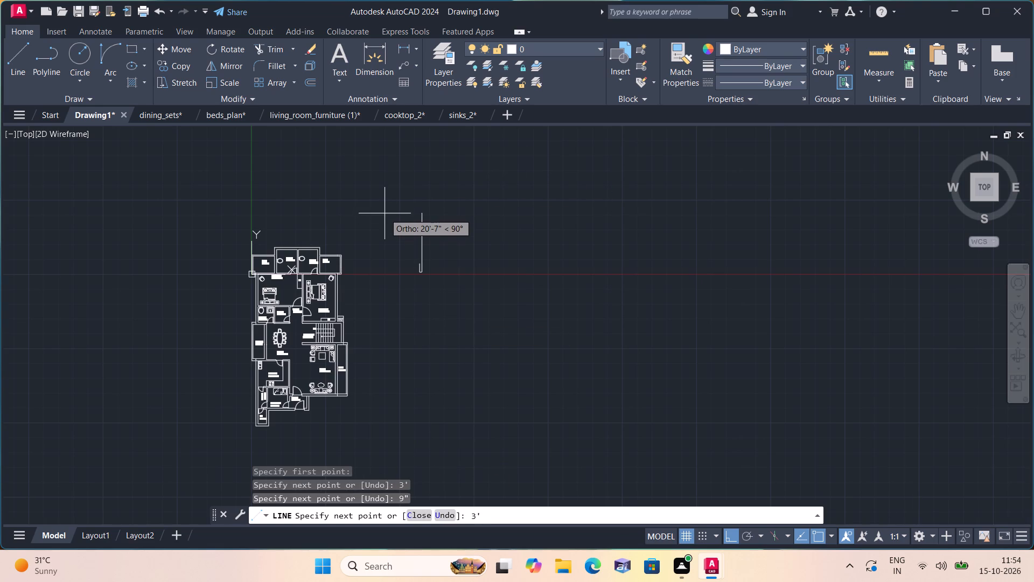
key(space)
scroll(454, 246, up, 2)
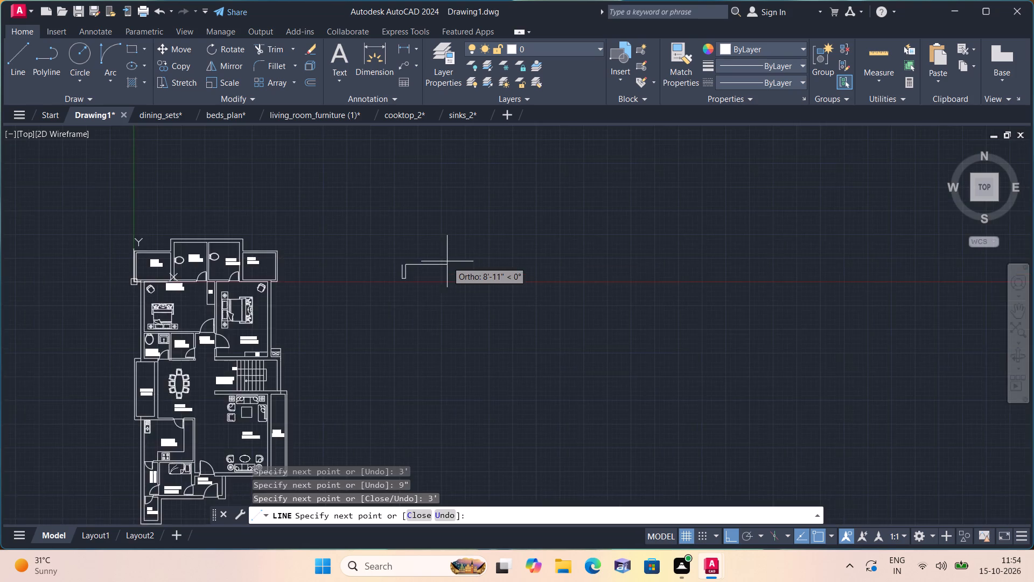
scroll(437, 259, up, 2)
click(344, 272)
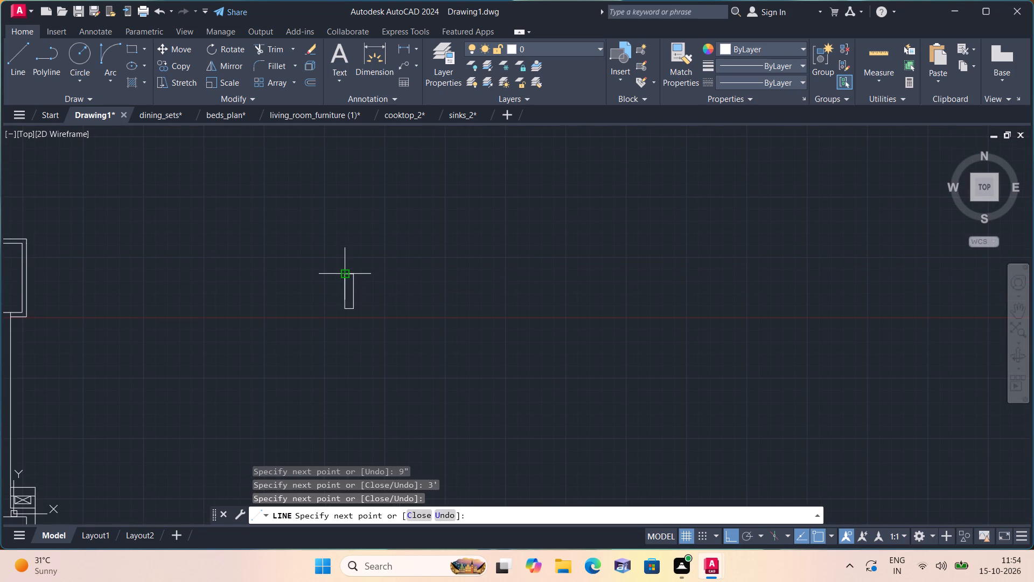
key(space)
Draw a vertical centre line through the 3' by 9" rectangle, joining the midpoints of its short sides.
key(space)
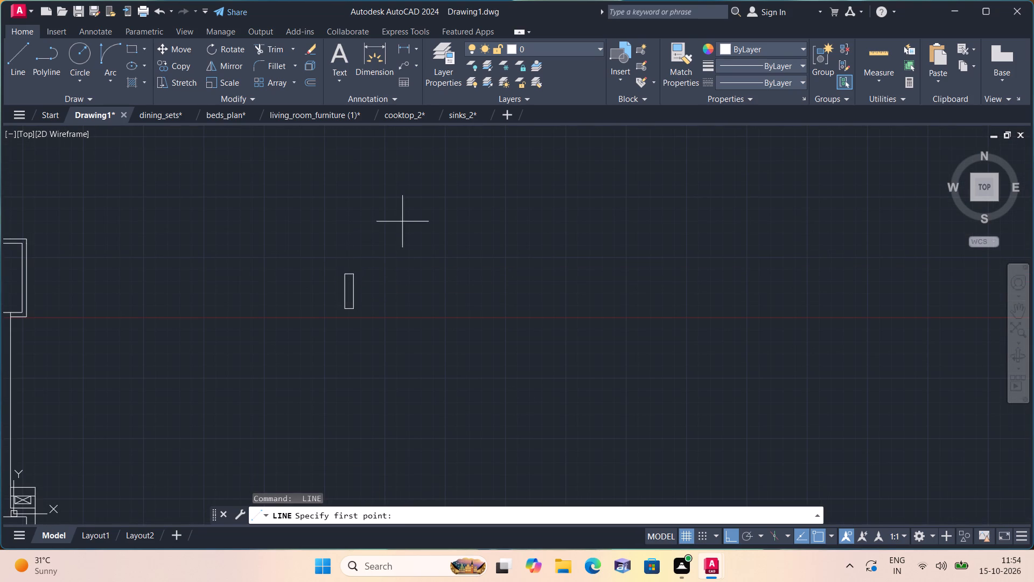
scroll(378, 276, up, 2)
click(306, 271)
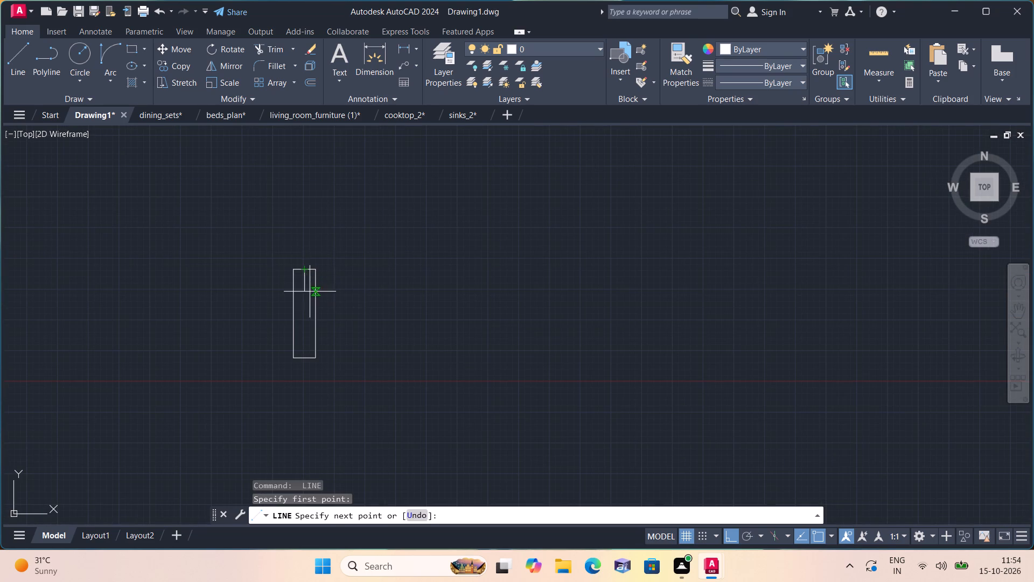
click(306, 358)
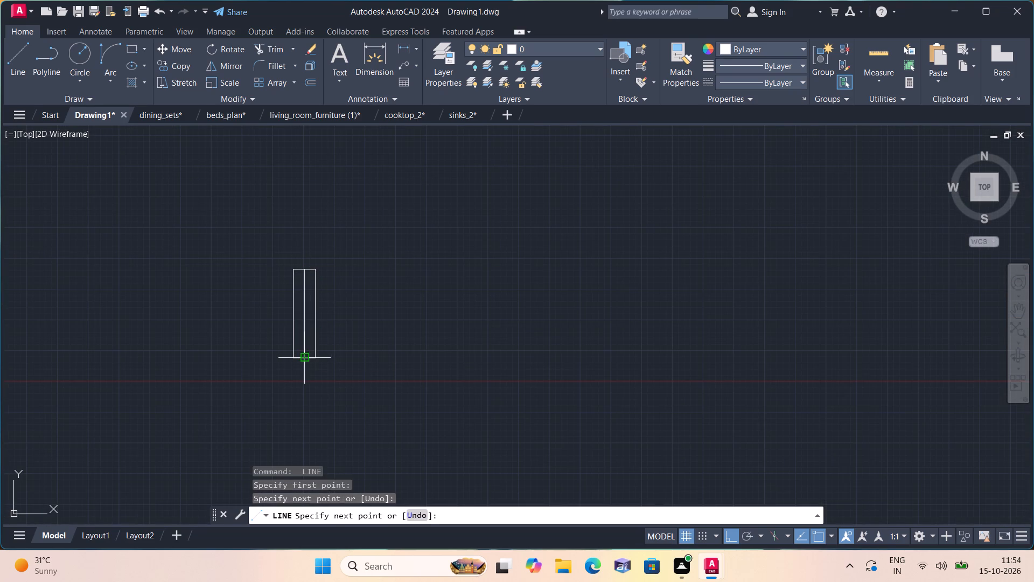
key(space)
Draw a closed upright rectangle of lines, 2' high and 9" wide, between the floor plan and the 3' window outline.
scroll(315, 378, down, 1)
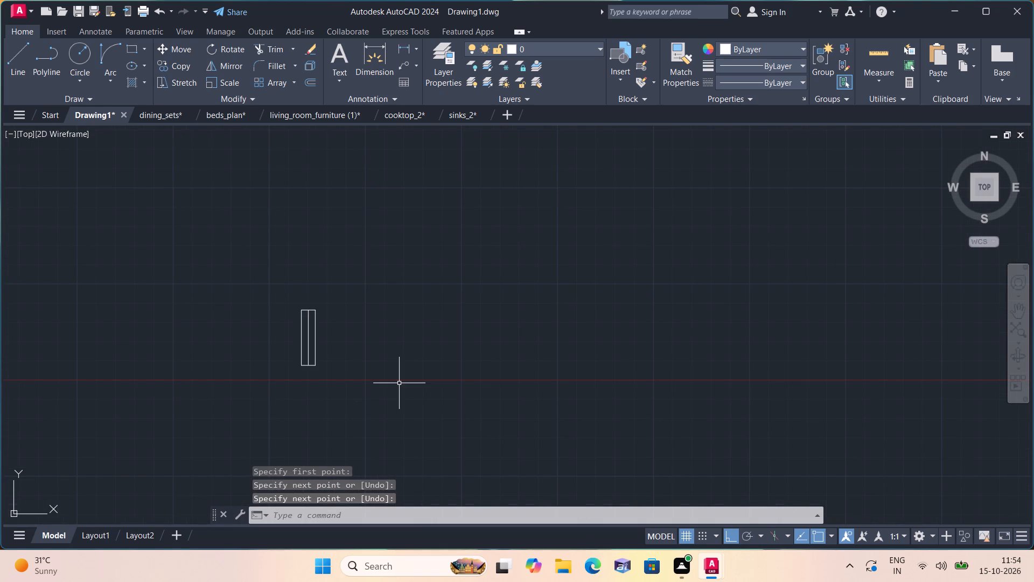
text(l)
key(space)
scroll(400, 383, down, 2)
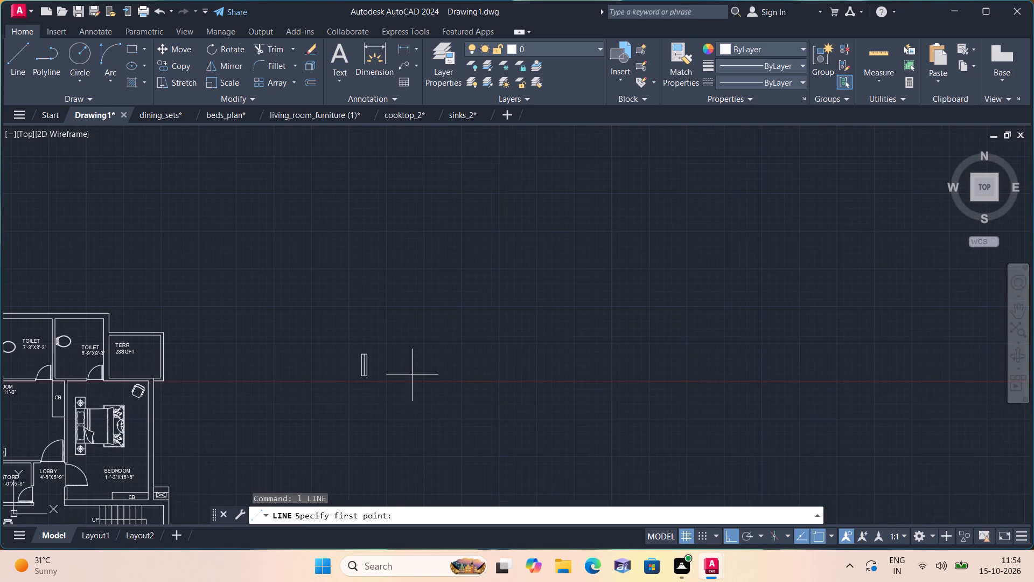
middle_drag(379, 350, 497, 282)
click(396, 306)
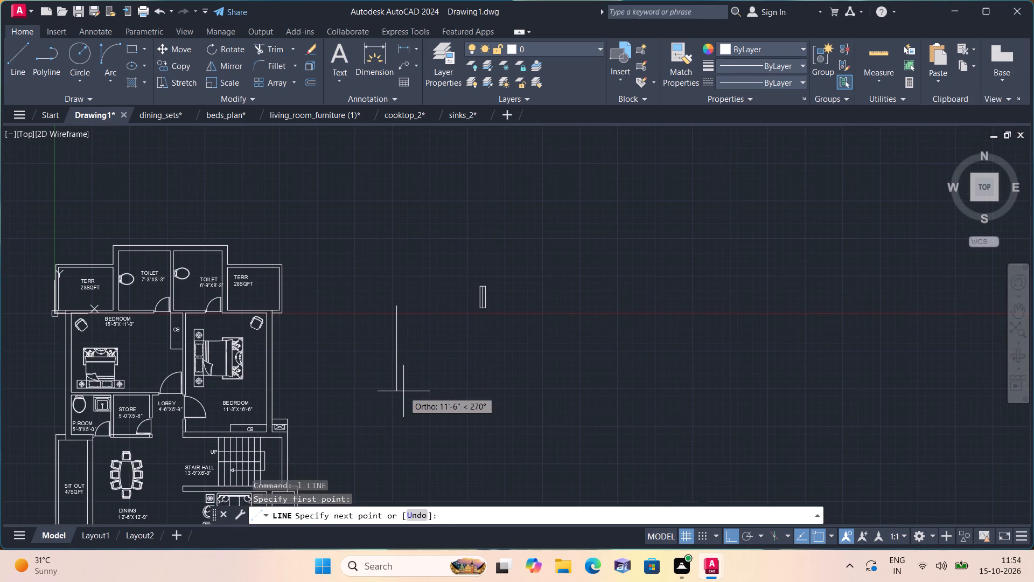
text(2')
key(space)
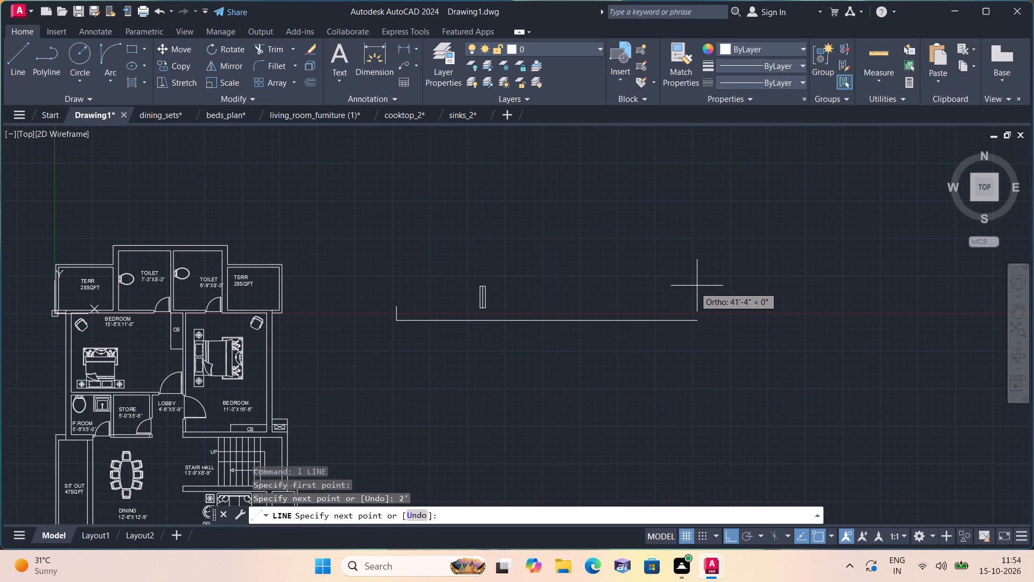
text(9")
key(space)
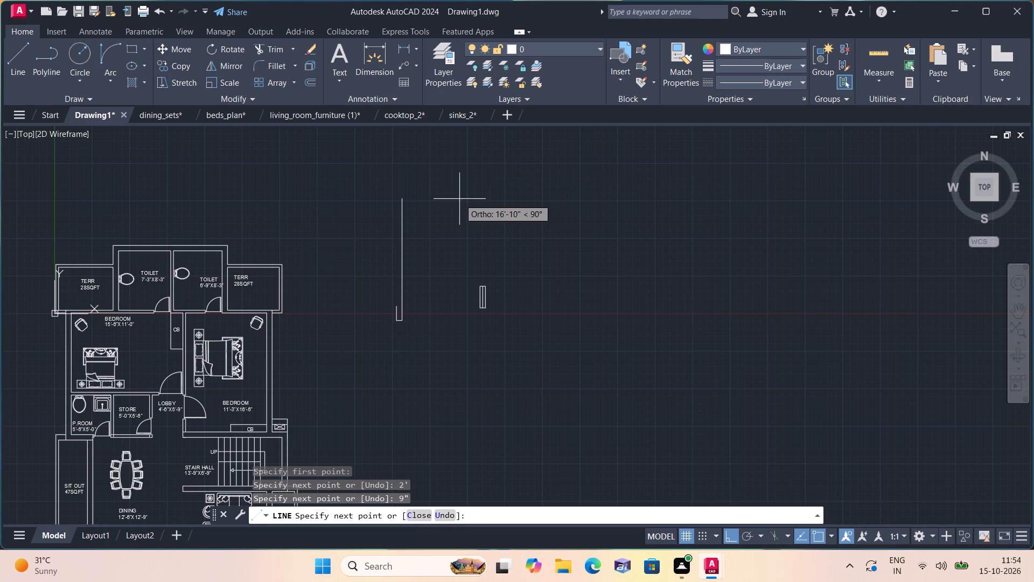
text(2')
key(space)
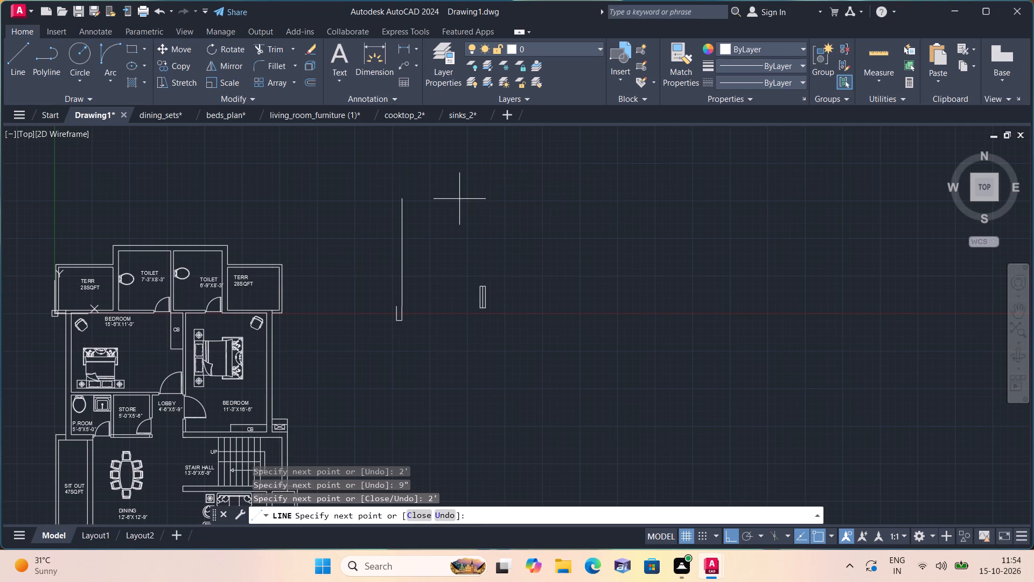
scroll(381, 286, up, 2)
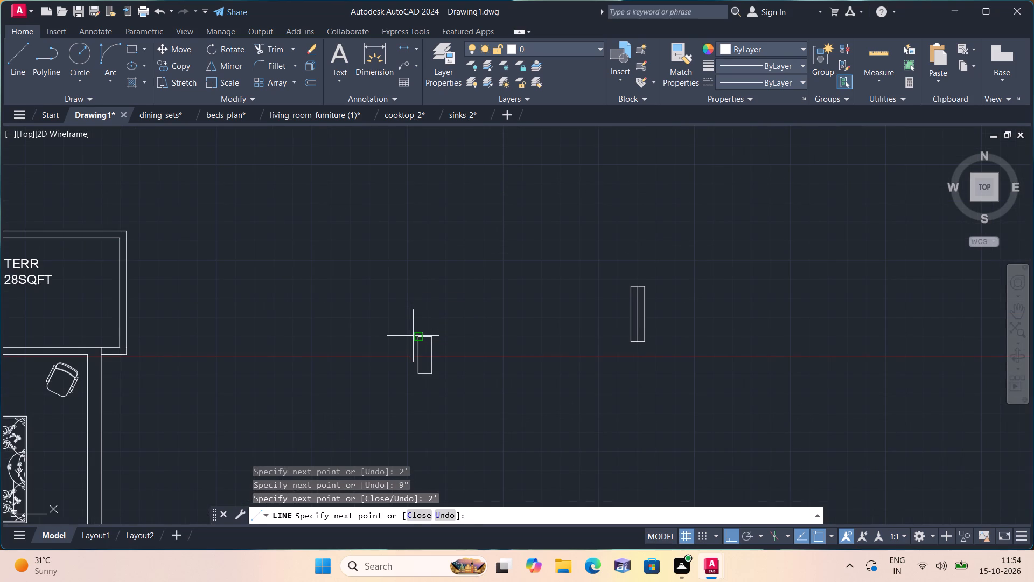
click(415, 336)
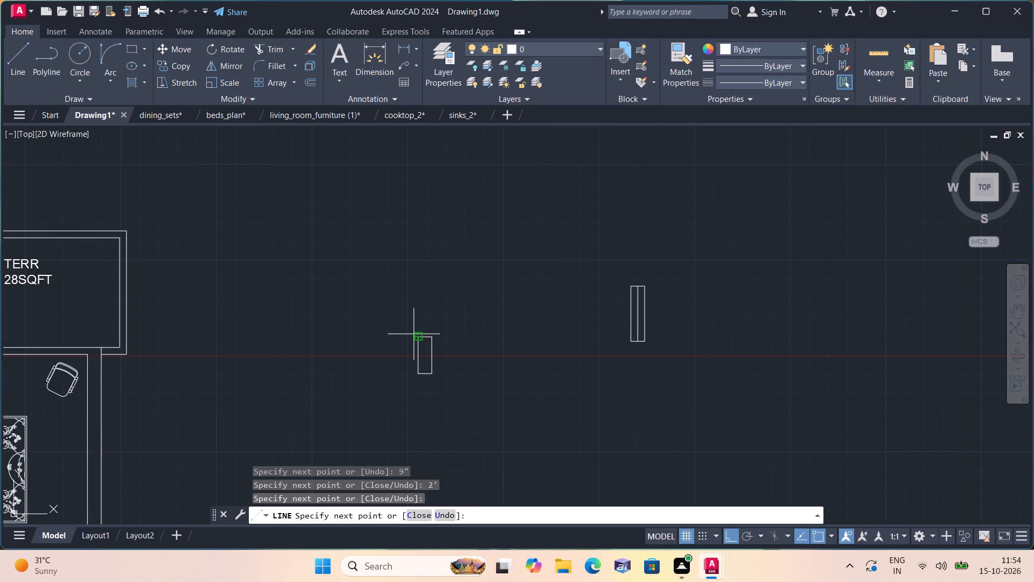
key(space)
Draw a vertical centre line through the 2' by 9" rectangle, joining the midpoints of its short sides.
scroll(437, 352, up, 1)
key(space)
click(416, 328)
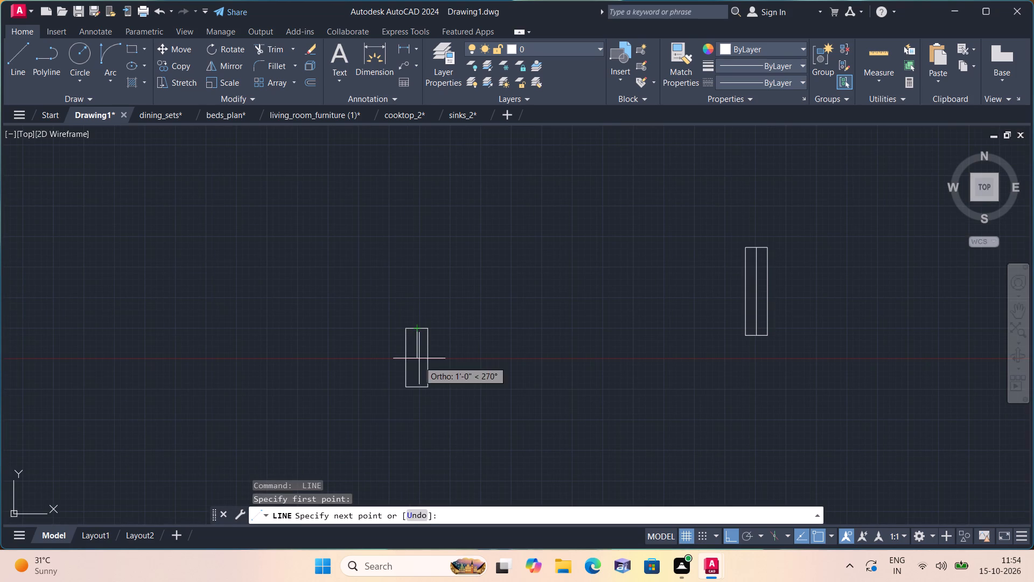
click(421, 387)
key(space)
Draw a closed upright rectangle of lines, 5' high and 9" wide, to the right of the 3' rectangle.
scroll(424, 384, down, 1)
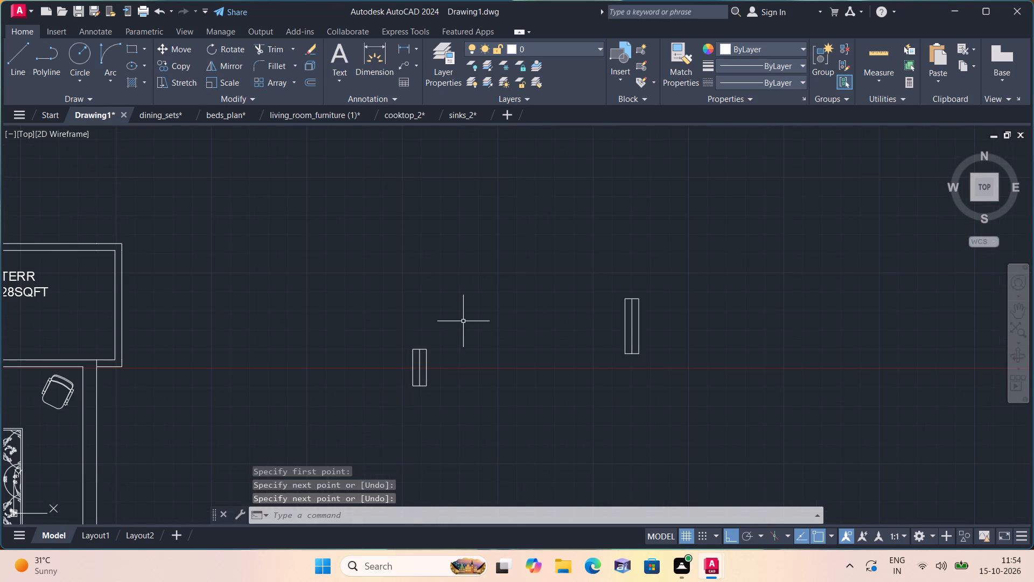
scroll(468, 315, down, 2)
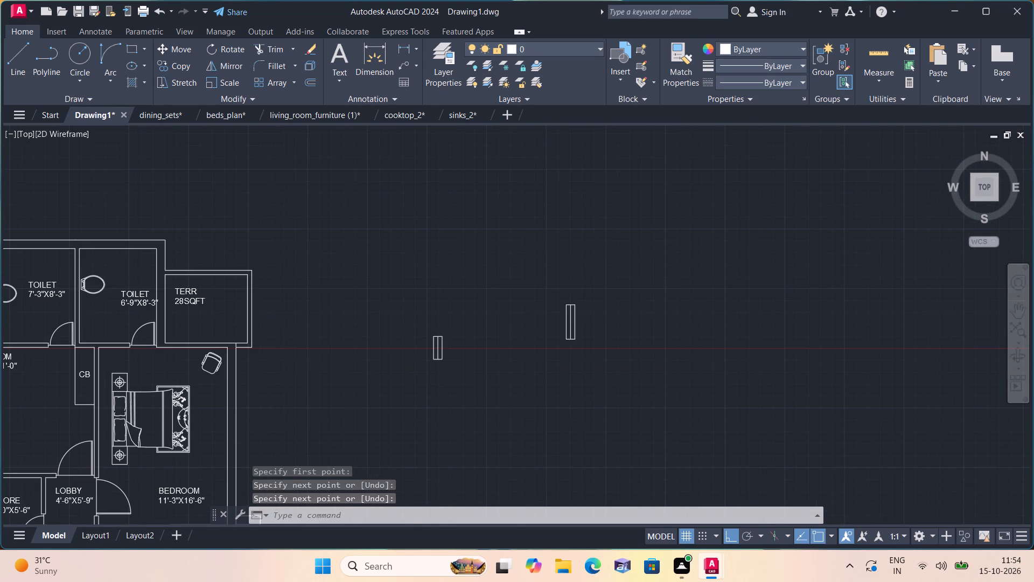
scroll(468, 315, down, 1)
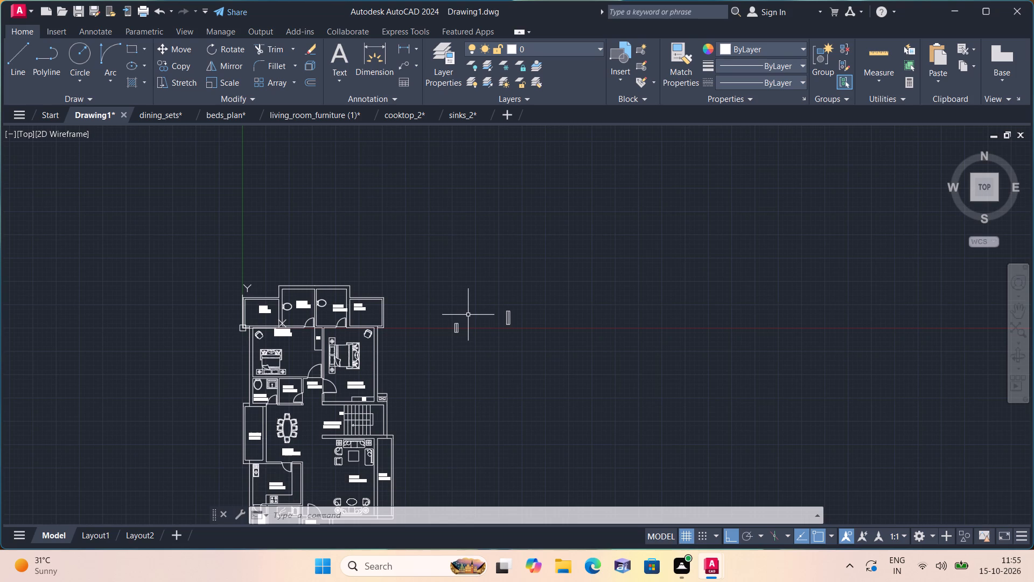
scroll(468, 315, down, 1)
scroll(468, 315, up, 1)
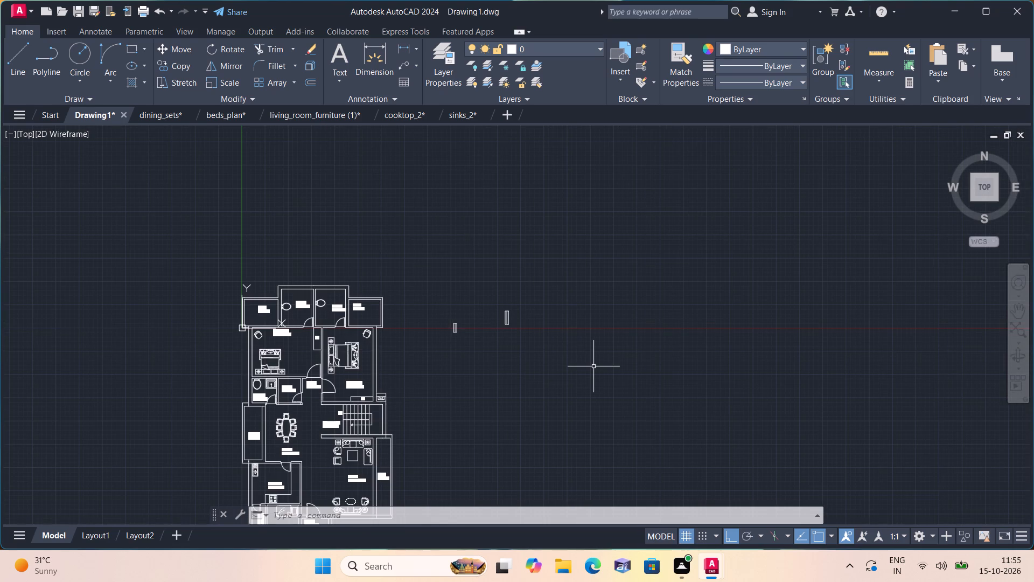
text(l)
key(space)
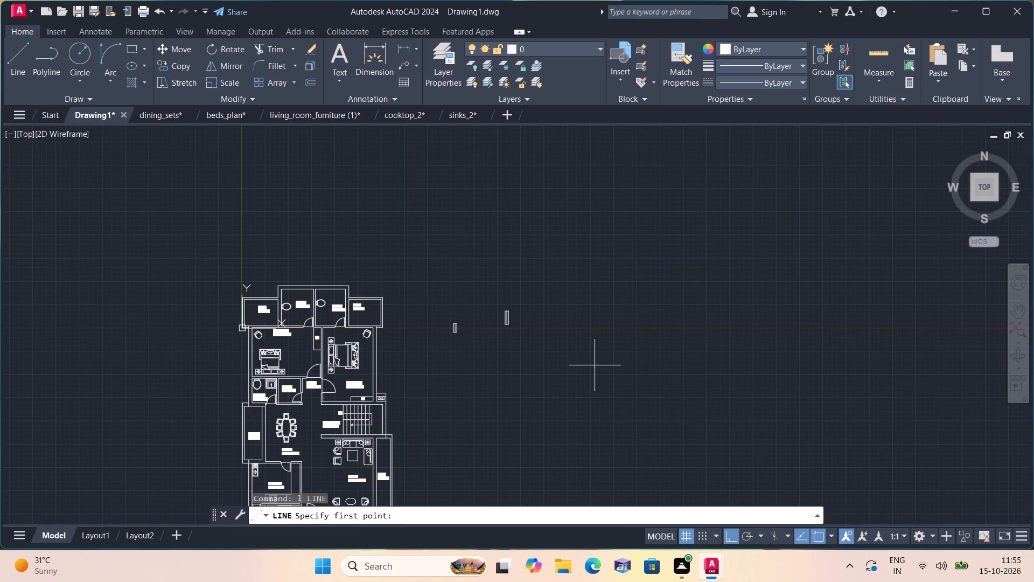
click(576, 316)
text(5')
key(space)
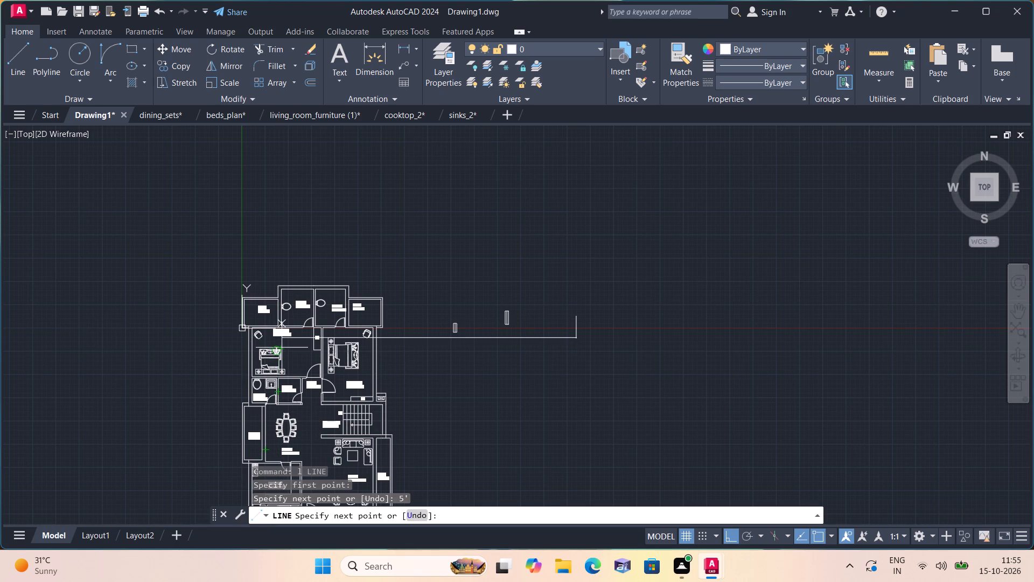
text(9")
key(space)
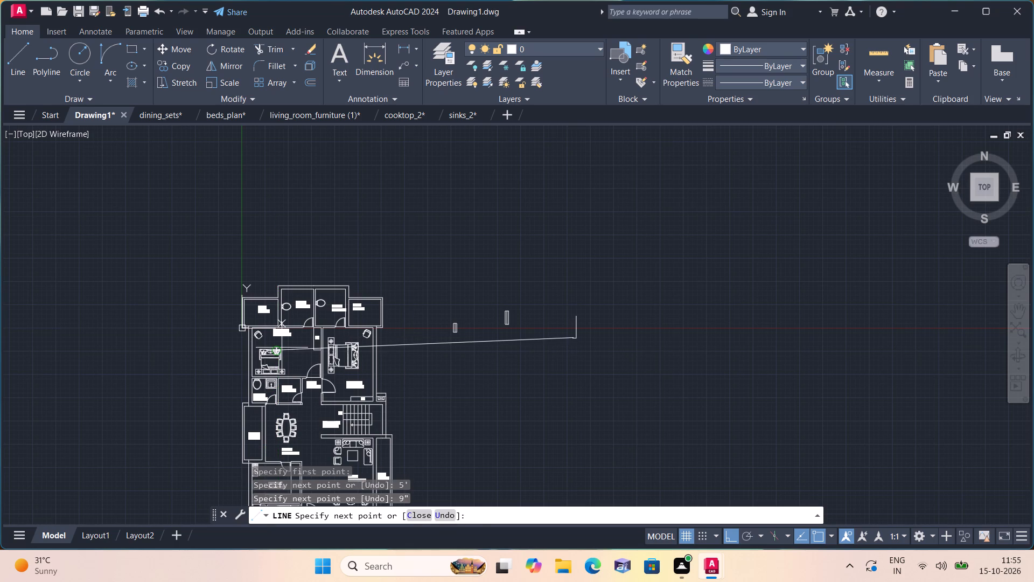
text(5')
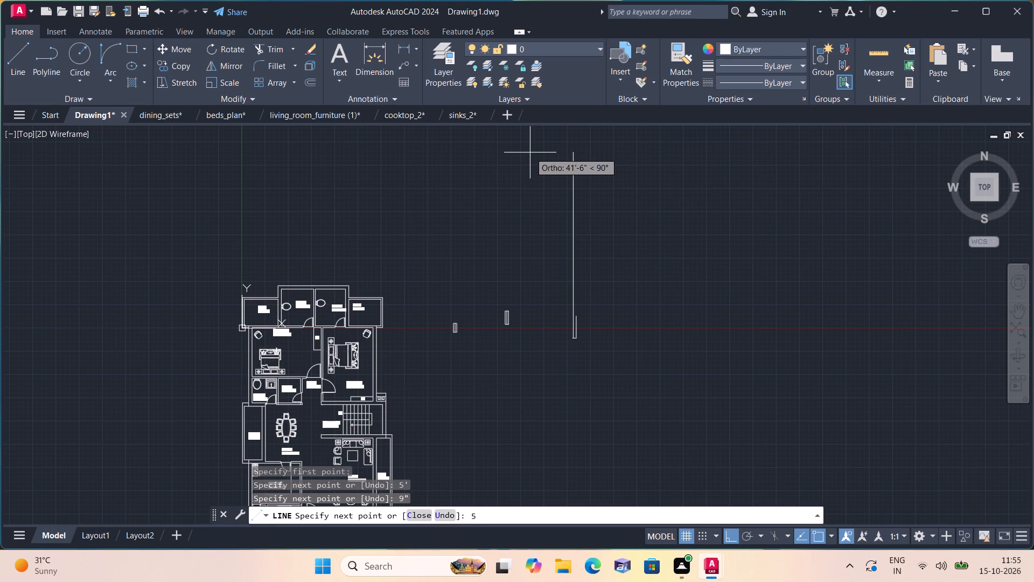
key(space)
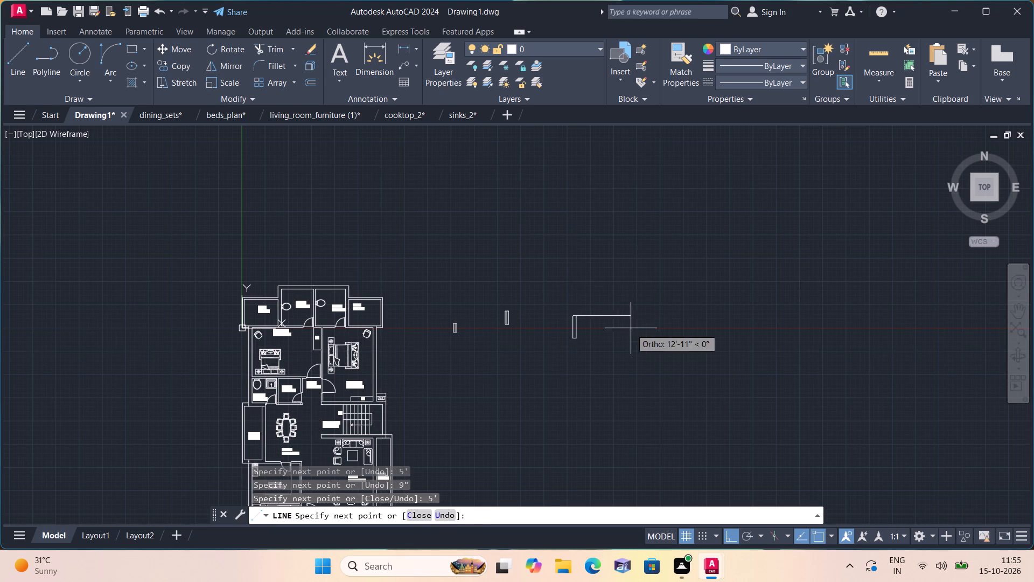
scroll(590, 327, up, 3)
click(554, 299)
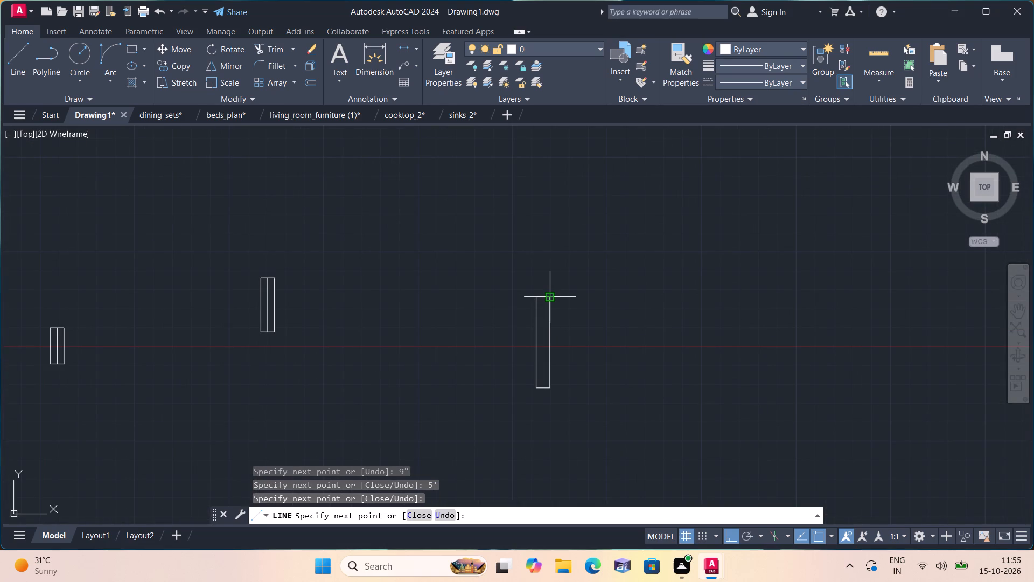
key(space)
Draw a vertical centre line through the 5' by 9" rectangle, joining the midpoints of its short sides.
key(space)
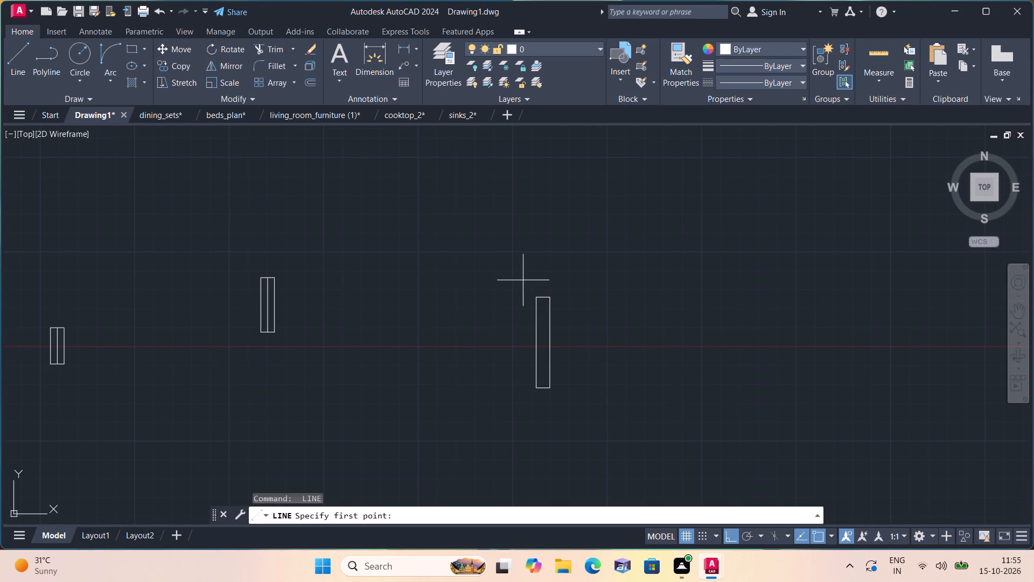
scroll(526, 293, up, 1)
click(553, 299)
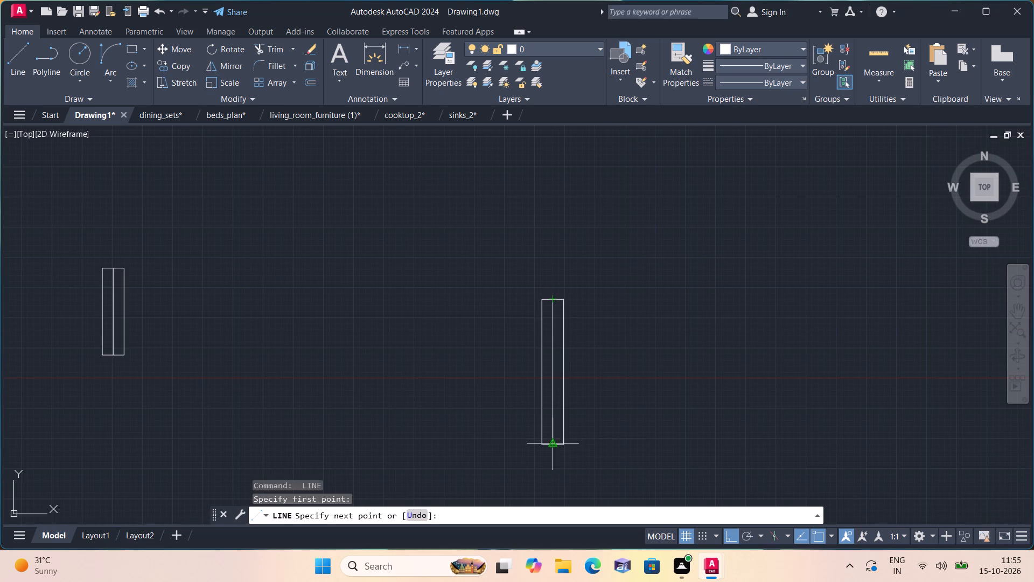
click(553, 444)
key(space)
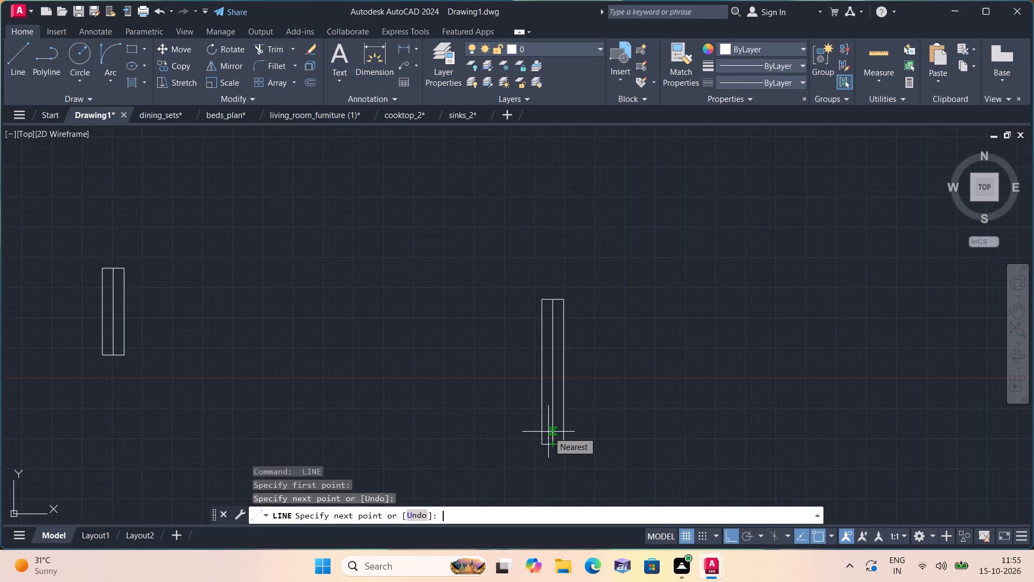
Draw a closed upright rectangle of lines, 8' high and 9" wide, between the 3' and 5' window symbols.
text(l)
key(space)
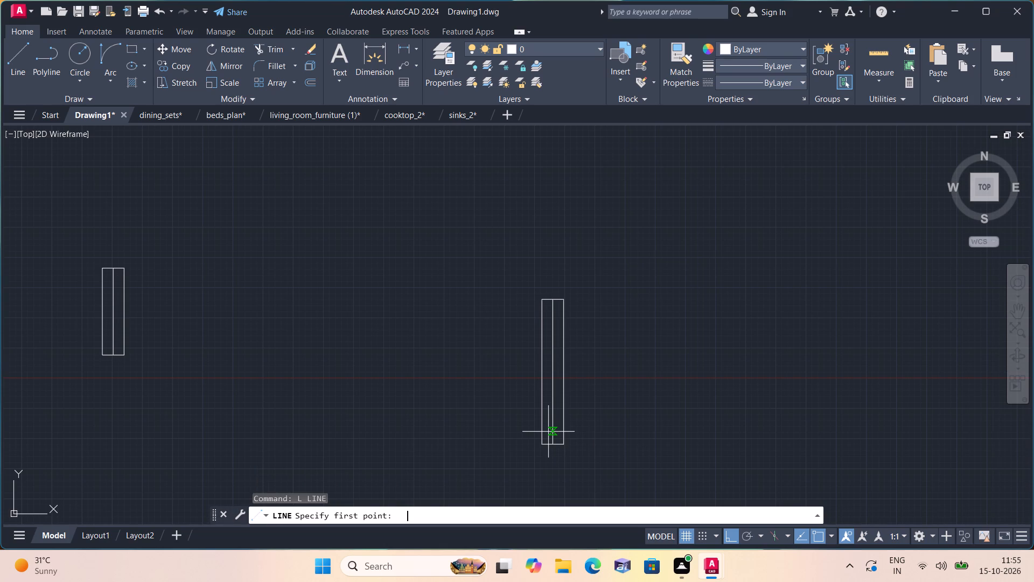
click(372, 301)
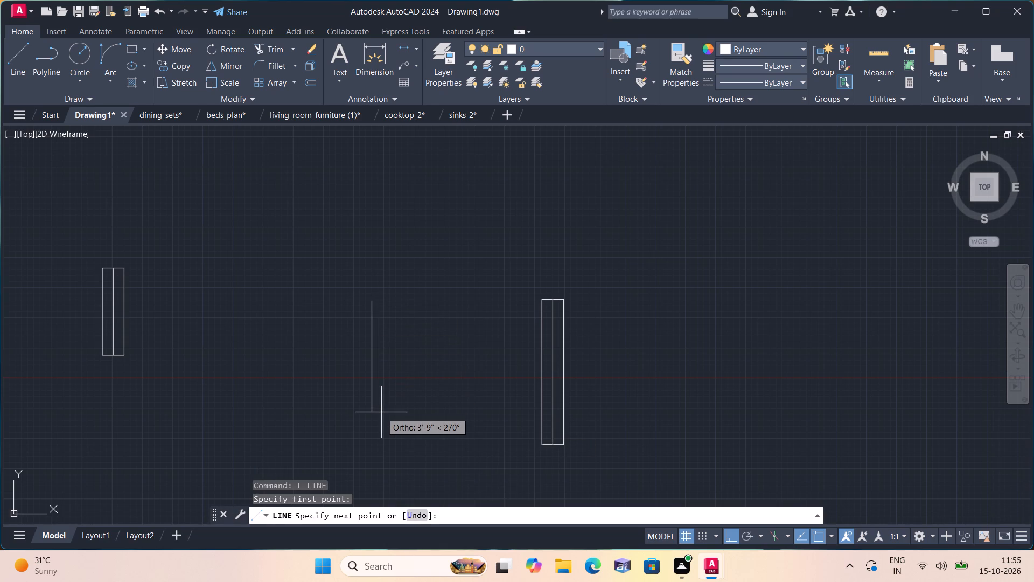
text(8')
key(space)
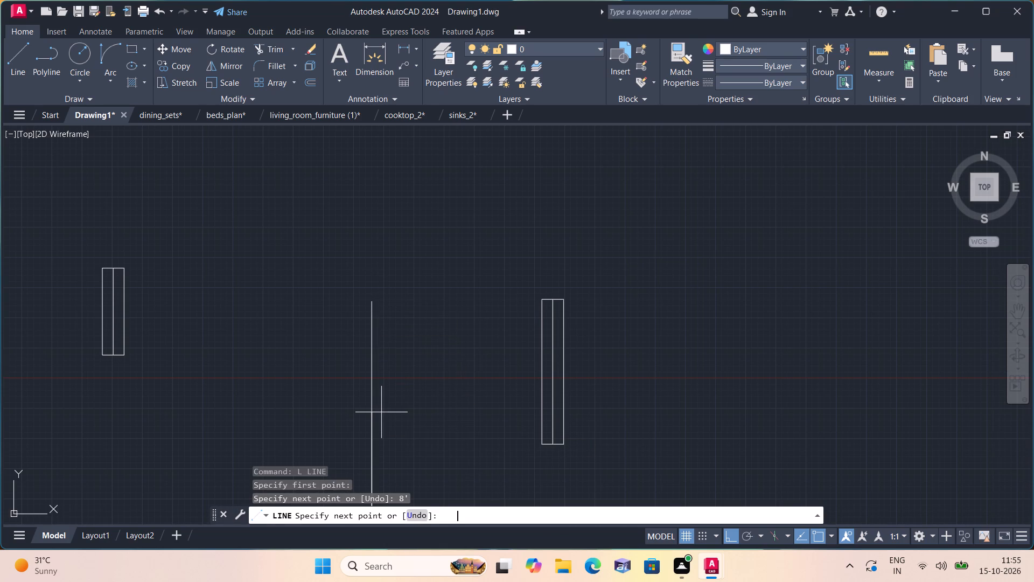
middle_drag(381, 401, 429, 274)
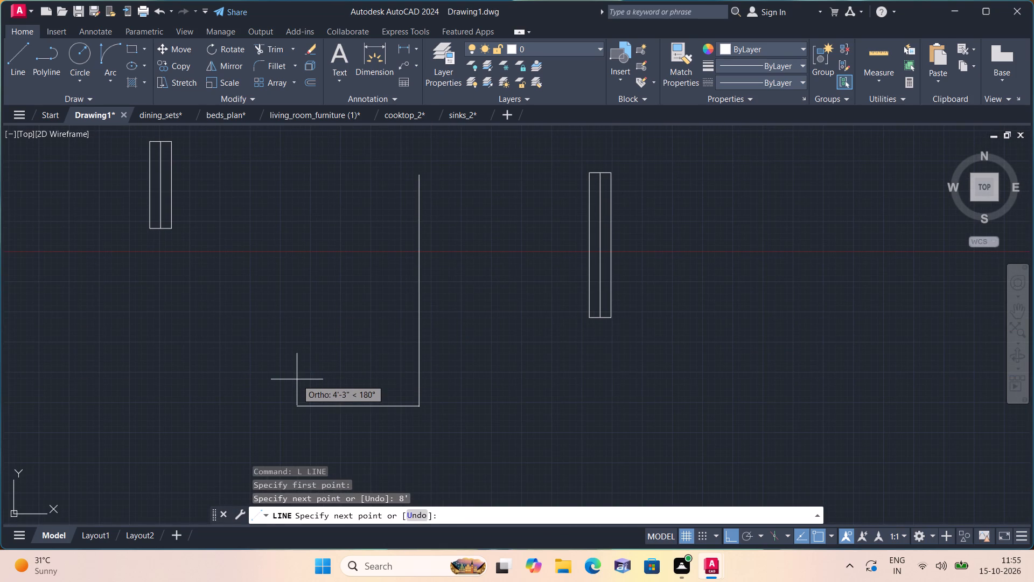
text(9")
key(space)
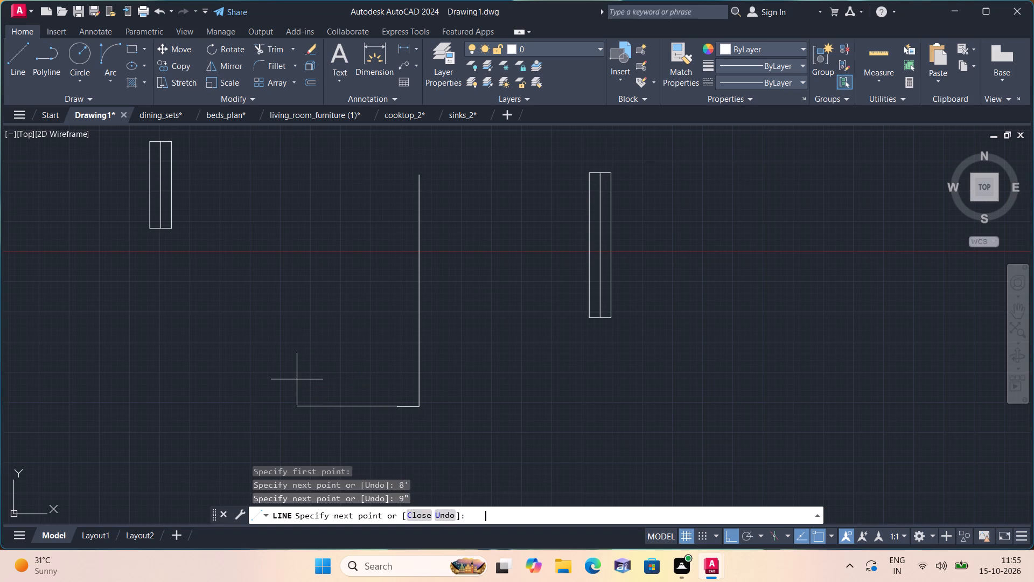
text(8')
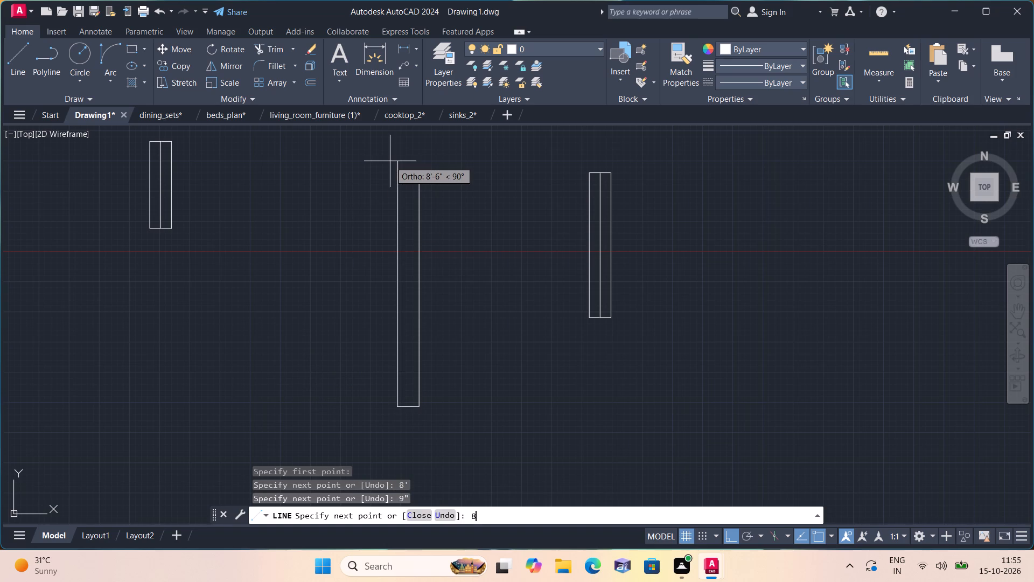
key(space)
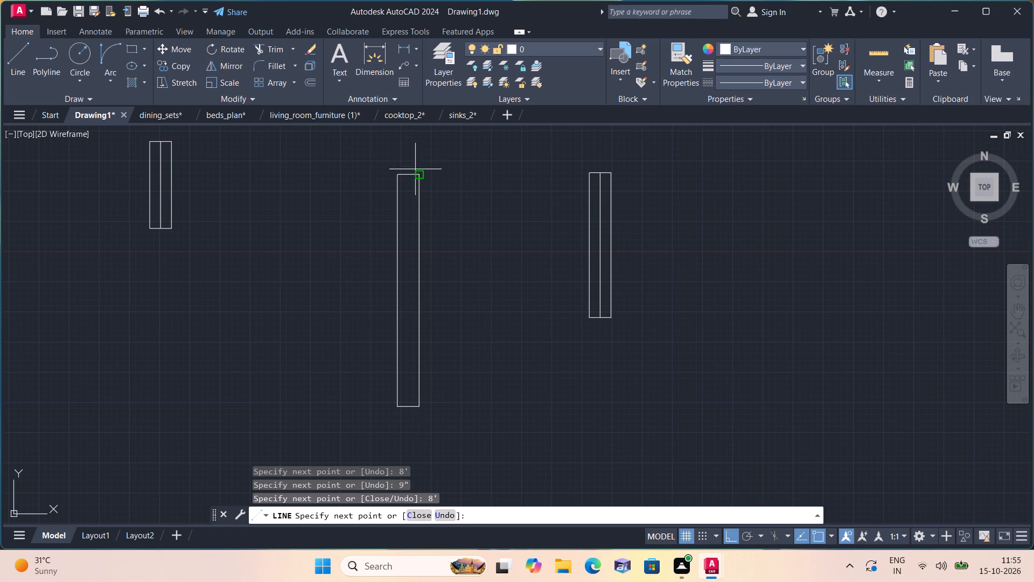
click(420, 171)
key(space)
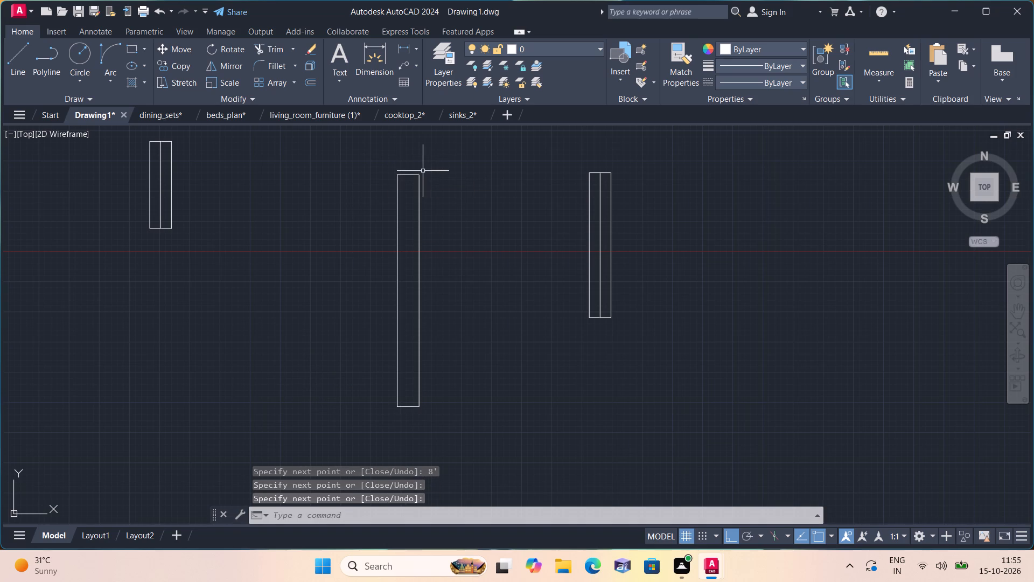
Draw a vertical centre line through the 8' by 9" rectangle, joining the midpoints of its short sides.
key(space)
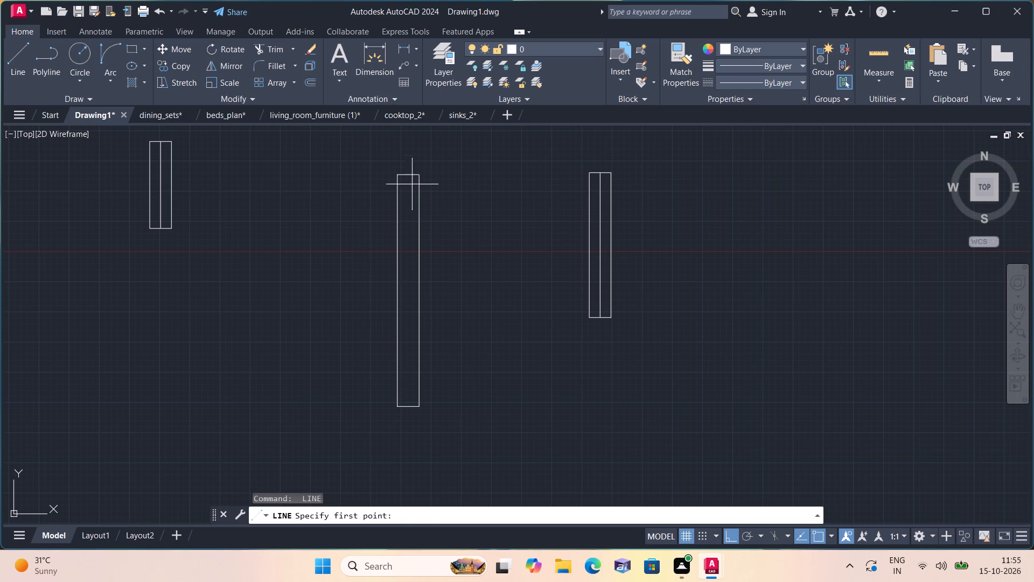
click(411, 176)
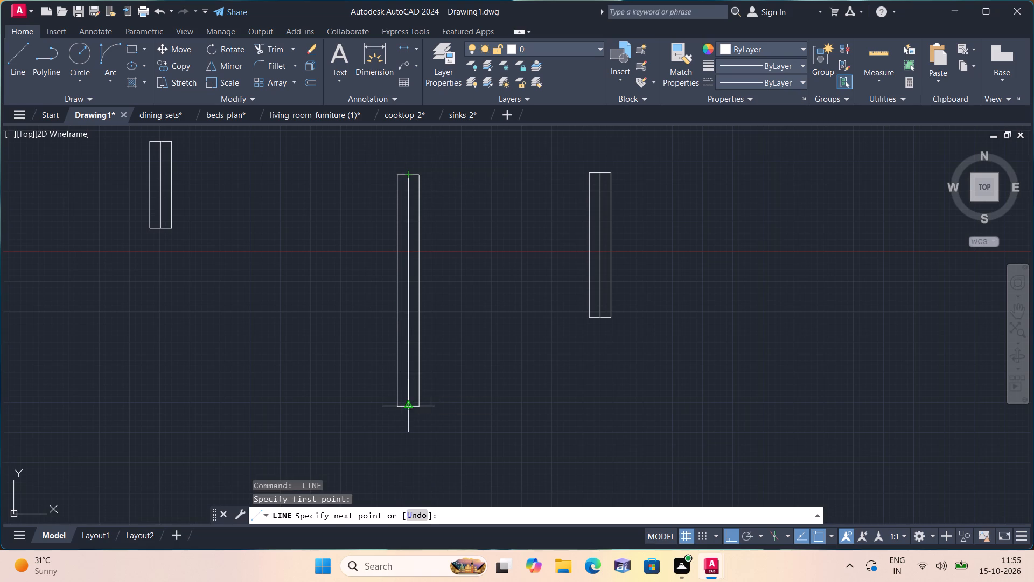
click(408, 406)
key(space)
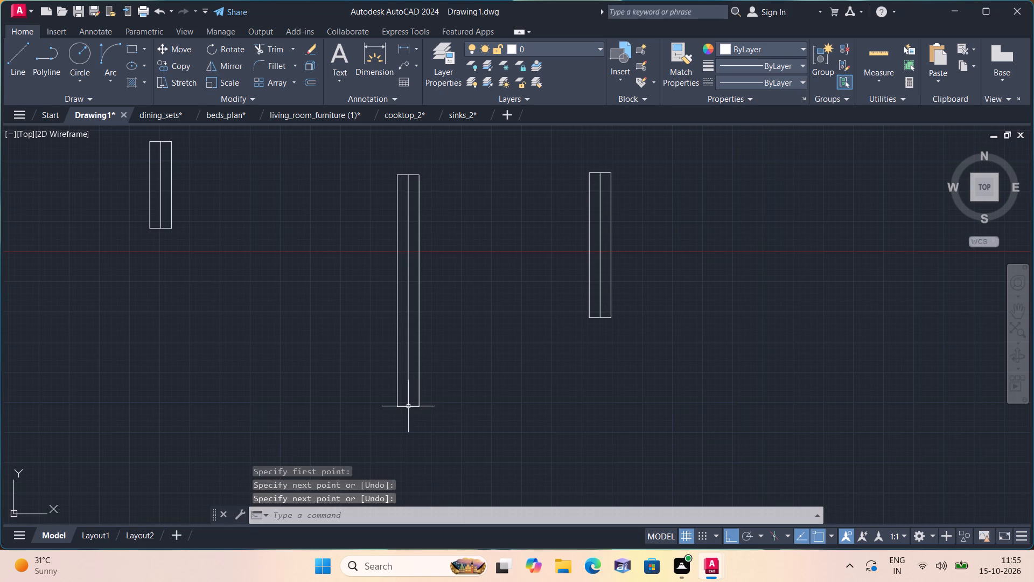
With Ortho off, copy the 8' window symbol by its long side's midpoint into the wall between the sit out and dining.
scroll(412, 400, down, 1)
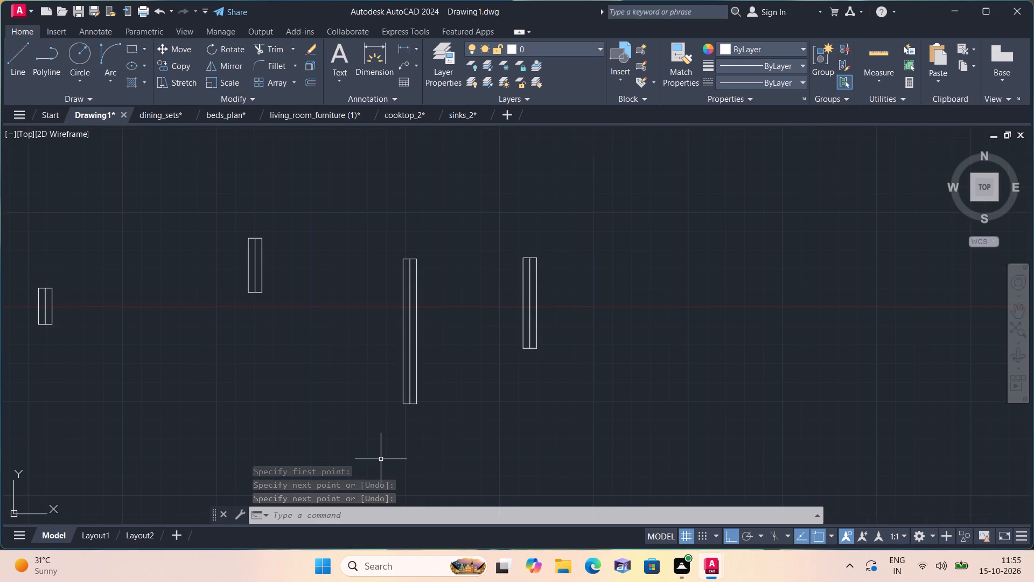
scroll(381, 459, down, 1)
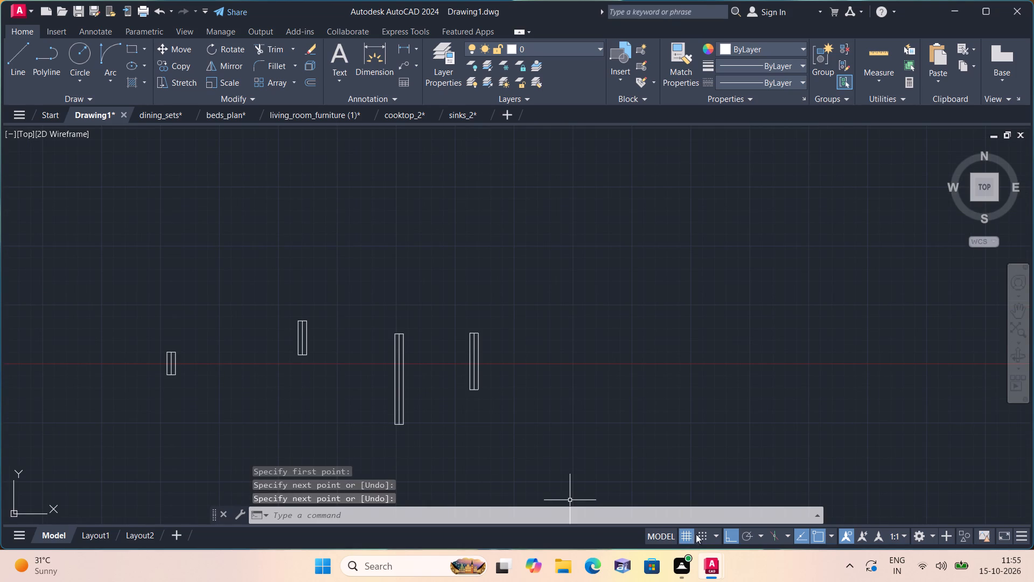
click(731, 535)
middle_drag(358, 425, 420, 427)
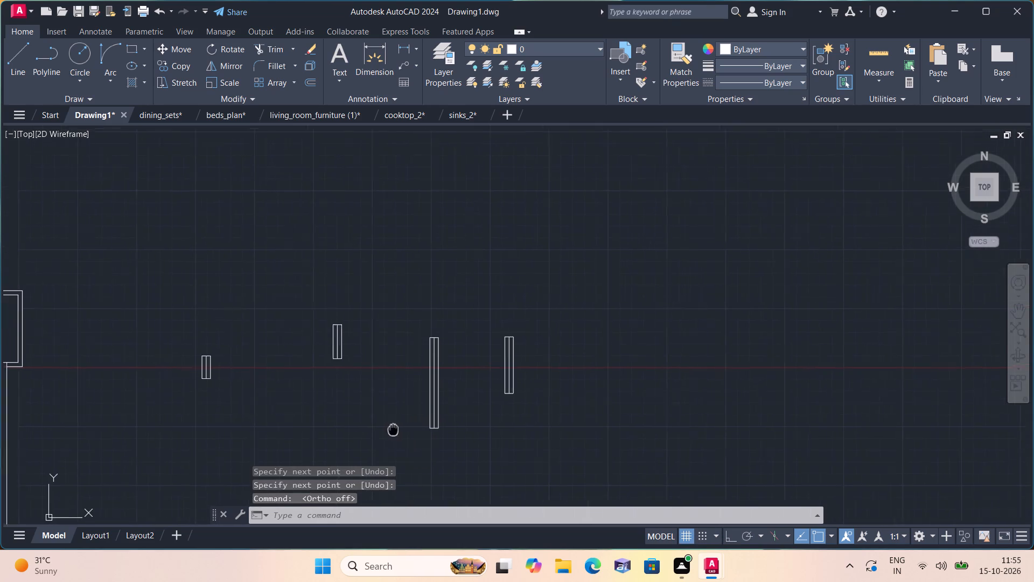
middle_drag(420, 427, 516, 409)
scroll(520, 408, down, 1)
scroll(551, 408, up, 1)
drag(576, 436, 543, 396)
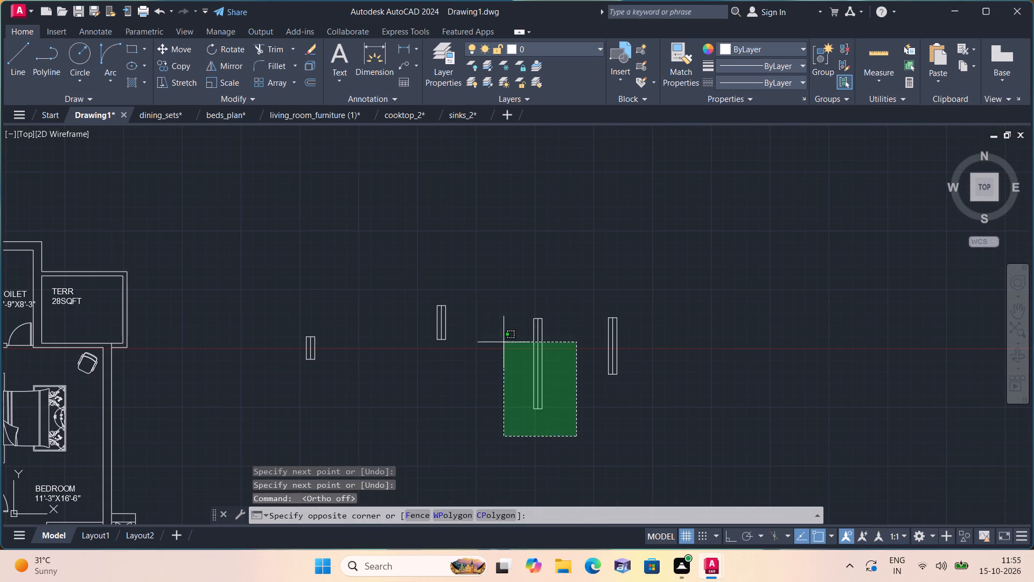
click(484, 286)
drag(177, 61, 190, 77)
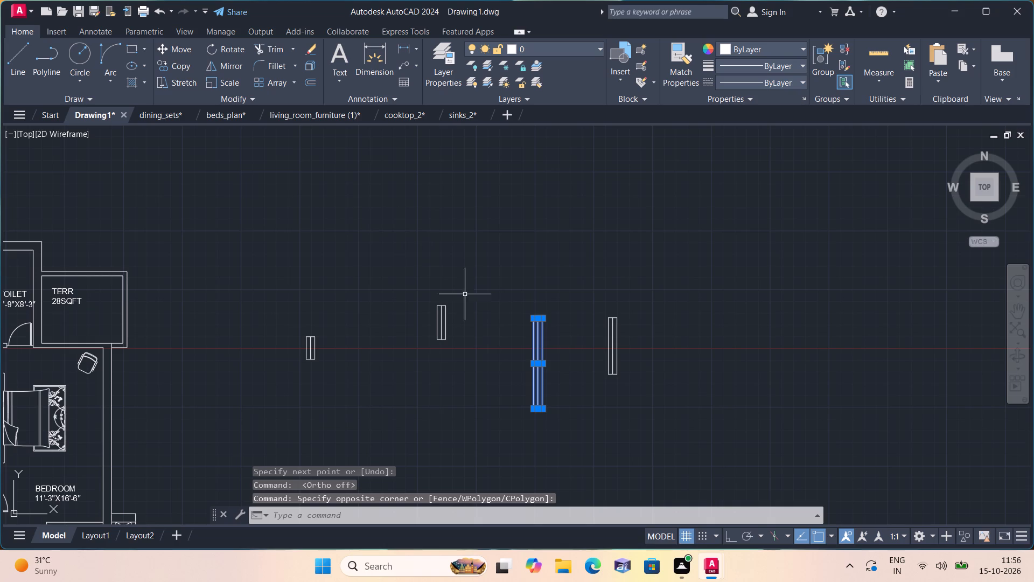
click(176, 64)
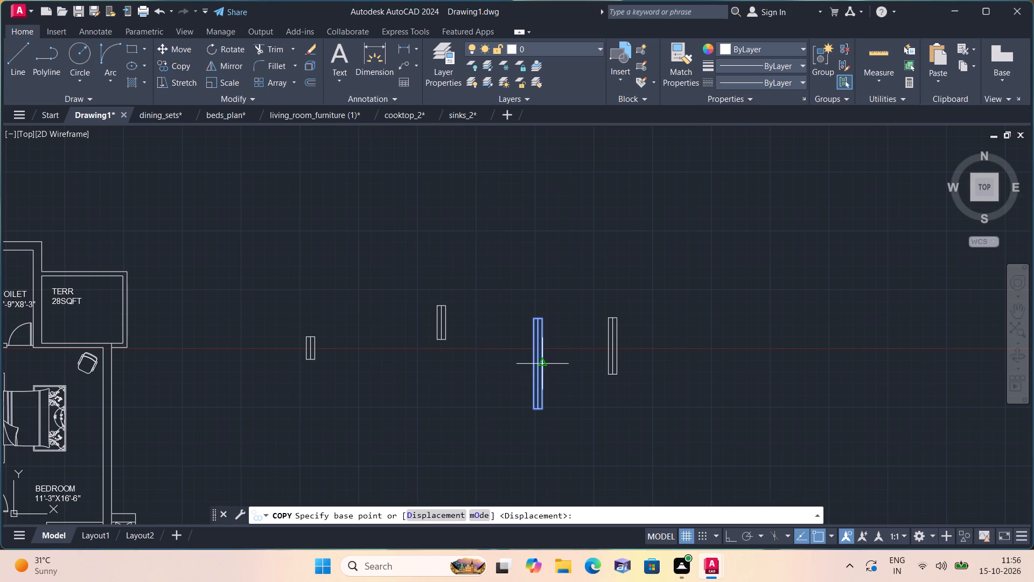
click(540, 359)
scroll(540, 359, down, 1)
scroll(354, 378, down, 1)
middle_drag(361, 384, 361, 384)
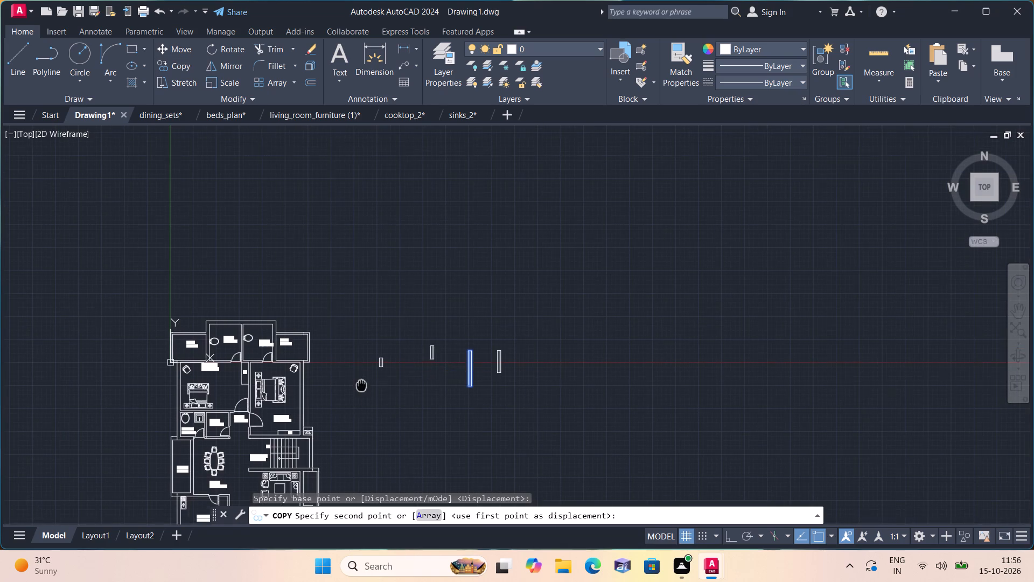
middle_drag(361, 384, 389, 384)
scroll(187, 415, up, 2)
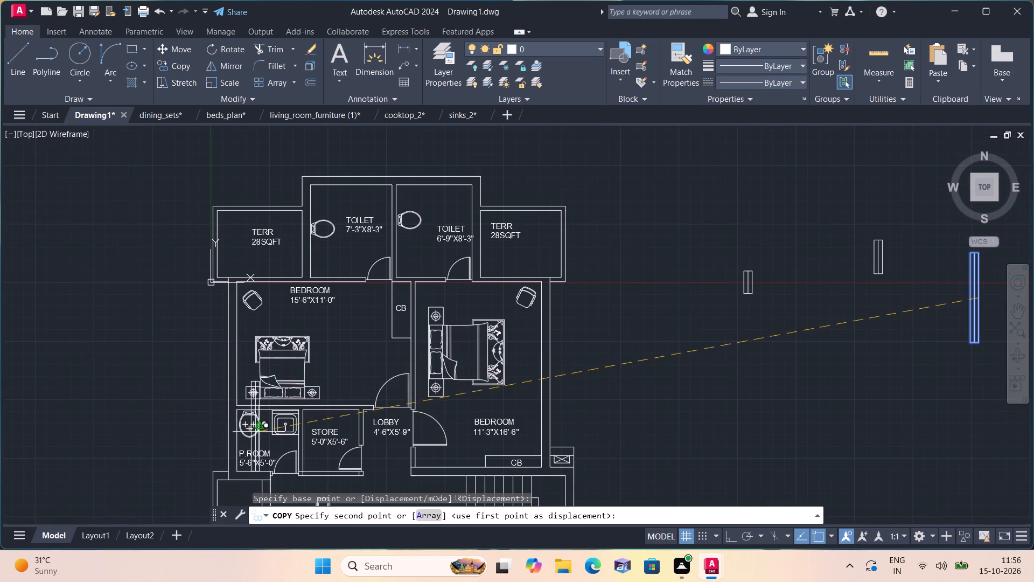
middle_drag(255, 432, 273, 344)
middle_drag(284, 420, 307, 307)
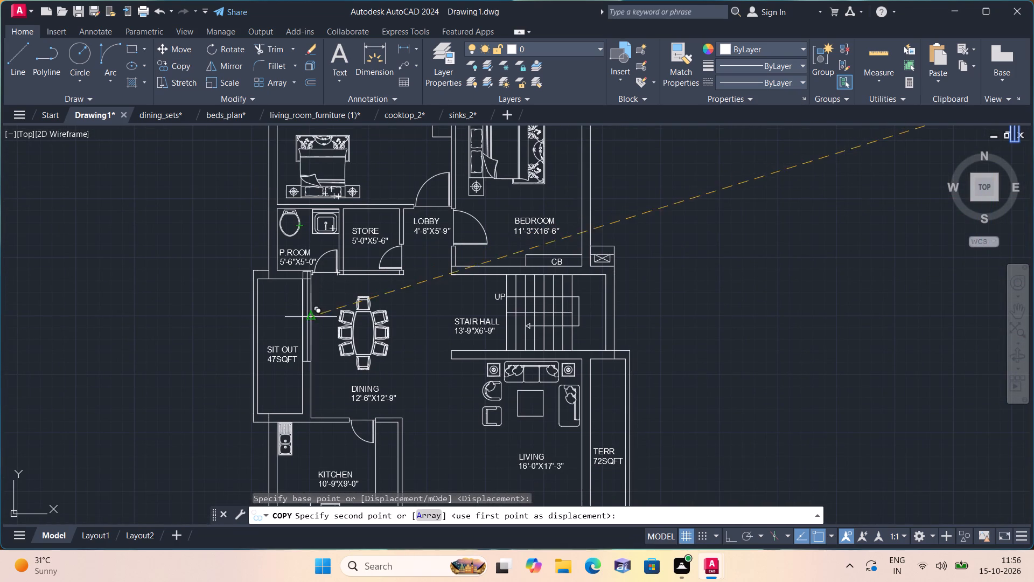
scroll(308, 339, up, 2)
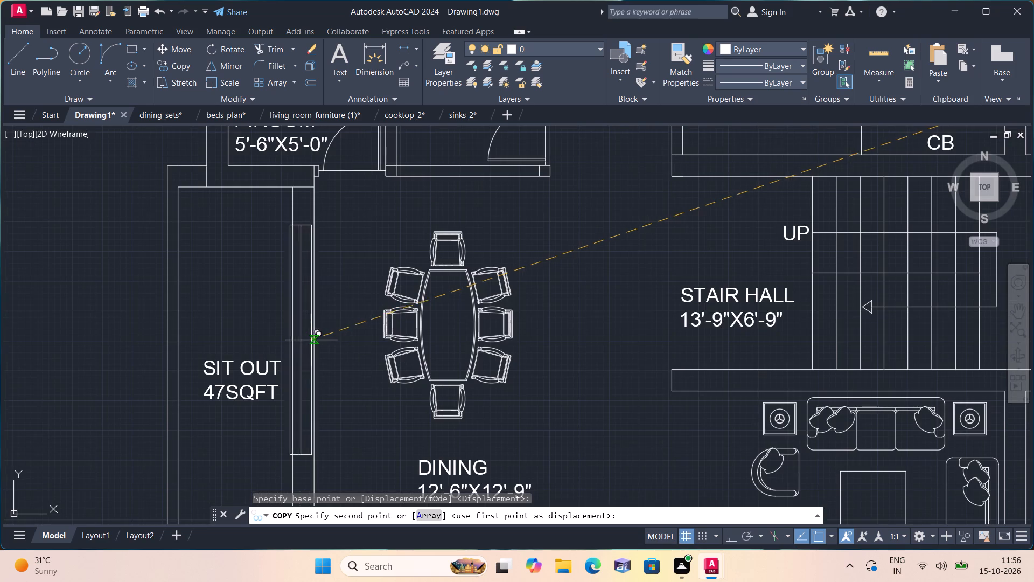
scroll(314, 350, down, 1)
middle_drag(314, 350, 309, 293)
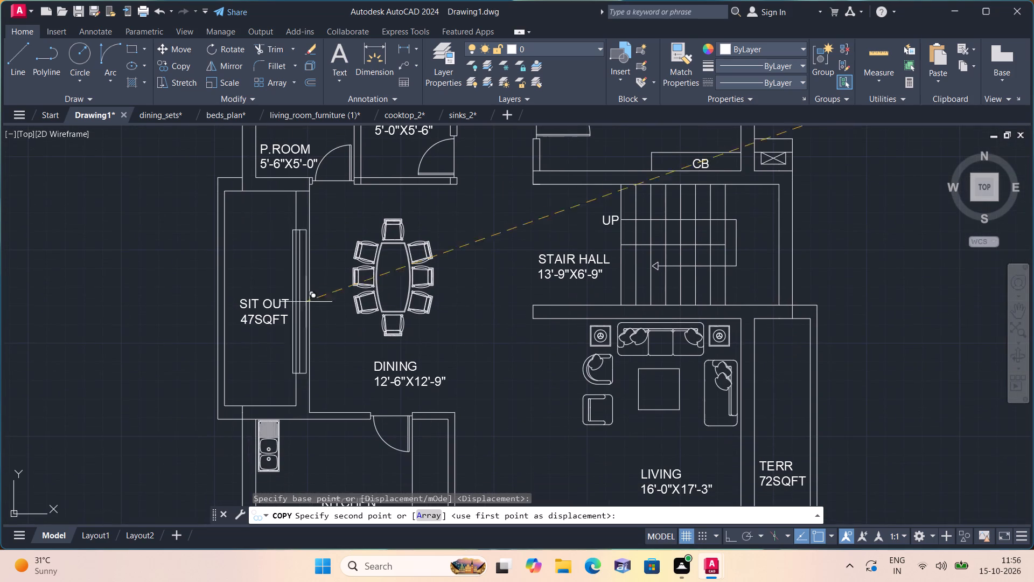
click(310, 308)
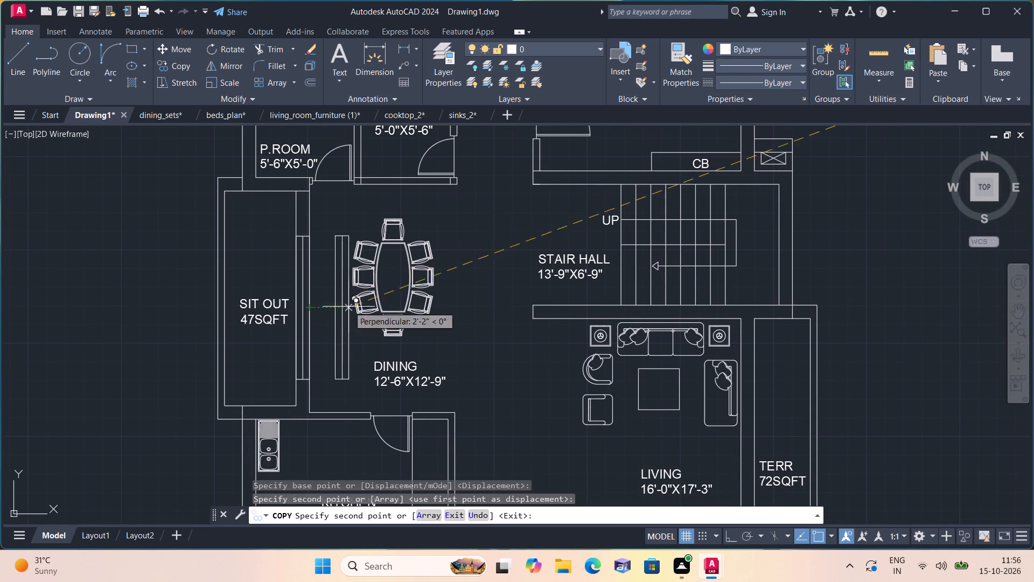
key(space)
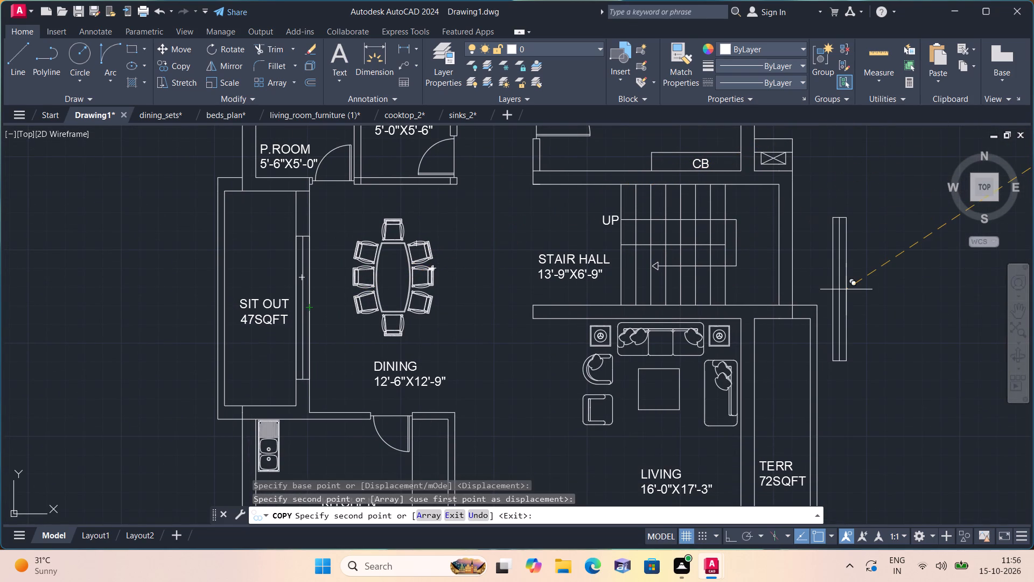
Copy the 3' window symbol by its long side's midpoint into the kitchen's outer wall, just below the sink.
scroll(856, 292, down, 1)
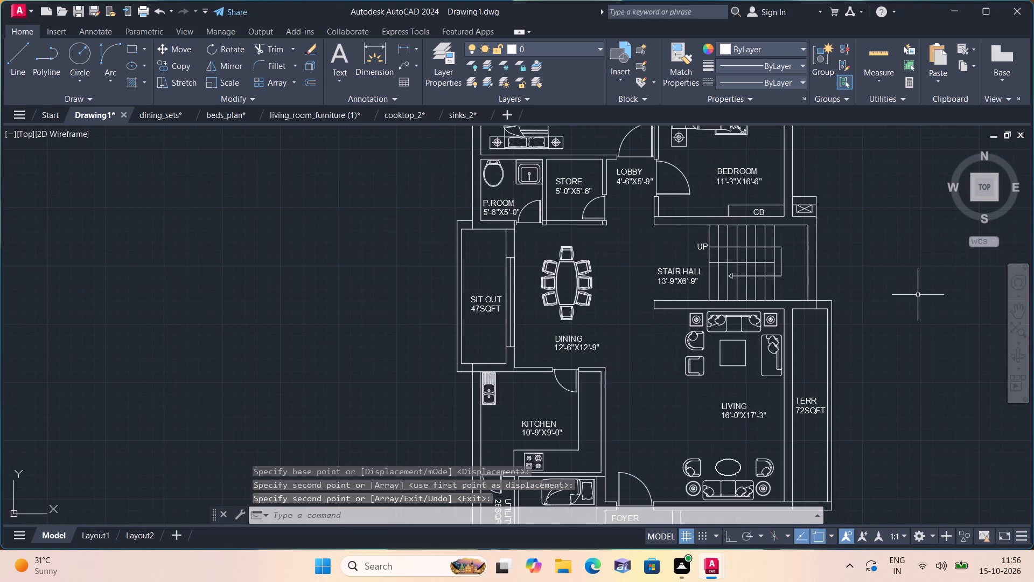
middle_drag(914, 299, 767, 294)
scroll(809, 291, down, 2)
middle_drag(804, 280, 775, 306)
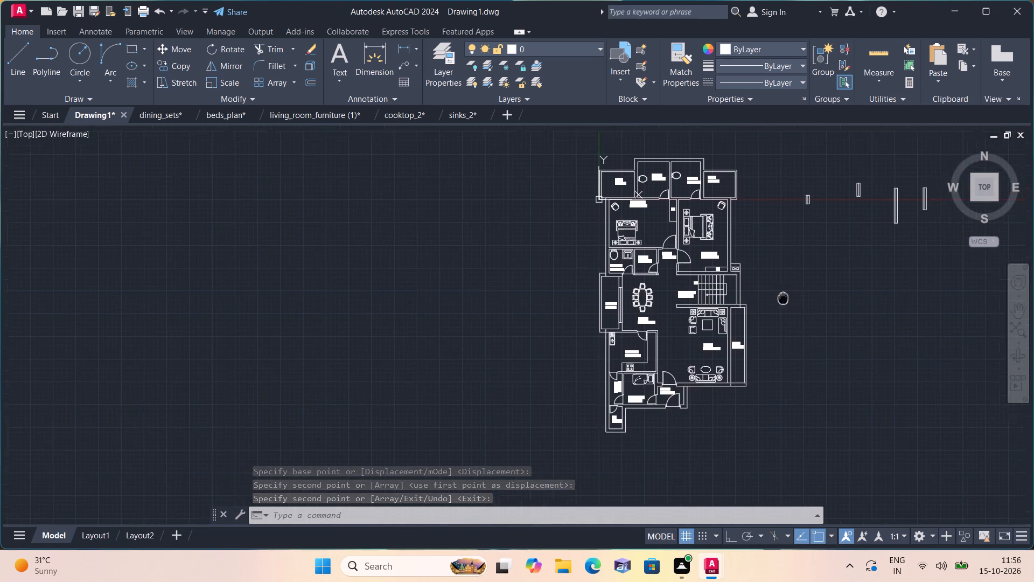
middle_drag(775, 306, 744, 367)
scroll(846, 291, up, 1)
click(801, 272)
click(767, 235)
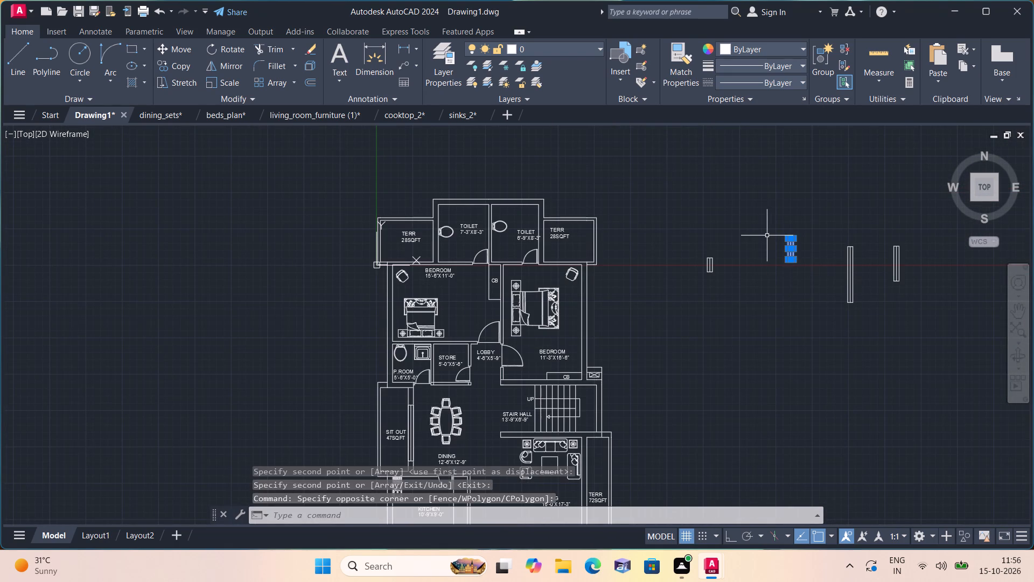
scroll(799, 279, up, 1)
click(801, 279)
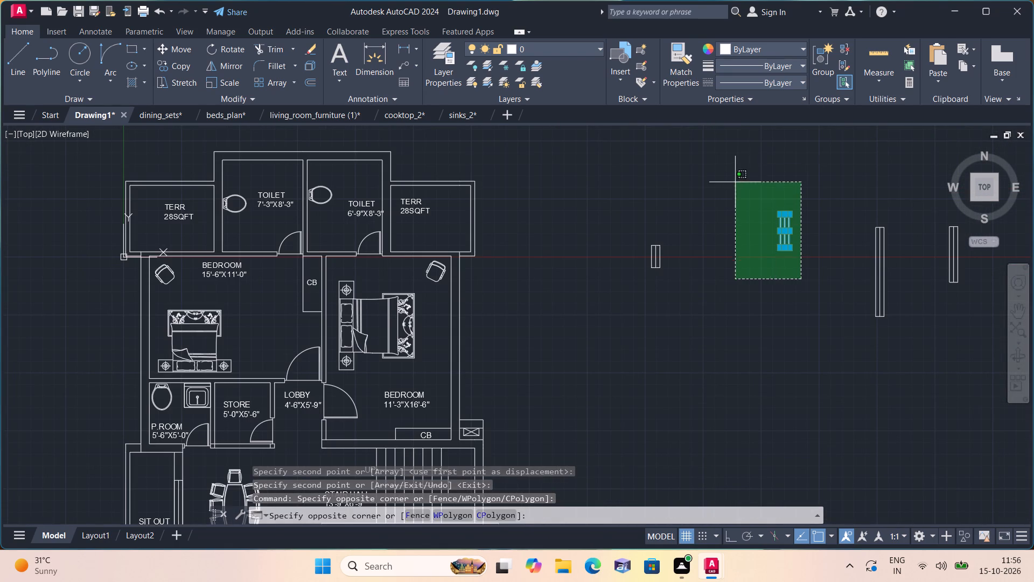
click(733, 184)
click(174, 64)
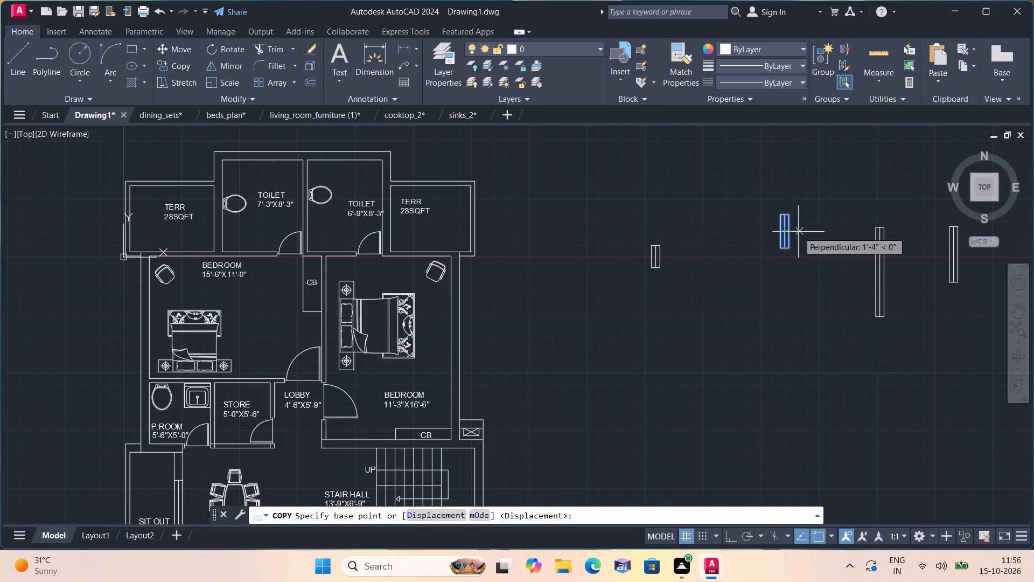
click(793, 229)
scroll(351, 358, down, 1)
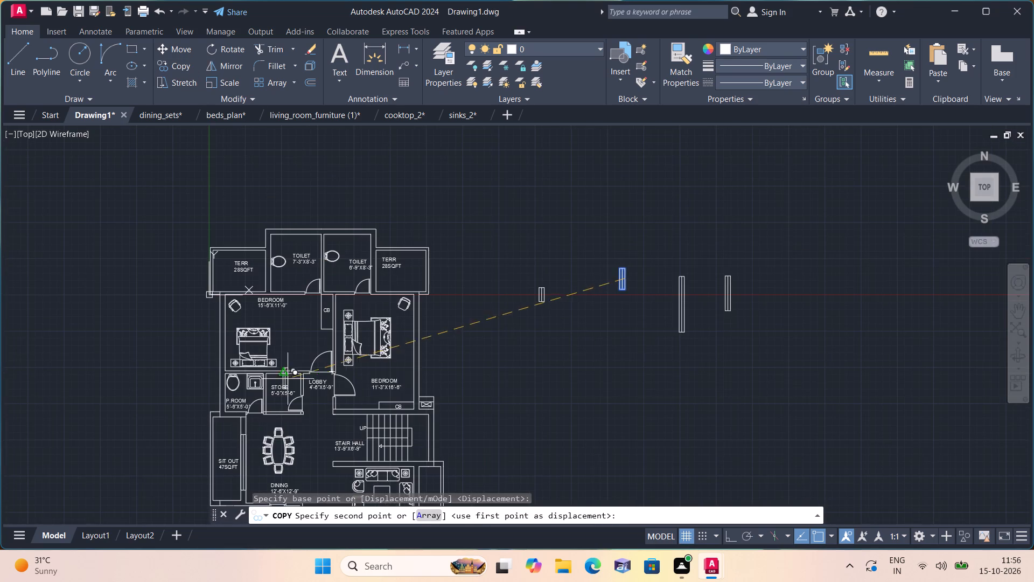
scroll(251, 442, up, 1)
middle_drag(251, 442, 290, 363)
middle_drag(351, 400, 464, 251)
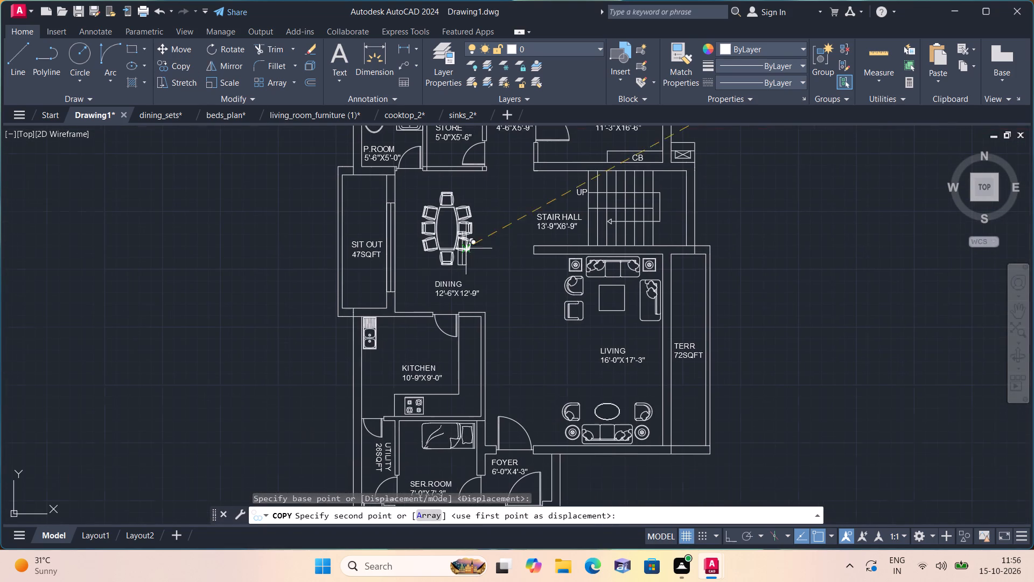
click(362, 378)
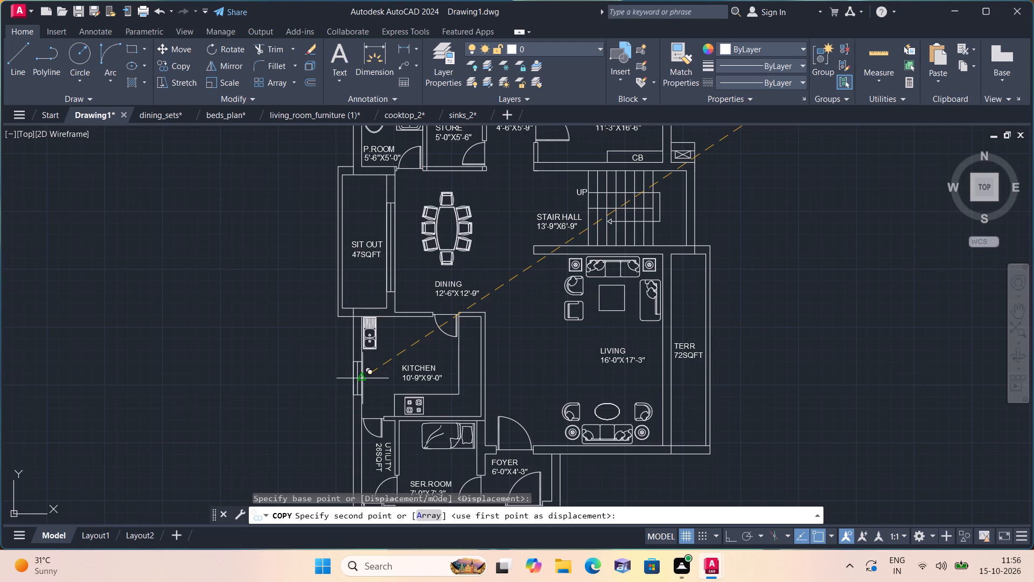
key(space)
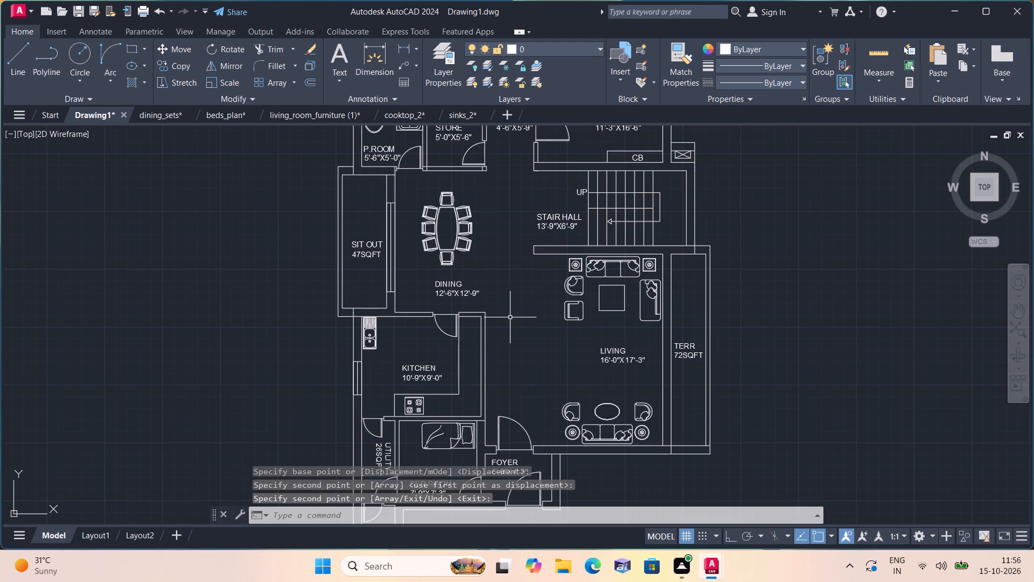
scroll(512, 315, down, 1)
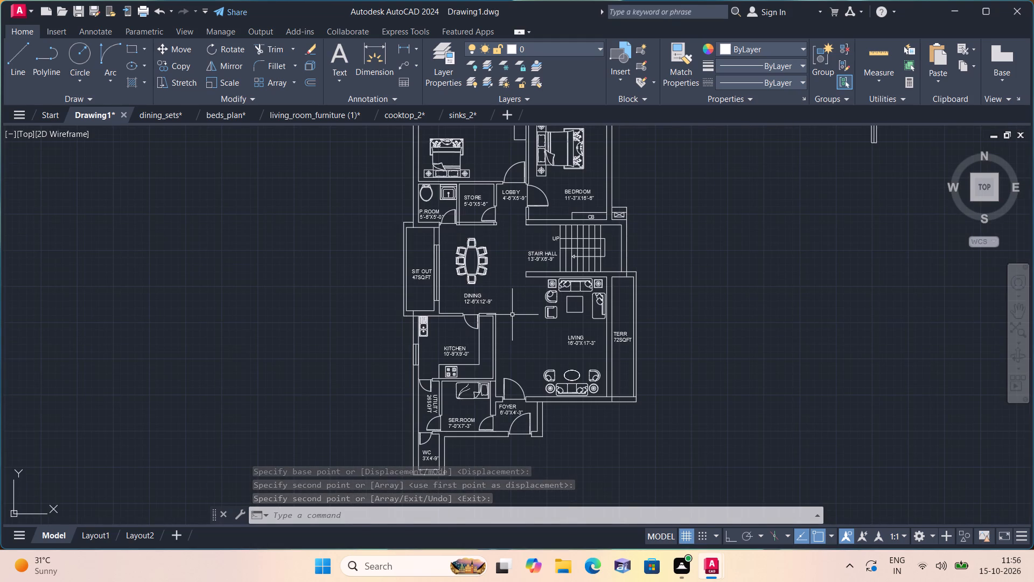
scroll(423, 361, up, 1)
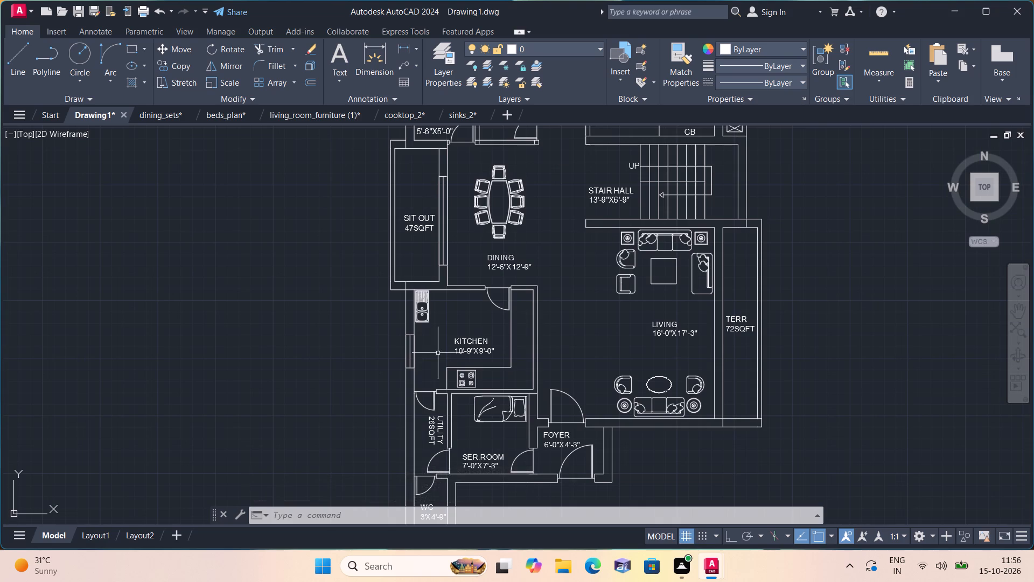
Copy the 2' window symbol by its long side's midpoint into the P.ROOM's outer wall, behind the toilet.
middle_drag(438, 353, 332, 387)
scroll(438, 353, down, 1)
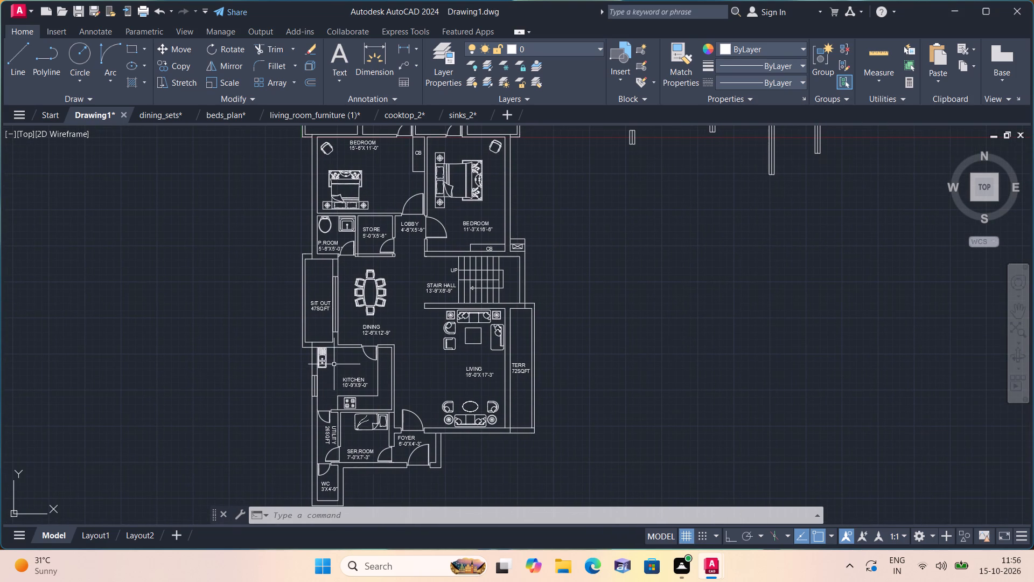
middle_drag(350, 308, 338, 367)
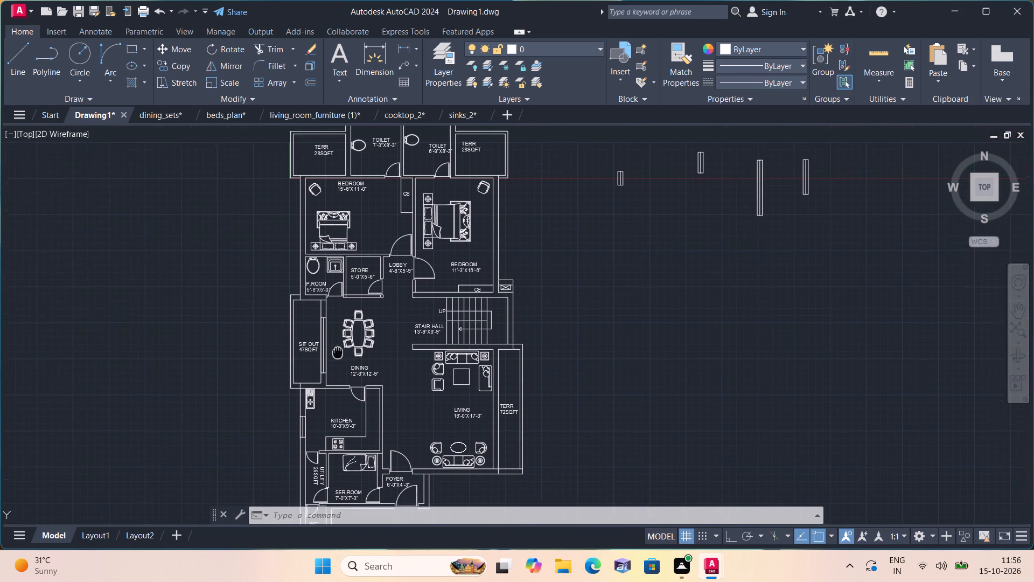
middle_drag(338, 367, 341, 386)
scroll(341, 386, down, 1)
scroll(521, 302, up, 1)
drag(522, 301, 515, 284)
click(476, 217)
click(178, 62)
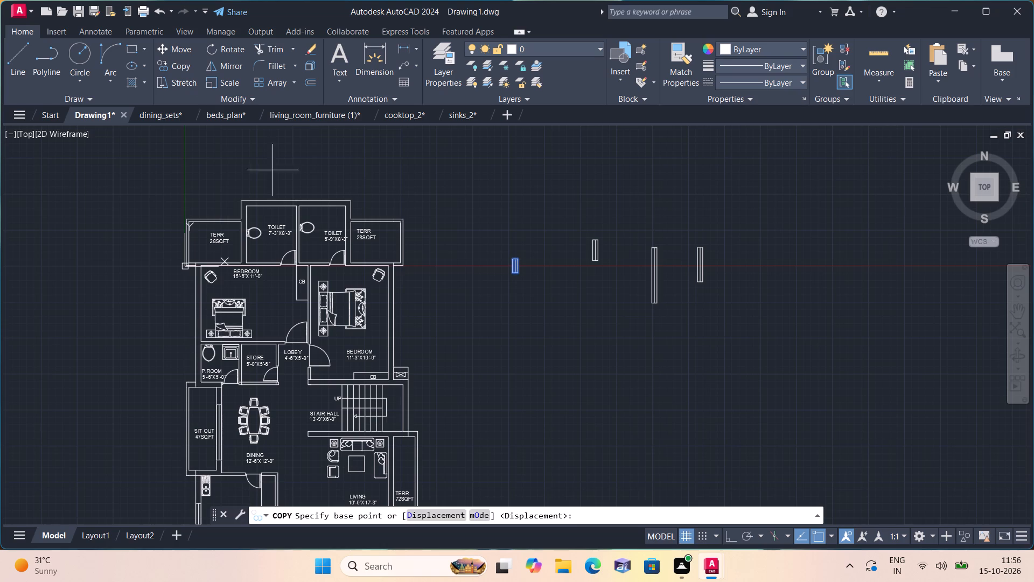
click(521, 266)
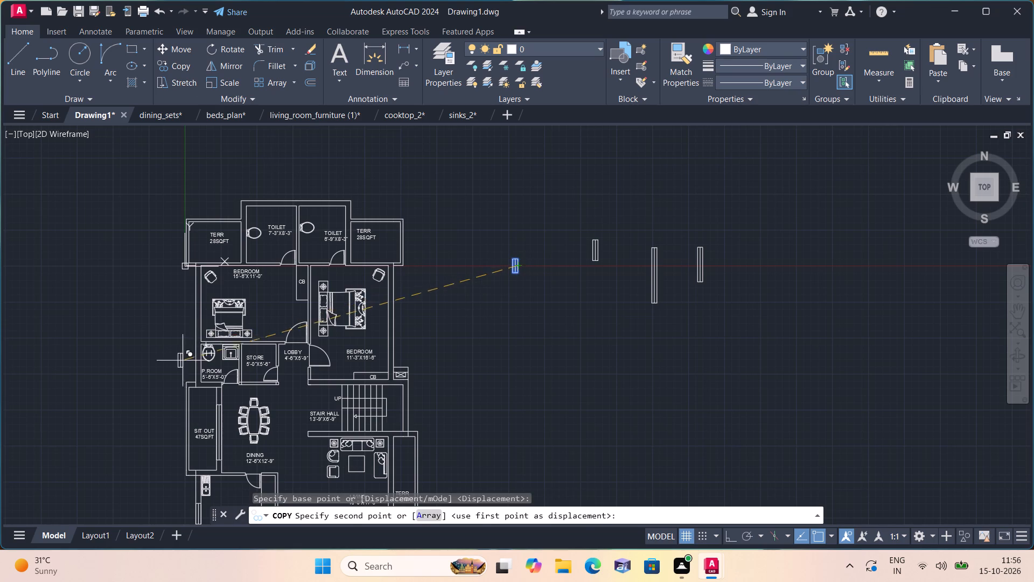
scroll(189, 359, up, 4)
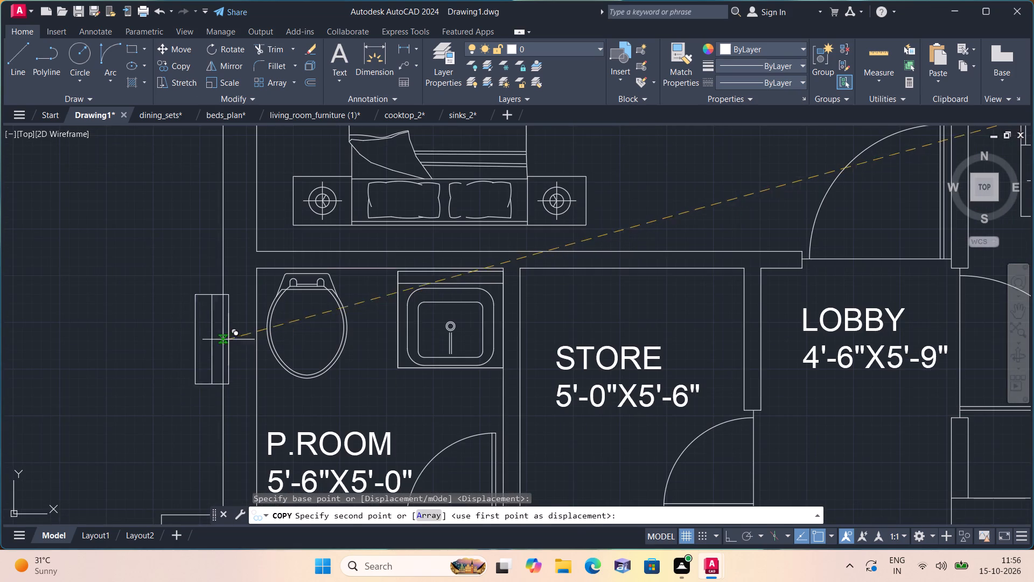
click(256, 325)
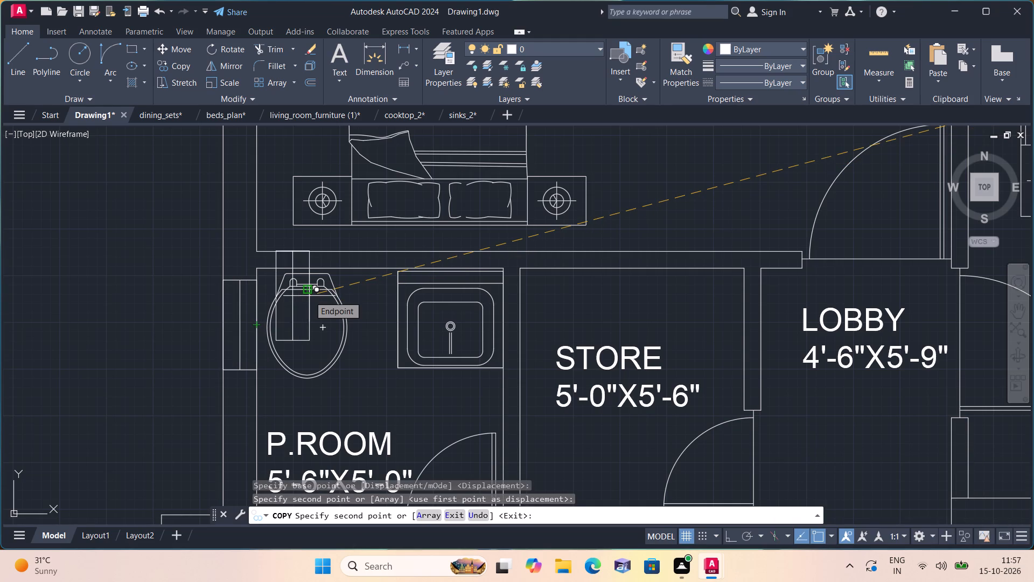
scroll(313, 295, down, 1)
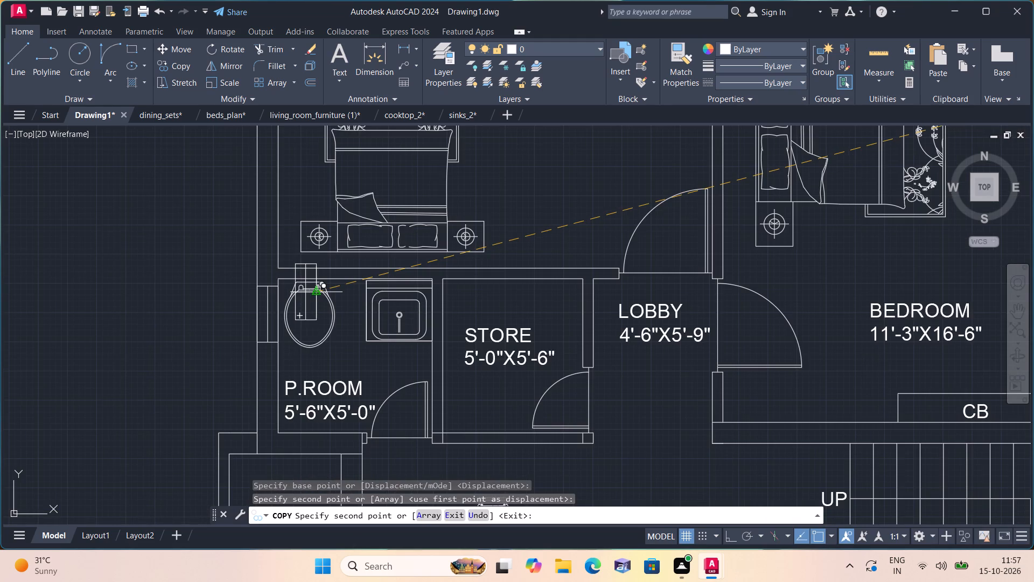
scroll(313, 295, down, 3)
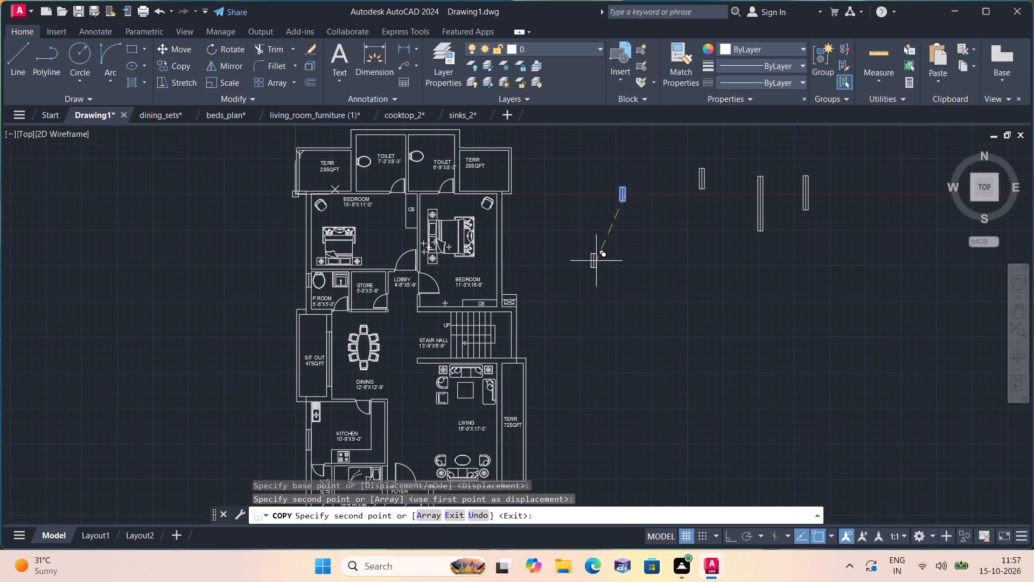
key(space)
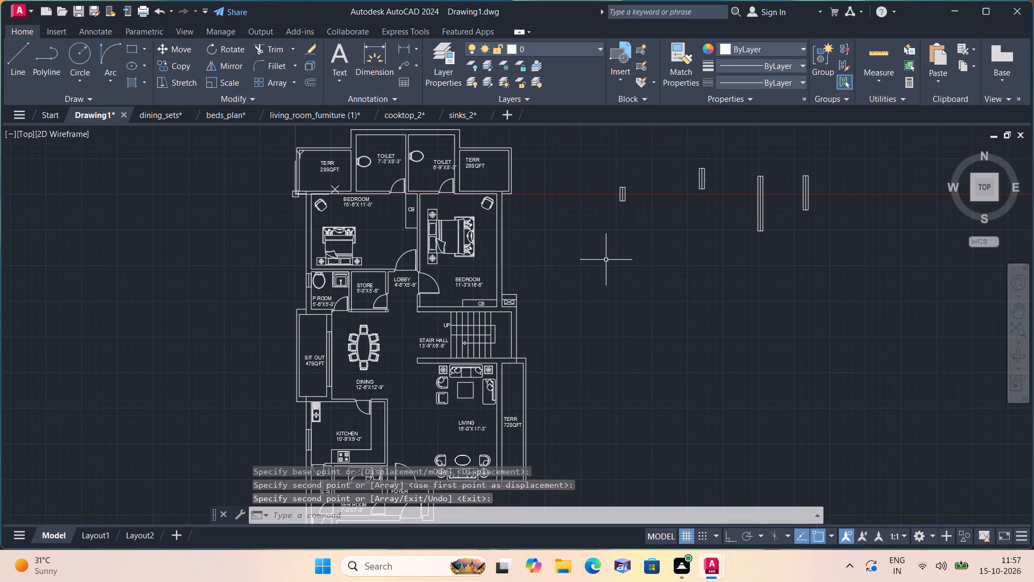
Copy the 3' window symbol by its long side's midpoint into the 15'-6" x 11'-0" bedroom's outer wall, beside the corner chair.
scroll(703, 303, down, 1)
middle_drag(704, 278, 629, 405)
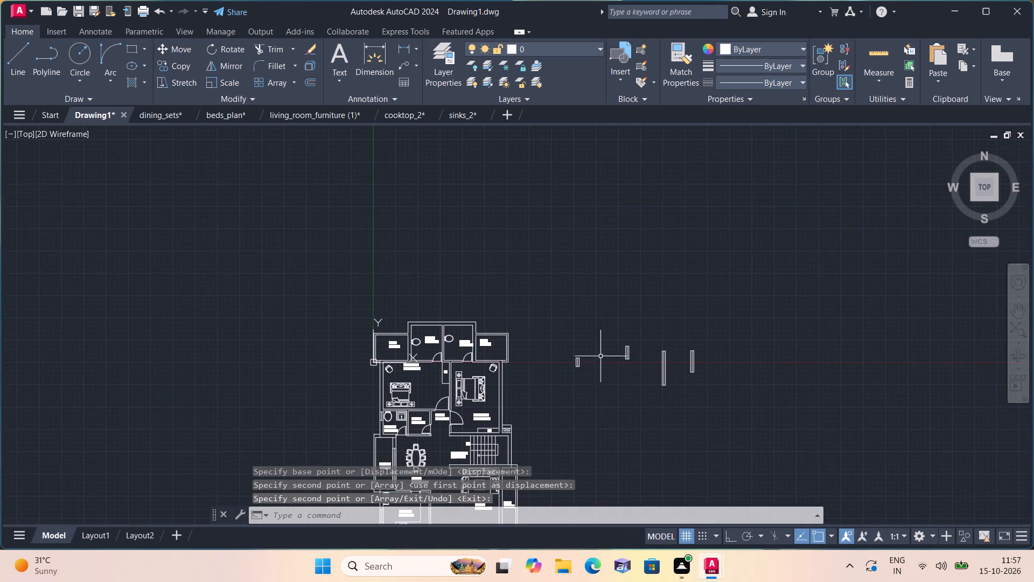
scroll(568, 369, up, 2)
click(704, 315)
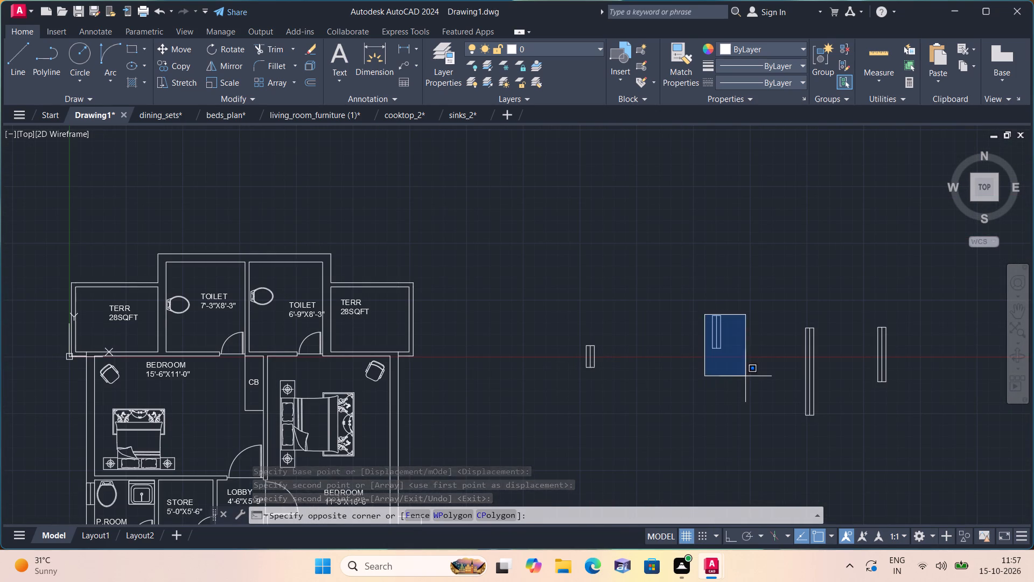
click(745, 376)
drag(747, 379, 739, 359)
click(663, 248)
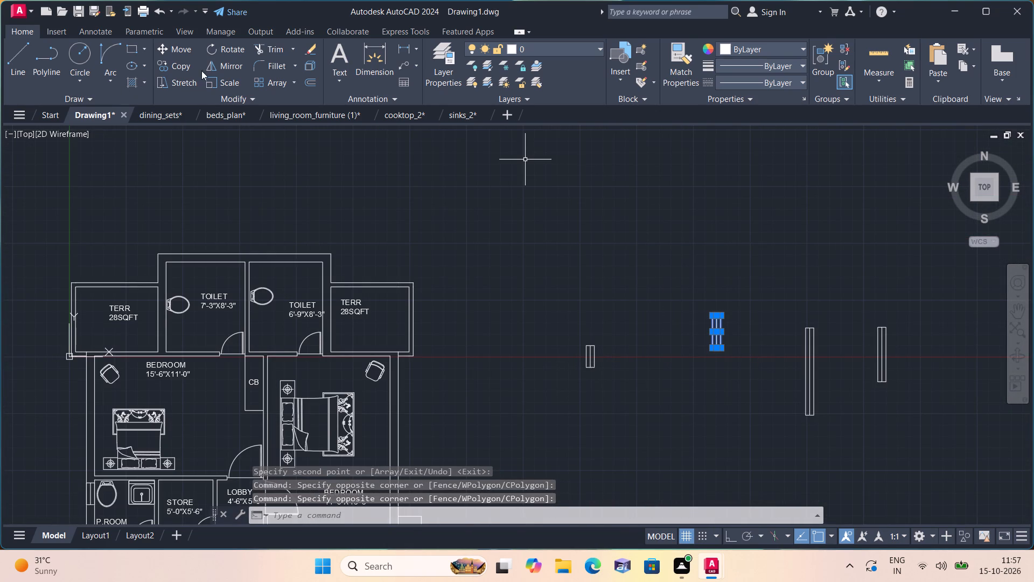
click(175, 65)
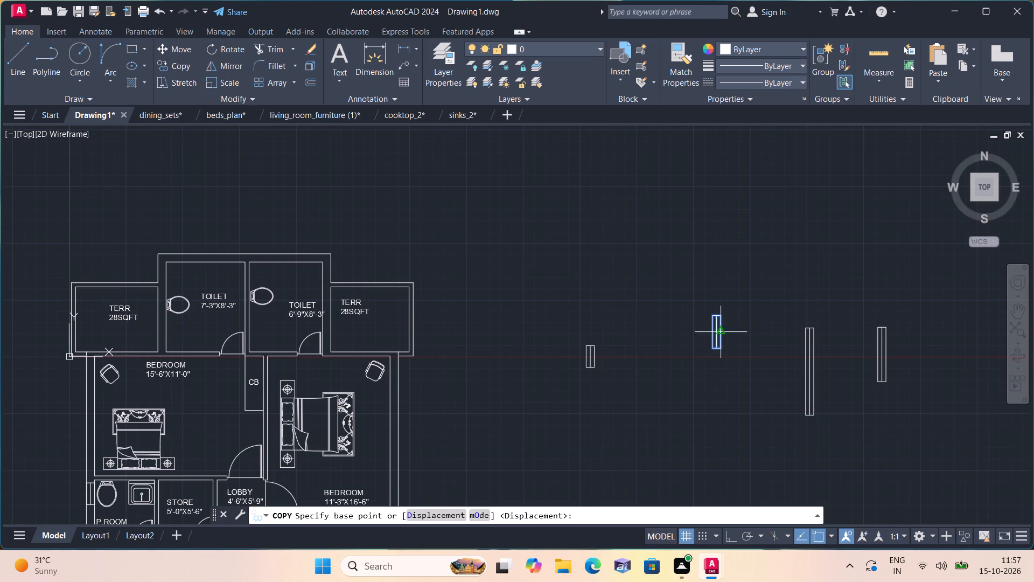
click(721, 332)
middle_drag(69, 405, 110, 362)
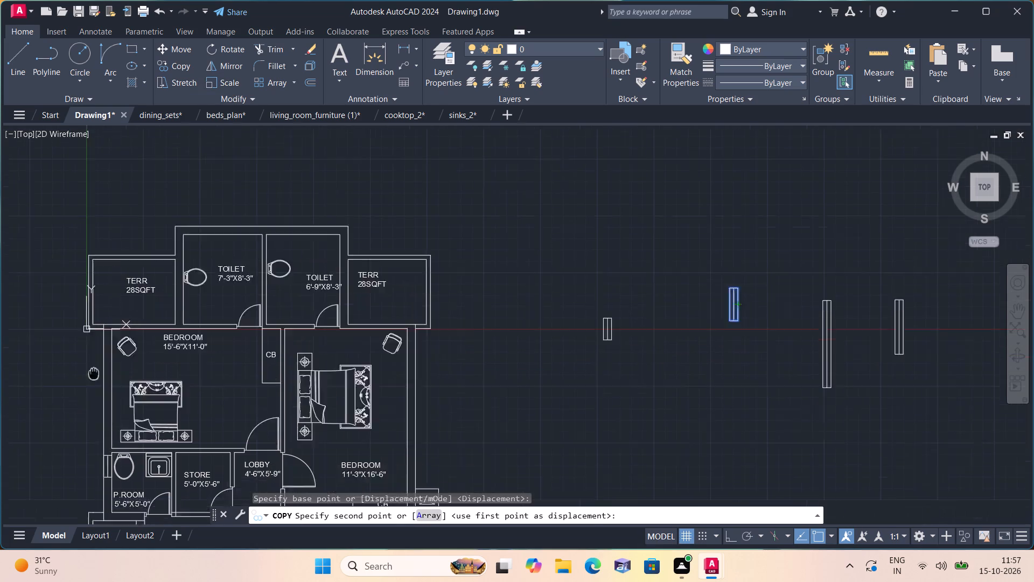
middle_drag(110, 362, 149, 338)
scroll(131, 331, up, 3)
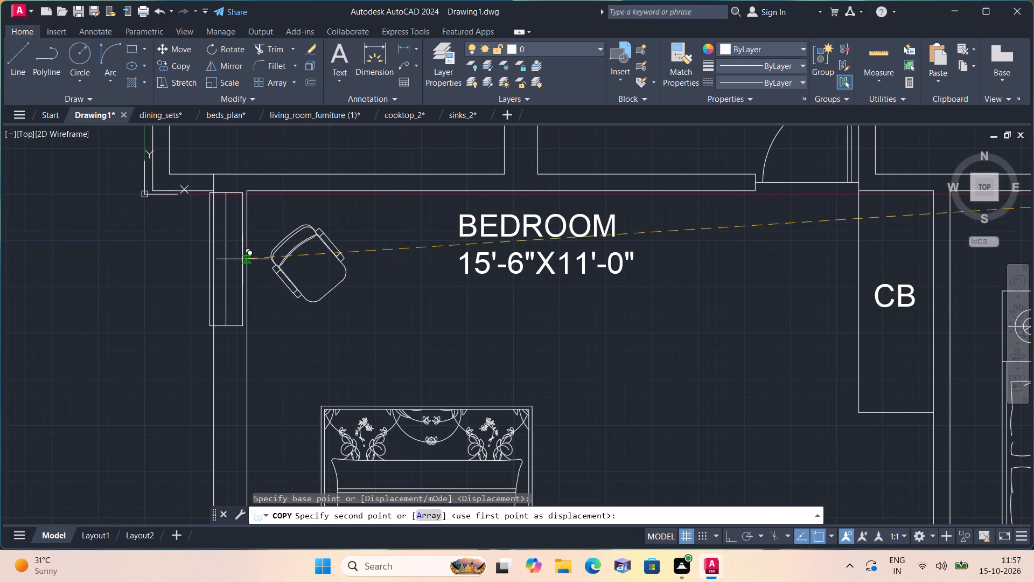
click(247, 258)
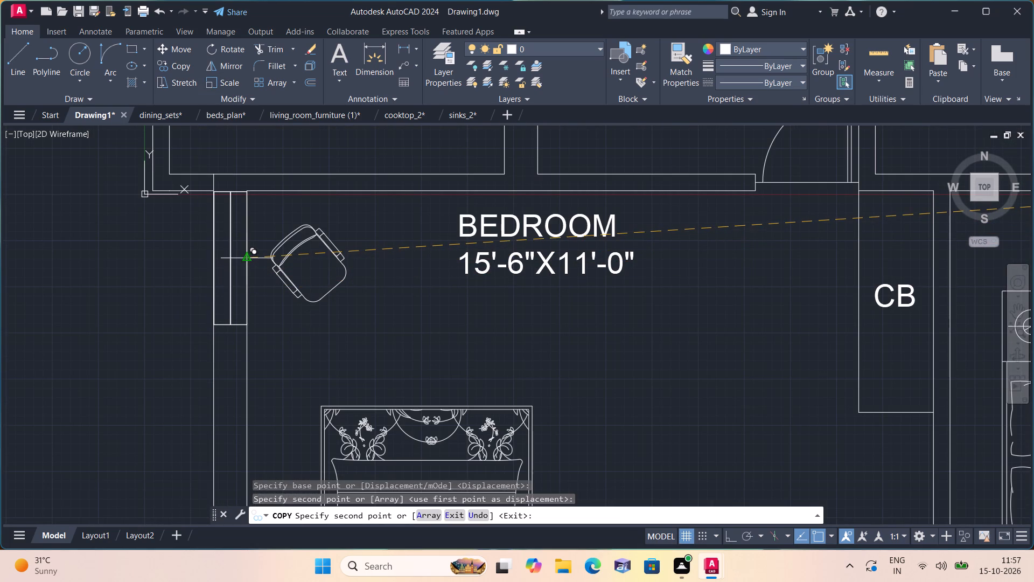
Place another copy of the 3' window in the 11'-3" x 16'-6" bedroom's outer wall, beside the corner chair.
scroll(248, 251, down, 2)
middle_drag(256, 240, 224, 317)
middle_drag(217, 330, 165, 405)
scroll(276, 228, up, 1)
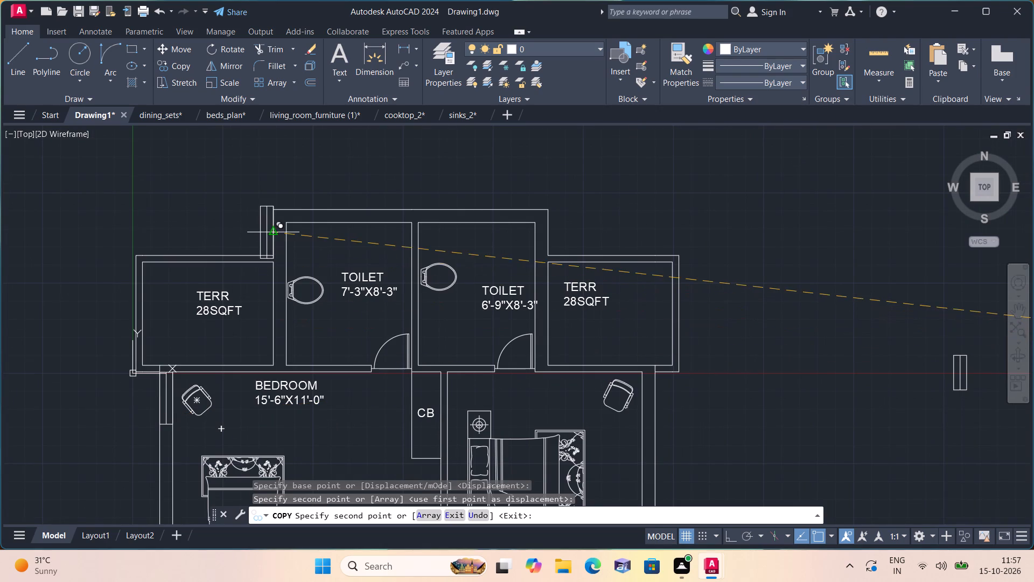
scroll(276, 228, up, 1)
scroll(276, 228, down, 2)
middle_drag(495, 357, 412, 287)
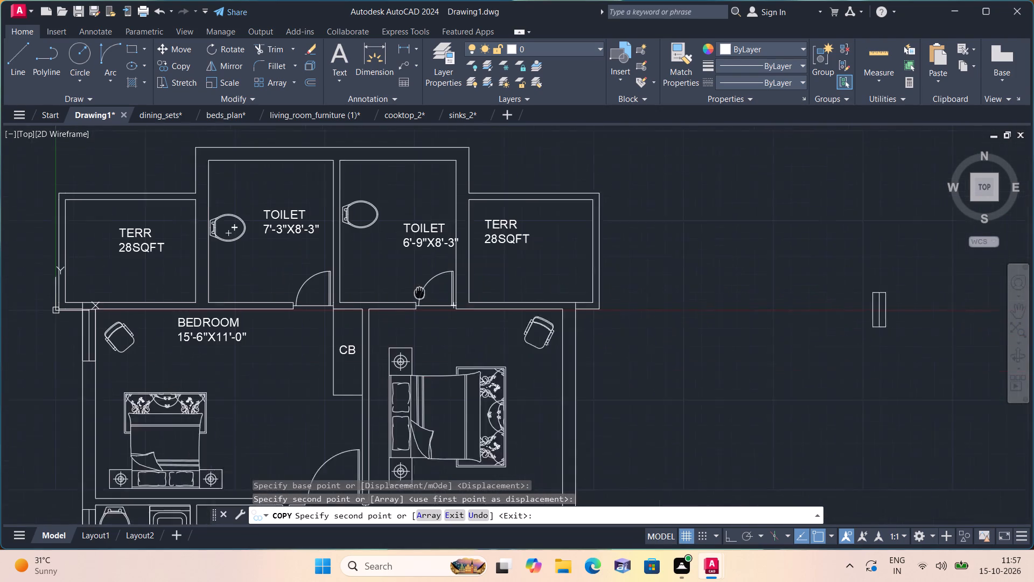
middle_drag(412, 287, 378, 255)
scroll(535, 310, up, 1)
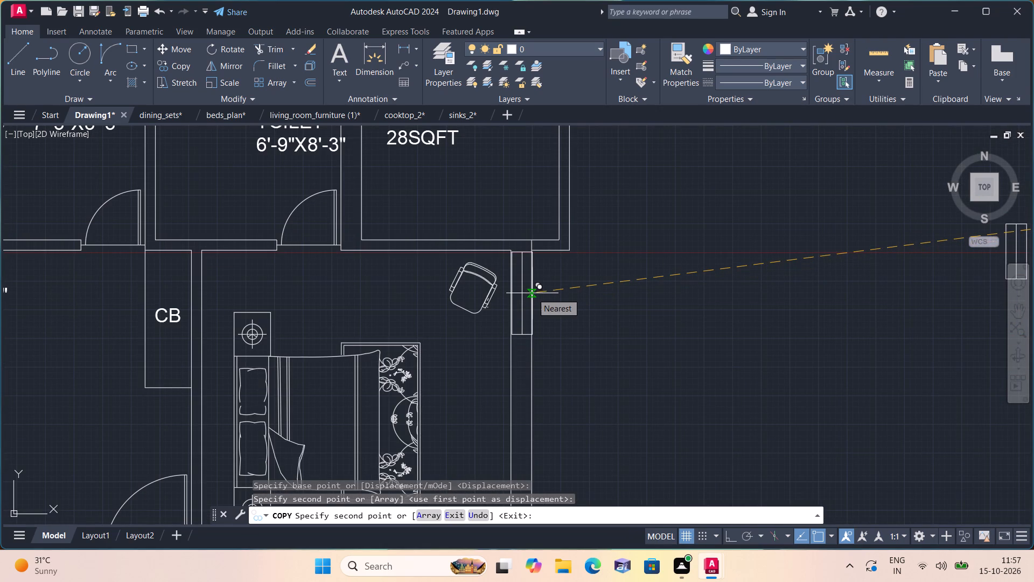
click(532, 293)
Place a further 3' window copy in the stair hall's outer wall, just below the shaft, and finish copying.
scroll(627, 382, down, 2)
middle_drag(633, 398, 544, 305)
scroll(594, 357, down, 1)
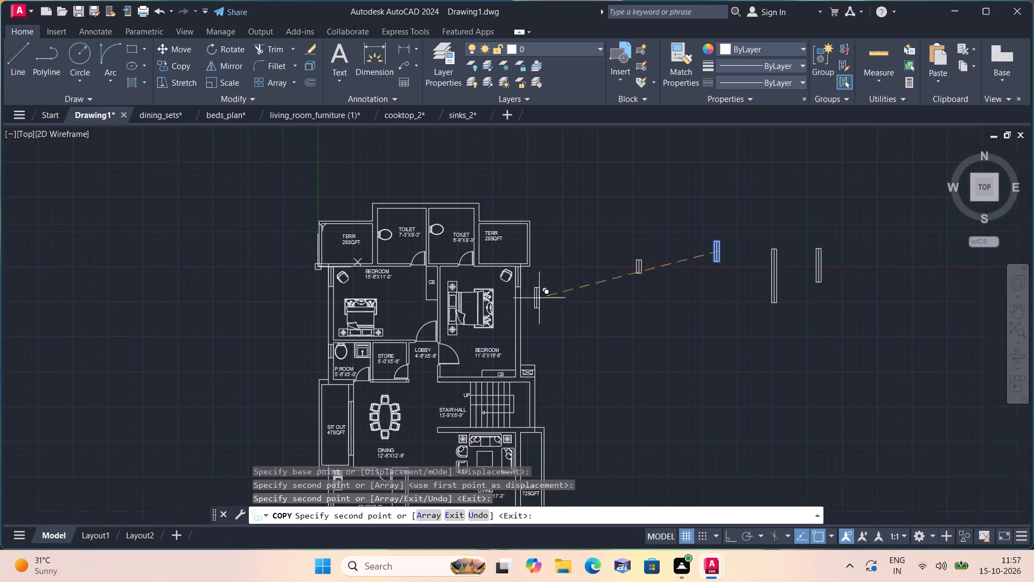
scroll(546, 394, up, 3)
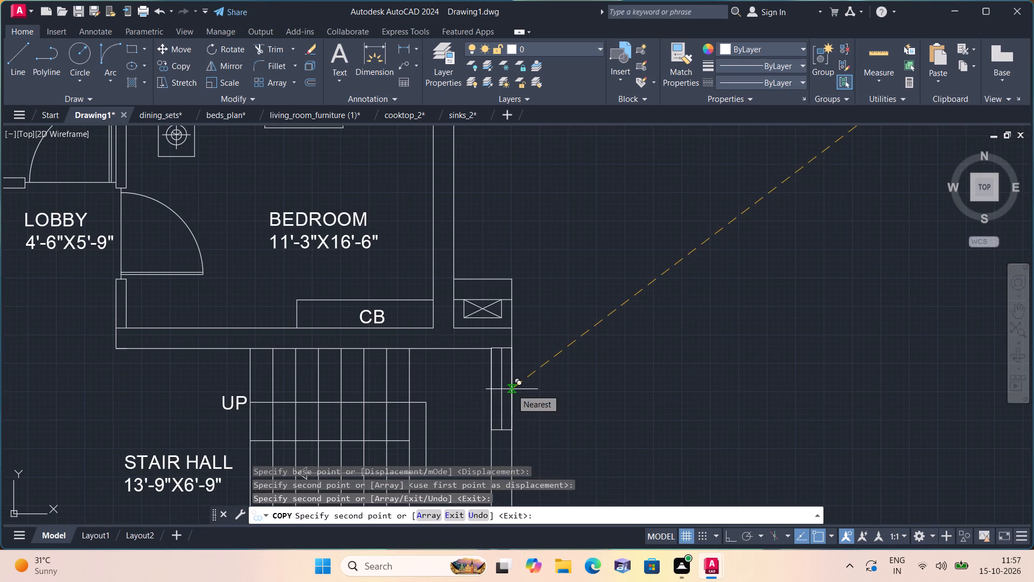
click(512, 389)
scroll(552, 380, down, 1)
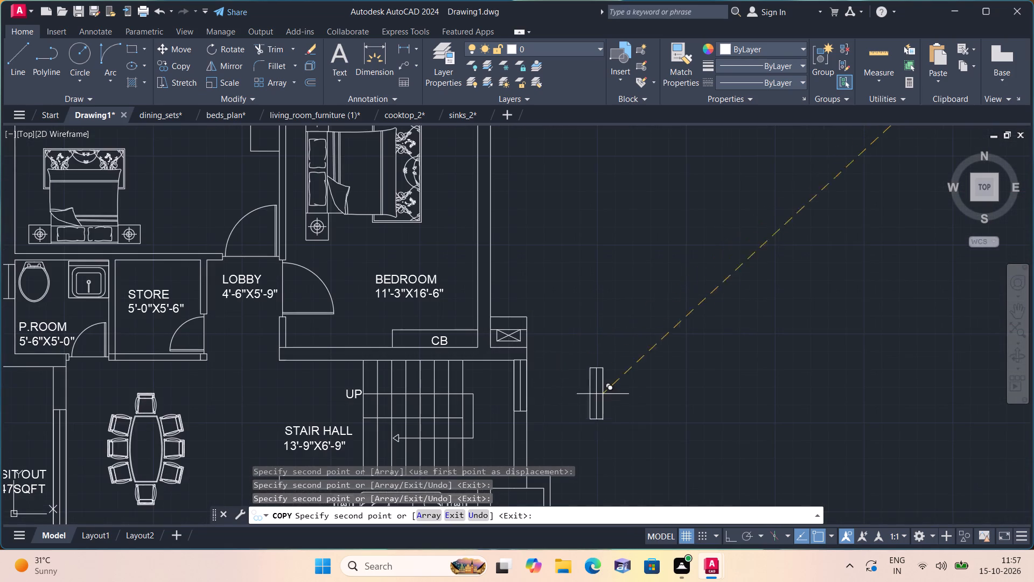
scroll(618, 406, down, 1)
middle_drag(614, 405, 548, 306)
scroll(557, 323, down, 1)
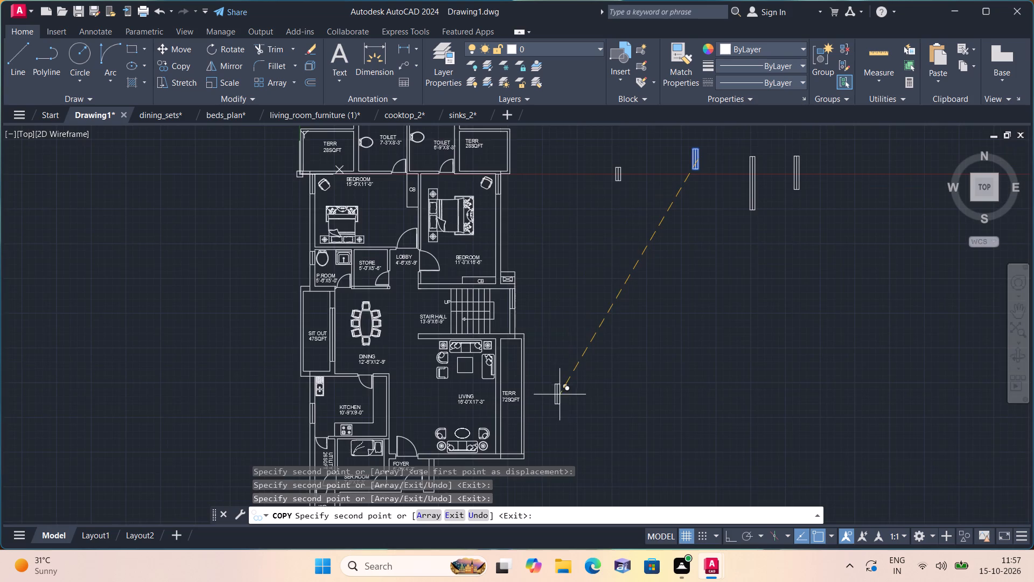
scroll(559, 396, up, 1)
middle_drag(551, 392, 526, 323)
scroll(526, 323, down, 1)
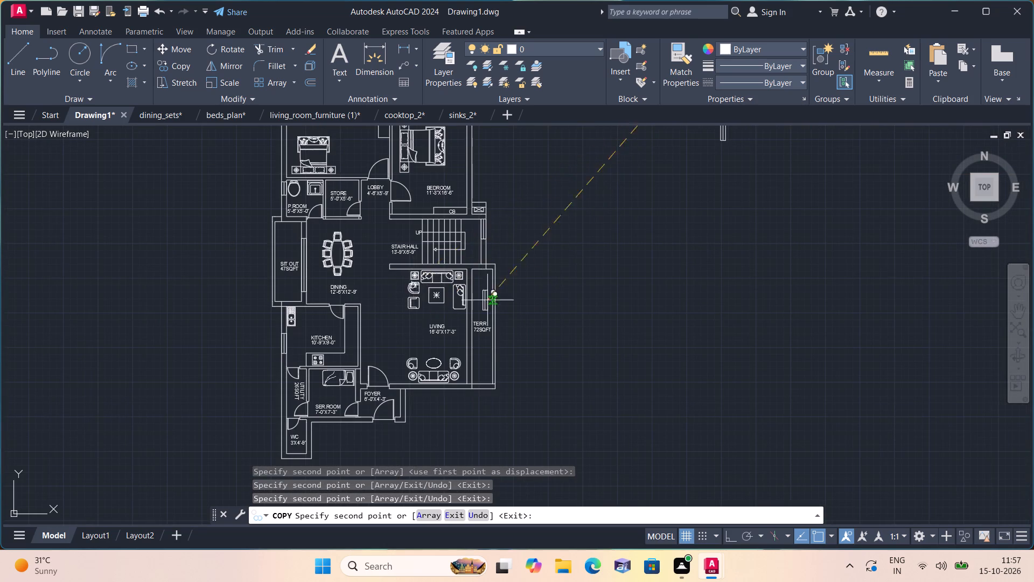
scroll(500, 294, up, 2)
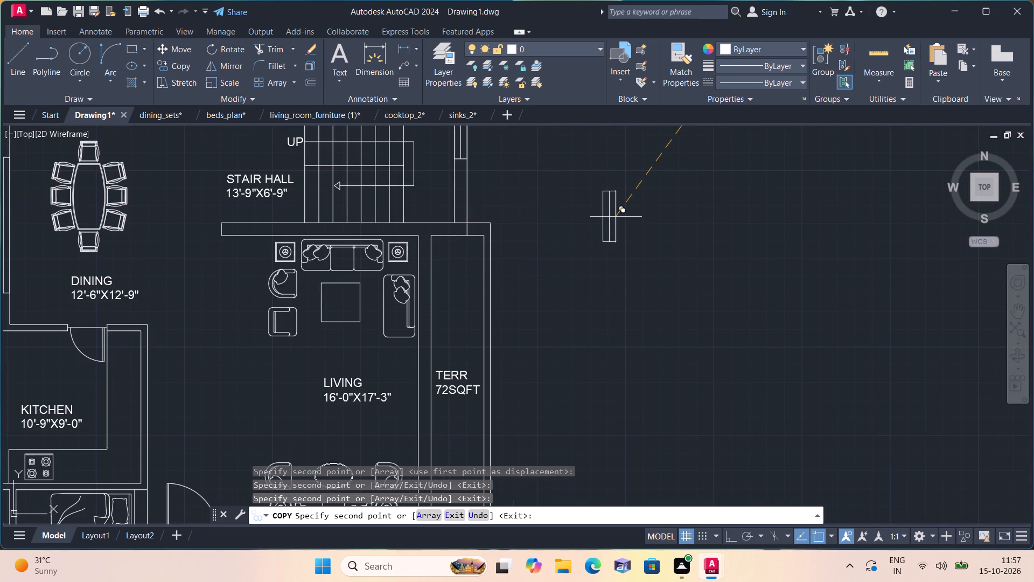
key(space)
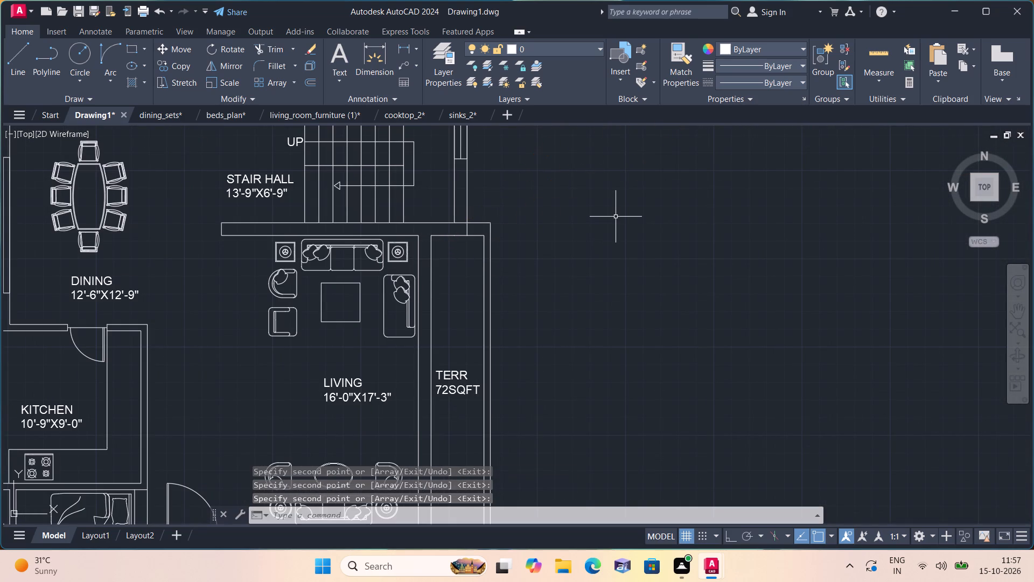
Move the 8' window symbol by its long side's midpoint into the wall between the living room and the 72 sq ft terrace.
scroll(616, 217, down, 2)
middle_drag(625, 231, 486, 414)
scroll(474, 423, down, 2)
scroll(515, 379, up, 2)
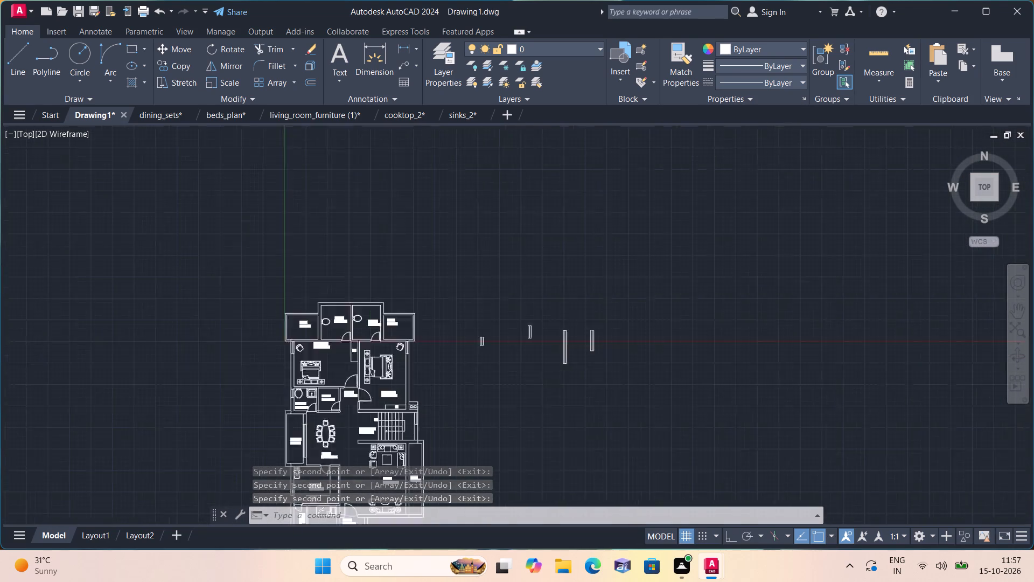
click(606, 379)
click(561, 274)
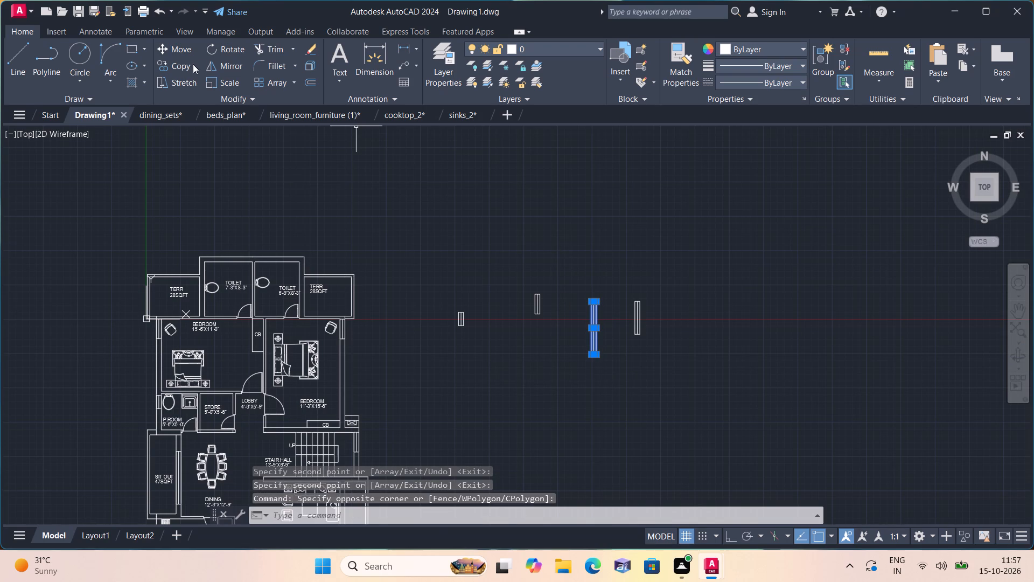
click(175, 47)
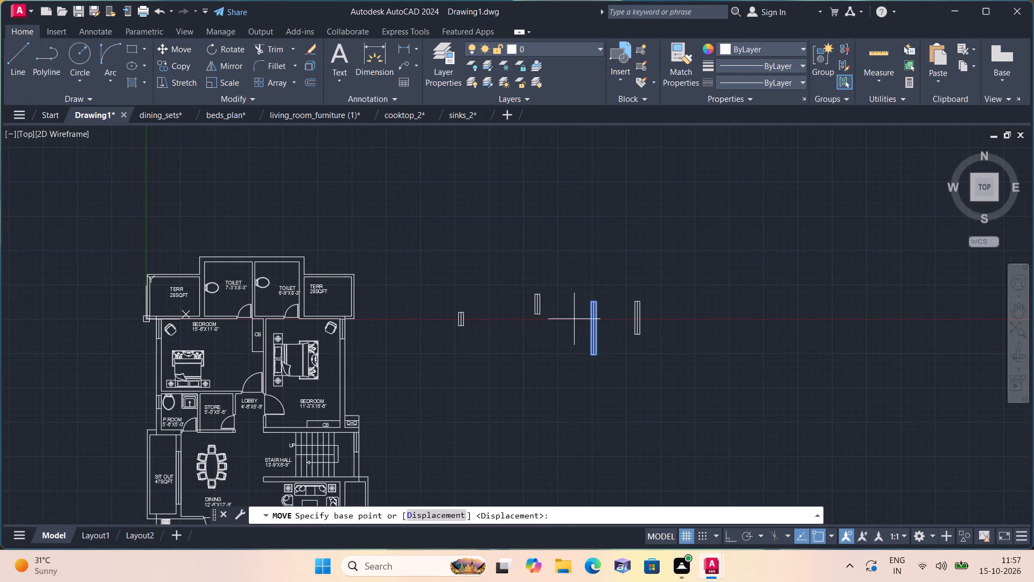
click(591, 329)
middle_drag(450, 385, 444, 270)
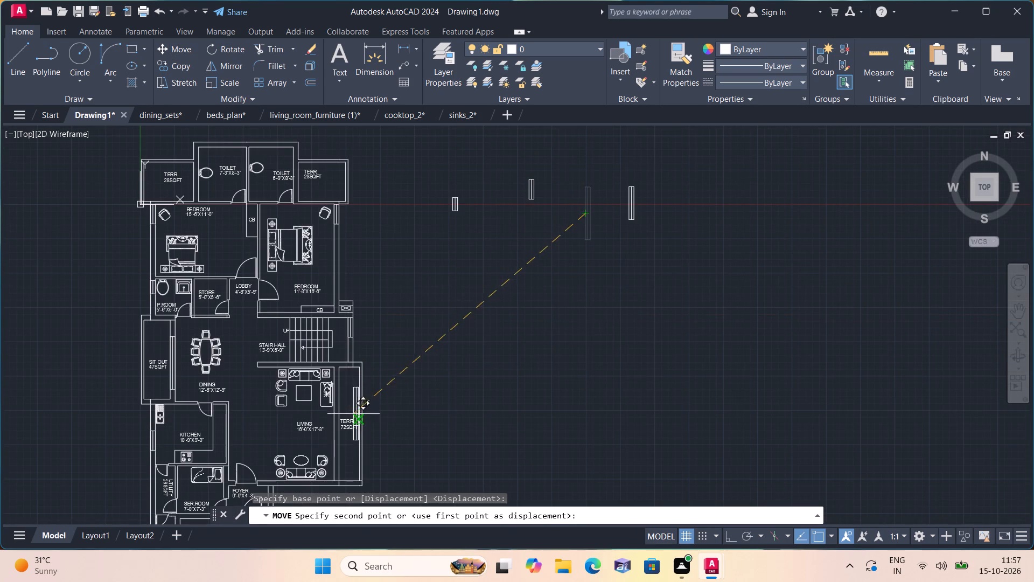
scroll(314, 469, up, 2)
middle_drag(310, 466, 310, 328)
scroll(305, 462, down, 1)
scroll(344, 306, up, 2)
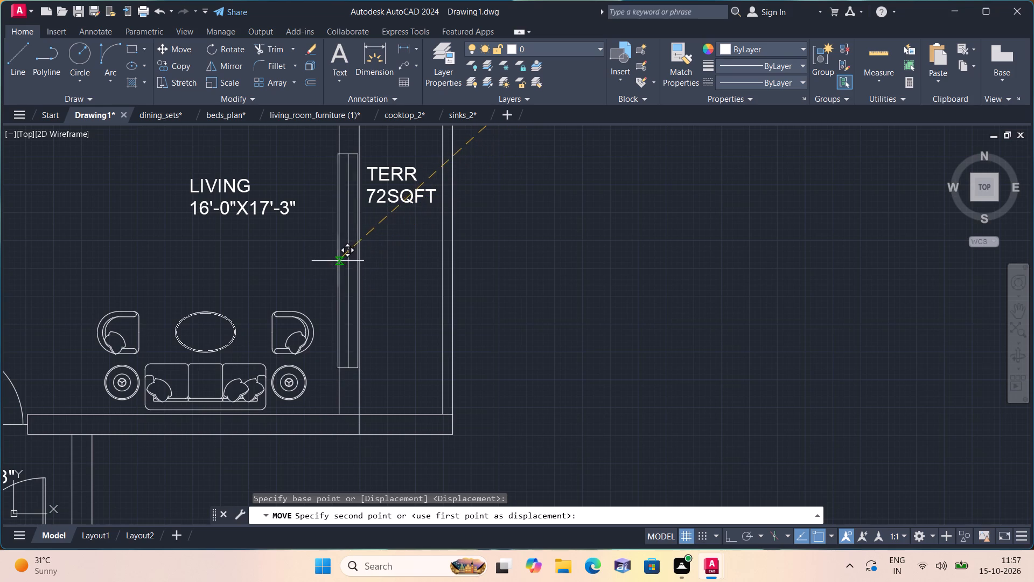
click(338, 261)
Move the 5' window symbol by its long side's midpoint into the living room–72 sq ft terrace wall, at the end nearest the stair hall.
scroll(430, 248, down, 2)
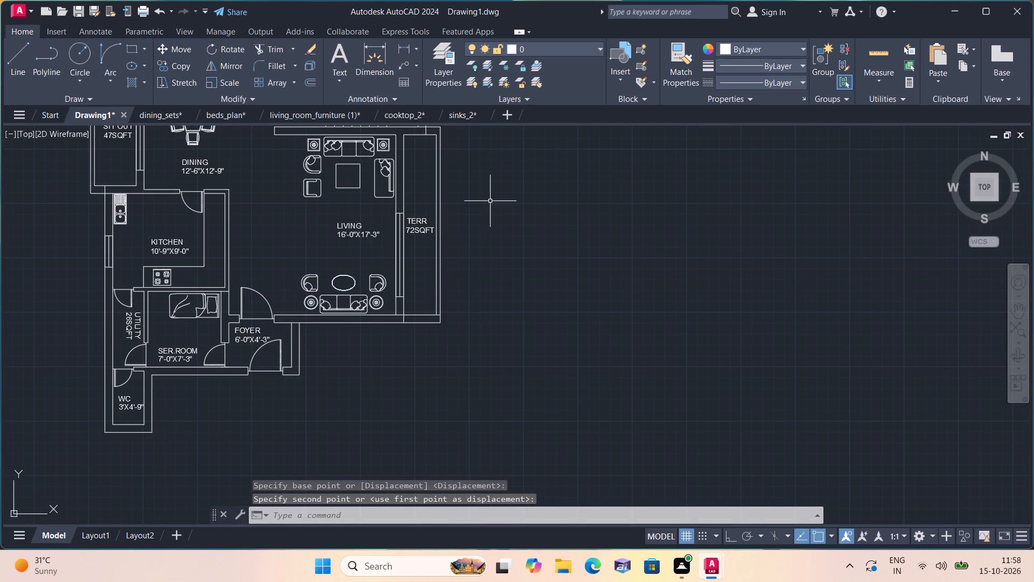
scroll(467, 255, down, 2)
middle_drag(469, 238, 458, 294)
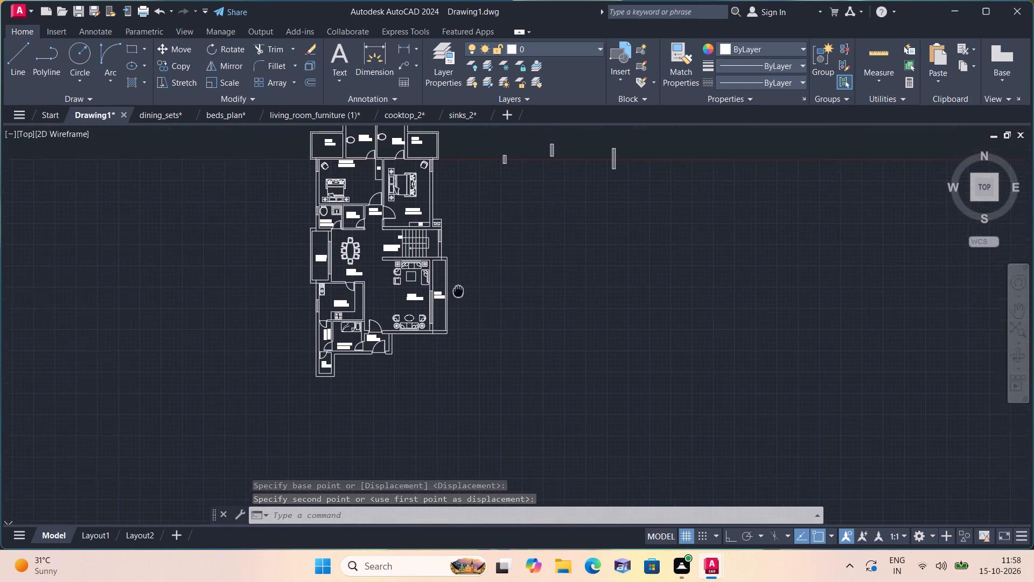
middle_drag(458, 294, 454, 308)
scroll(512, 221, up, 1)
middle_drag(591, 174, 558, 291)
drag(560, 226, 571, 230)
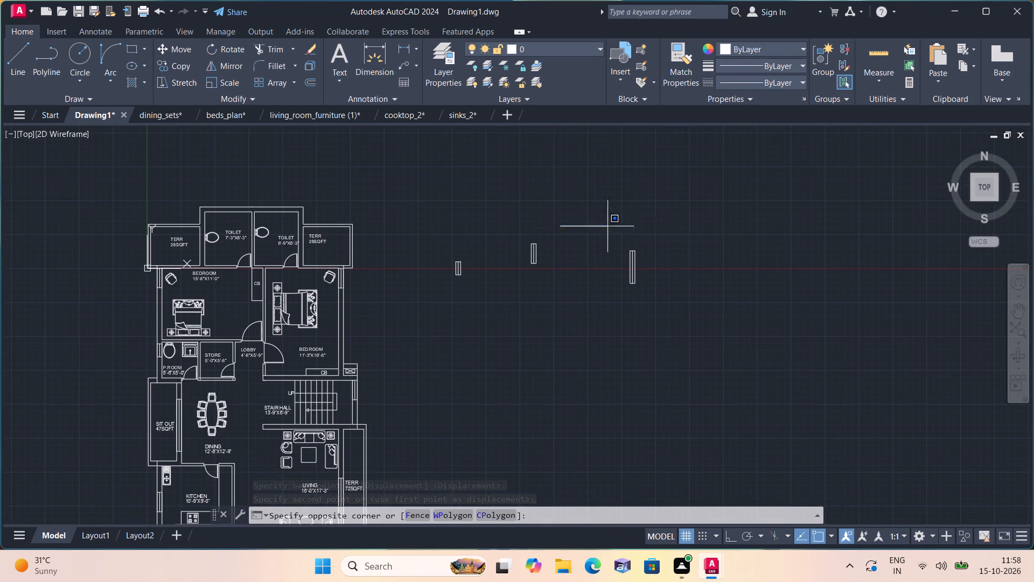
click(711, 318)
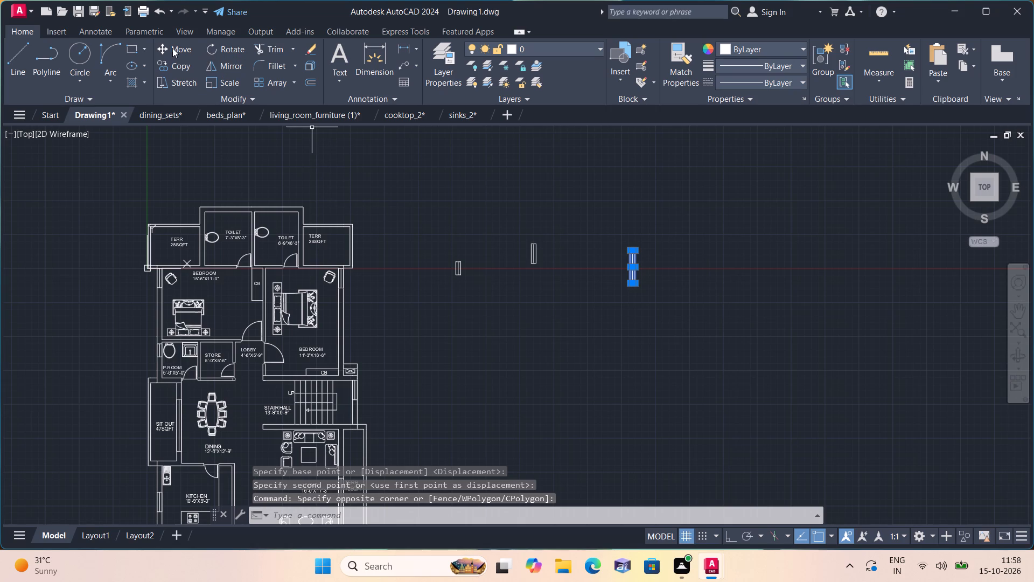
click(172, 48)
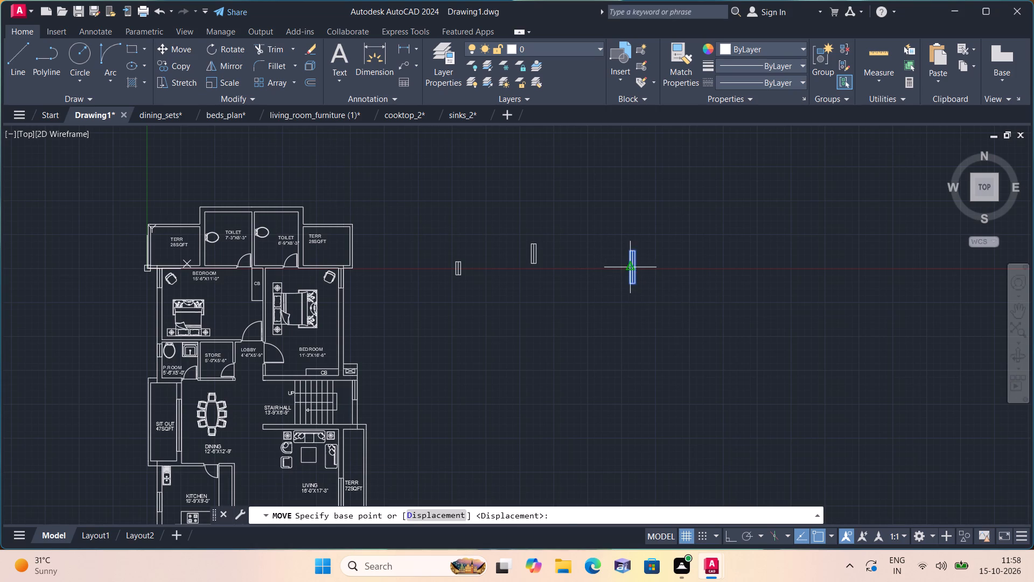
click(628, 265)
scroll(328, 435, up, 3)
middle_drag(347, 453, 323, 377)
scroll(347, 453, down, 1)
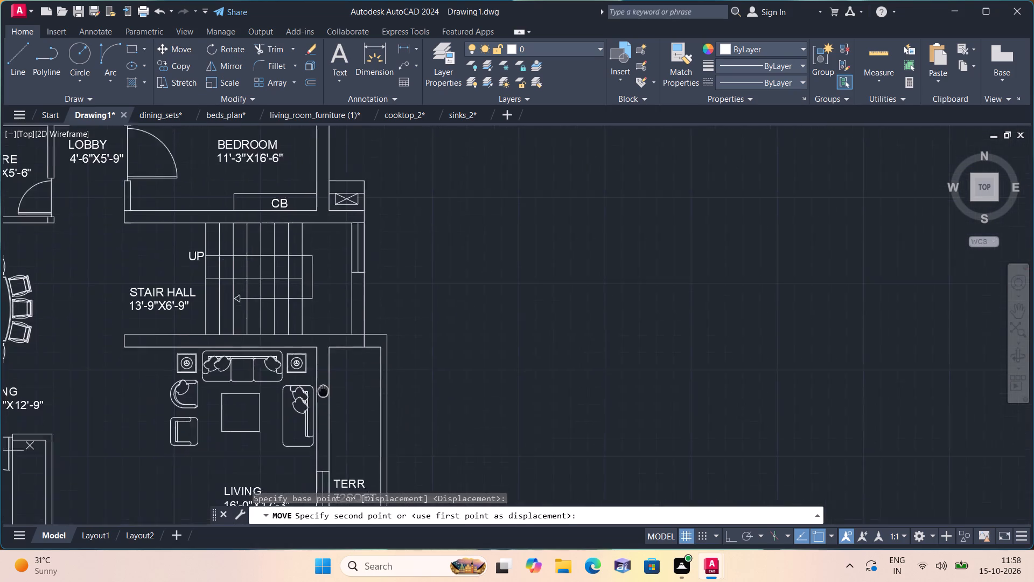
middle_drag(323, 377, 325, 355)
scroll(325, 354, up, 3)
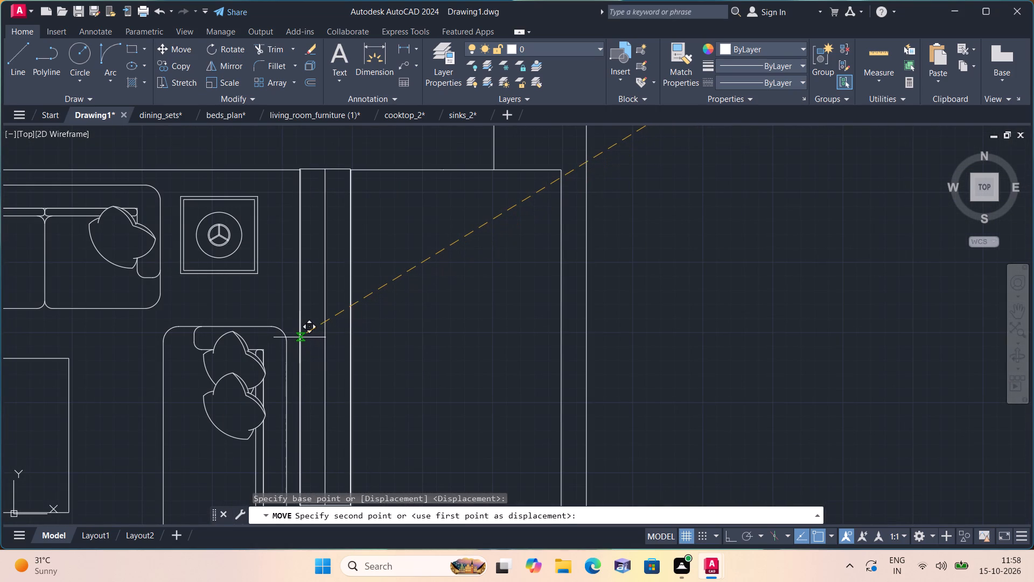
click(299, 337)
Move the 3' window symbol by its long side's midpoint into the foyer's outer side wall, against the living room wall.
scroll(473, 317, down, 2)
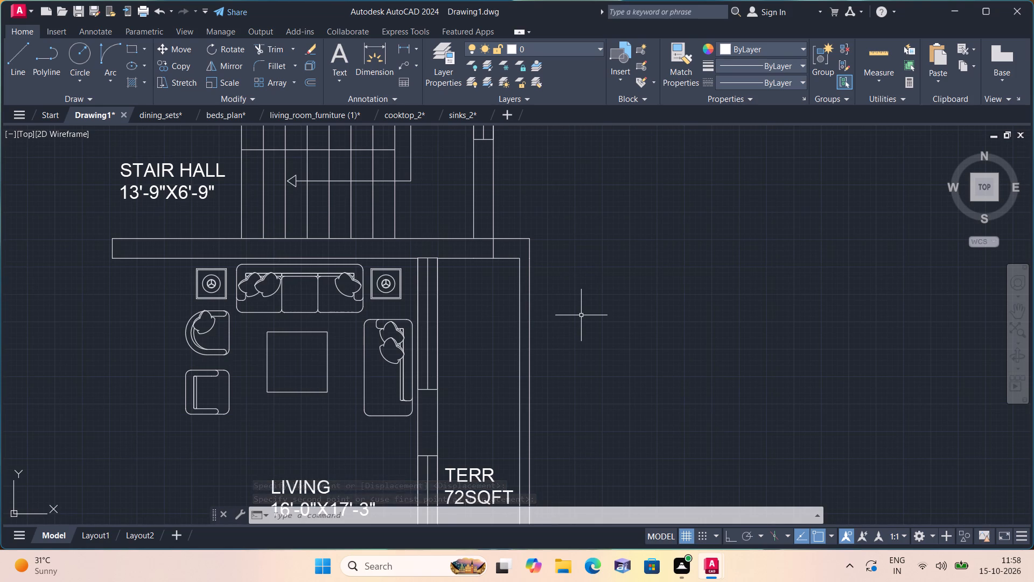
scroll(582, 318, down, 1)
middle_drag(576, 319, 424, 318)
scroll(420, 303, down, 3)
scroll(448, 239, up, 1)
middle_drag(438, 245, 414, 287)
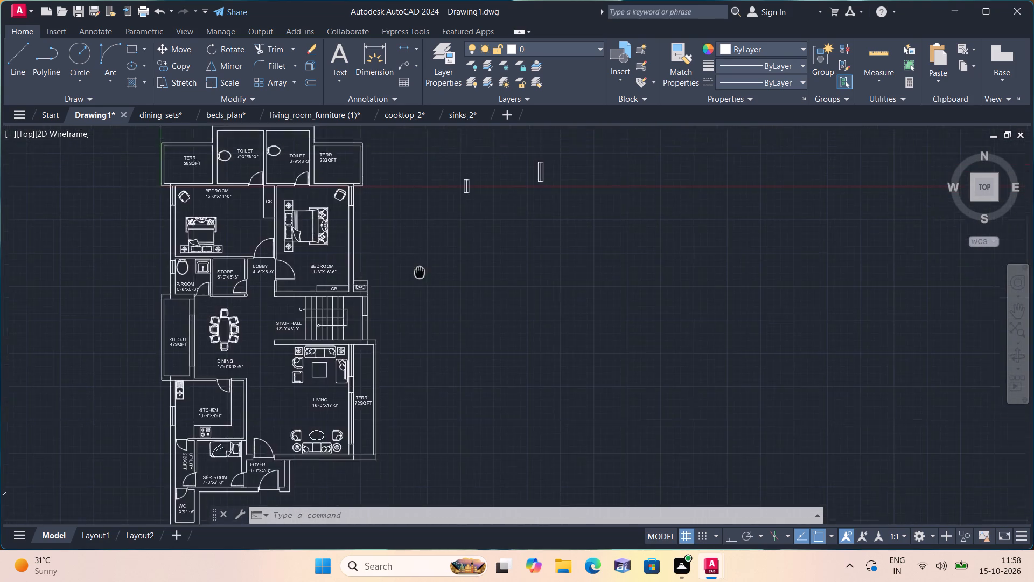
middle_drag(414, 287, 389, 375)
scroll(501, 260, up, 1)
drag(492, 257, 554, 338)
click(577, 359)
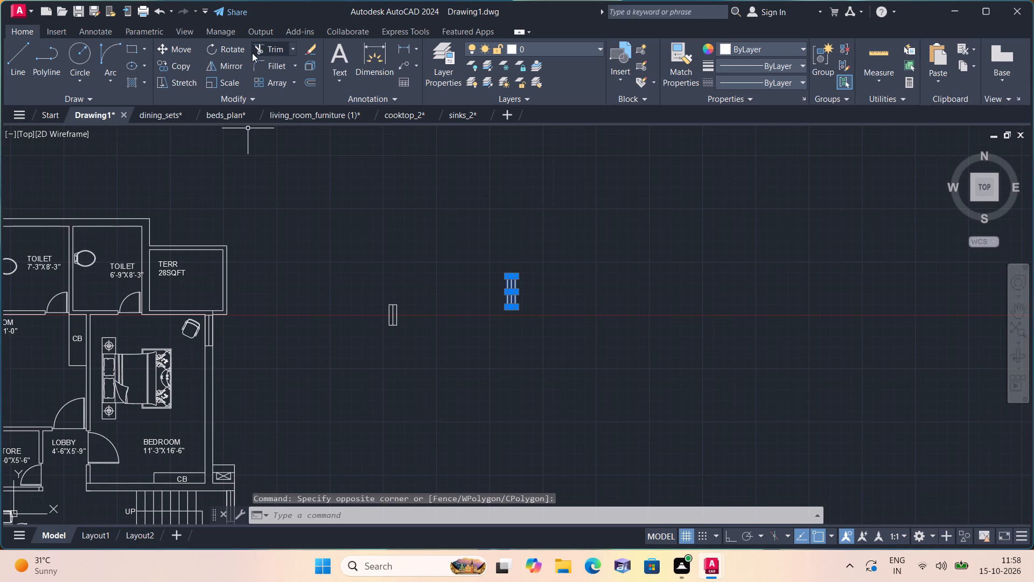
click(169, 46)
click(507, 293)
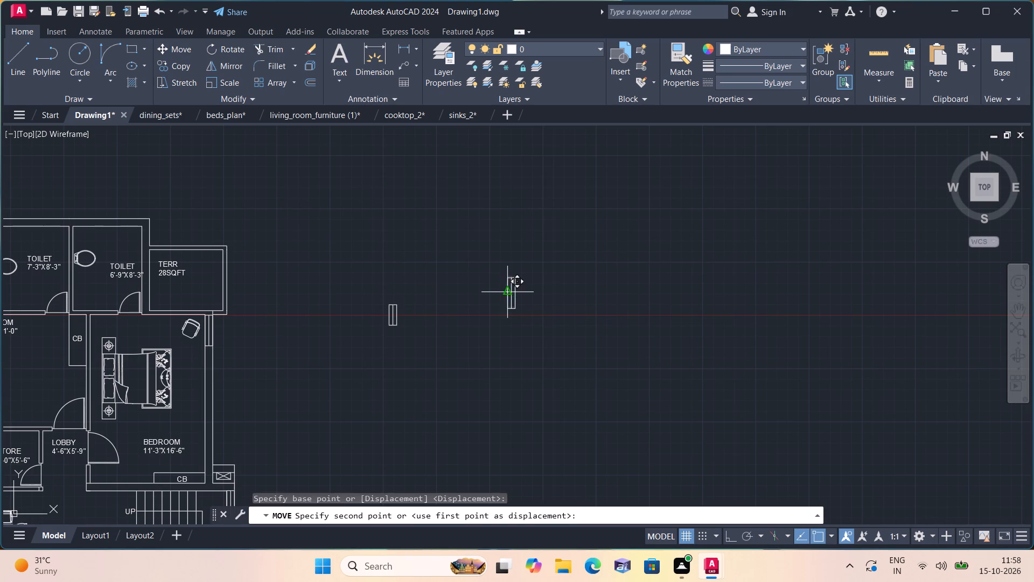
scroll(500, 307, down, 2)
middle_drag(427, 363, 429, 278)
scroll(392, 344, up, 1)
scroll(332, 411, up, 2)
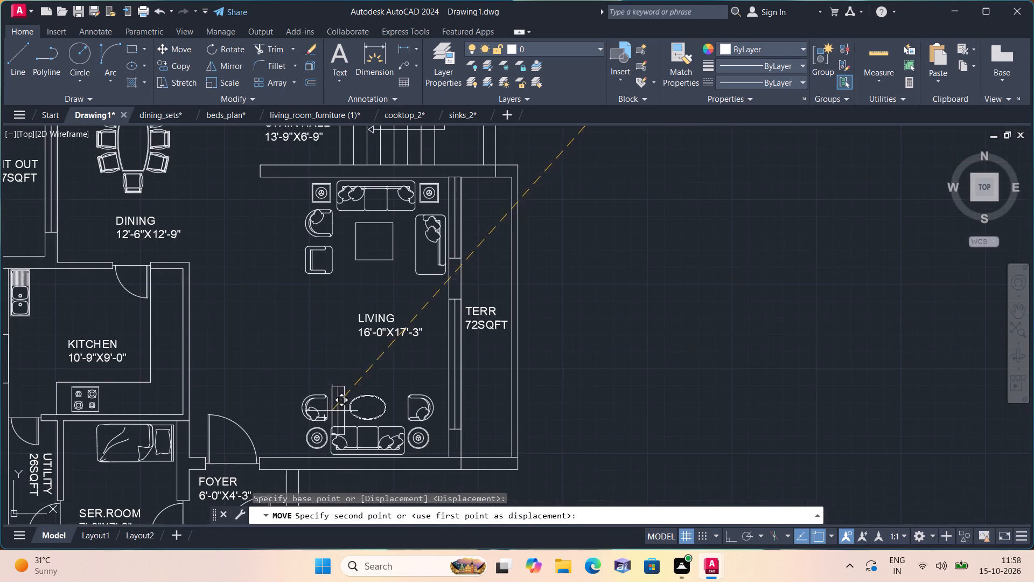
middle_drag(304, 472, 422, 262)
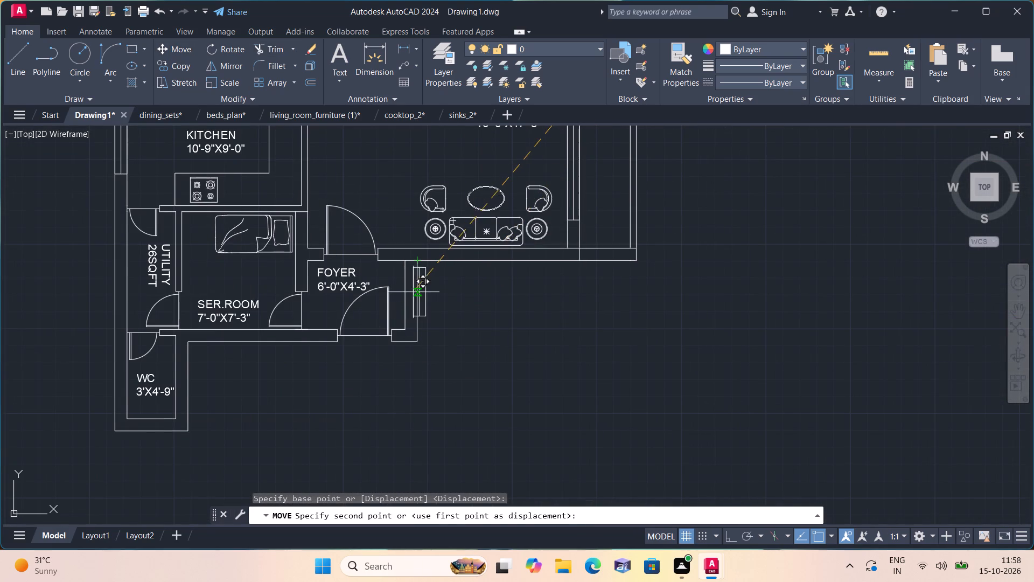
scroll(409, 280, up, 2)
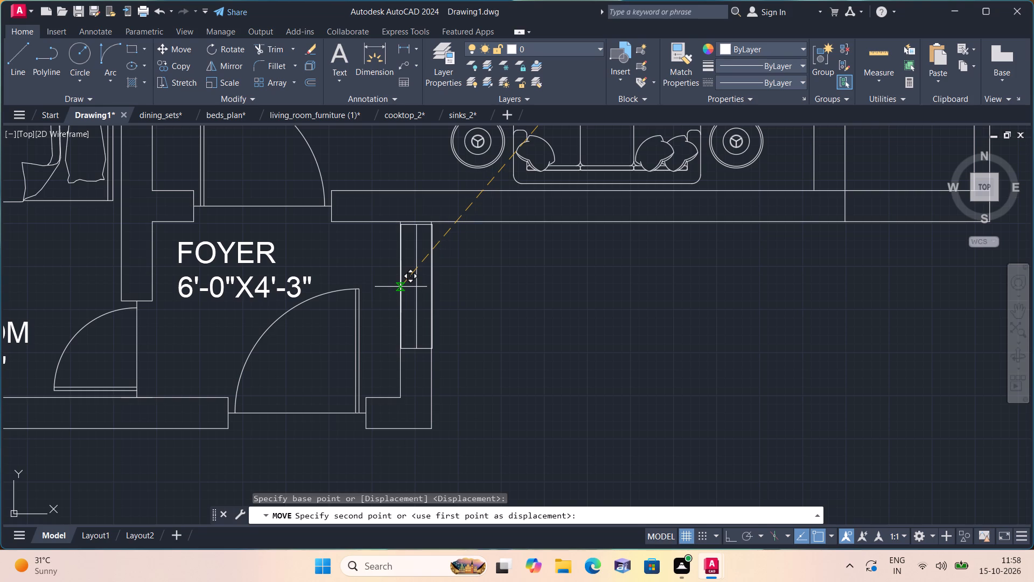
scroll(401, 286, up, 2)
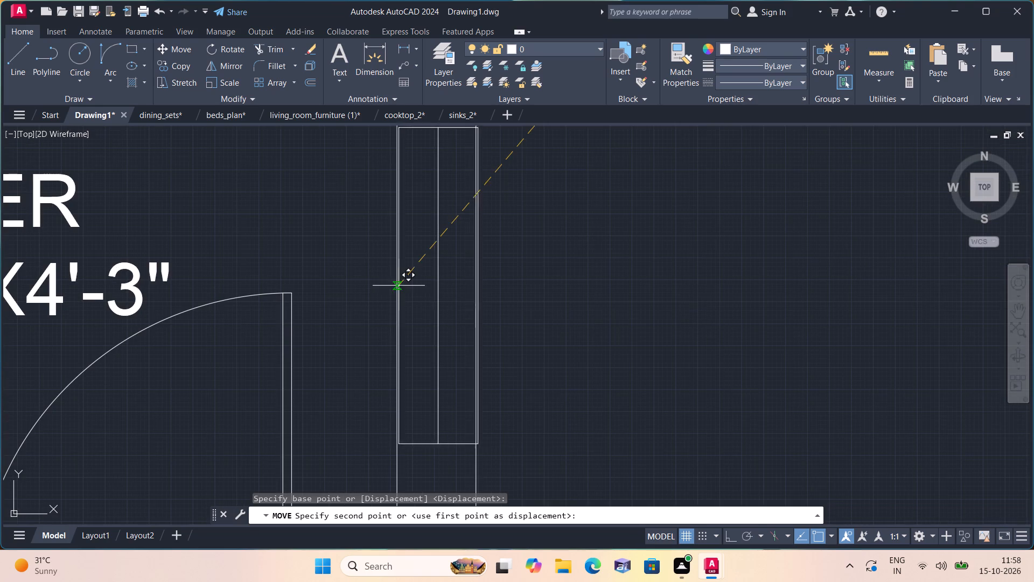
scroll(396, 287, down, 1)
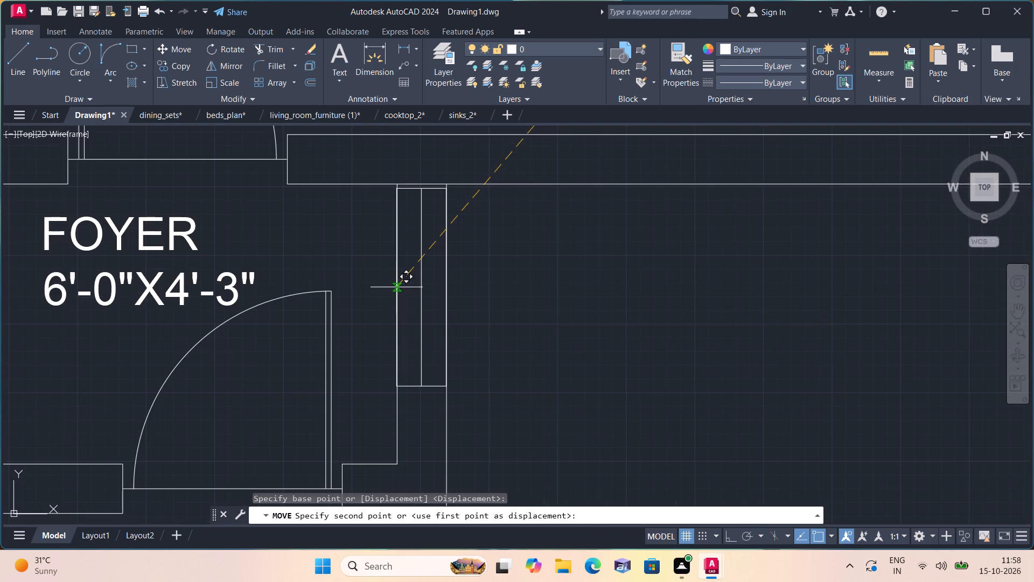
click(397, 283)
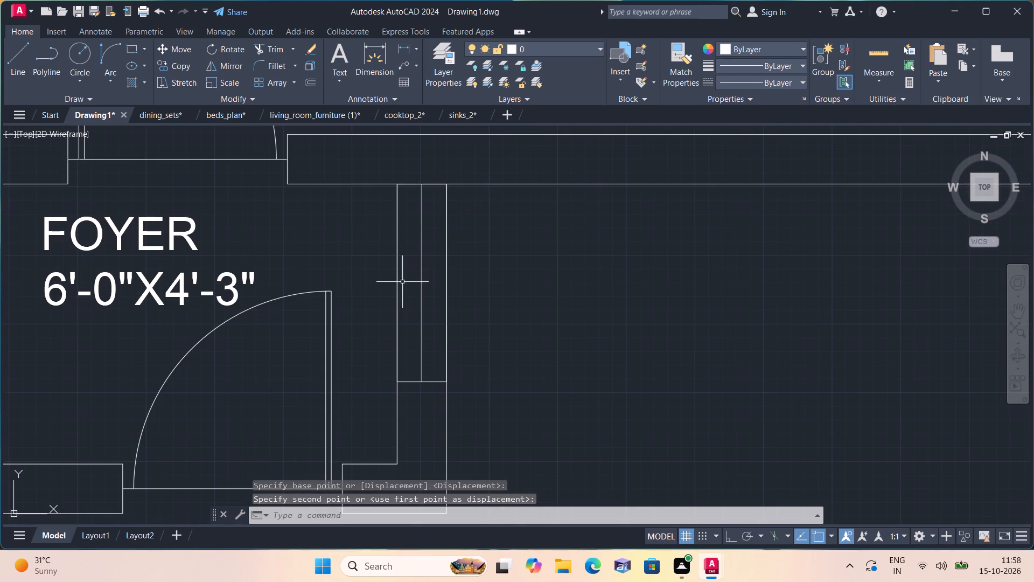
Copy the 2' window symbol by its long side's midpoint into the 6'-9" x 8'-3" toilet's outer side wall, near the upper corner.
scroll(611, 341, down, 2)
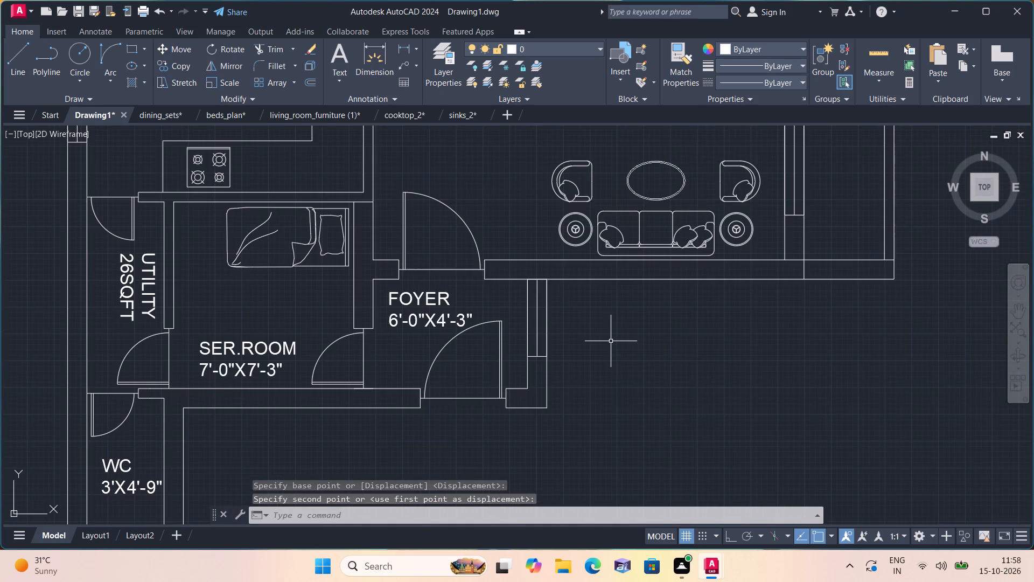
scroll(493, 314, down, 1)
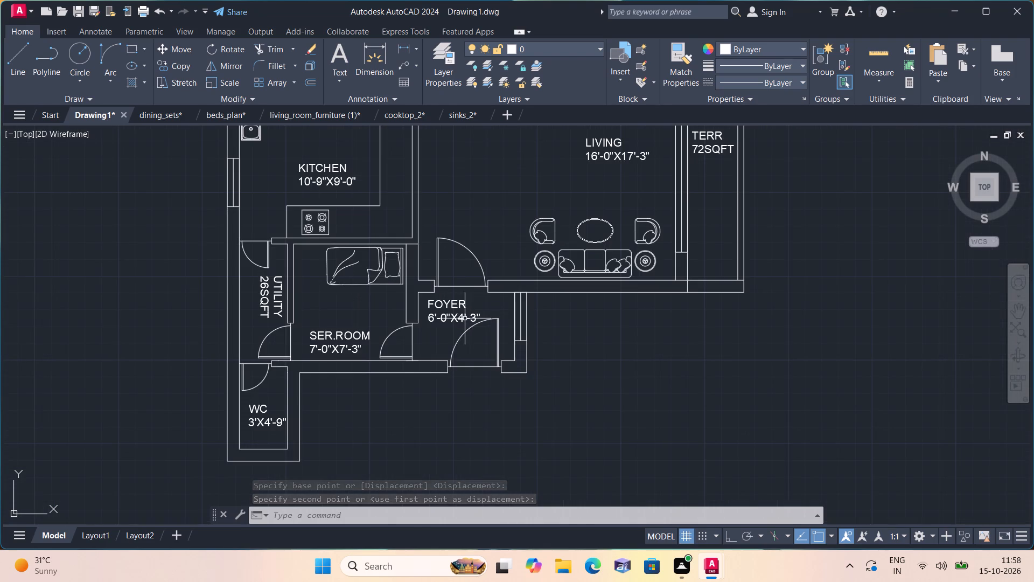
middle_drag(453, 299, 460, 327)
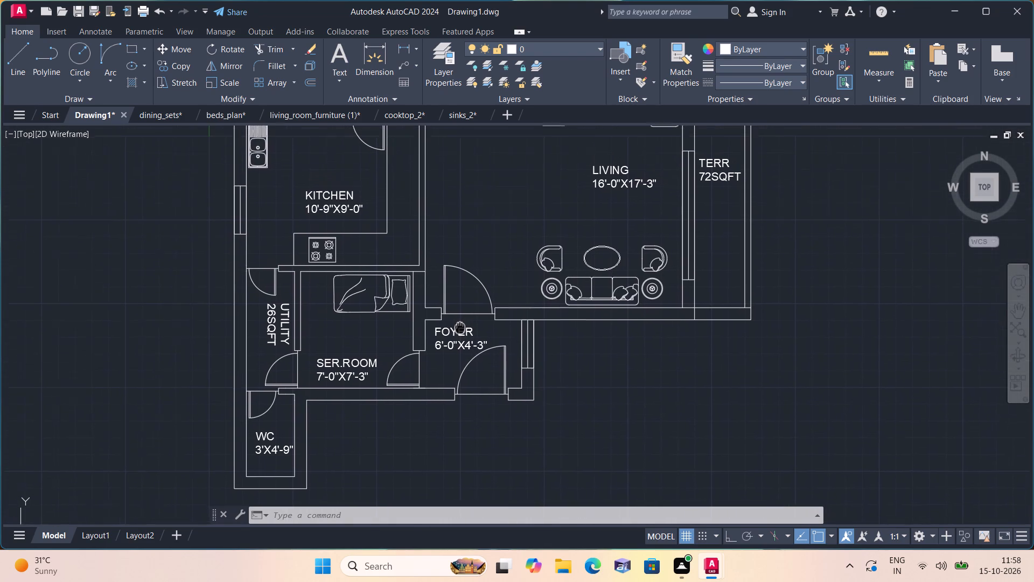
middle_drag(460, 327, 462, 338)
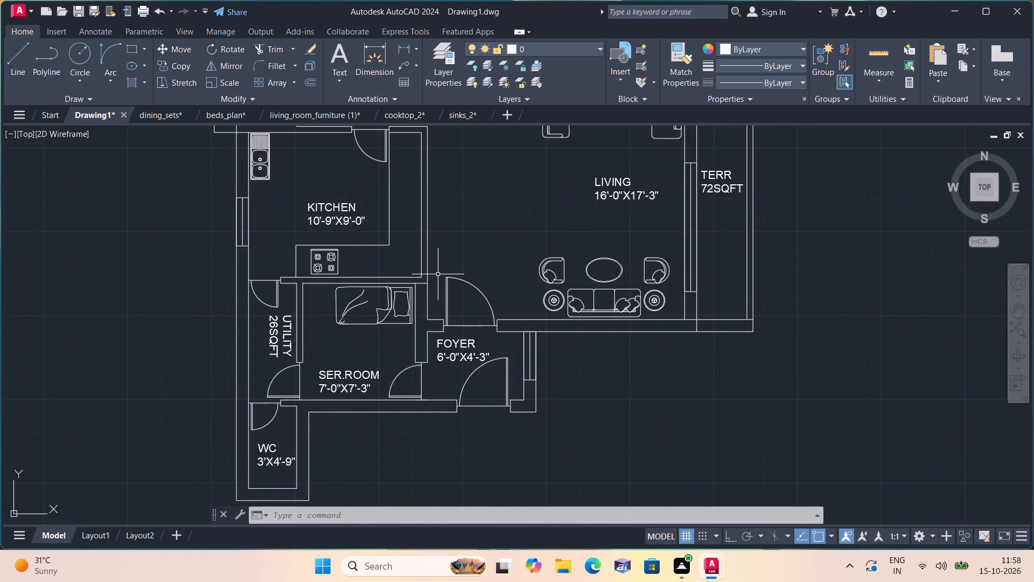
middle_drag(436, 275, 464, 378)
scroll(433, 280, down, 1)
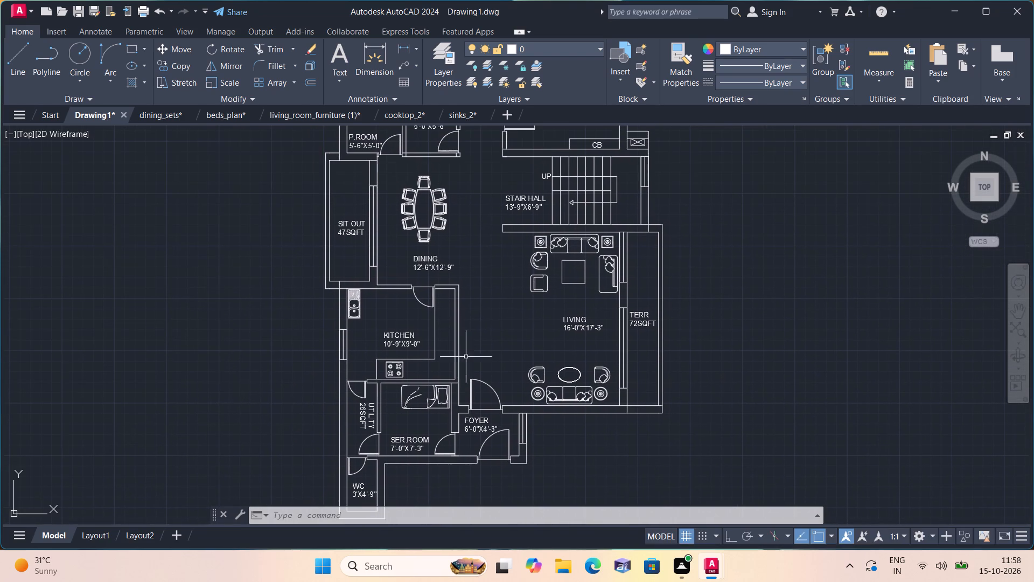
middle_drag(460, 286, 499, 446)
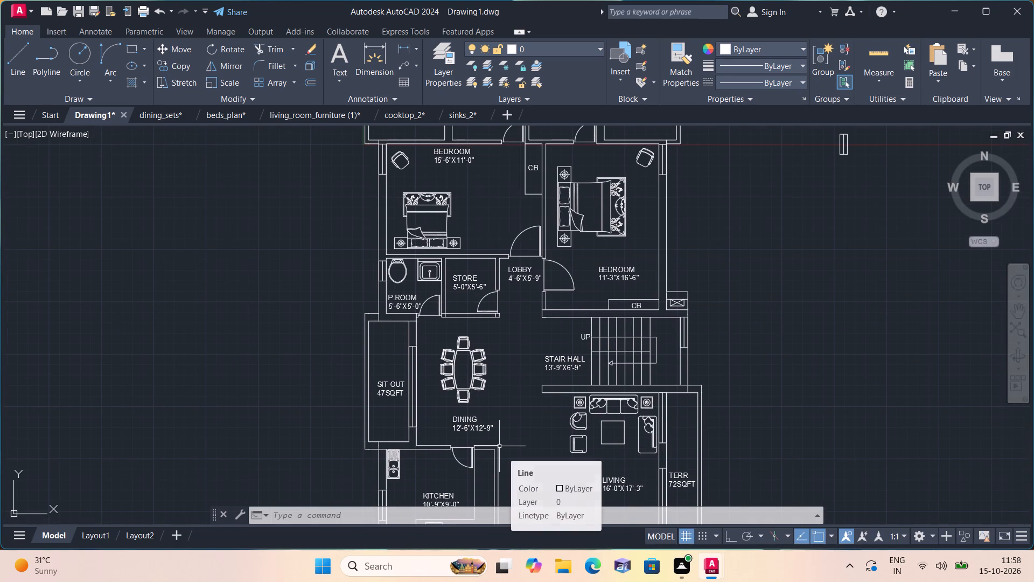
scroll(499, 446, down, 1)
scroll(436, 310, up, 1)
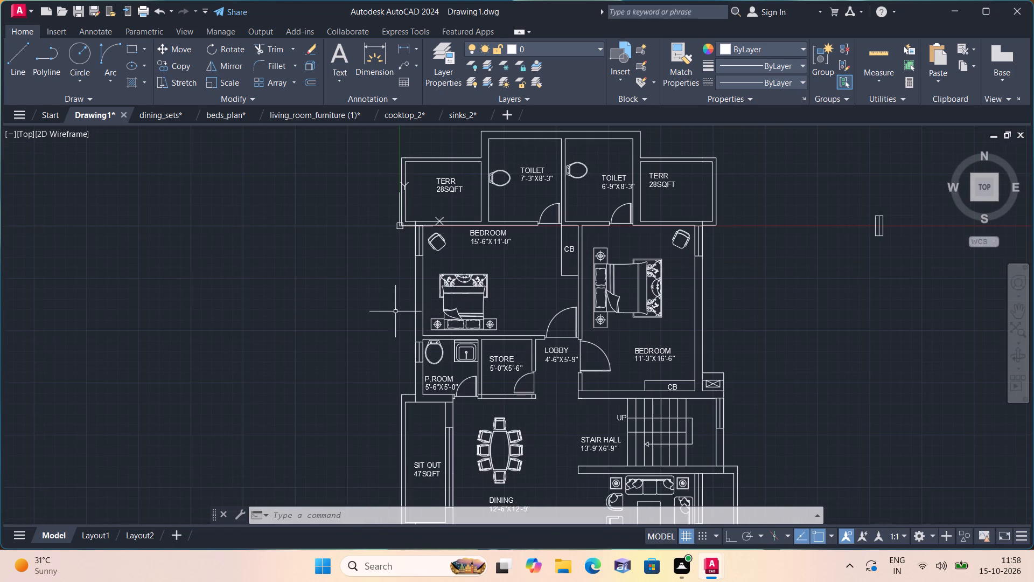
middle_drag(372, 318, 234, 408)
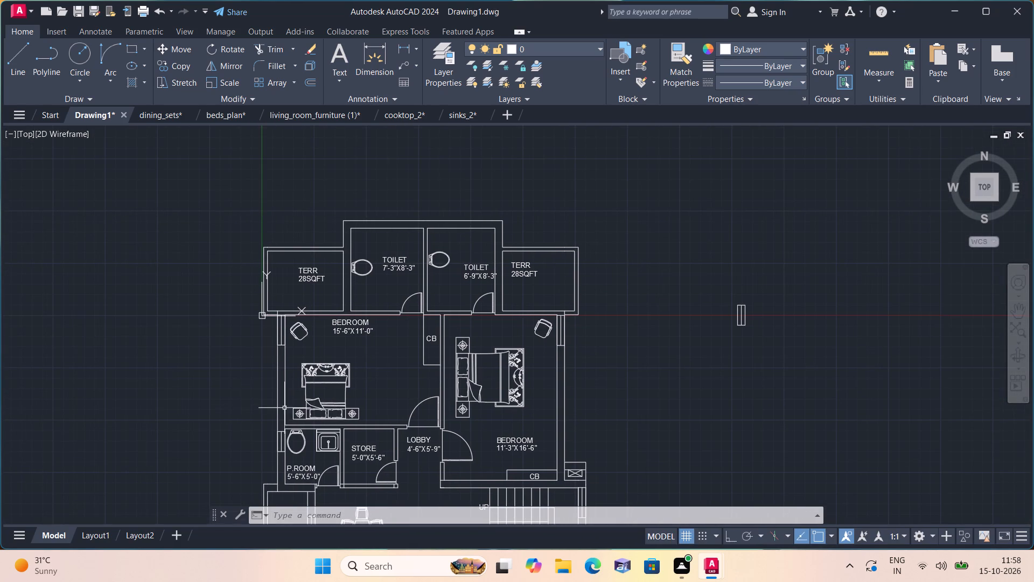
click(767, 358)
click(720, 286)
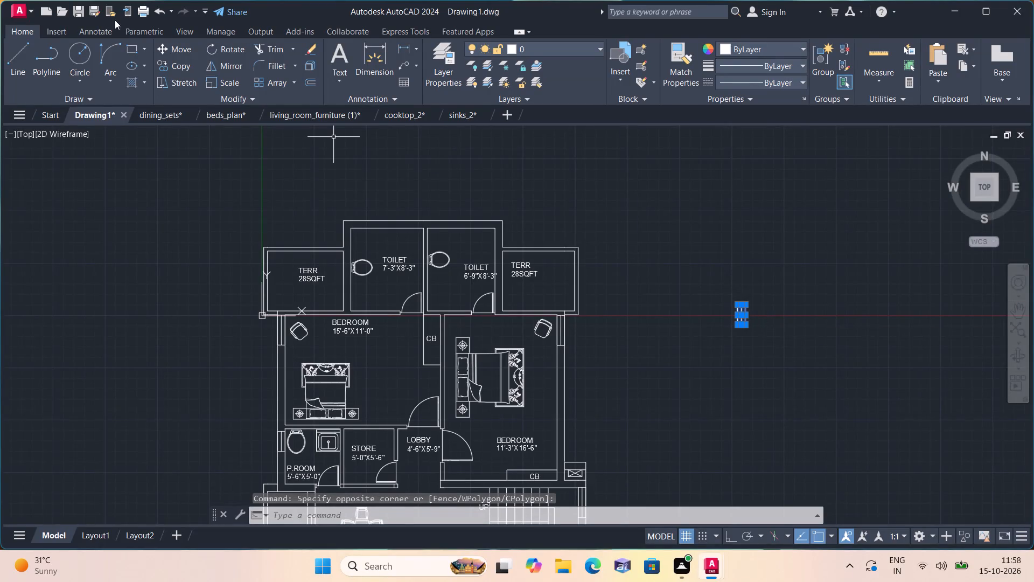
click(173, 63)
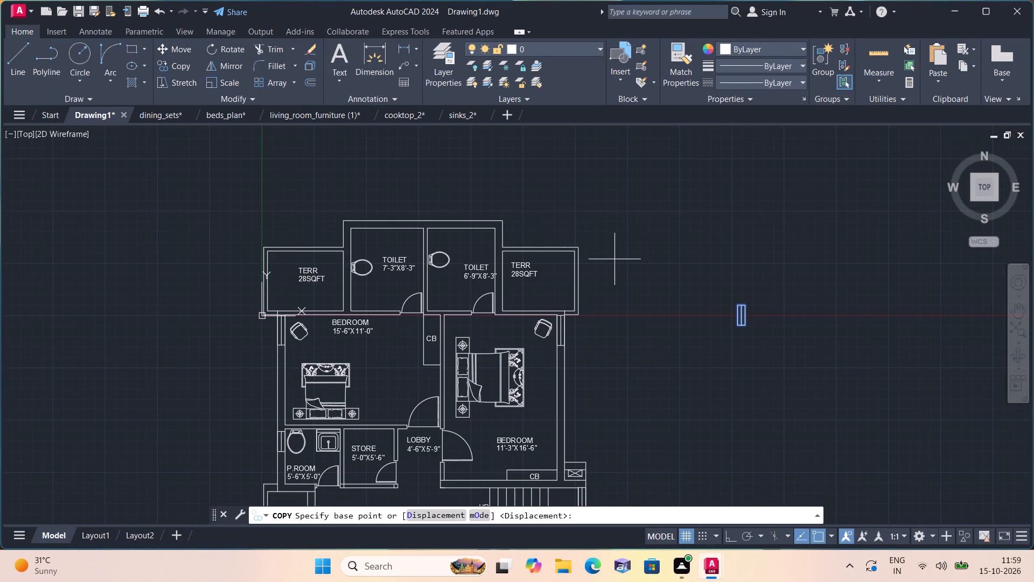
click(739, 316)
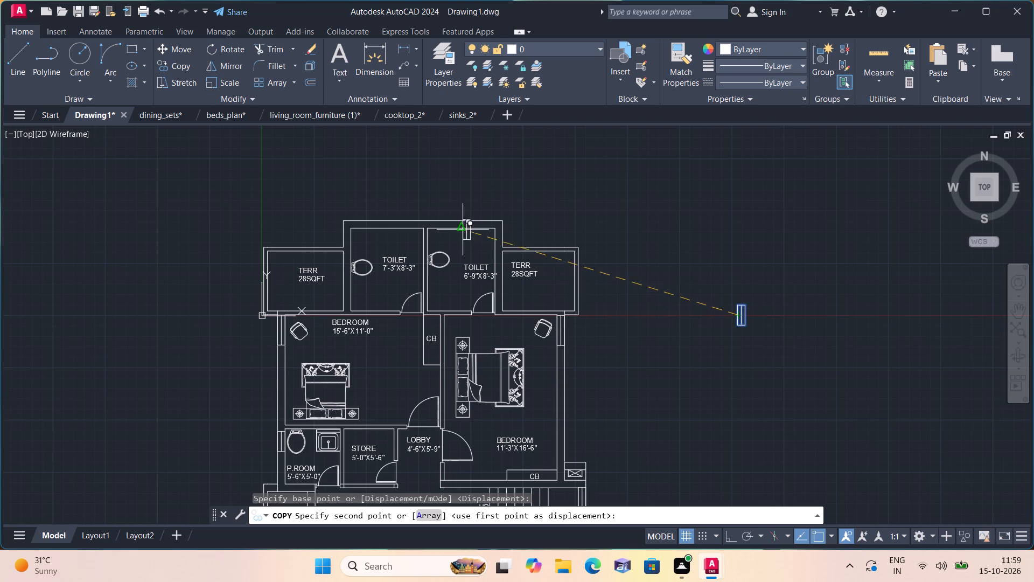
scroll(453, 200, up, 1)
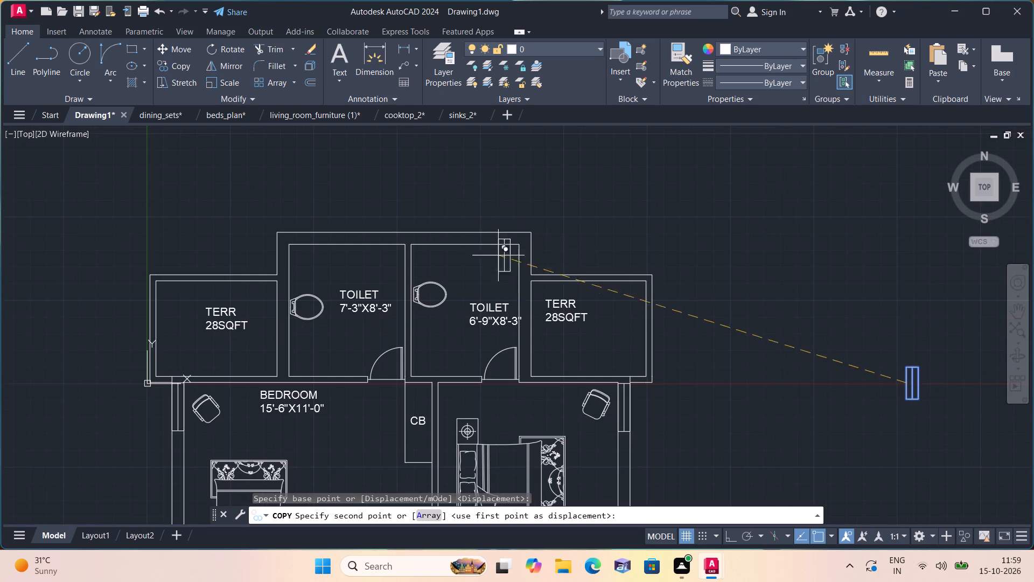
scroll(524, 259, up, 2)
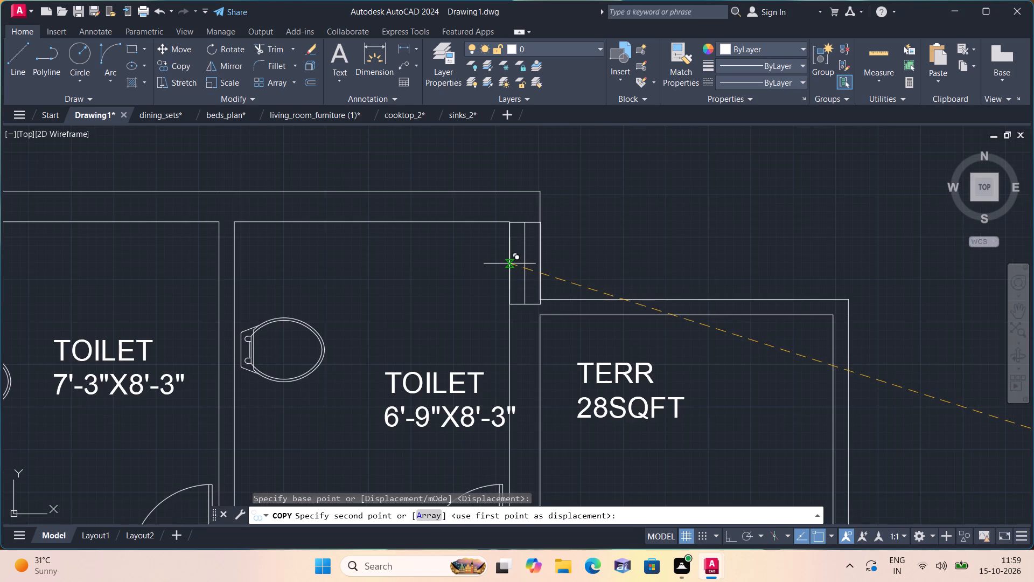
click(509, 264)
Place another 2' window copy in the 7'-3" x 8'-3" toilet's outer side wall, near the upper corner, and finish copying.
scroll(164, 313, down, 1)
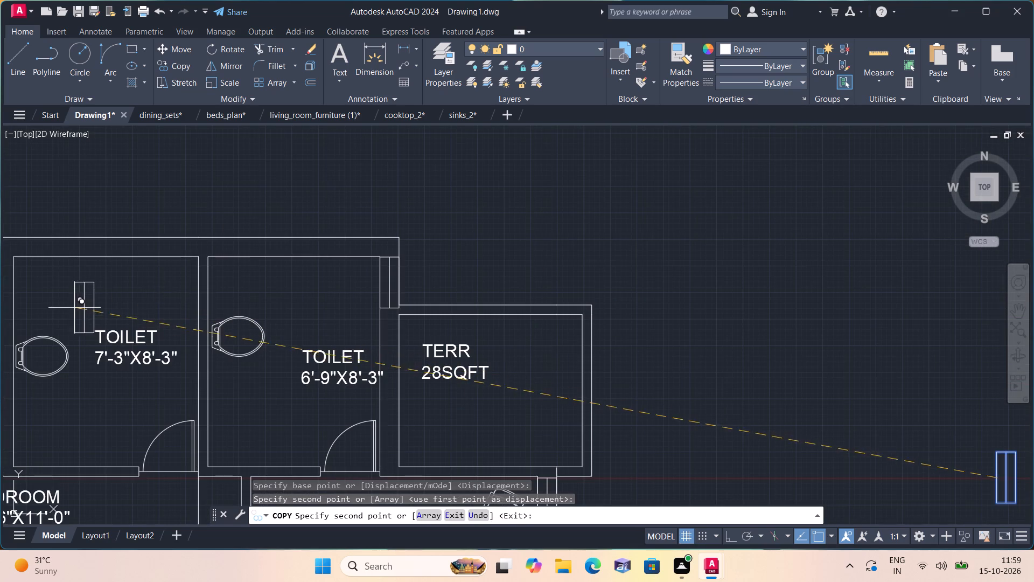
middle_drag(79, 308, 270, 291)
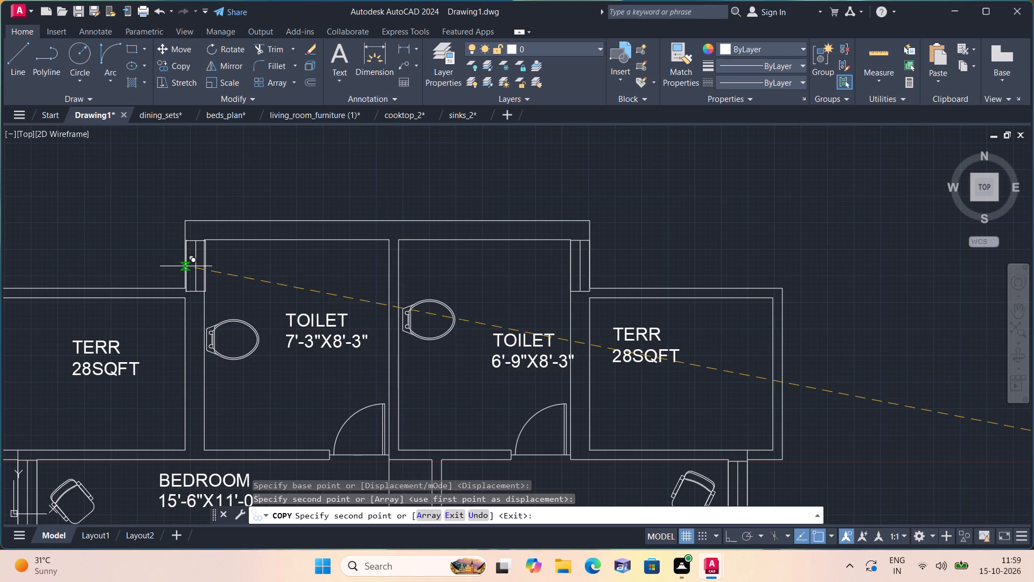
scroll(184, 263, up, 1)
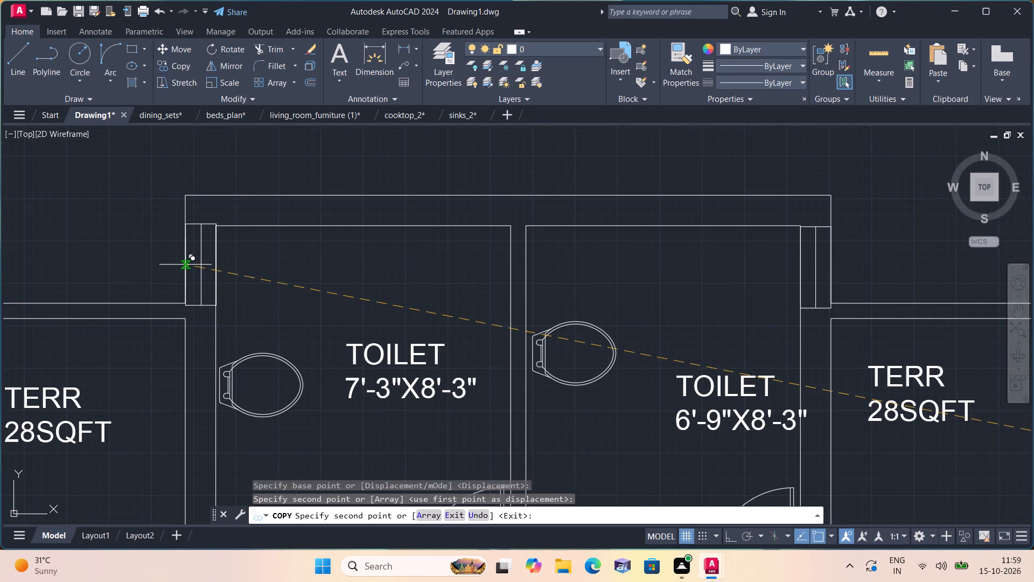
click(186, 265)
key(space)
Start a solid hatch in colour 8 and fill the walls around the 6'-9" x 8'-3" toilet and its adjoining 28 sq ft terrace.
text(h)
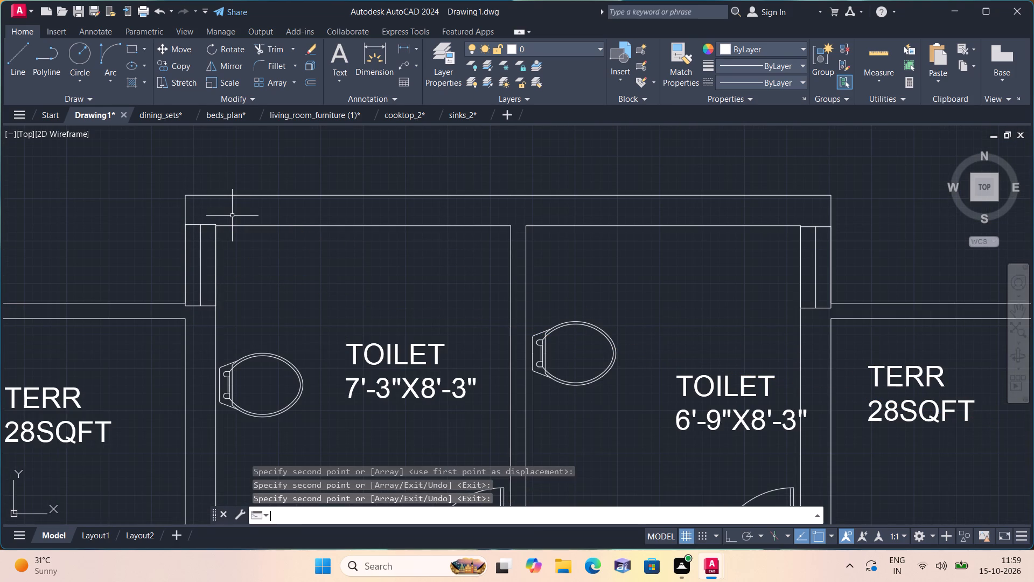
key(space)
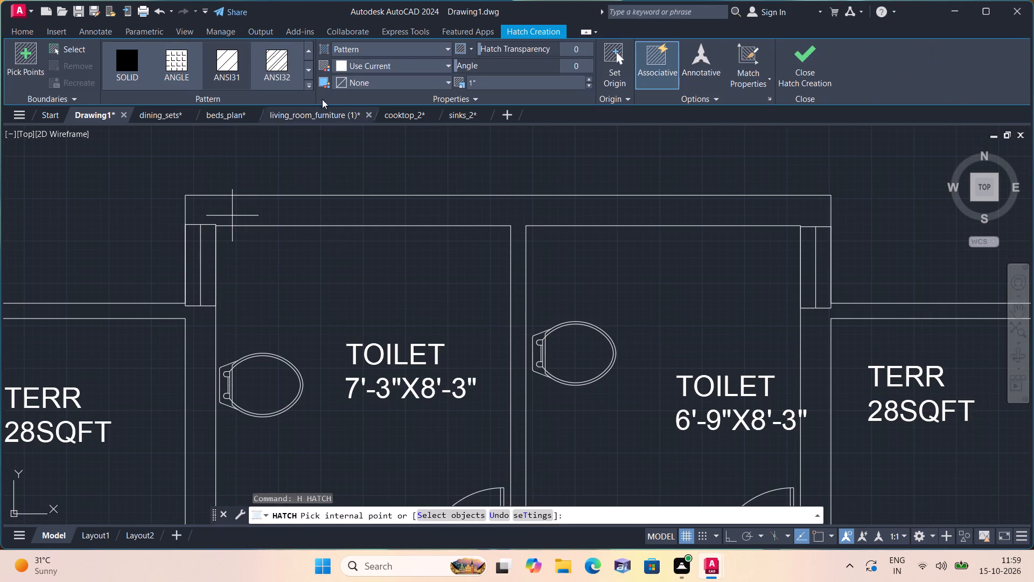
scroll(294, 88, down, 4)
scroll(454, 265, down, 3)
scroll(611, 306, up, 2)
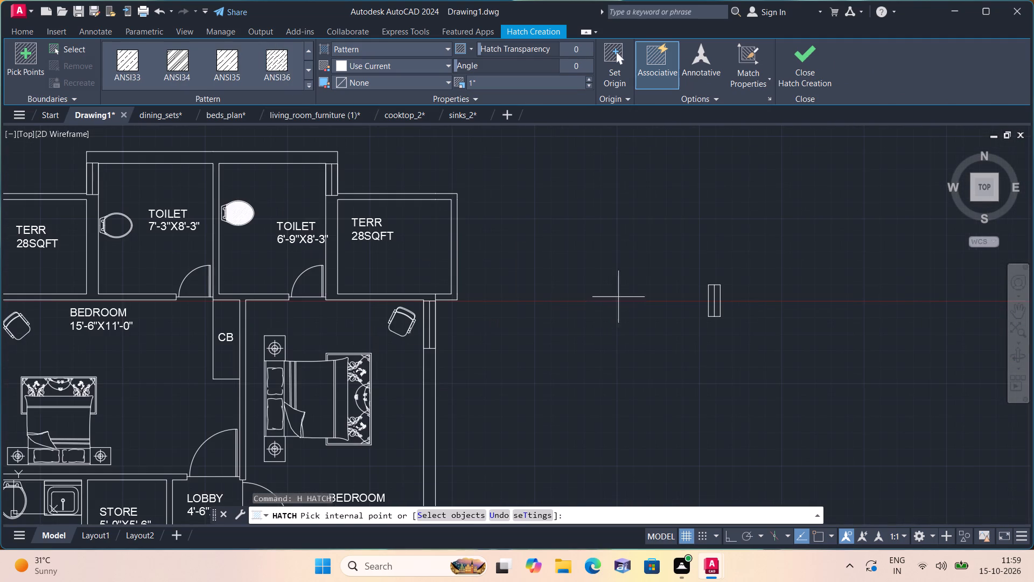
click(415, 45)
click(355, 60)
click(359, 67)
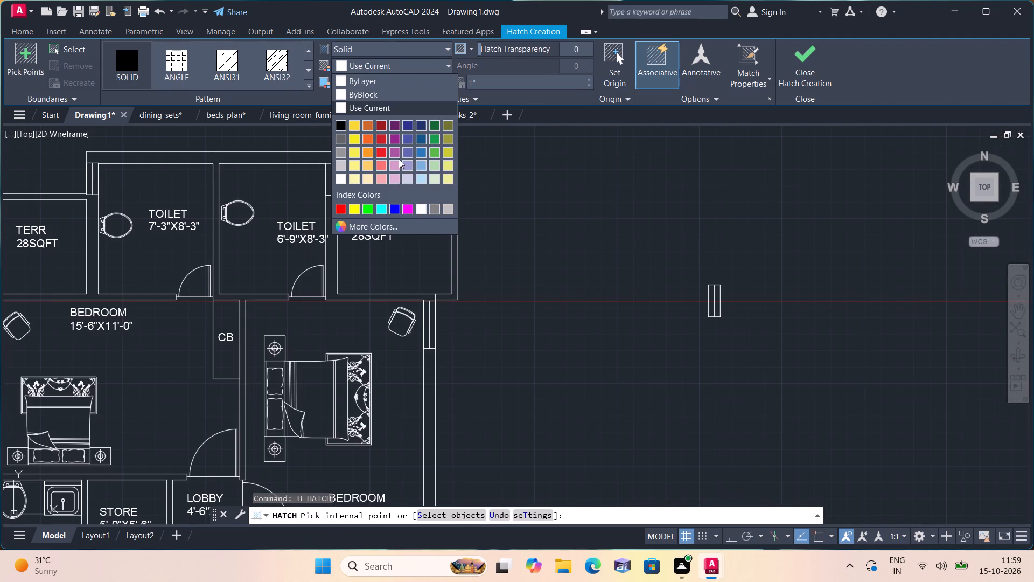
click(433, 210)
click(287, 154)
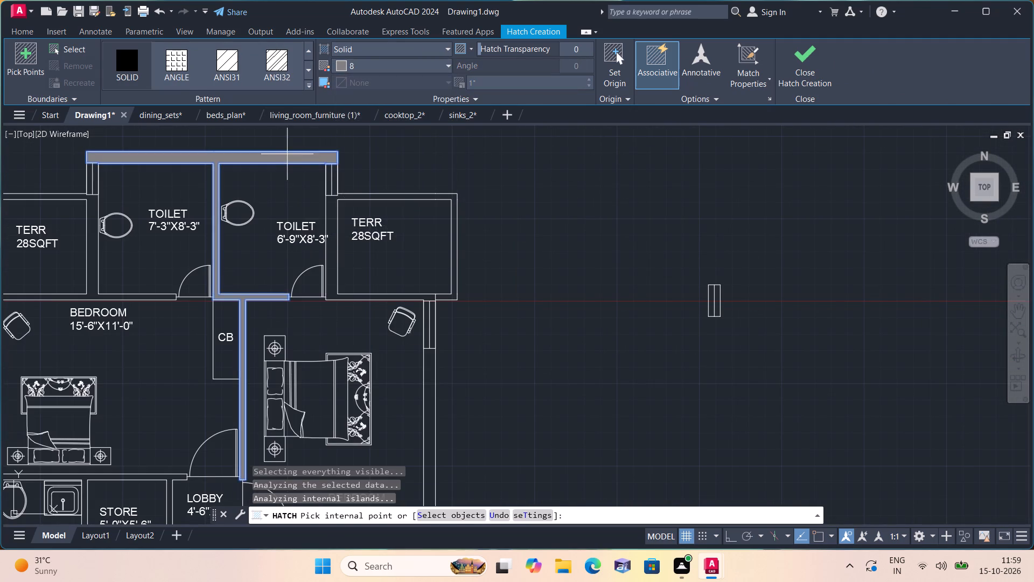
click(374, 195)
Hatch the 11'-3" x 16'-6" bedroom's outer wall, its wall to the stair hall, and the short wall beside the lobby door.
middle_drag(530, 247, 547, 145)
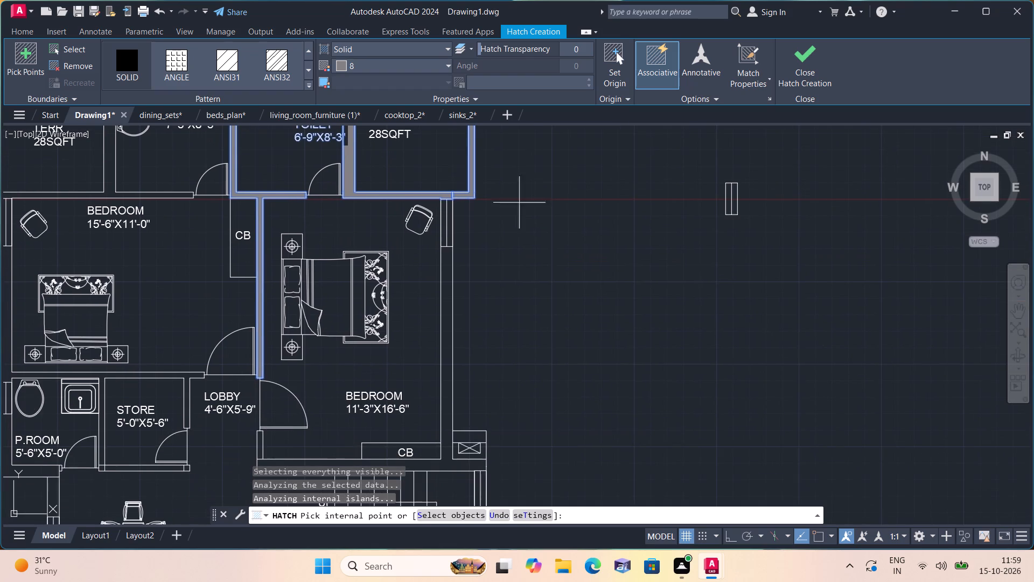
click(452, 294)
middle_drag(536, 295, 567, 191)
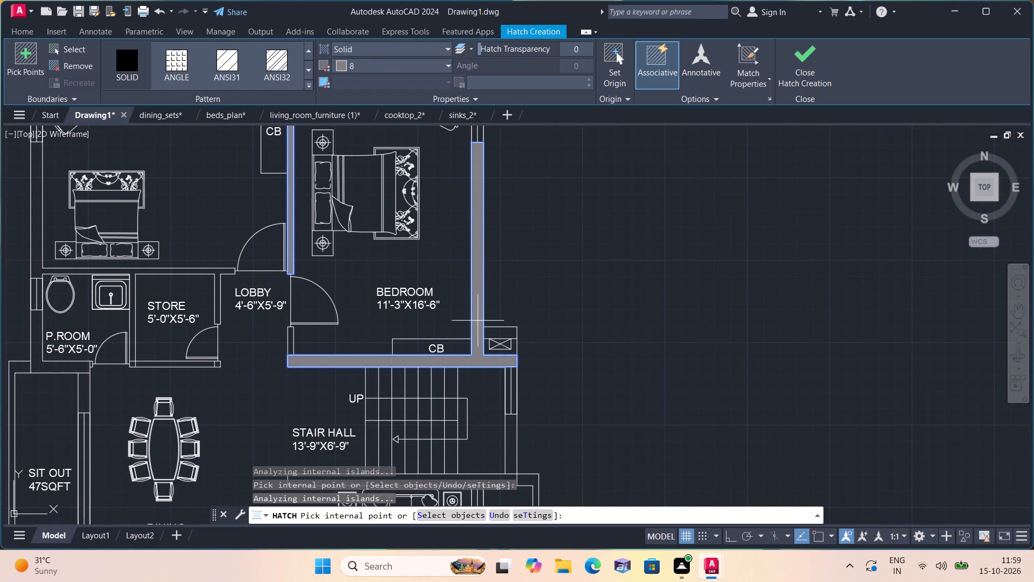
click(291, 344)
Hatch the store's wall to the dining area, its two end corner pieces, and the connected walls to the bedroom, powder room and lobby.
click(198, 366)
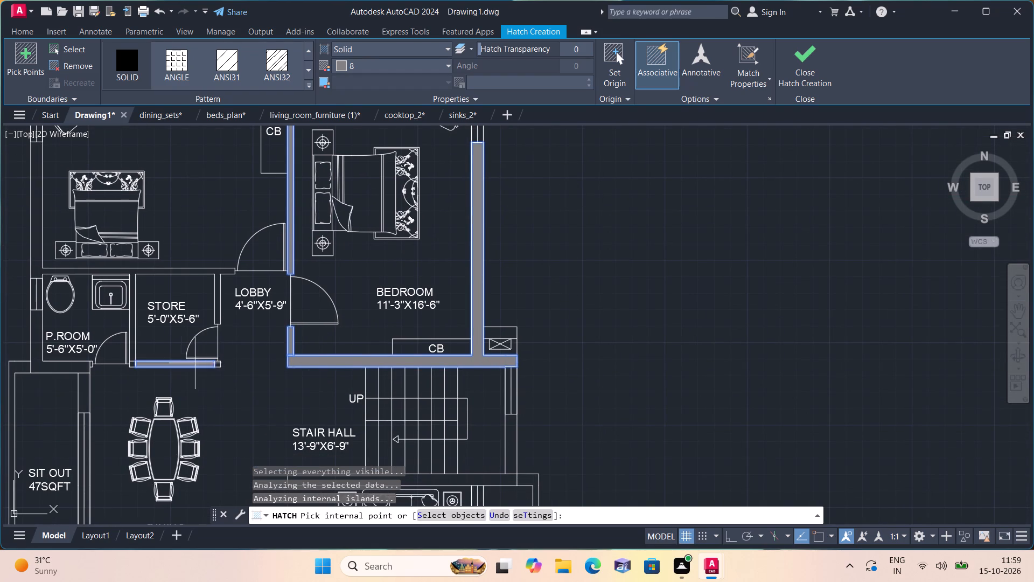
click(157, 274)
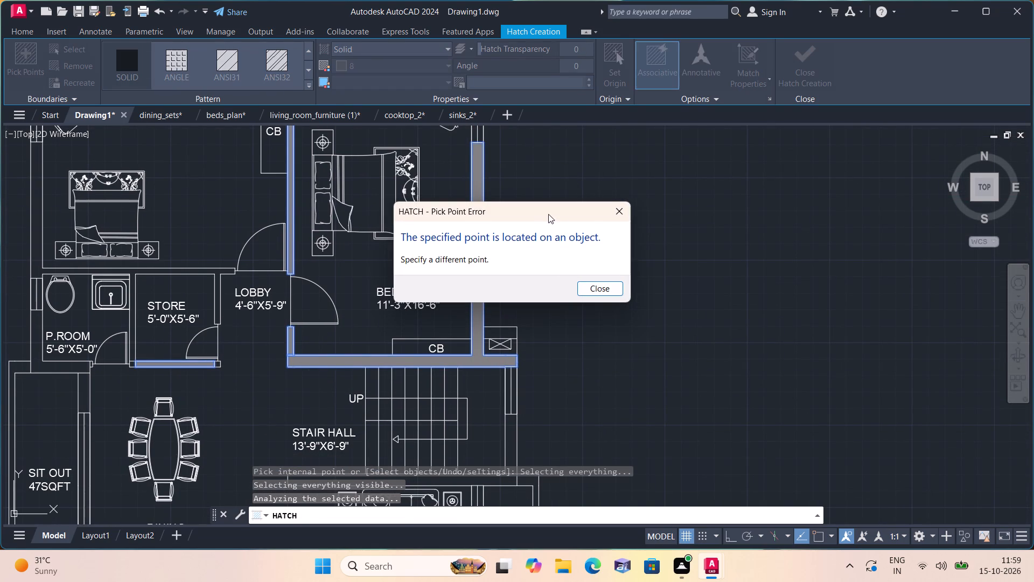
click(618, 205)
scroll(173, 290, up, 2)
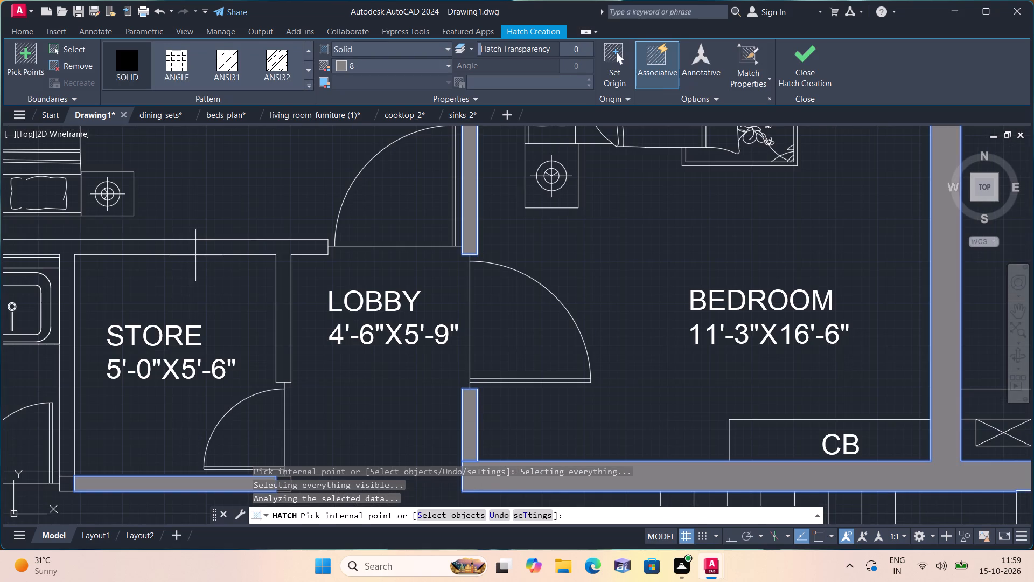
click(200, 246)
middle_drag(199, 249, 400, 124)
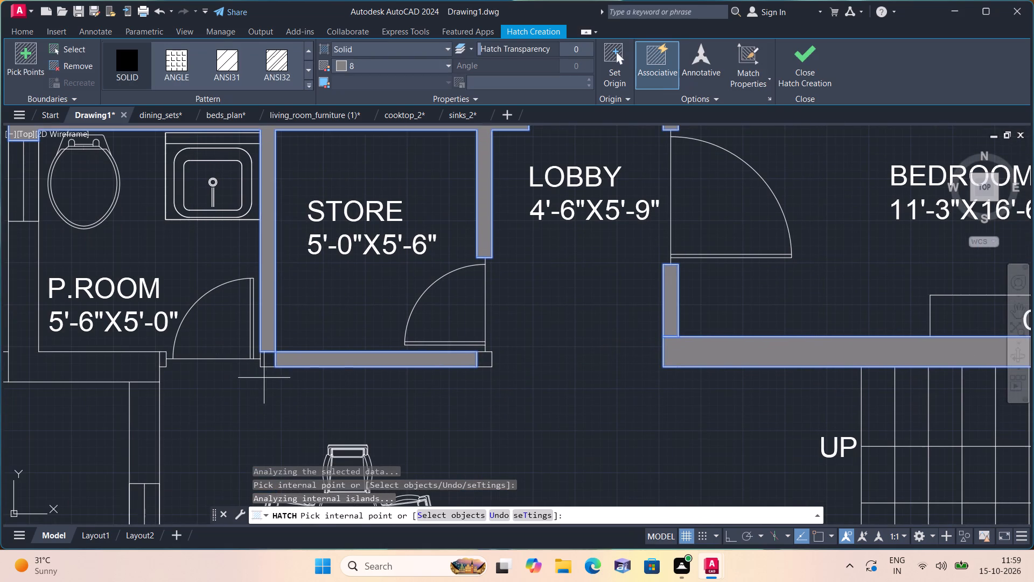
click(265, 357)
click(481, 356)
Hatch the powder room's outer corner wall below its window and the small jamb beside its door.
scroll(468, 355, down, 1)
click(240, 363)
scroll(279, 358, up, 2)
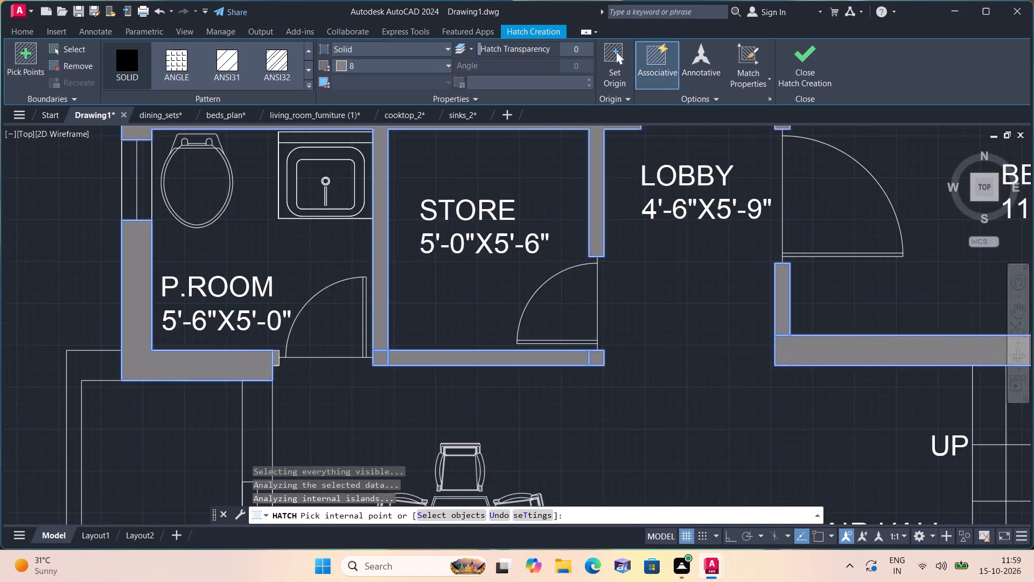
click(278, 355)
scroll(254, 406, down, 1)
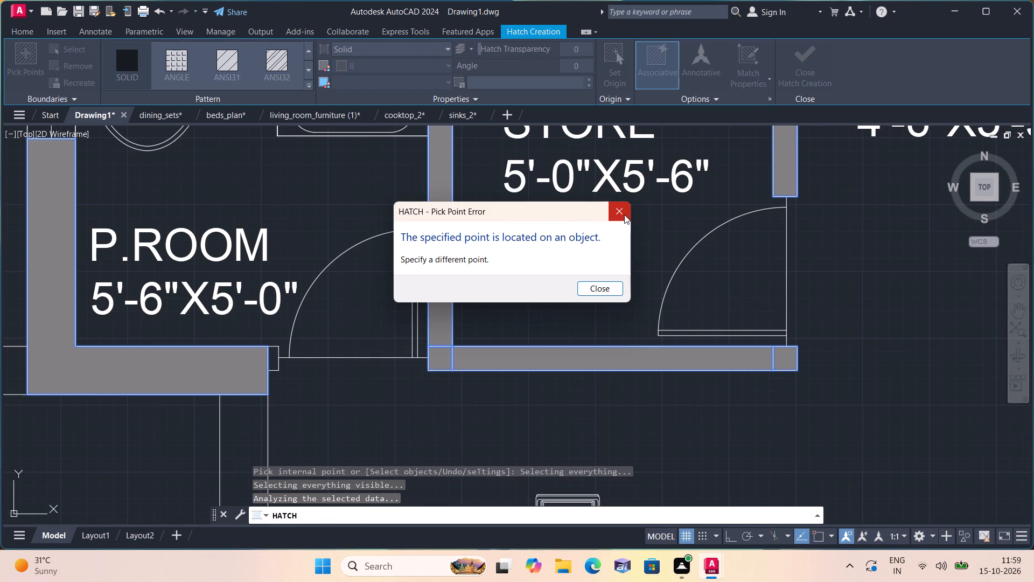
click(624, 214)
click(269, 358)
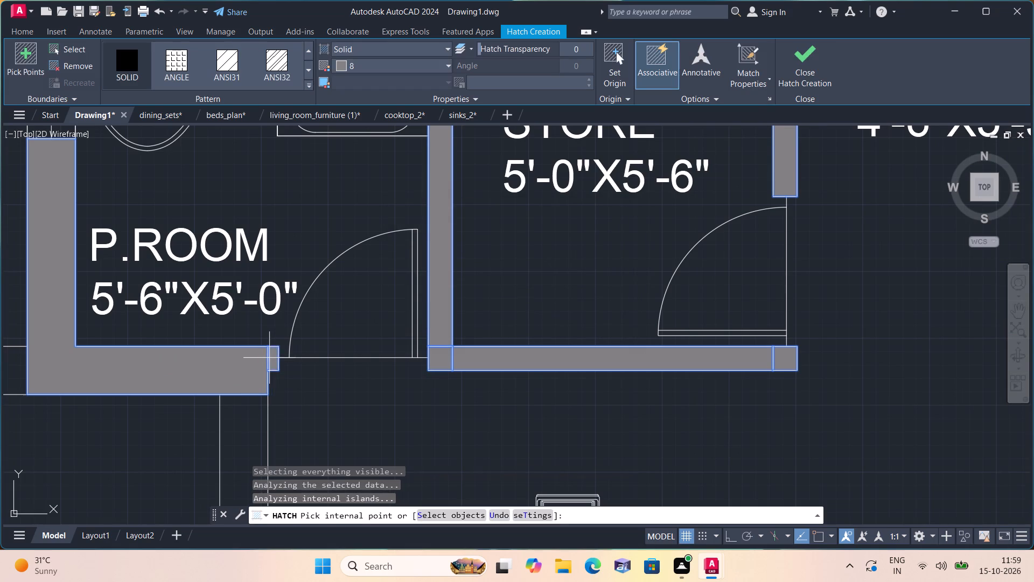
Hatch the connected walls around the 28 sq ft terrace and the 7'-3" x 8'-3" toilet, above the 15'-6" x 11'-0" bedroom.
scroll(269, 357, down, 1)
middle_drag(269, 357, 343, 422)
scroll(346, 426, down, 2)
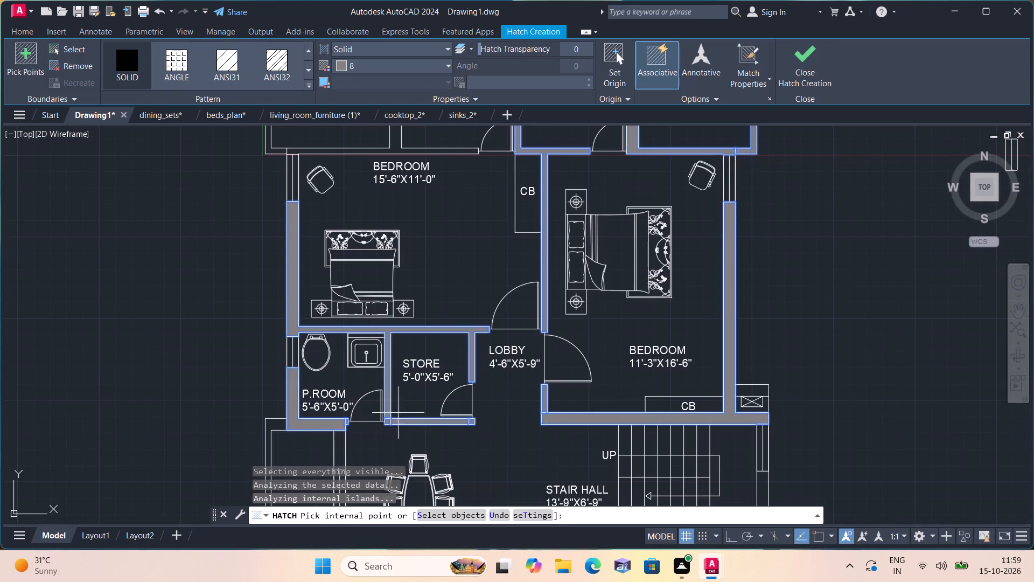
scroll(351, 203, down, 1)
middle_drag(351, 203, 357, 355)
scroll(370, 320, up, 3)
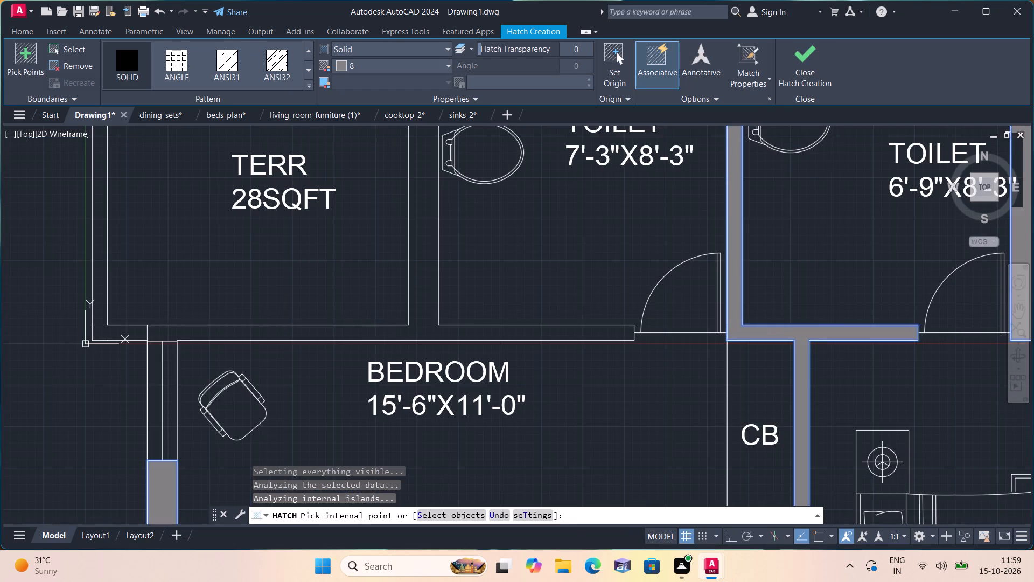
click(389, 331)
Hatch the sit-out's outer walls and the wall pieces at both ends of the sit-out–dining window.
scroll(394, 313, down, 2)
scroll(469, 339, down, 2)
middle_drag(480, 388, 467, 370)
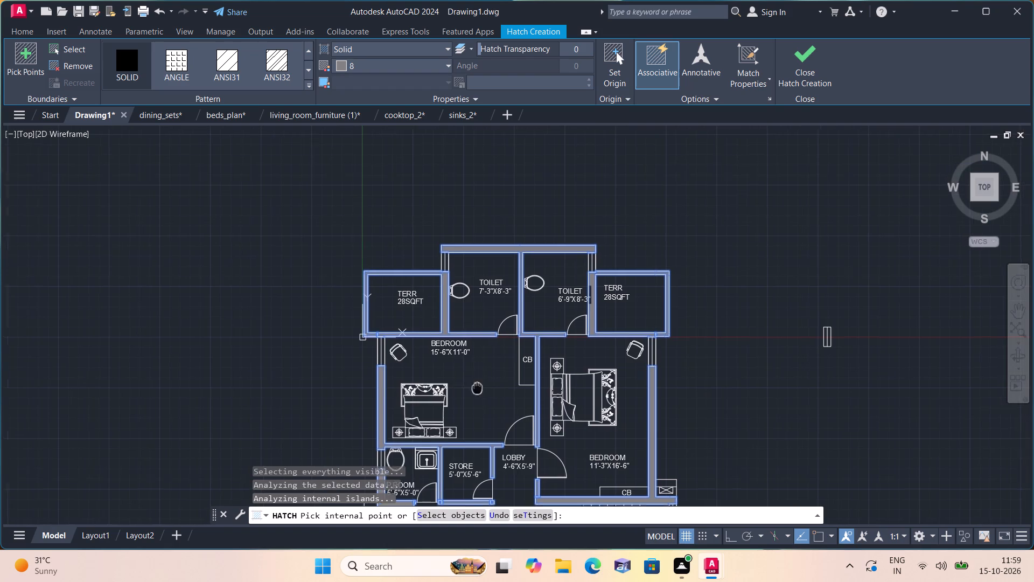
middle_drag(467, 370, 399, 202)
middle_drag(368, 378, 364, 261)
scroll(262, 209, up, 1)
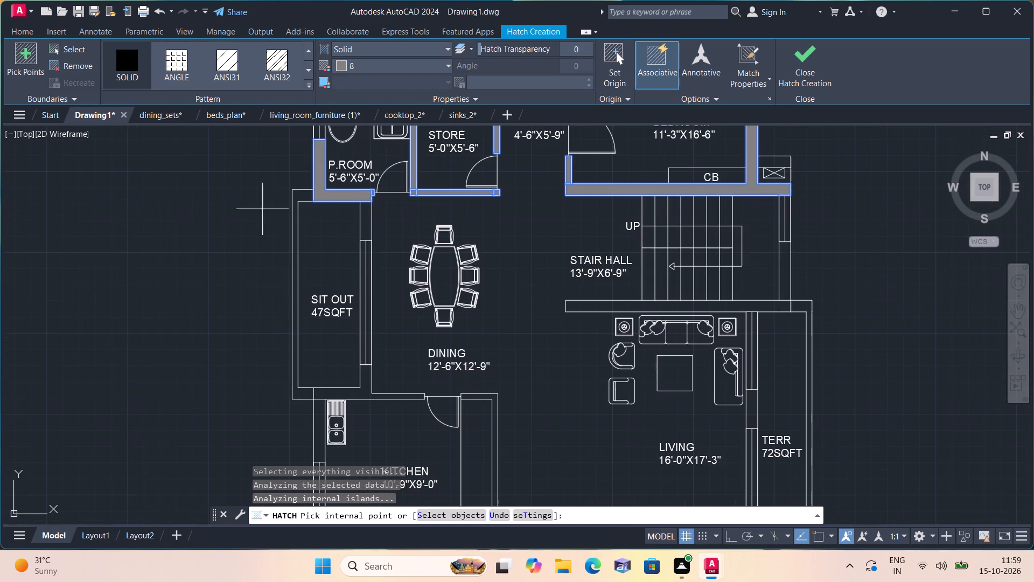
click(298, 198)
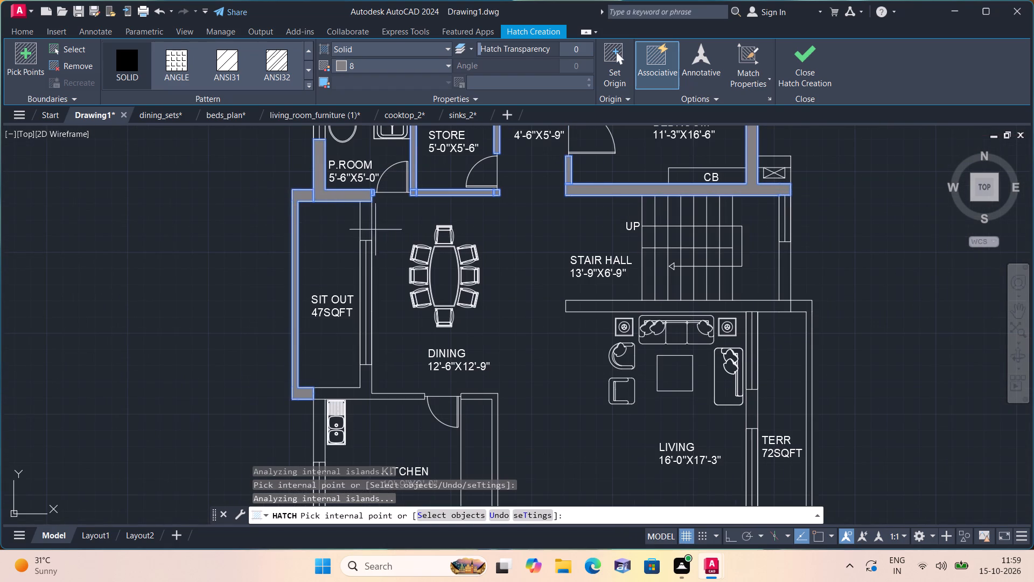
click(370, 221)
click(368, 372)
Hatch the outer wall on both sides of the kitchen window and the kitchen's wall beside the dining door, including their connected walls.
middle_drag(366, 372, 324, 154)
click(278, 309)
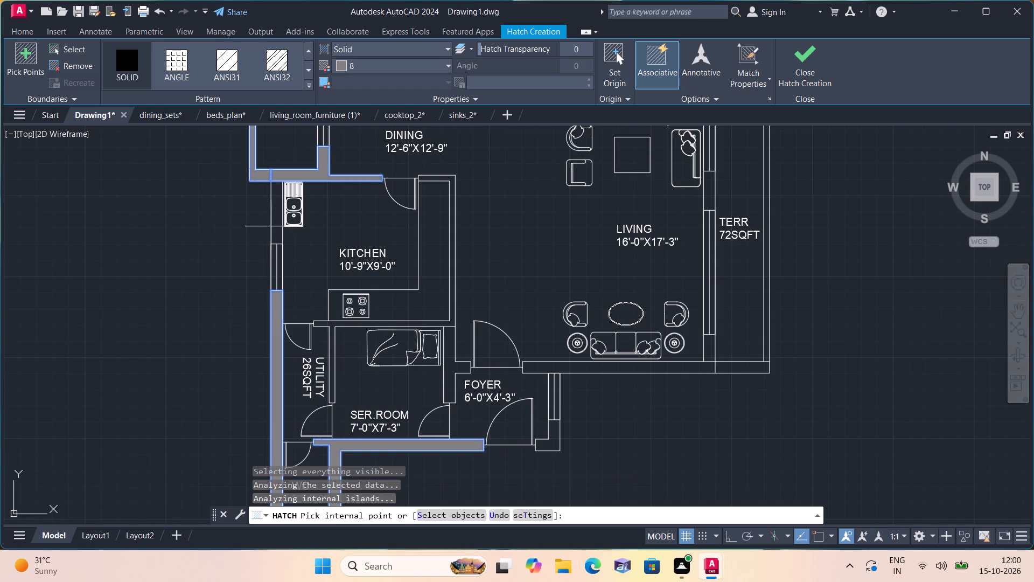
click(273, 212)
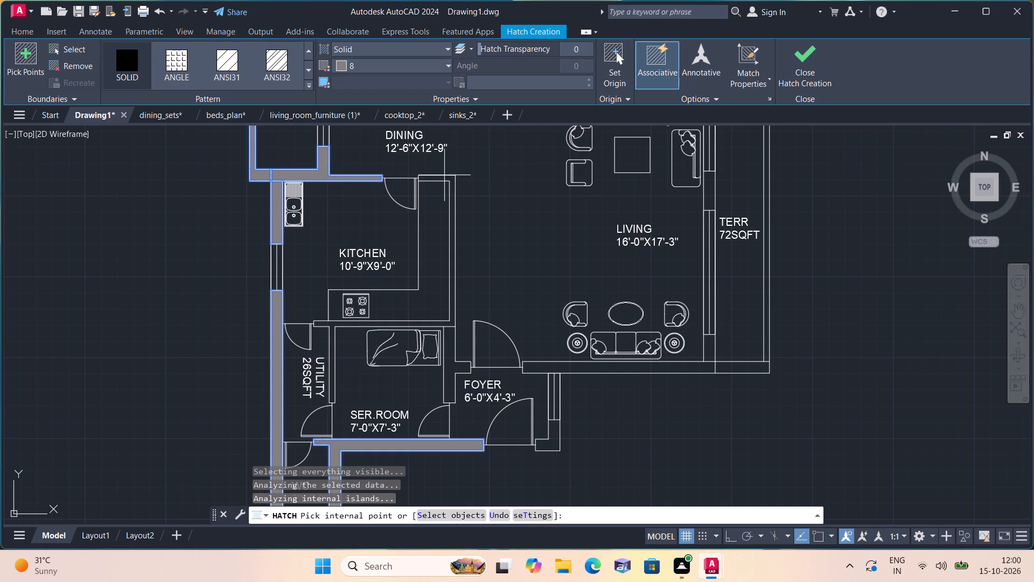
click(443, 178)
Hatch the foyer's walls to the service room and living room and the corner wall beside the entrance door.
middle_drag(522, 266, 428, 68)
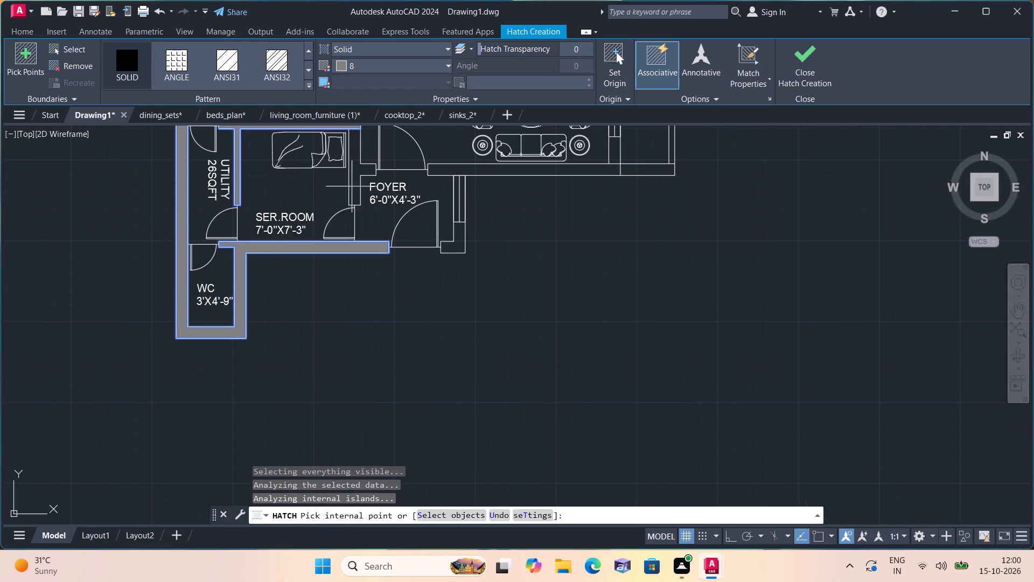
scroll(348, 180, up, 1)
click(353, 177)
middle_drag(353, 176, 282, 256)
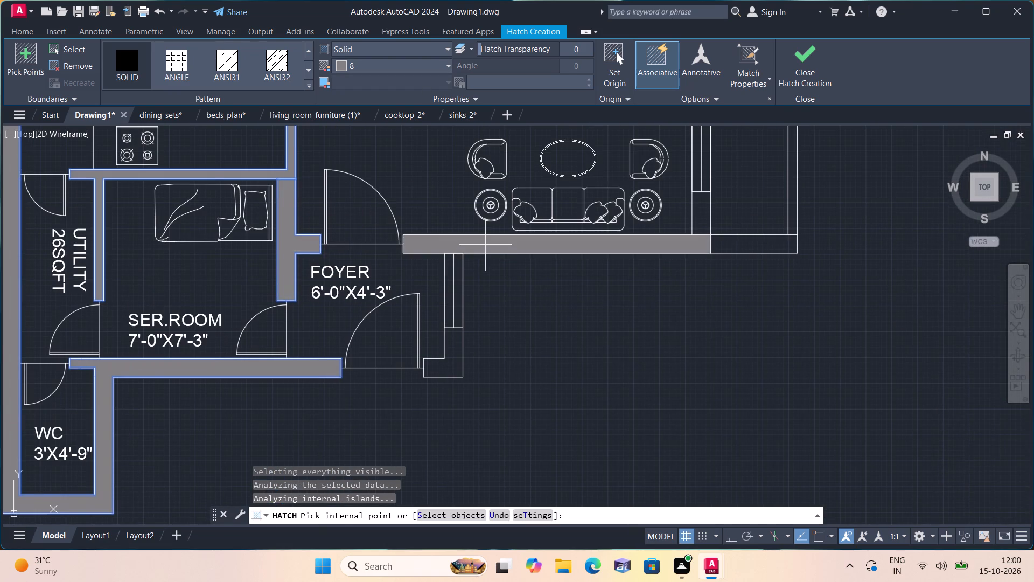
click(485, 245)
click(445, 370)
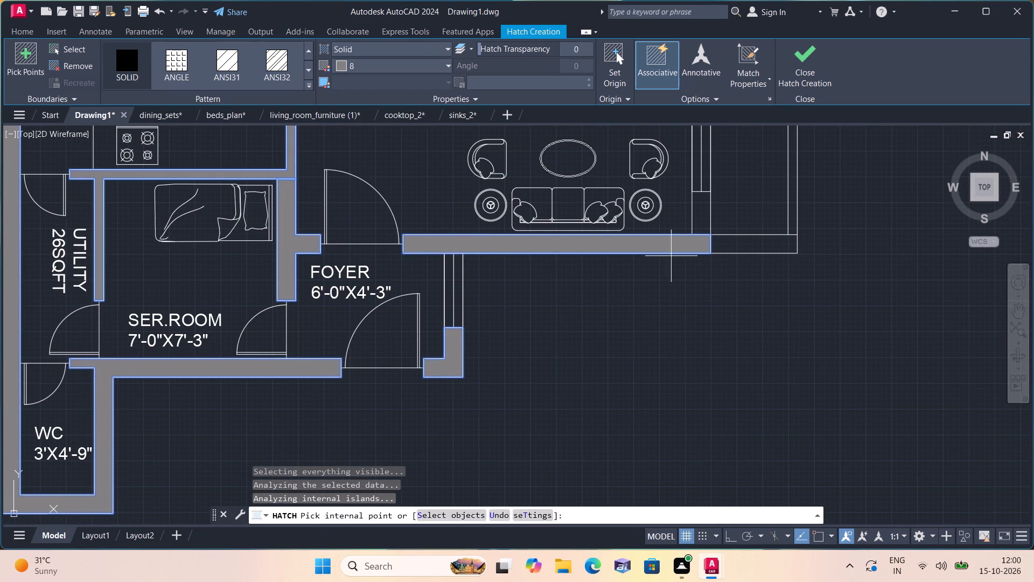
Hatch the 72 sq ft terrace's end and outer walls and the living–terrace wall pieces below and between the windows.
click(722, 248)
middle_drag(722, 248, 473, 382)
scroll(719, 247, down, 1)
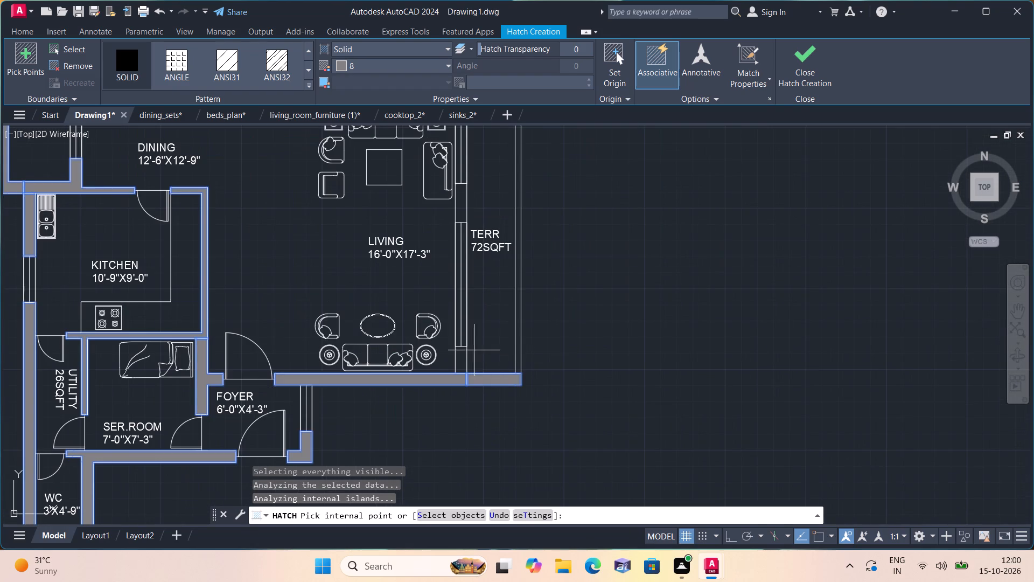
click(461, 356)
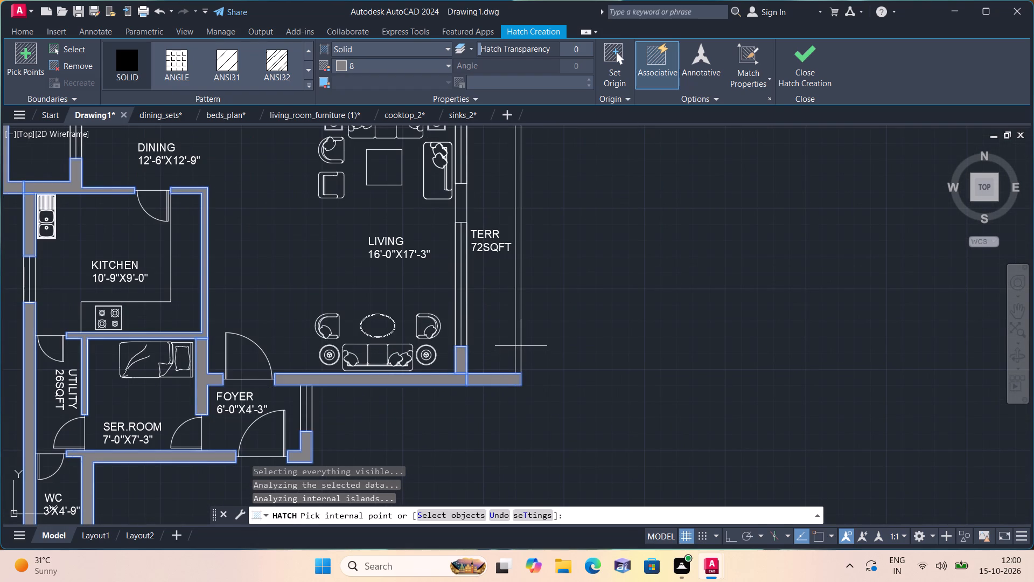
click(520, 345)
middle_drag(557, 213, 550, 381)
scroll(550, 381, up, 1)
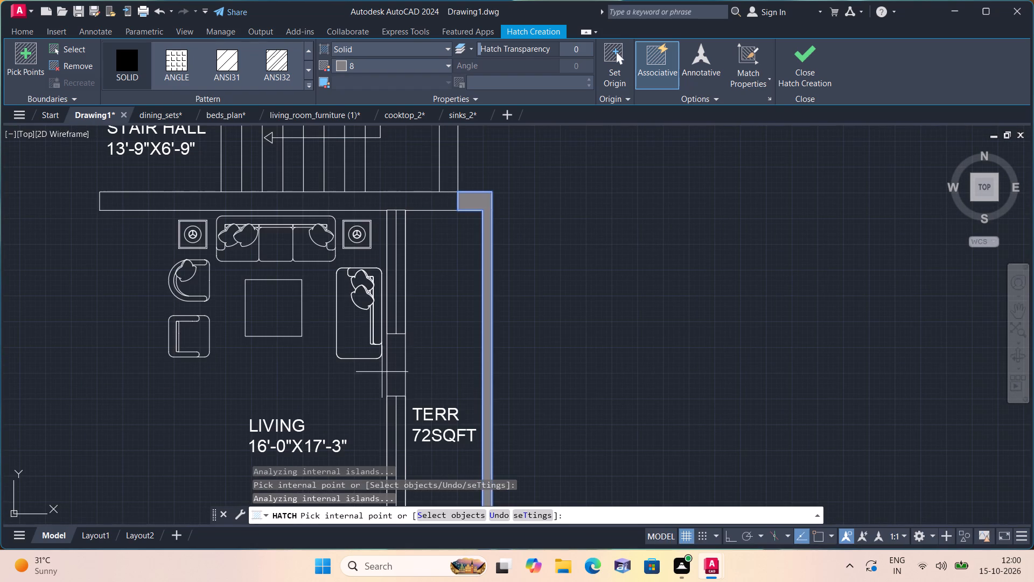
click(396, 364)
Hatch the wall between the living room and stair hall, and the stair hall's outer wall below its window.
click(425, 202)
middle_drag(425, 202, 503, 445)
click(532, 395)
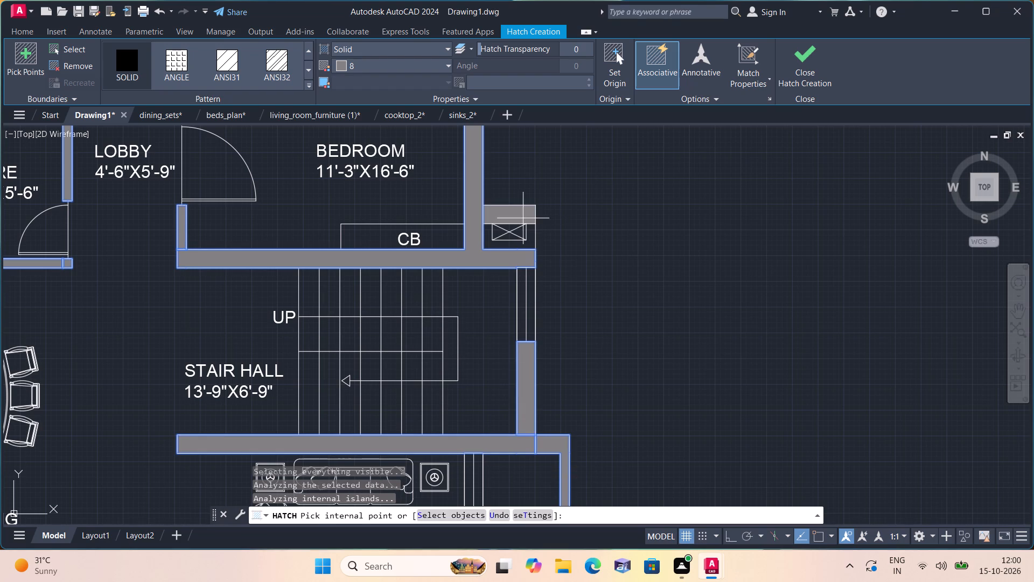
Hatch the walls around the small crossed shaft beside the 11'-3" x 16'-6" bedroom's cupboard and finish hatching.
click(523, 218)
scroll(487, 244, up, 2)
click(488, 239)
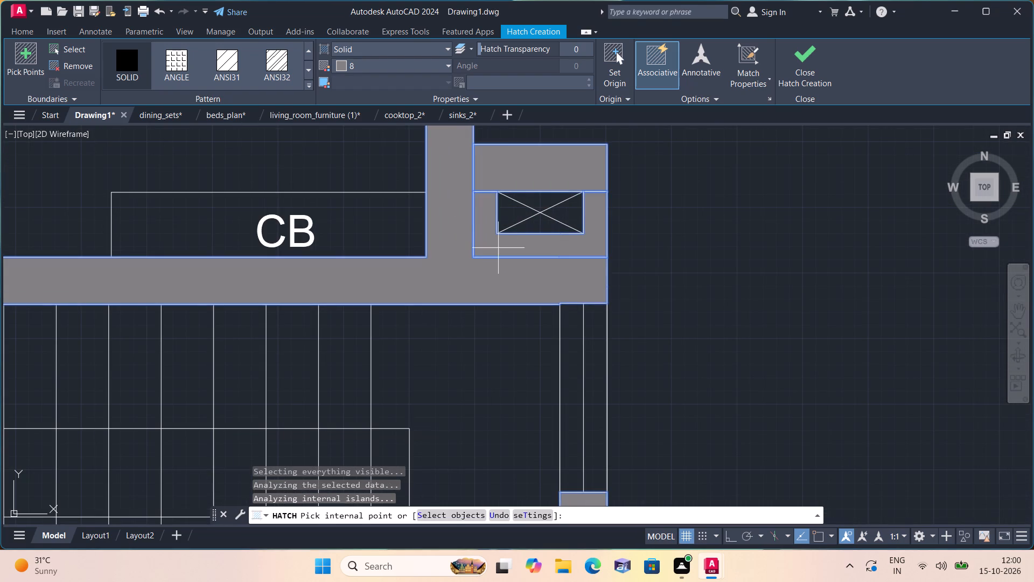
scroll(526, 244, down, 5)
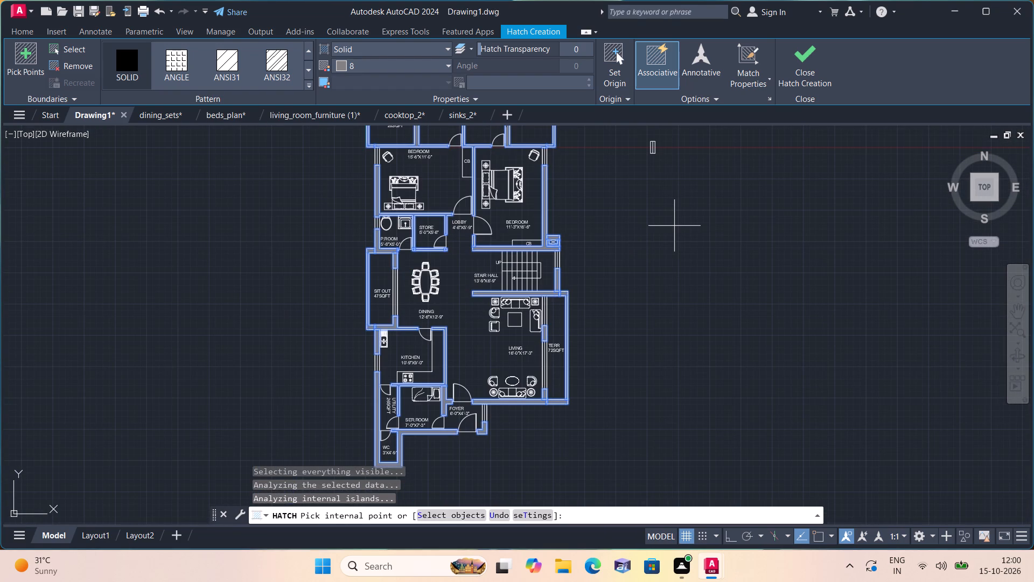
key(Escape)
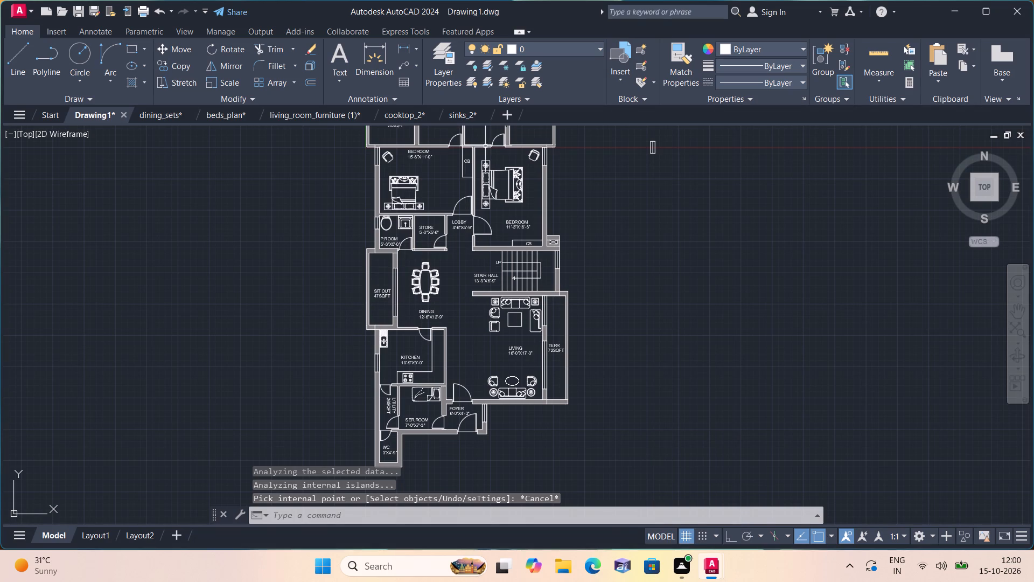
Close the sinks_2 and cooktop_2 drawings.
click(484, 112)
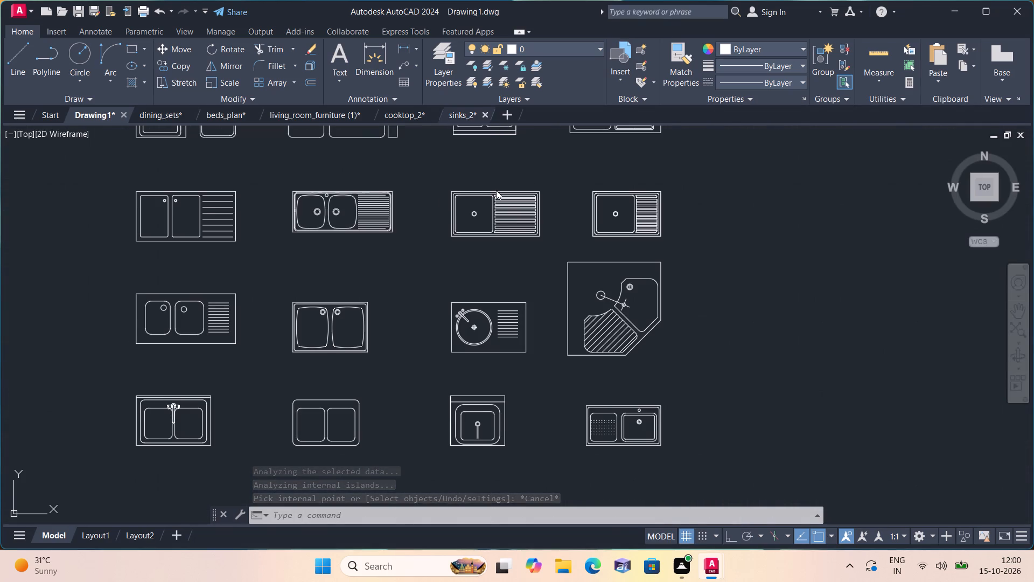
click(504, 310)
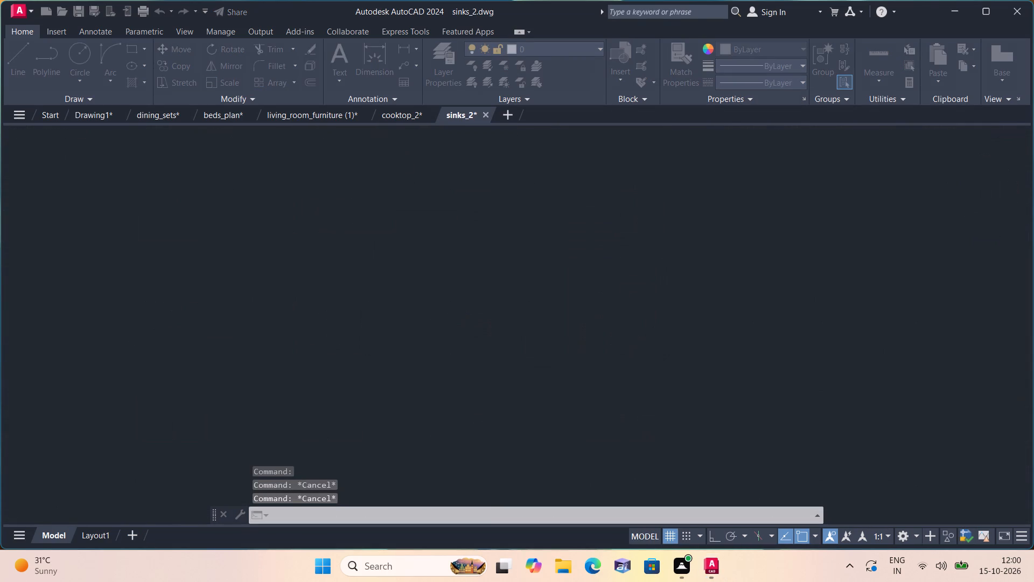
click(434, 113)
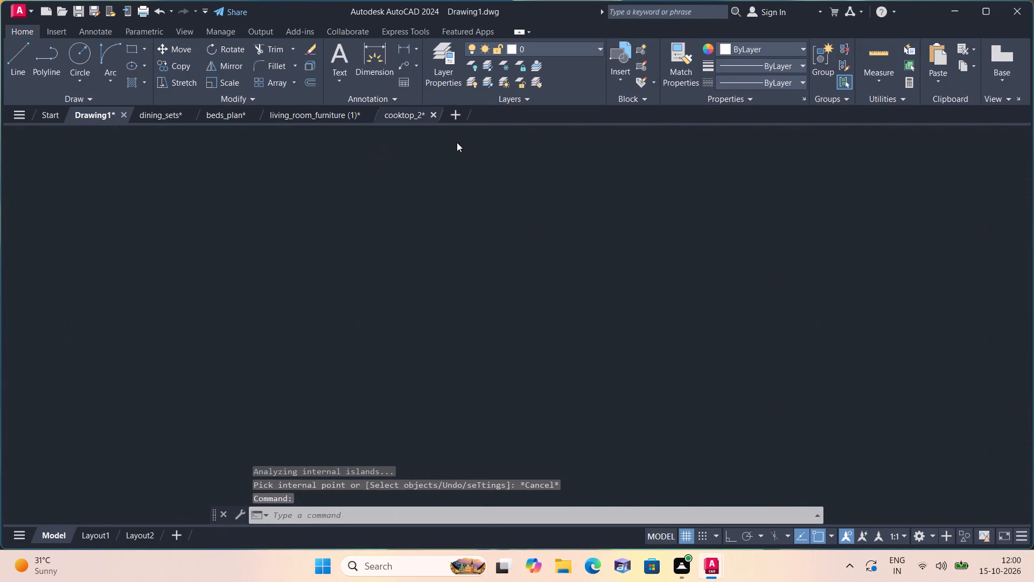
click(511, 314)
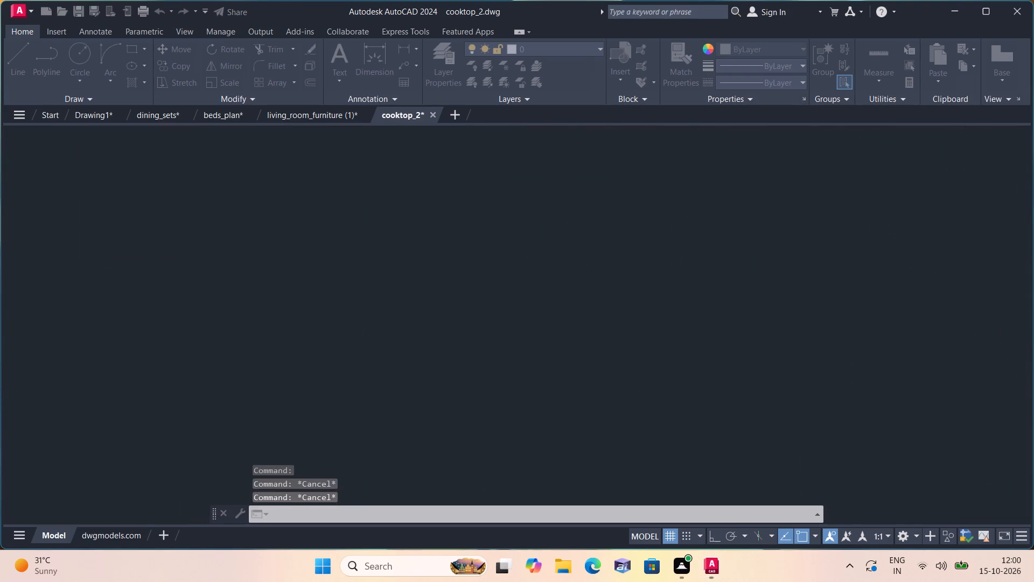
Close the living_room_furniture (1), beds_plan and dining_sets drawings, saving the changes to each.
click(371, 108)
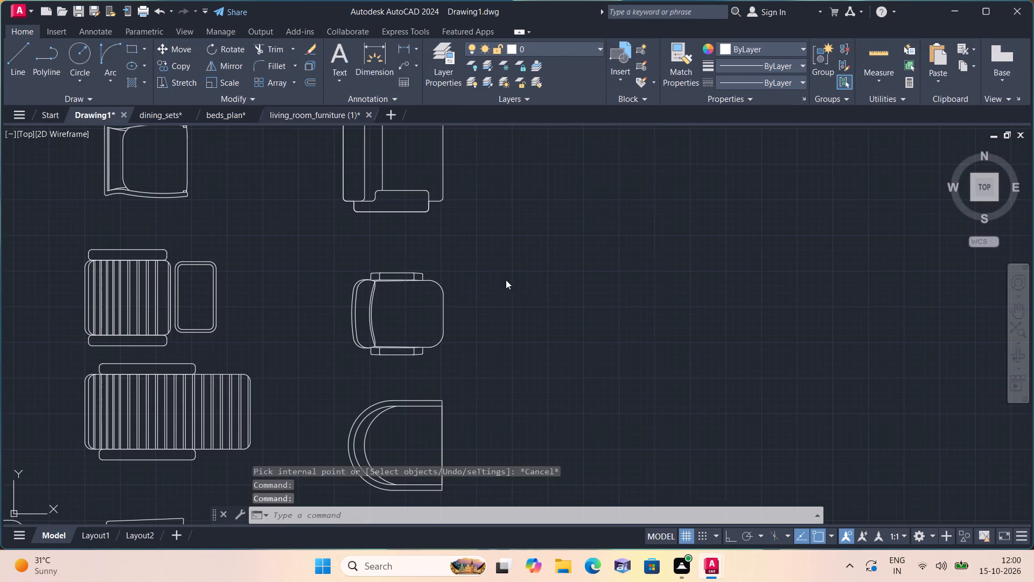
click(372, 113)
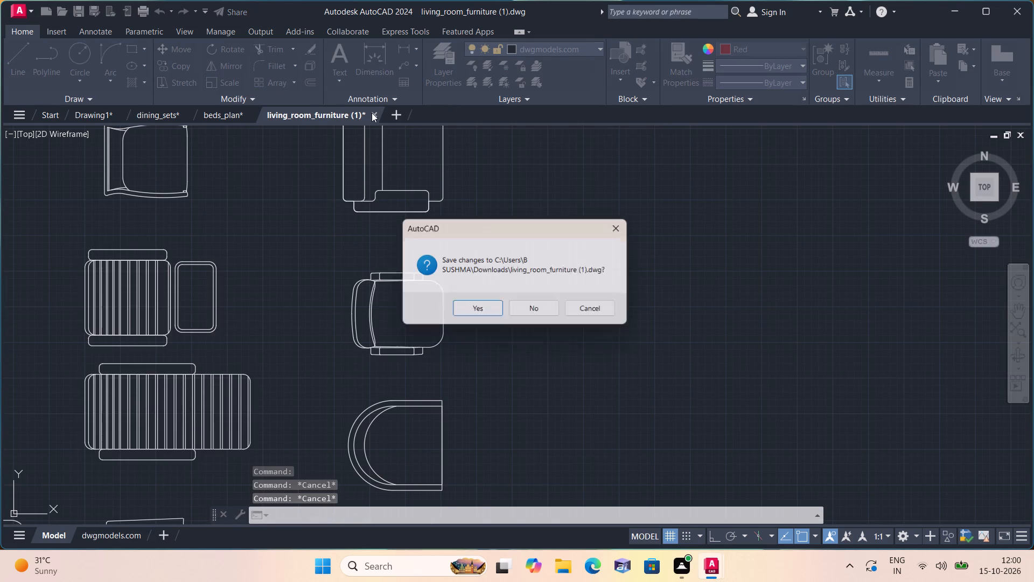
click(495, 314)
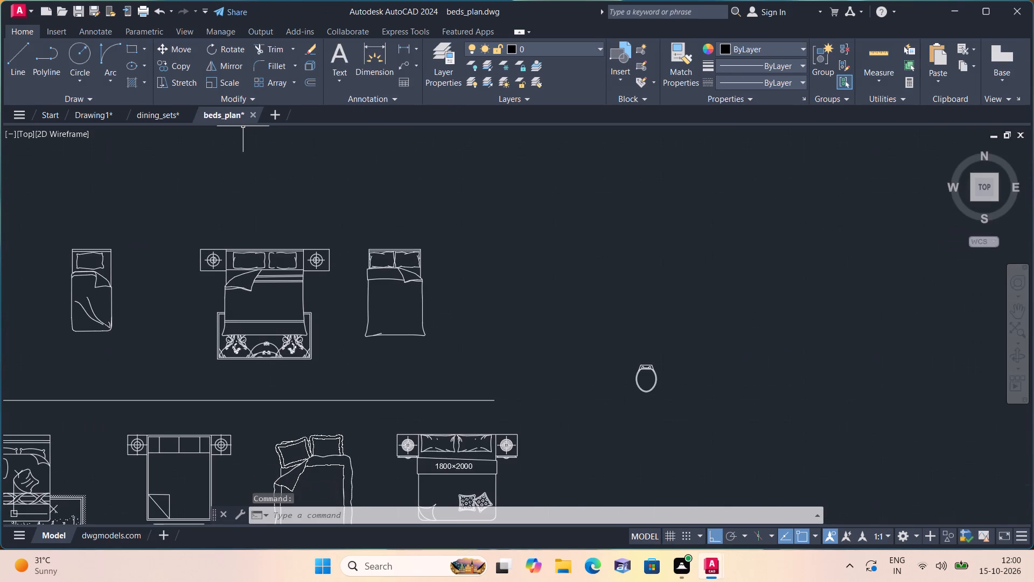
click(256, 112)
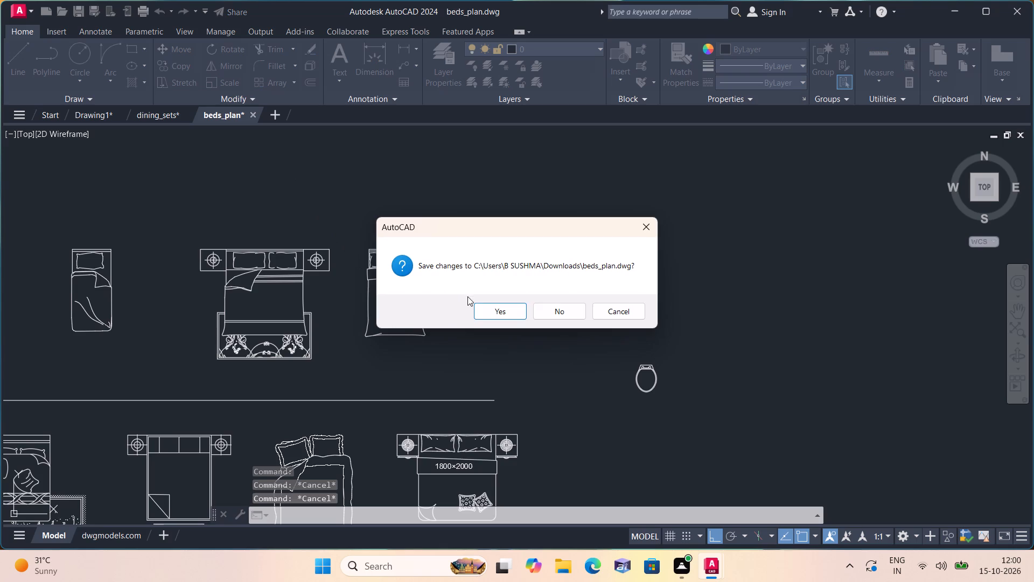
click(484, 309)
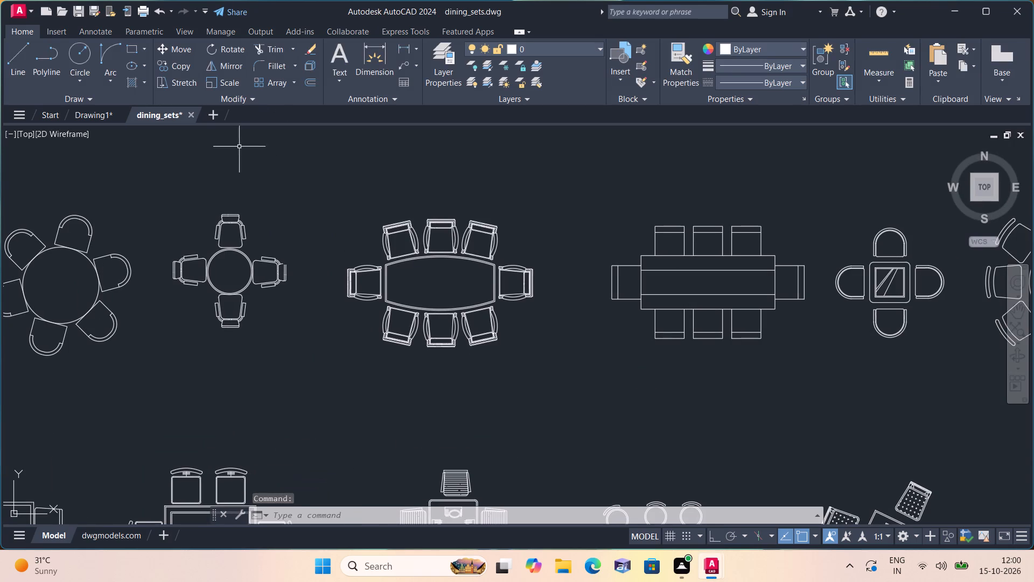
click(195, 112)
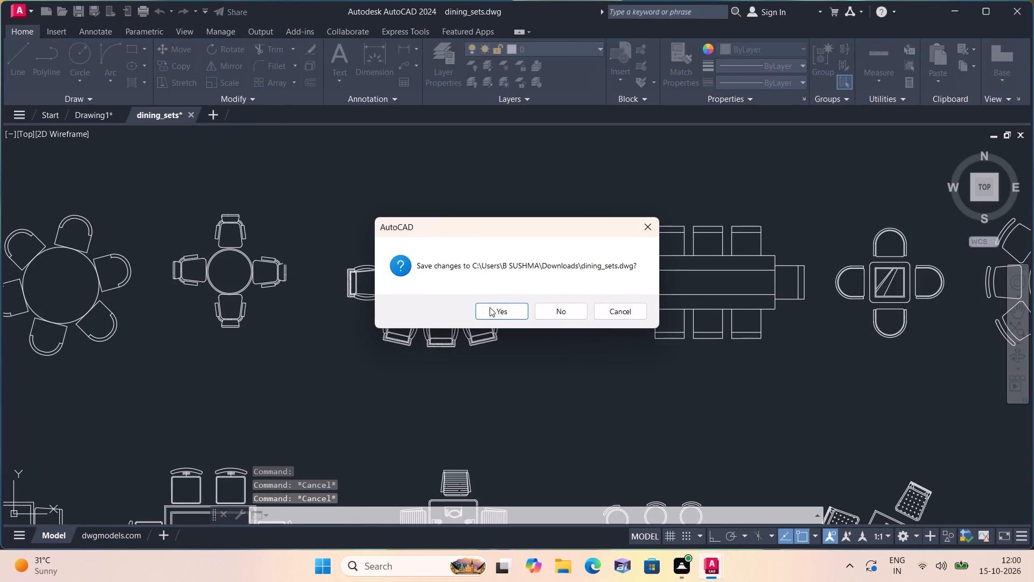
click(493, 308)
Delete the small stray objects lying outside the floor plan, beside the 28 sq ft terrace.
scroll(653, 403, down, 1)
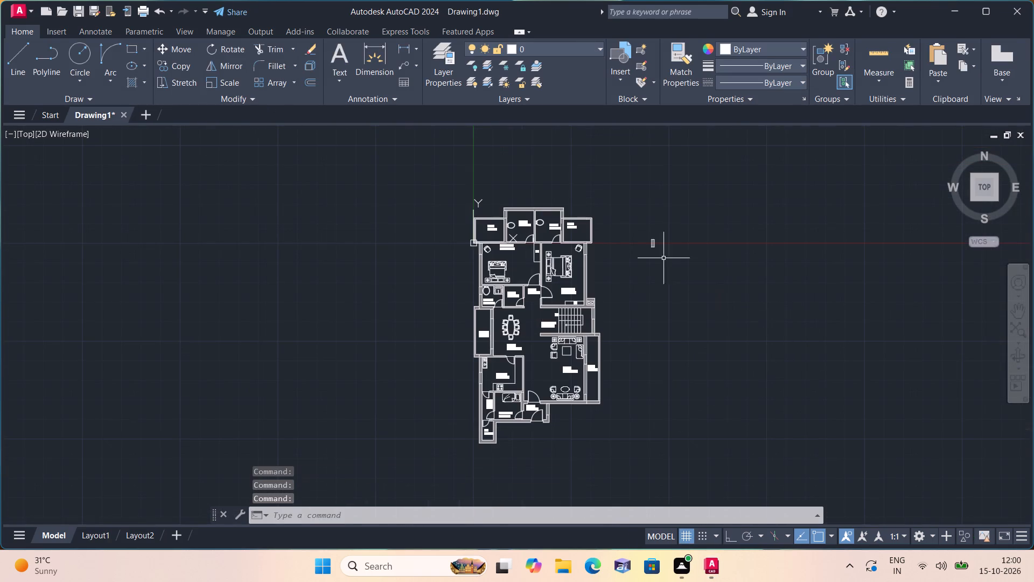
drag(634, 218, 642, 232)
click(714, 296)
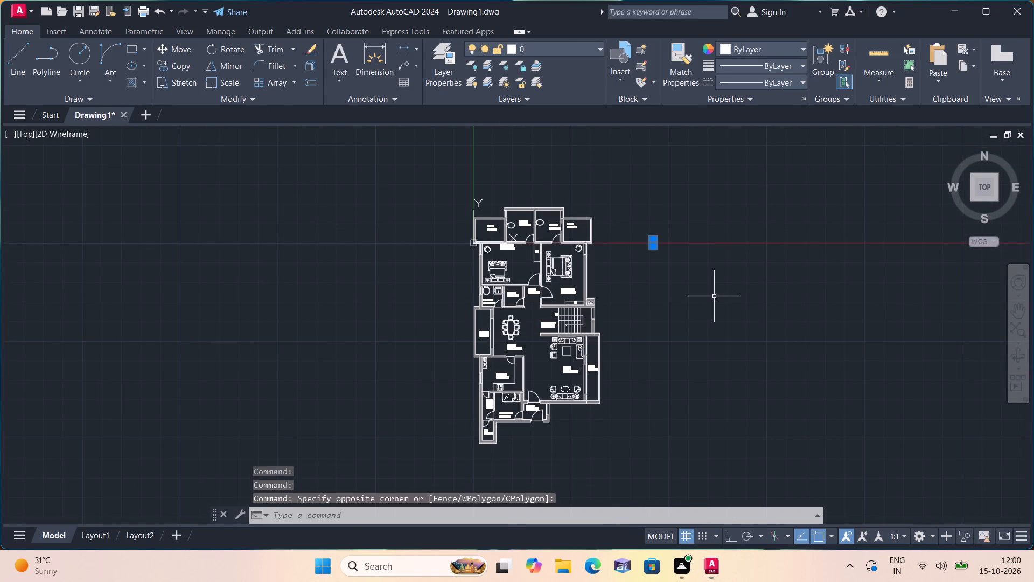
key(Delete)
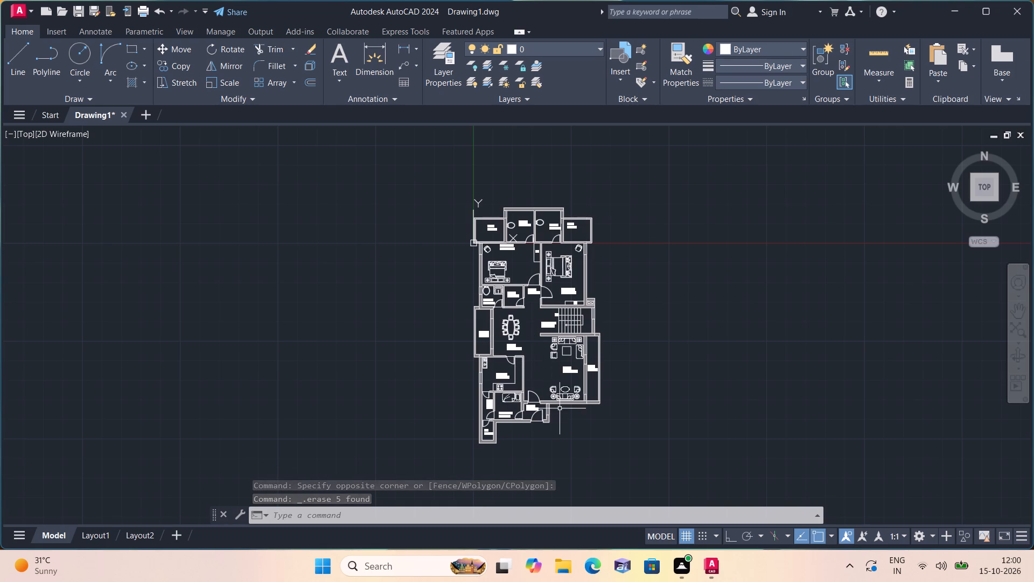
Copy the powder room's sink into the 7'-3" x 8'-3" toilet and the 6'-9" x 8'-3" toilet.
scroll(543, 245, up, 2)
middle_drag(543, 245, 375, 378)
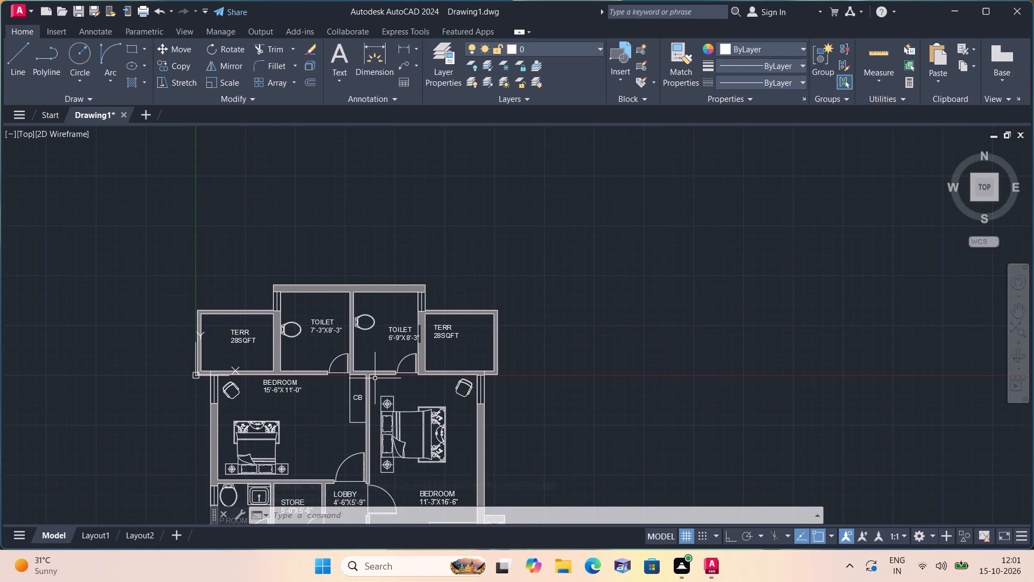
scroll(375, 378, up, 1)
middle_drag(431, 410, 441, 367)
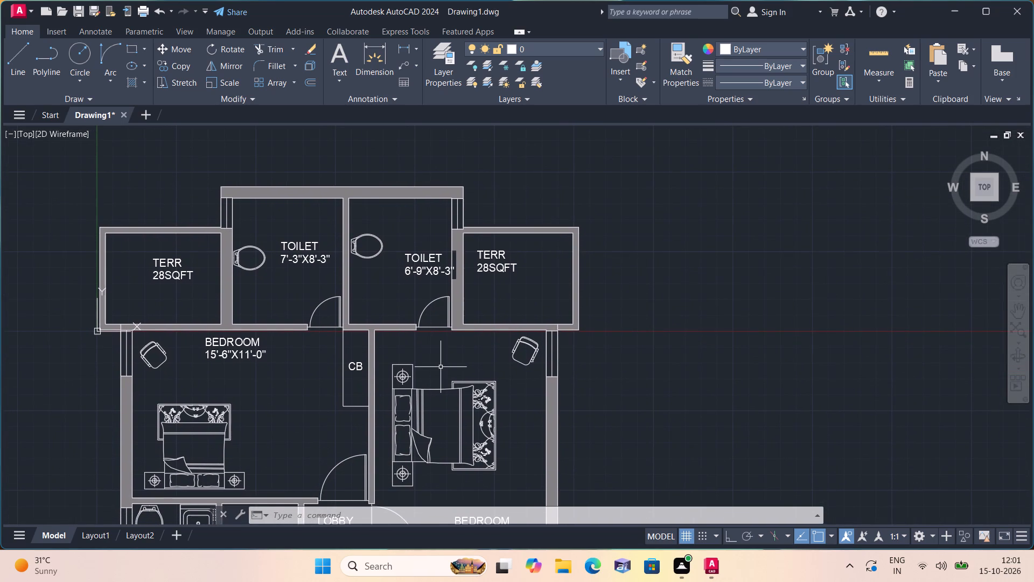
scroll(441, 367, down, 1)
middle_drag(424, 404, 437, 313)
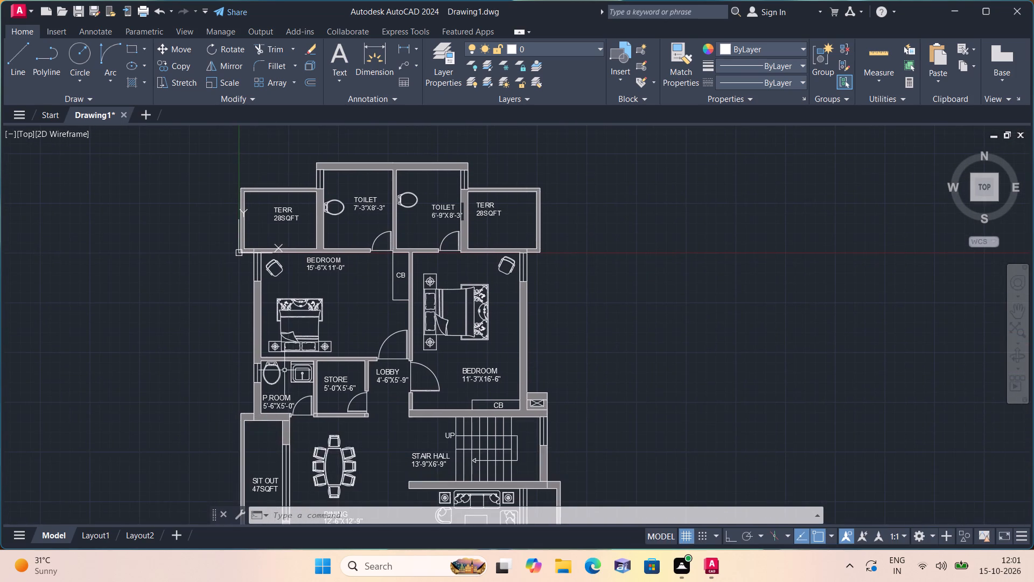
scroll(308, 342, up, 2)
click(307, 438)
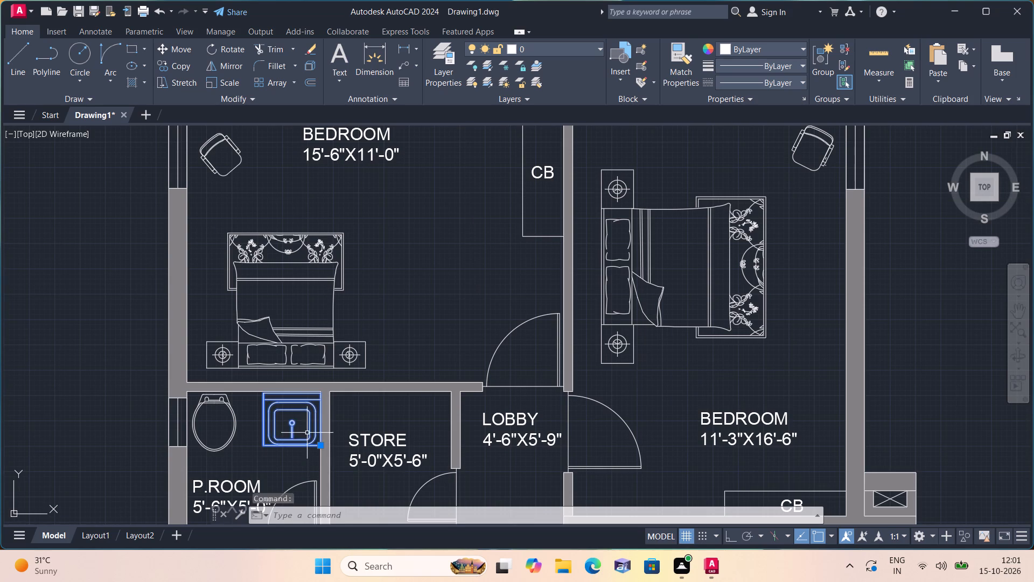
click(171, 64)
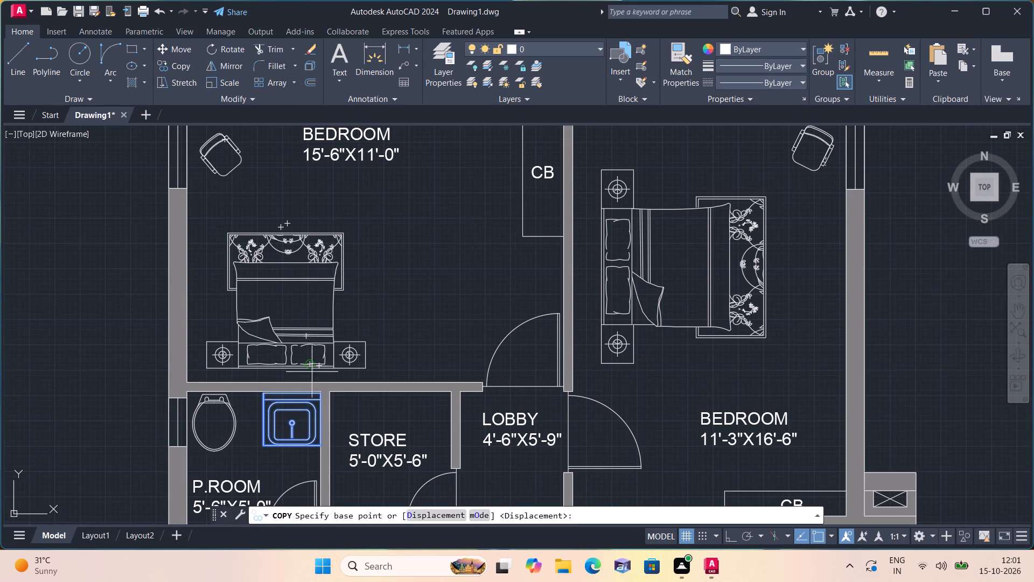
click(274, 428)
scroll(338, 294, down, 2)
middle_drag(361, 218, 357, 329)
scroll(361, 218, down, 1)
scroll(357, 303, up, 2)
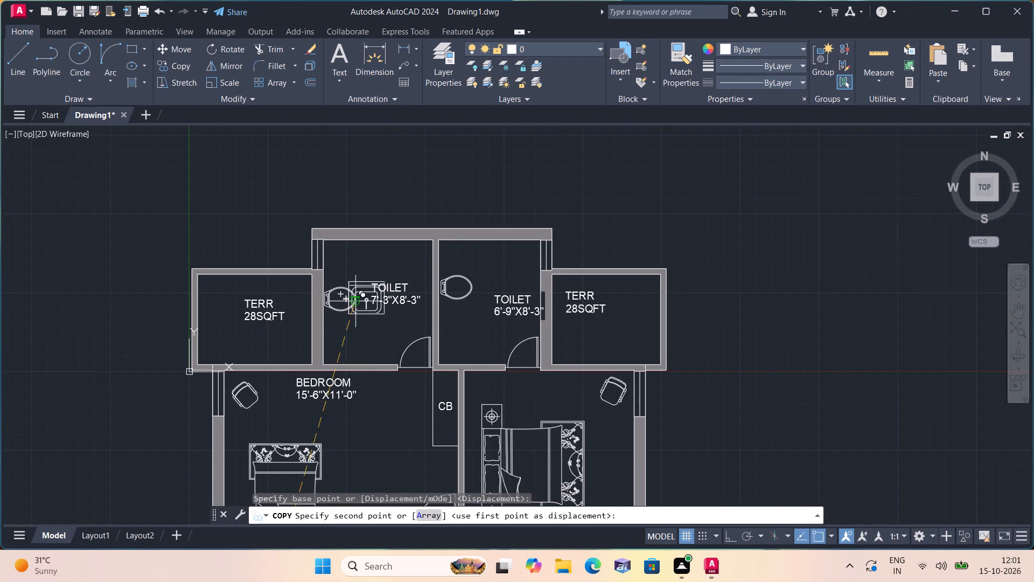
click(365, 345)
click(459, 335)
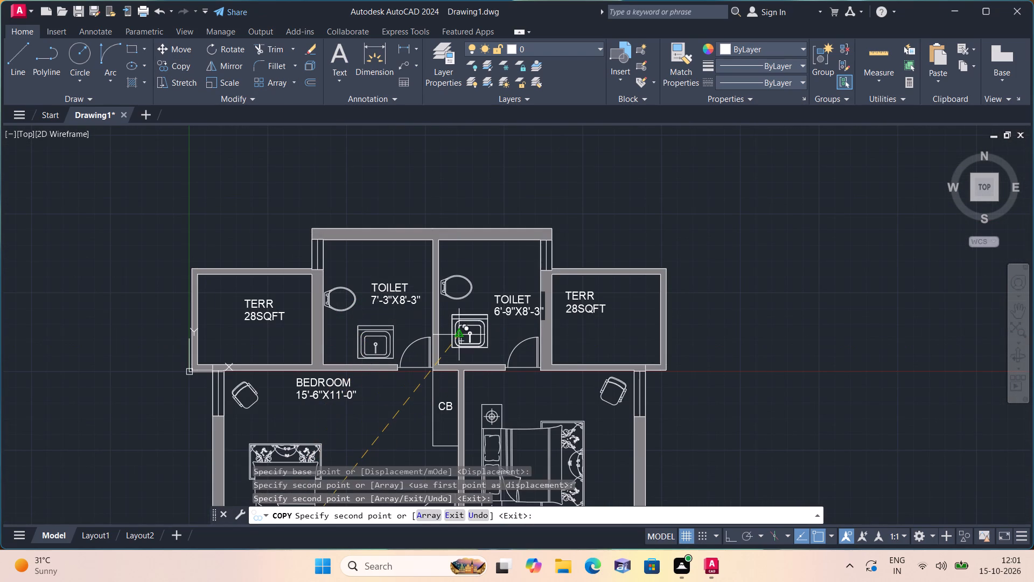
key(space)
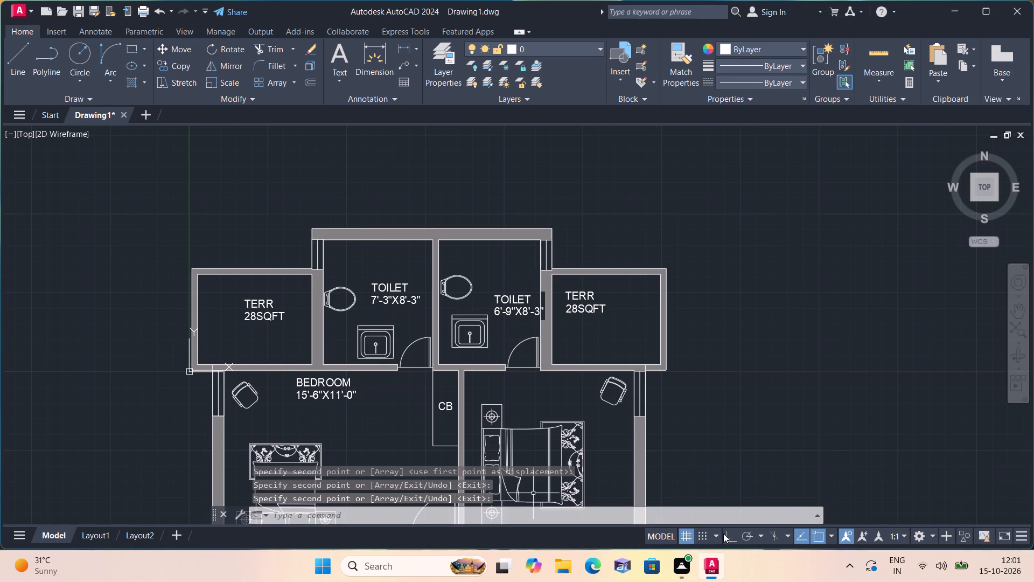
Rotate both copied toilet sinks 90° counterclockwise with Ortho on, so their backs face the same walls as the WCs.
click(728, 537)
click(389, 340)
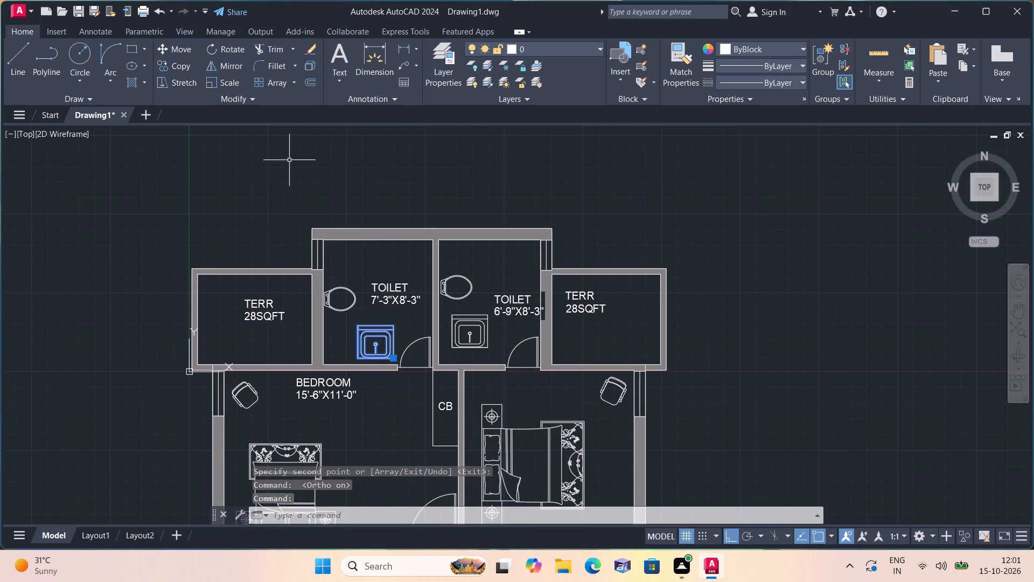
click(231, 48)
click(380, 345)
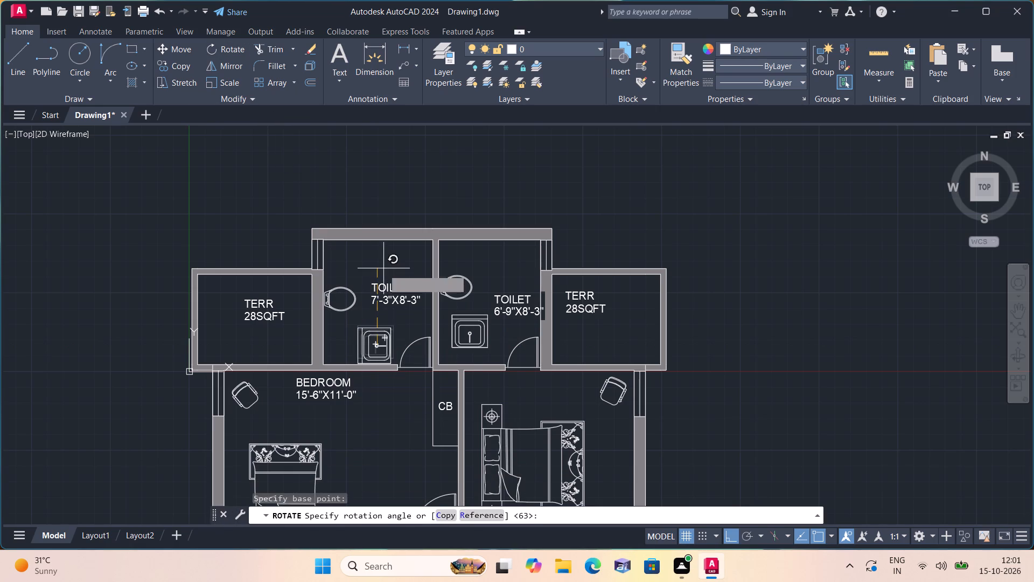
click(382, 264)
click(474, 343)
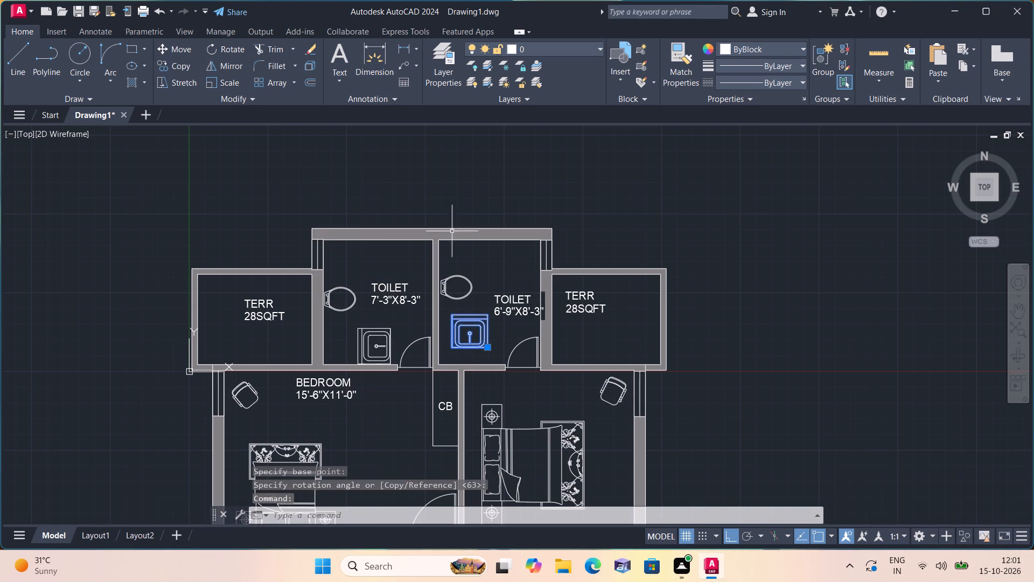
click(233, 47)
click(463, 338)
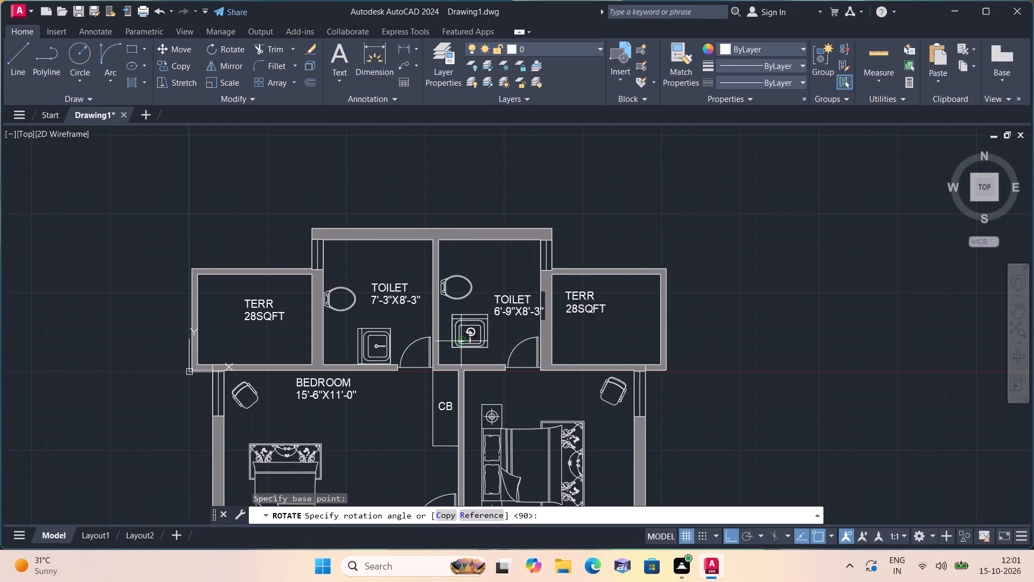
click(473, 200)
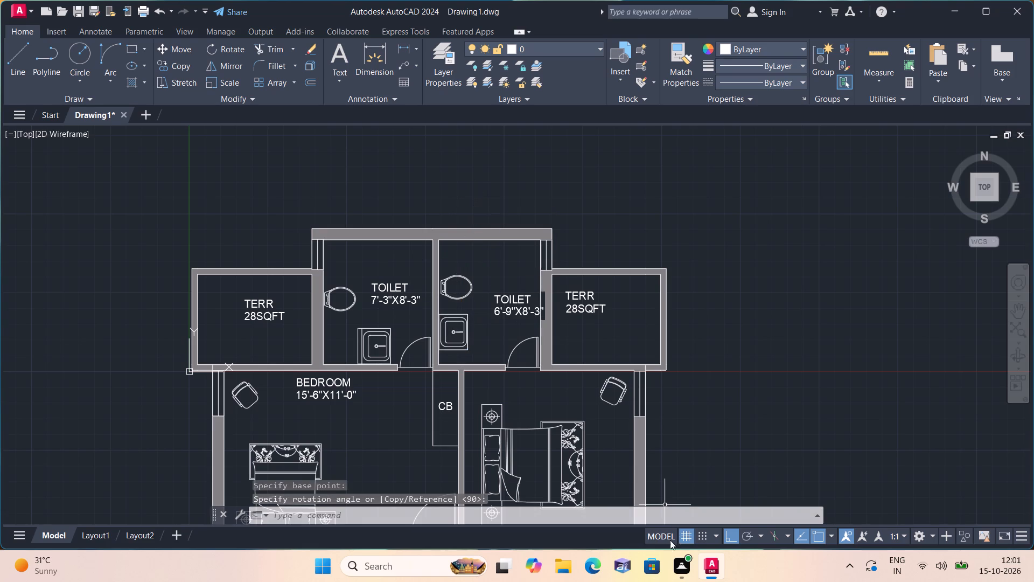
click(732, 536)
Move the 7'-3" x 8'-3" toilet's sink next to the terrace-side wall, in the corner below the WC.
scroll(363, 355, up, 1)
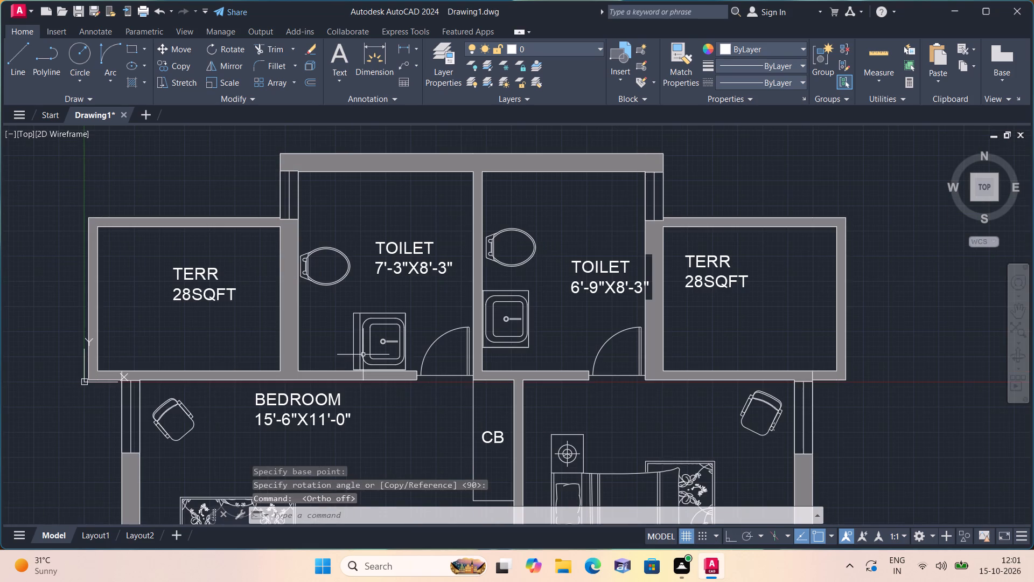
click(363, 354)
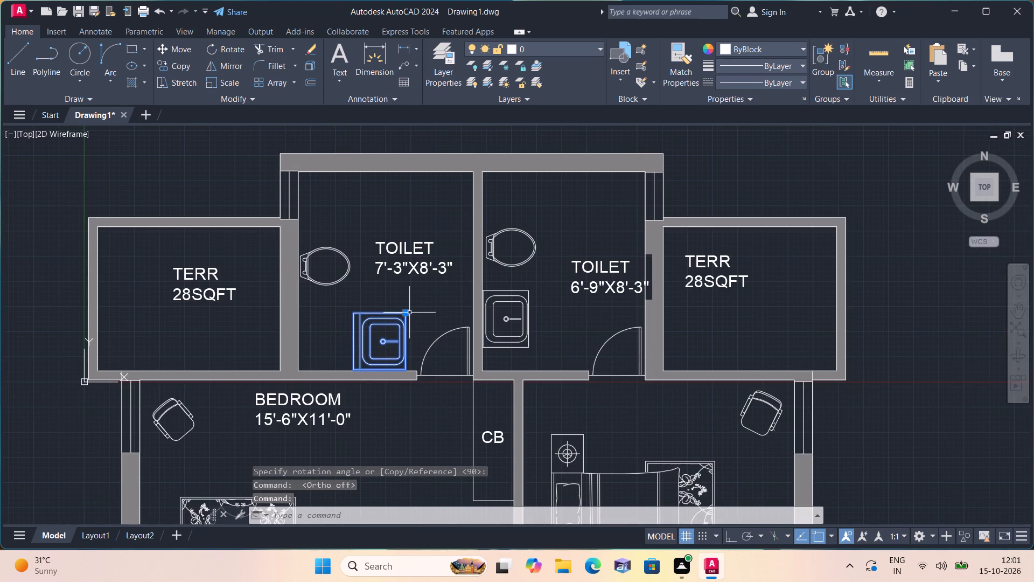
click(406, 312)
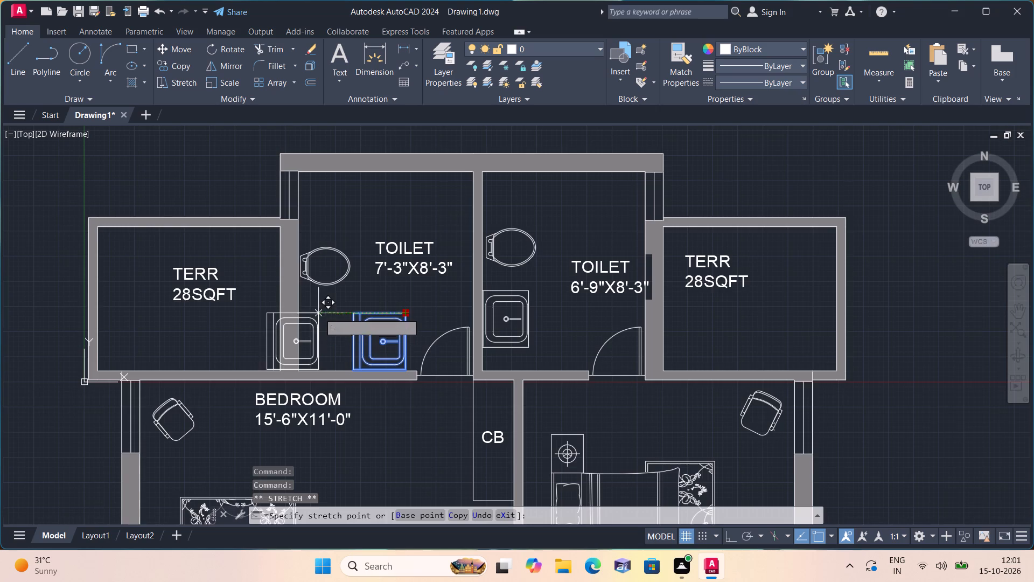
scroll(339, 306, up, 2)
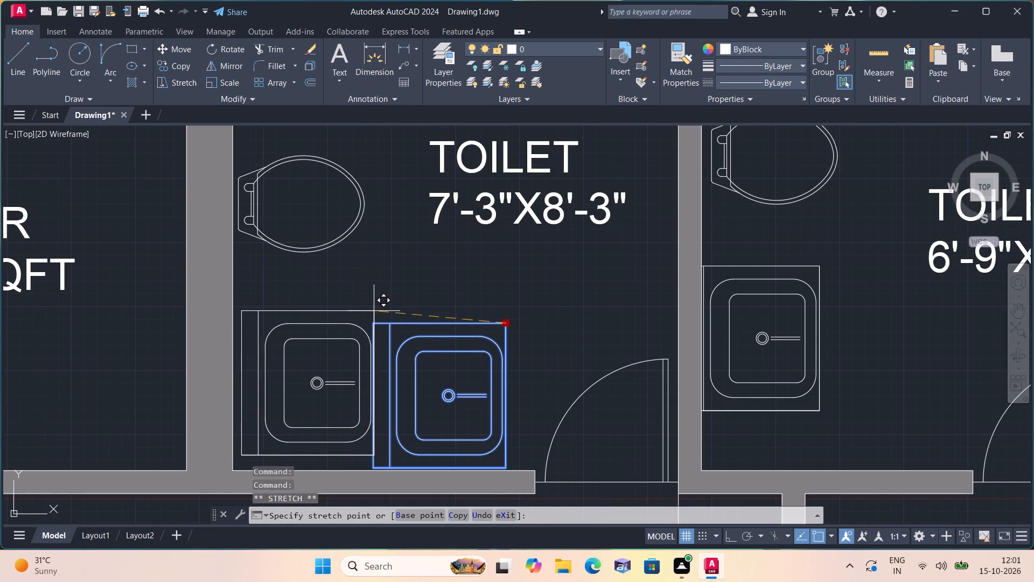
click(373, 318)
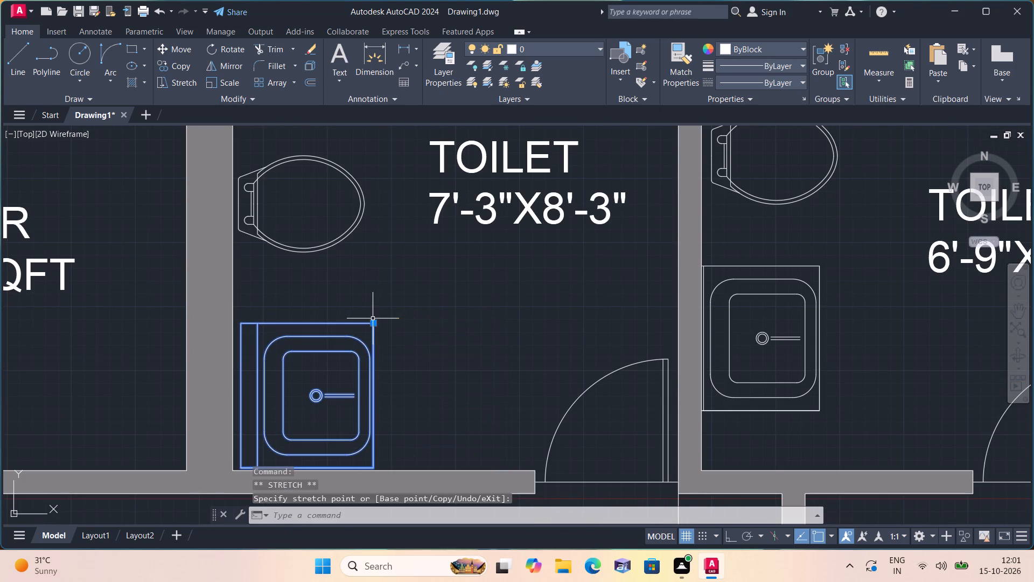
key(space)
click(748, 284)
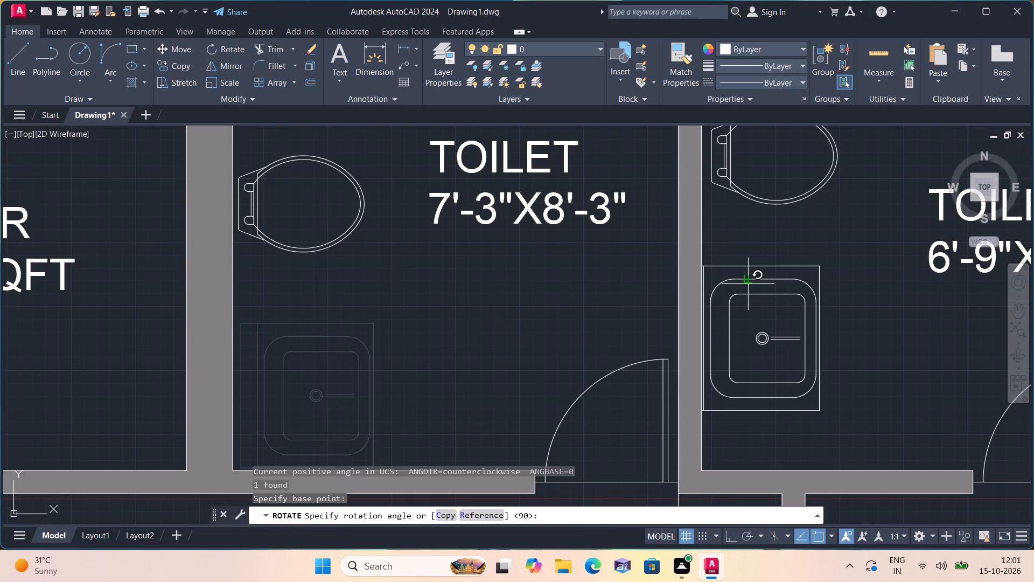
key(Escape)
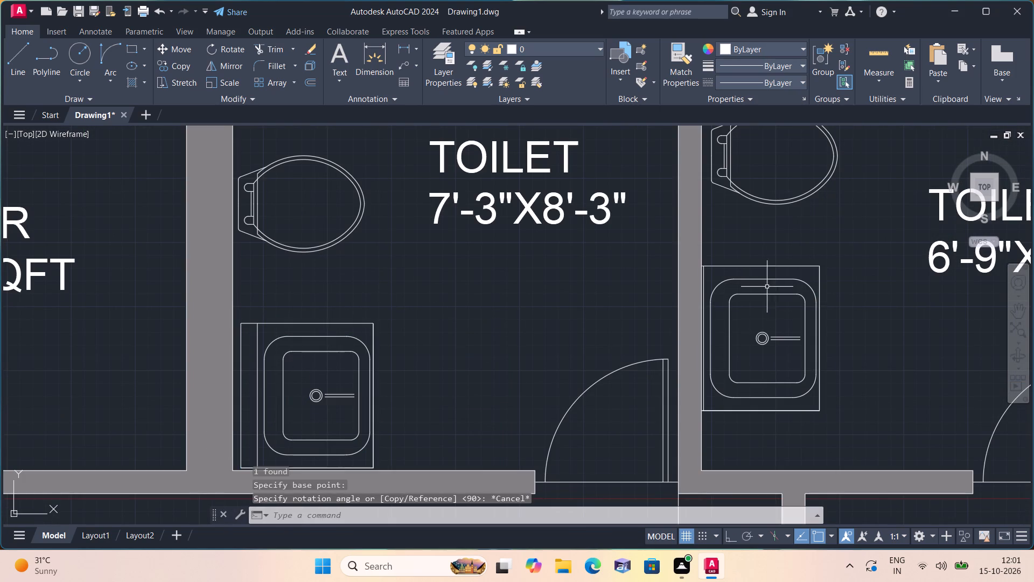
Move the 6'-9" x 8'-3" toilet's sink off the partition wall into the room's lower corner below the WC.
click(772, 289)
click(772, 293)
click(750, 296)
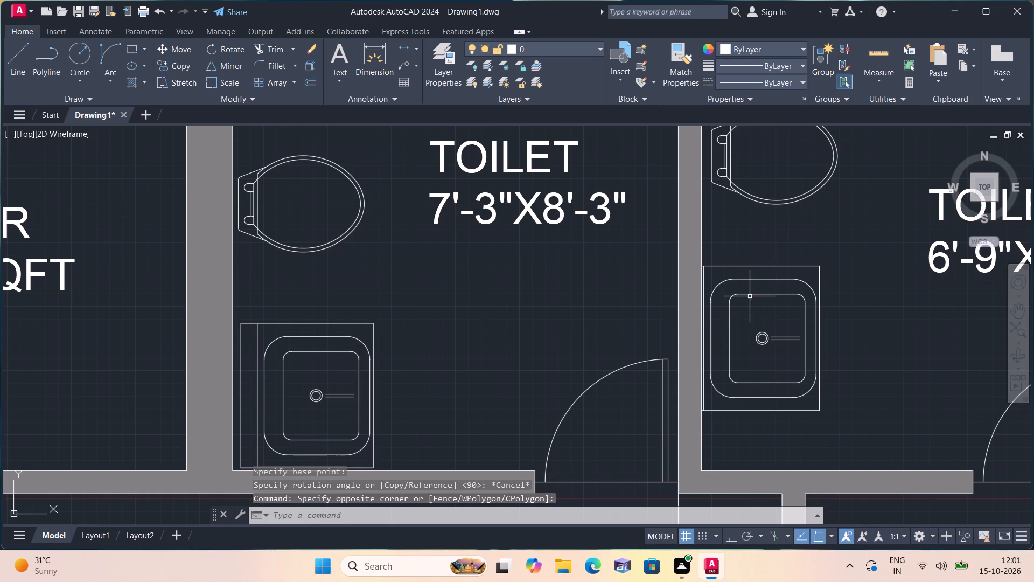
click(748, 296)
click(747, 294)
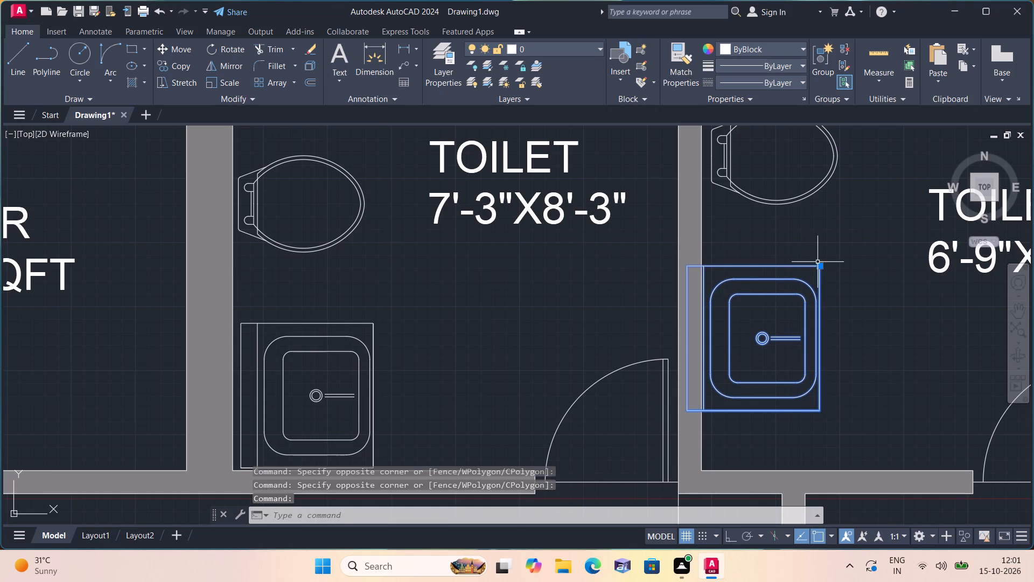
click(823, 266)
click(834, 274)
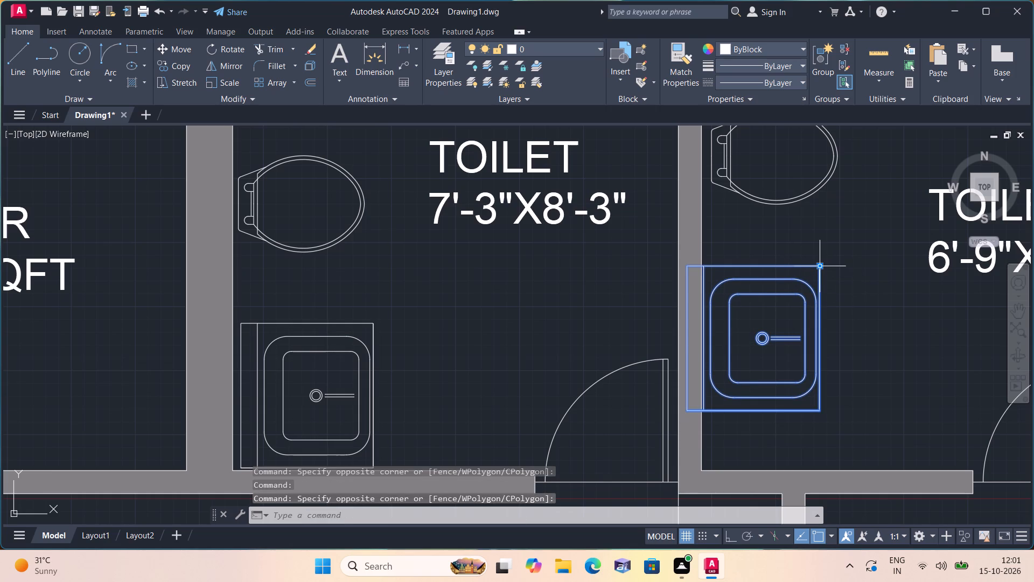
click(821, 265)
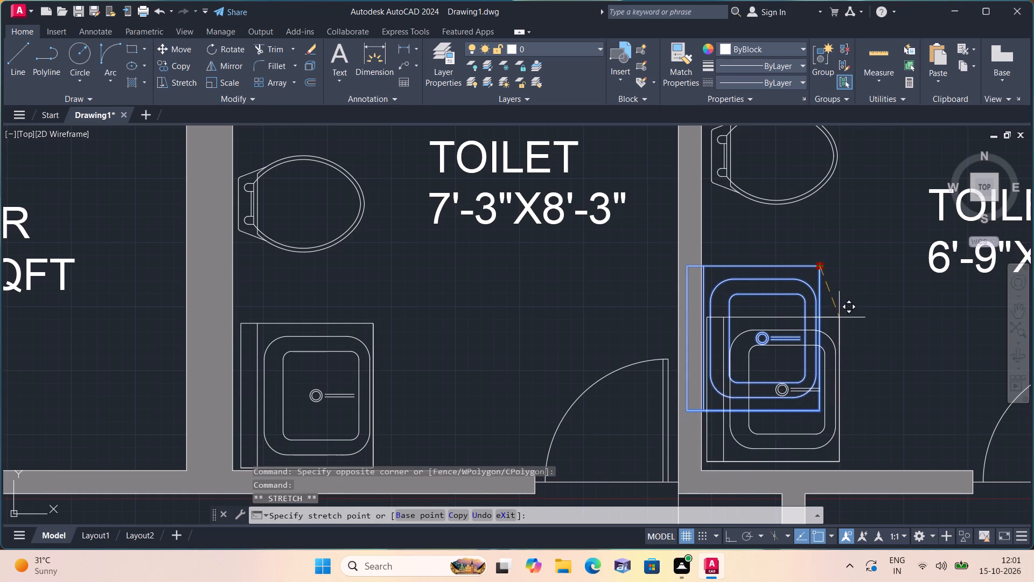
click(840, 320)
key(Escape)
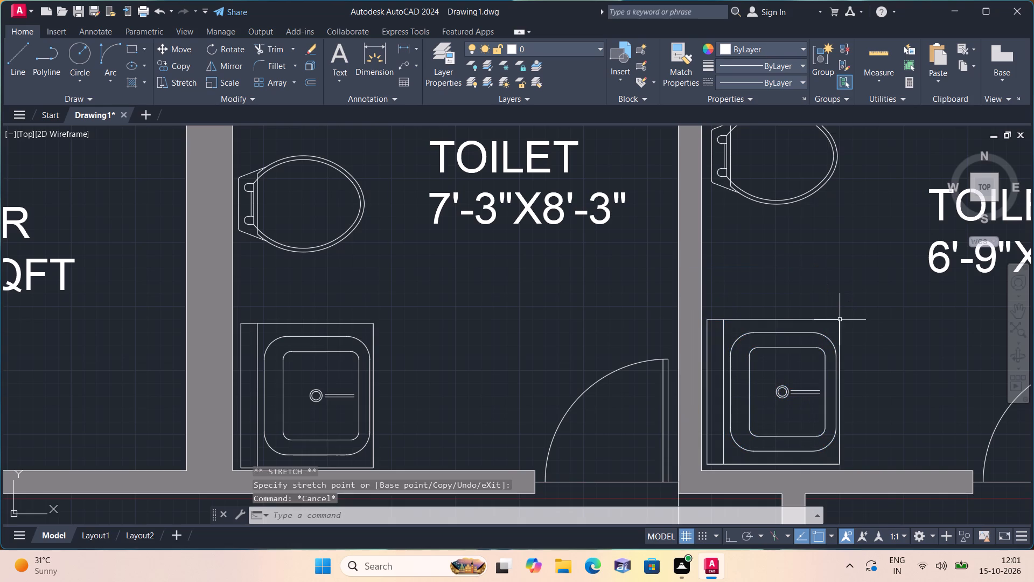
Review the whole furnished floor plan, from the two toilets down to the service room and WC.
scroll(846, 331, down, 1)
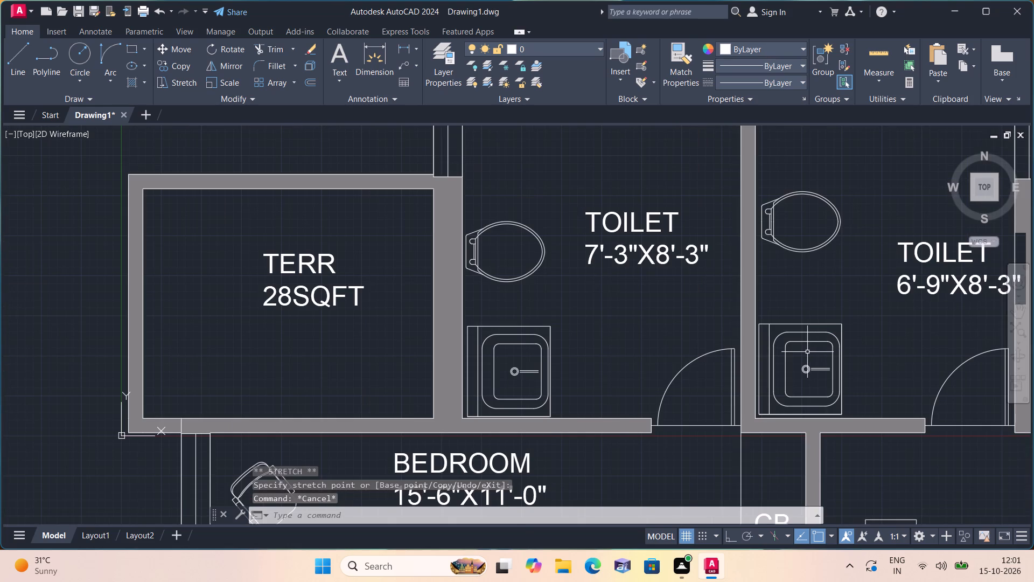
scroll(806, 352, down, 1)
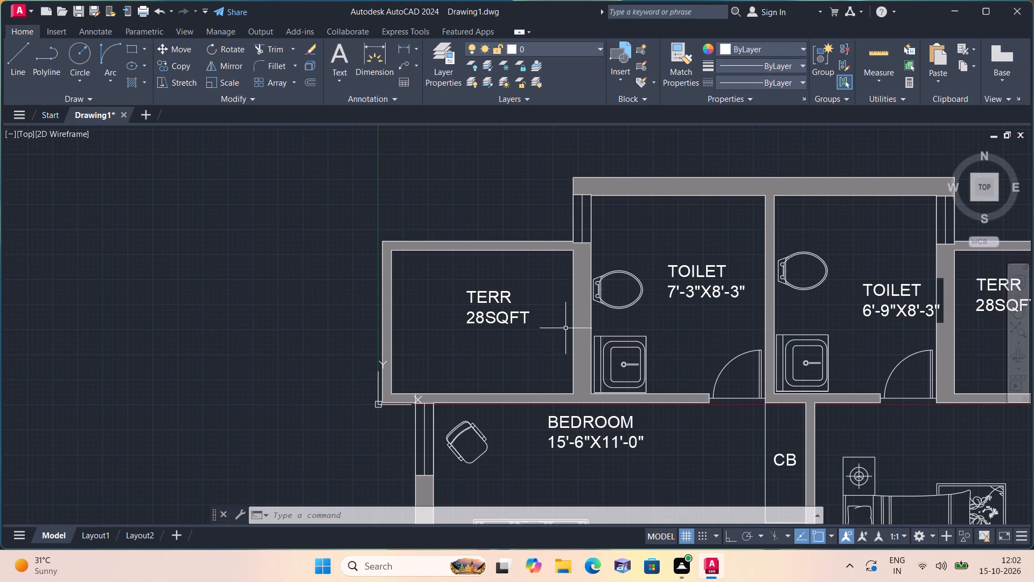
middle_drag(713, 439, 666, 400)
scroll(679, 410, down, 1)
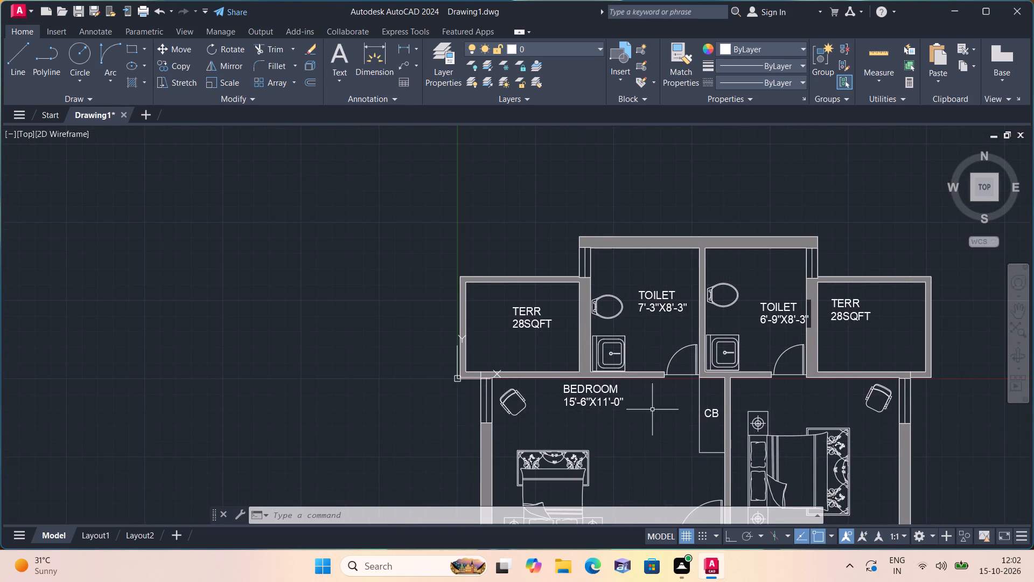
middle_drag(668, 424, 535, 312)
scroll(625, 394, down, 1)
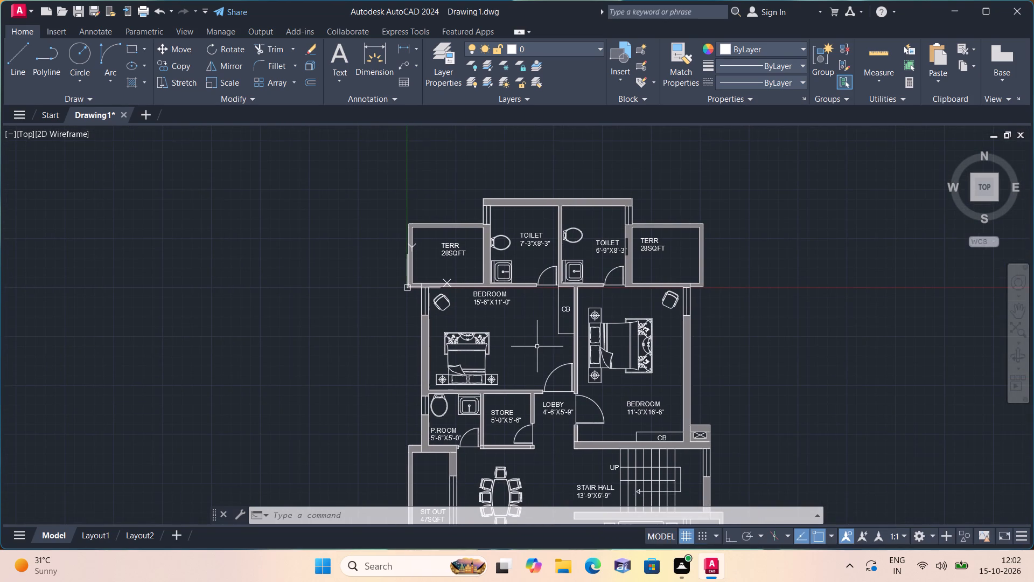
scroll(548, 364, down, 1)
middle_drag(548, 364, 507, 269)
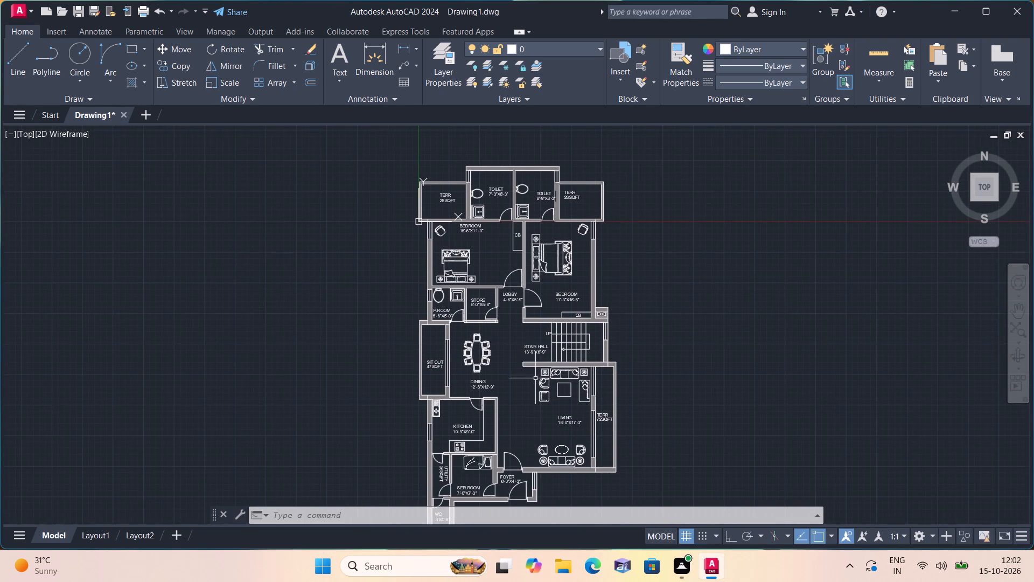
middle_drag(537, 385, 522, 284)
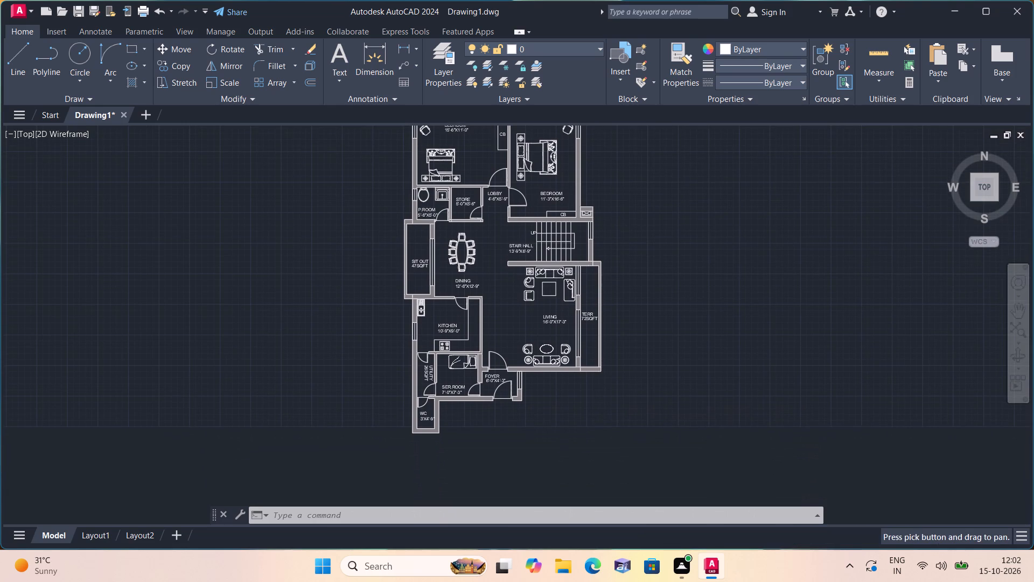
middle_drag(499, 281, 359, 346)
scroll(483, 282, down, 1)
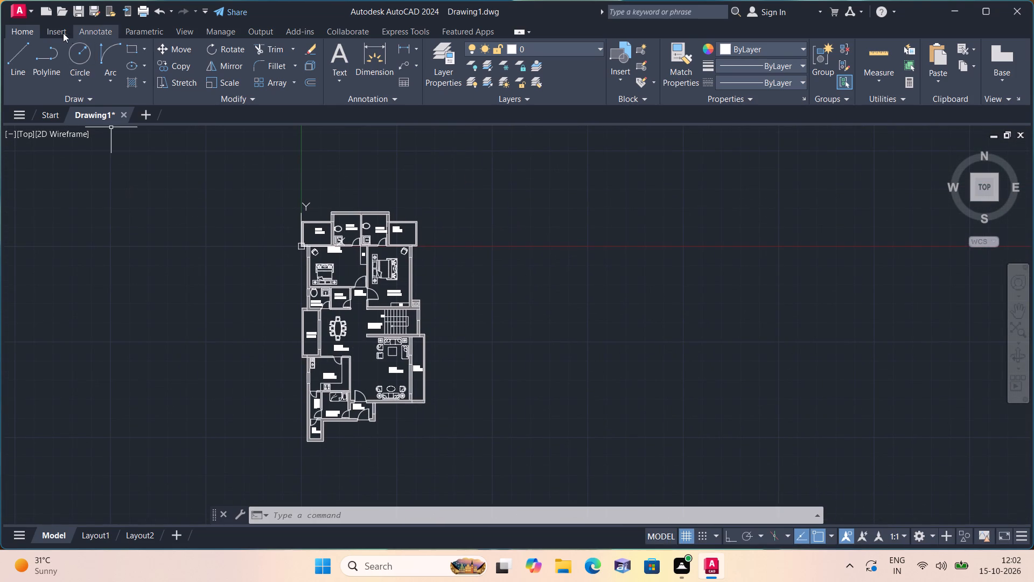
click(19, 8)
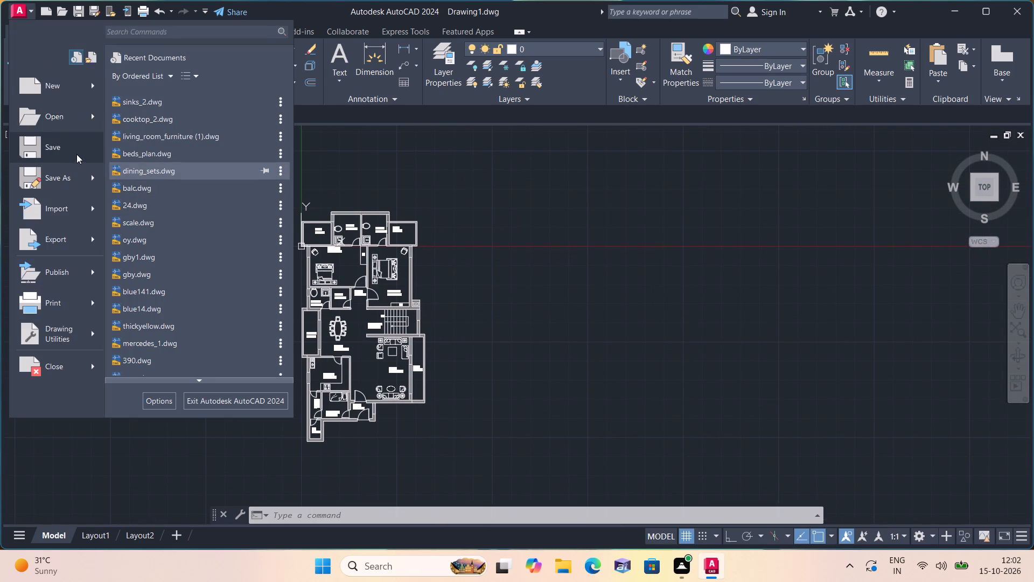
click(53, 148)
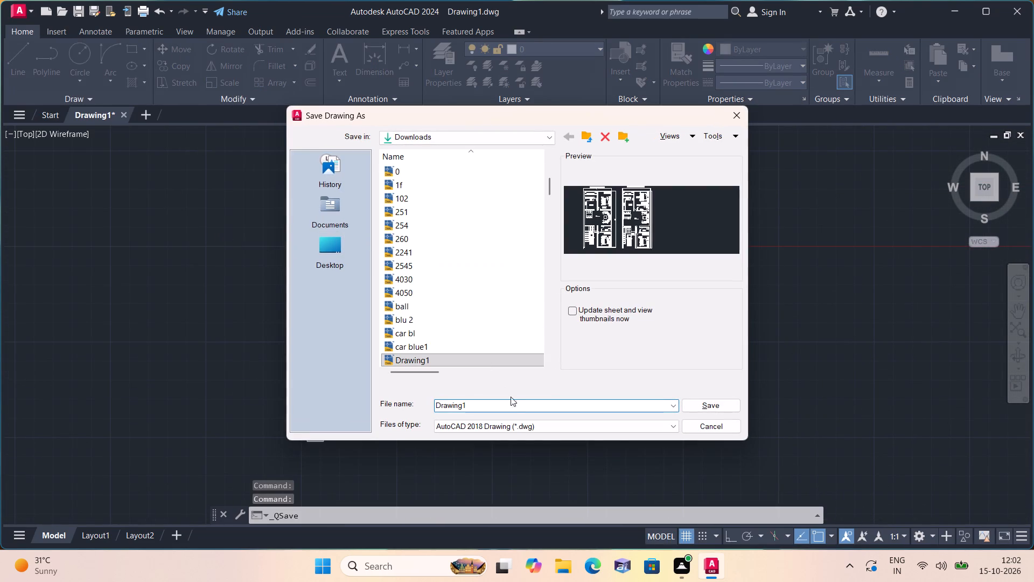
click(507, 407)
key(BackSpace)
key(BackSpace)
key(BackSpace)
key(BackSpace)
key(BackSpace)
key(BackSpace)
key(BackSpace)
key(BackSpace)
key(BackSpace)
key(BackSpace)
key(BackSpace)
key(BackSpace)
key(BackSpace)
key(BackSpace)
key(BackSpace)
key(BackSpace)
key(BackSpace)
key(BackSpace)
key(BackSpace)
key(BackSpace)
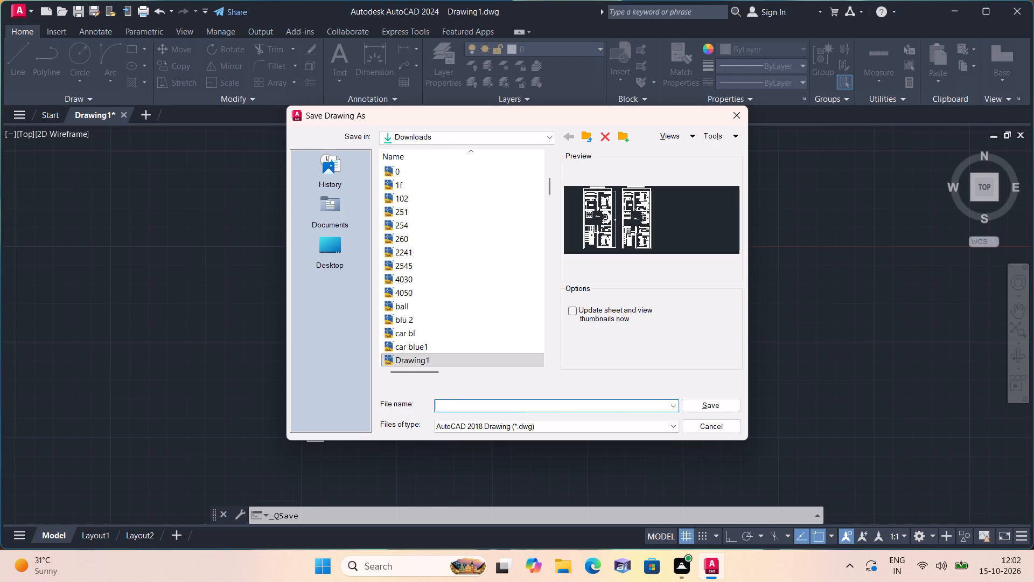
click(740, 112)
With Ortho on, draw an entrance arrow's shaft outside the foyer door: 1' down, 9" across, 1' up, plus a 6" outward shoulder line.
scroll(306, 440, up, 2)
scroll(392, 417, up, 2)
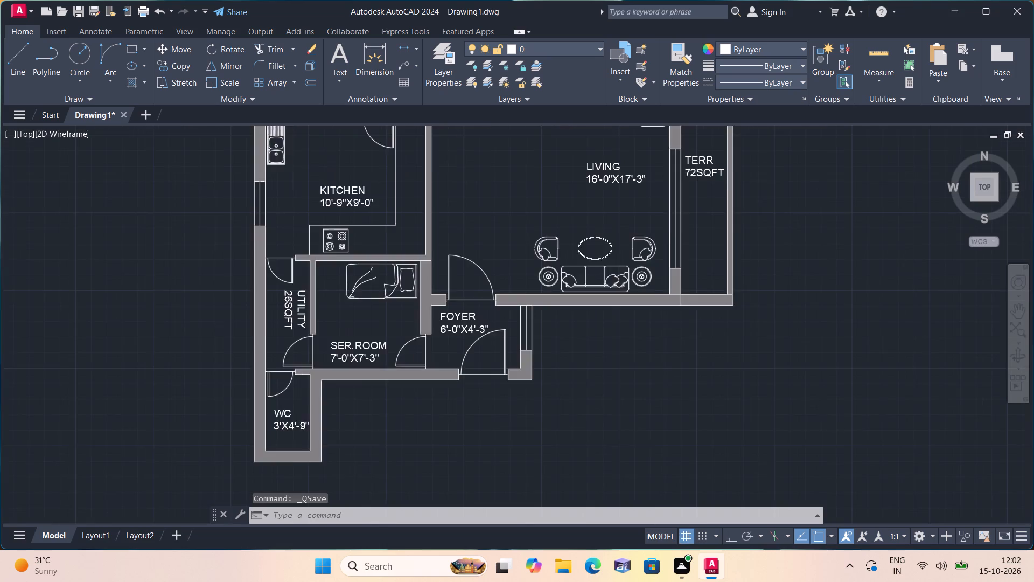
text(l)
key(space)
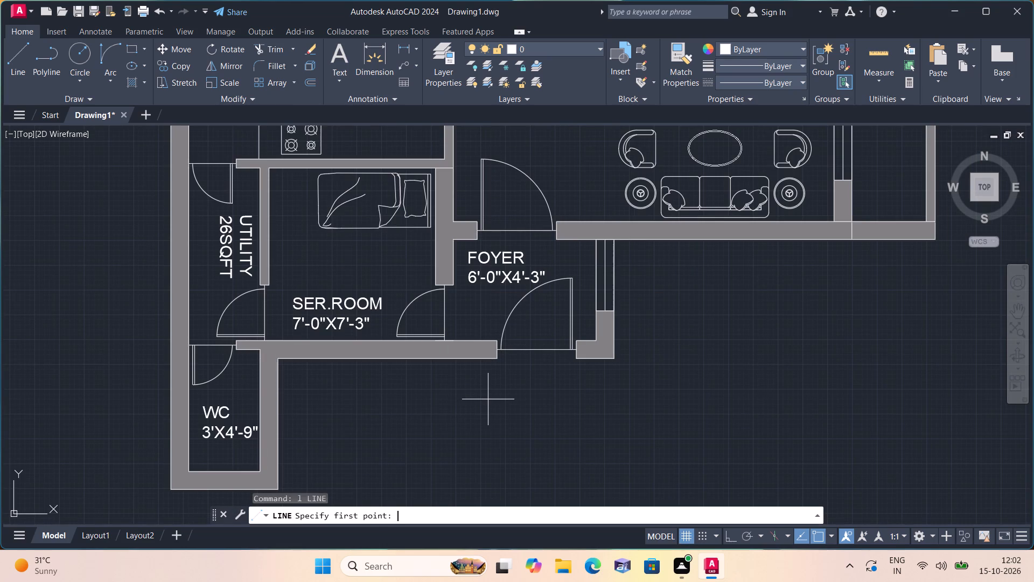
scroll(531, 369, up, 1)
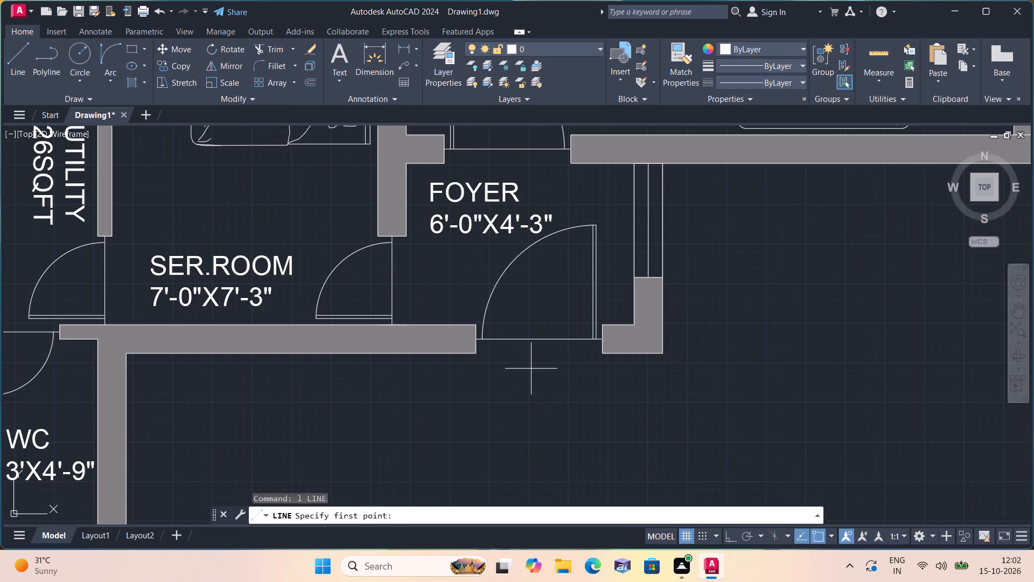
click(721, 531)
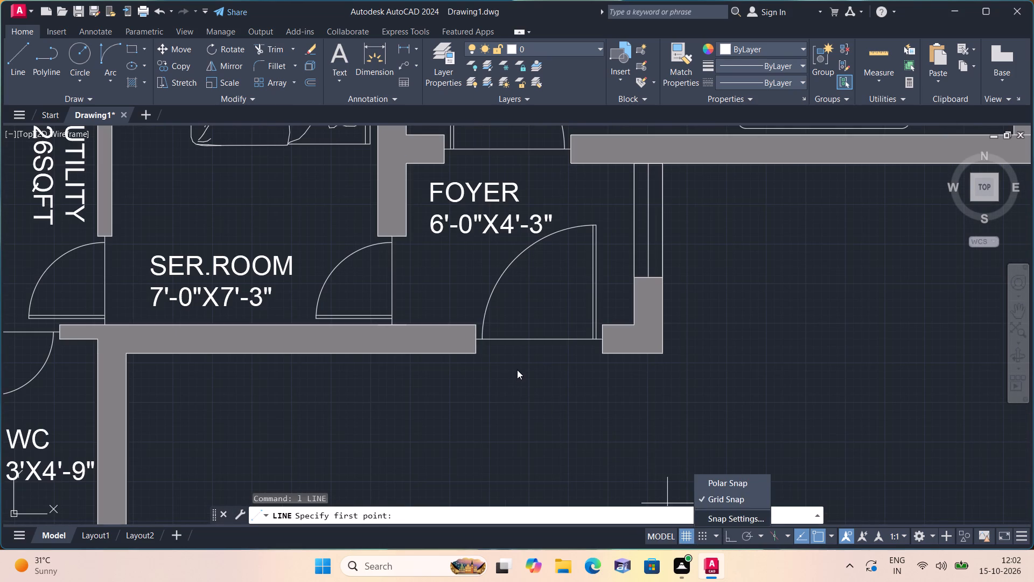
click(735, 536)
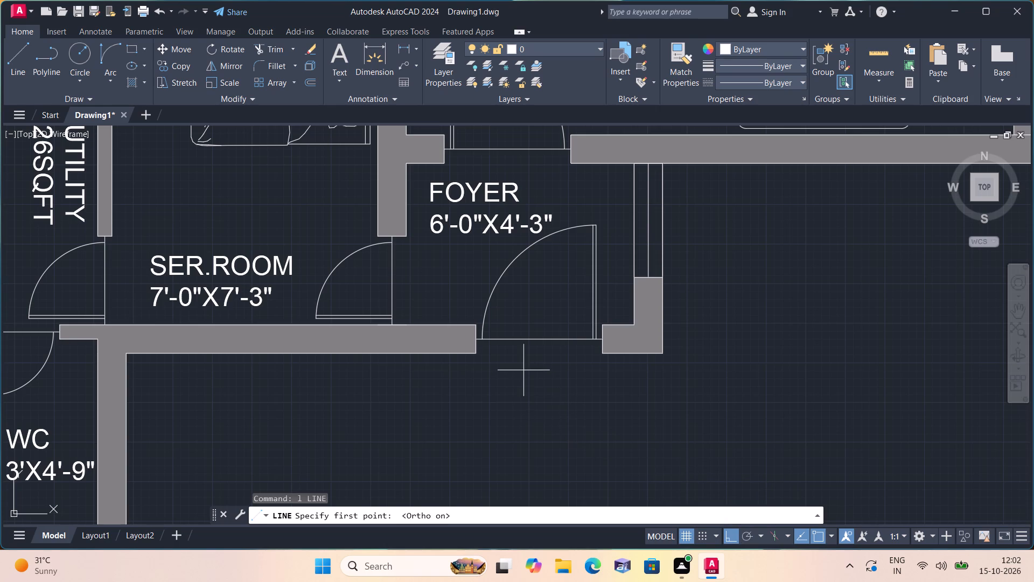
click(523, 369)
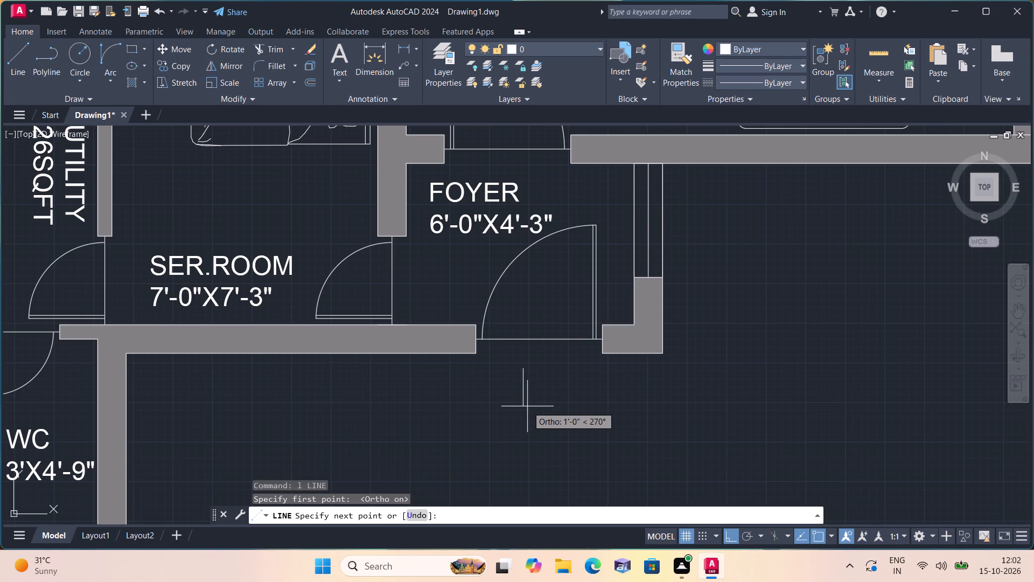
text(1')
key(space)
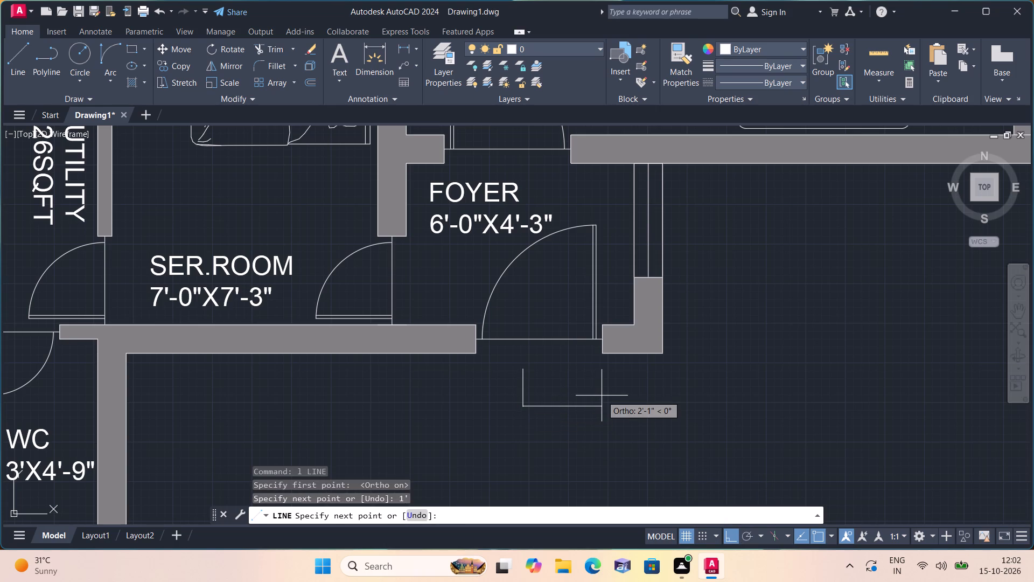
text(9")
key(space)
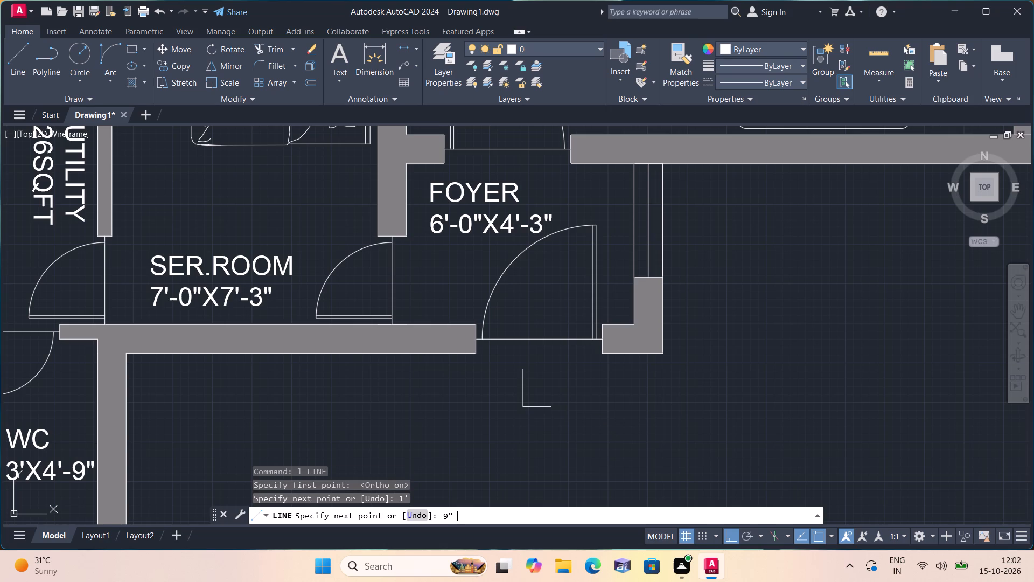
text(1')
key(space)
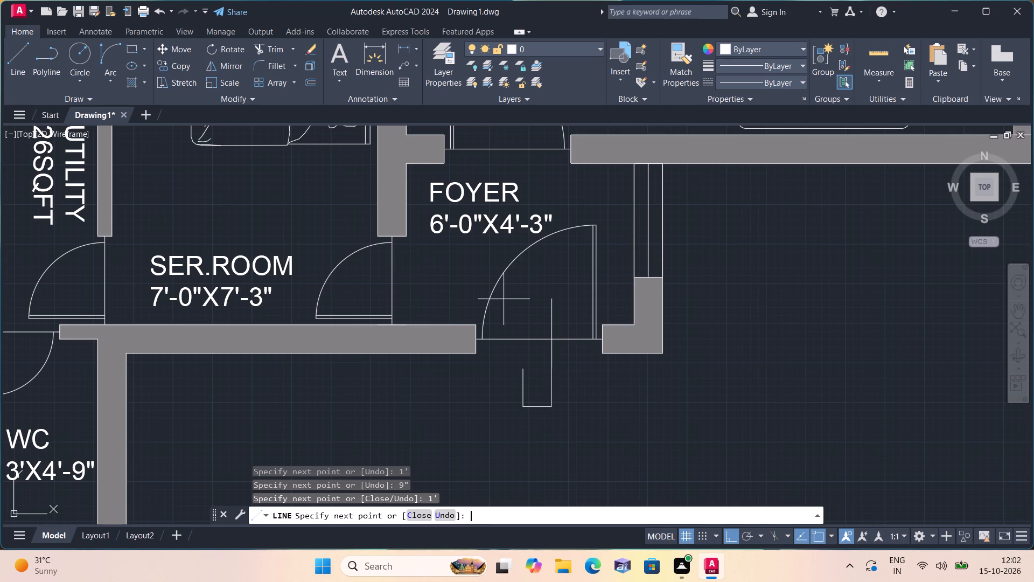
text(6")
key(space)
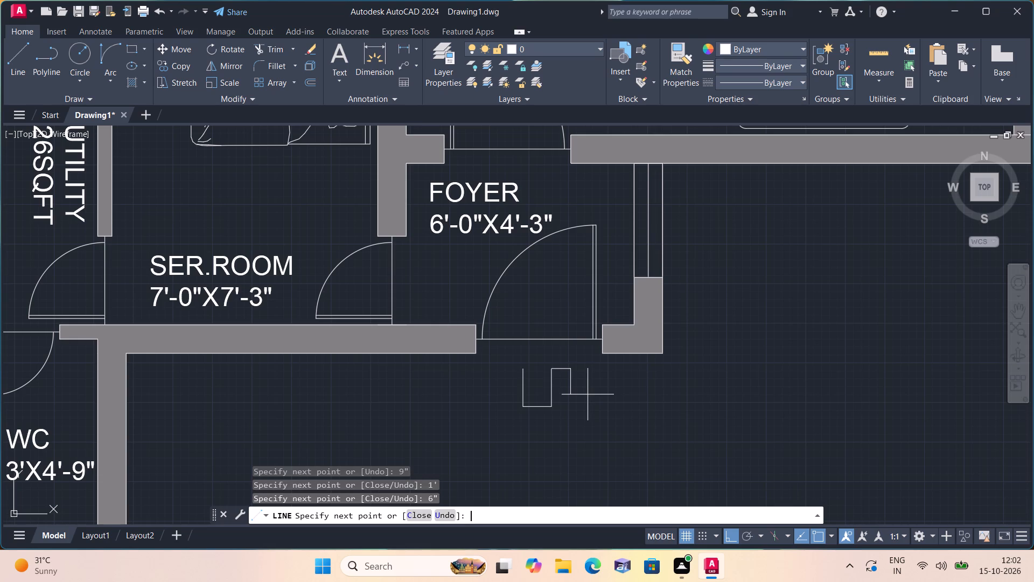
key(space)
Draw the arrow's opposite 6" shoulder, and with Ortho off close the head with two sloping lines meeting centrally just below the door.
key(space)
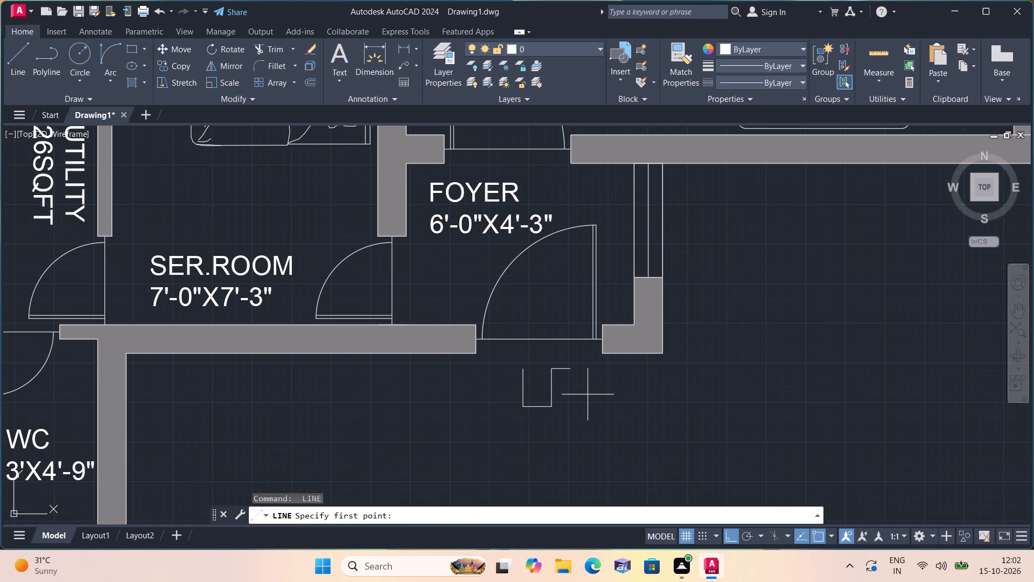
click(518, 369)
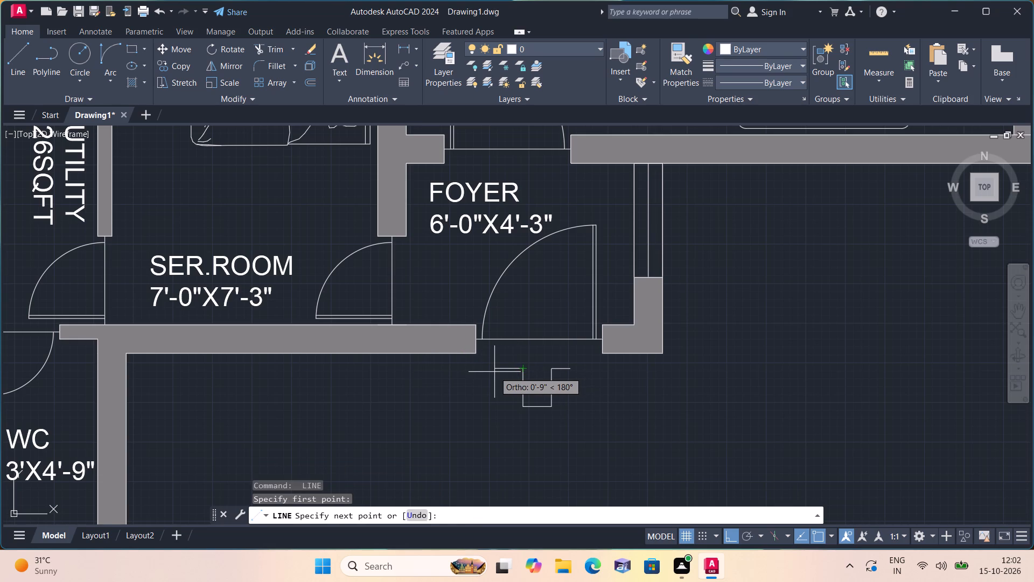
text(6")
key(space)
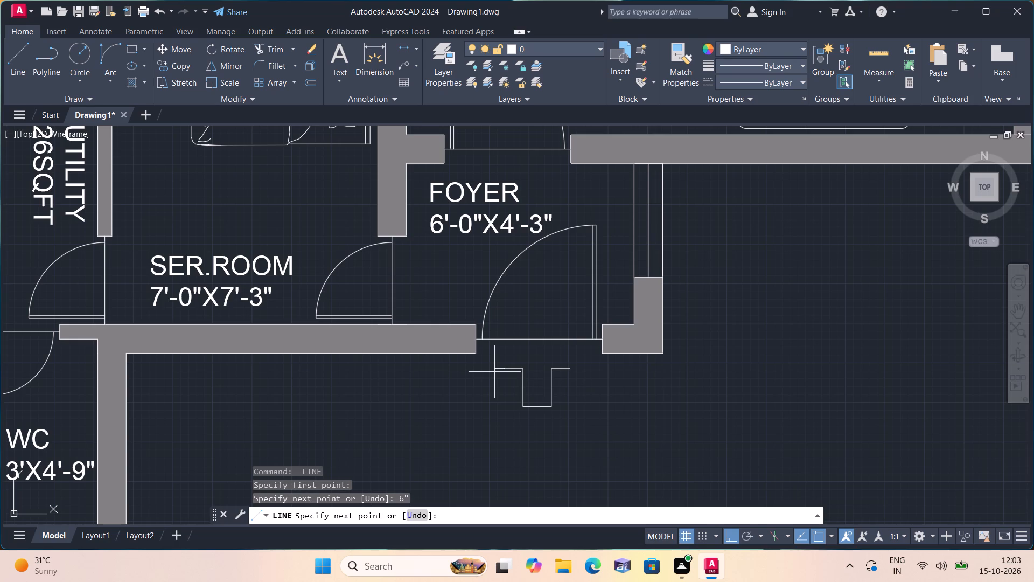
key(F8)
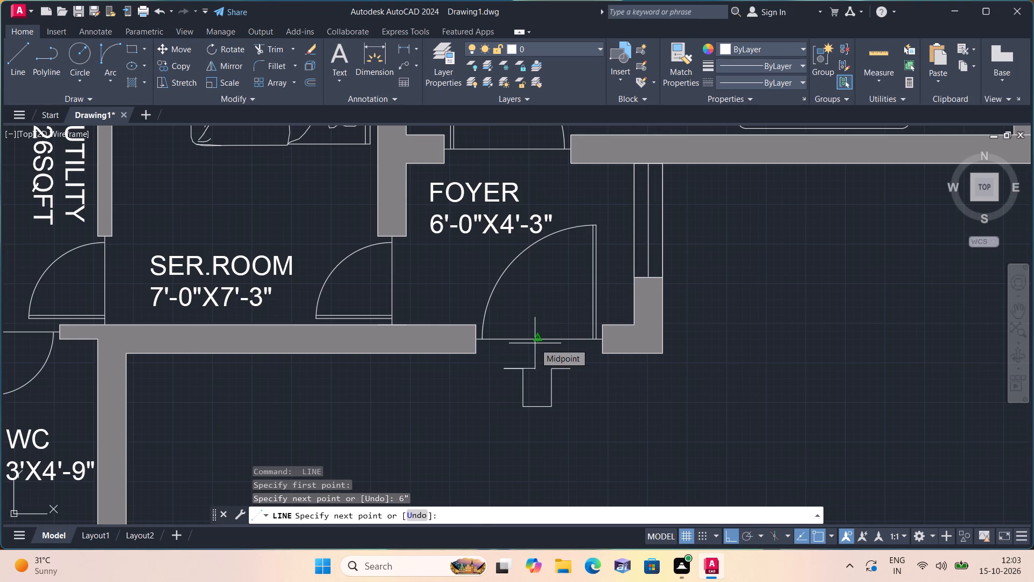
scroll(535, 343, up, 2)
scroll(535, 343, down, 1)
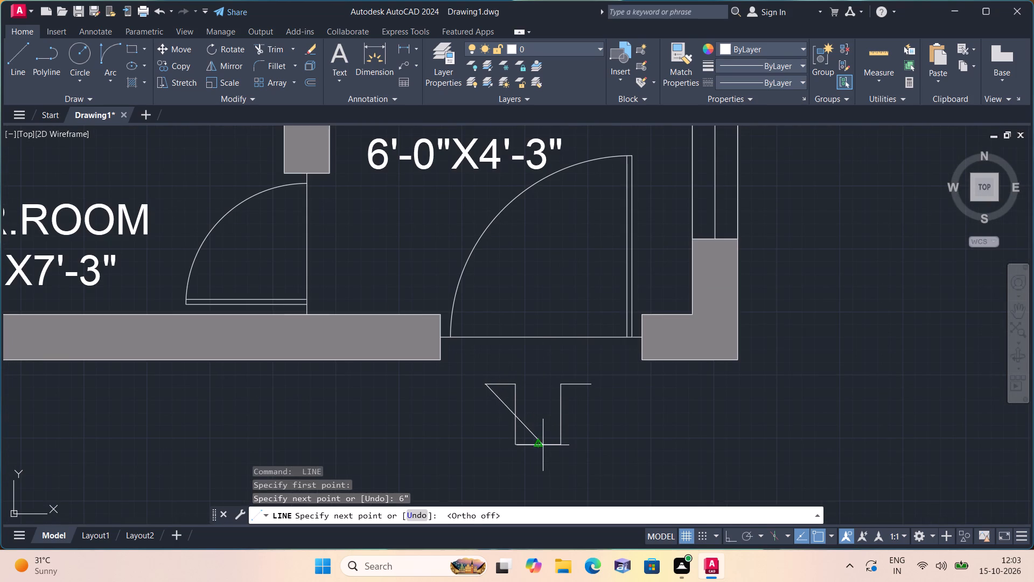
click(534, 350)
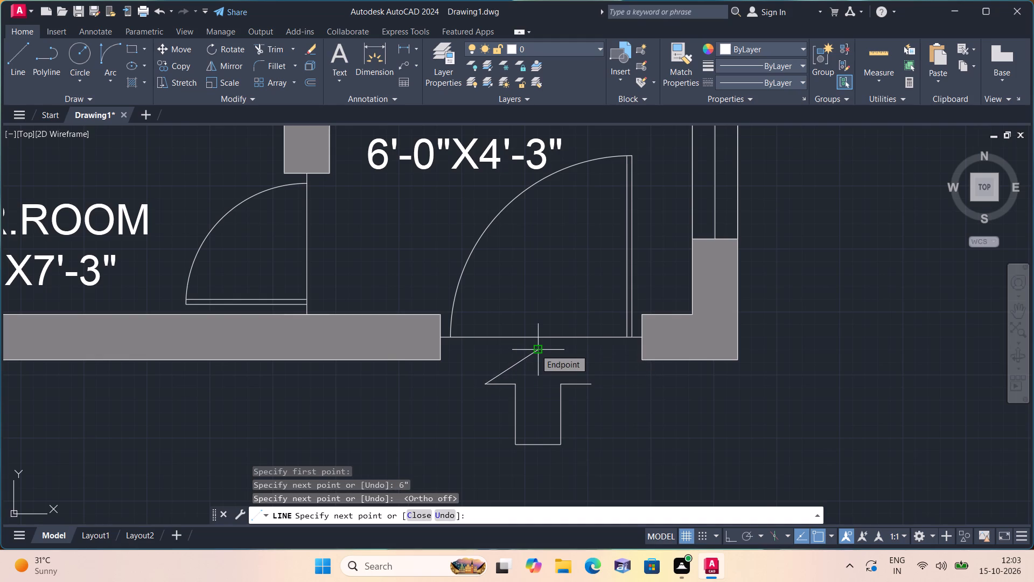
click(593, 384)
key(space)
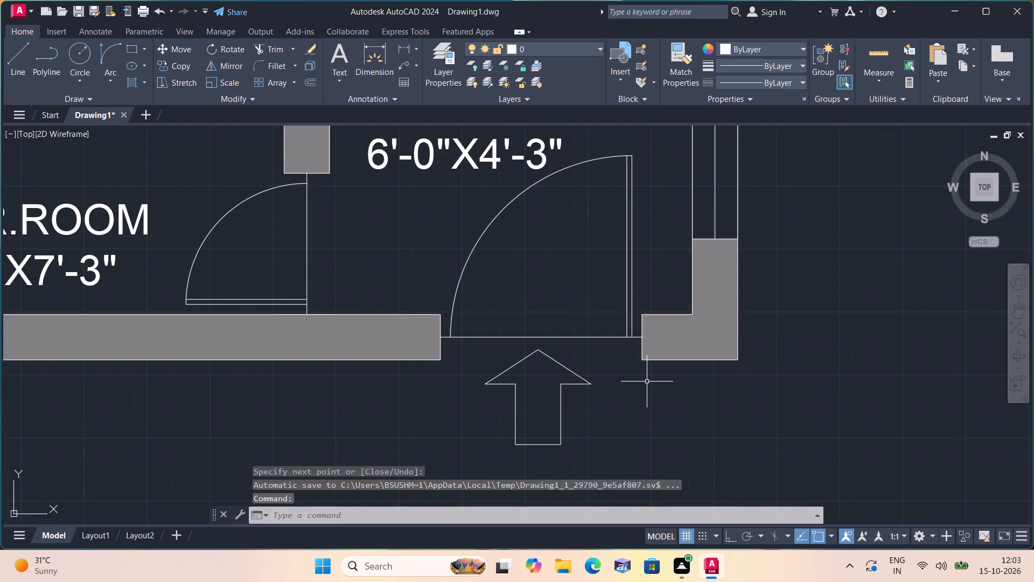
Fill the entrance arrow with a solid hatch in colour 8.
text(h)
key(space)
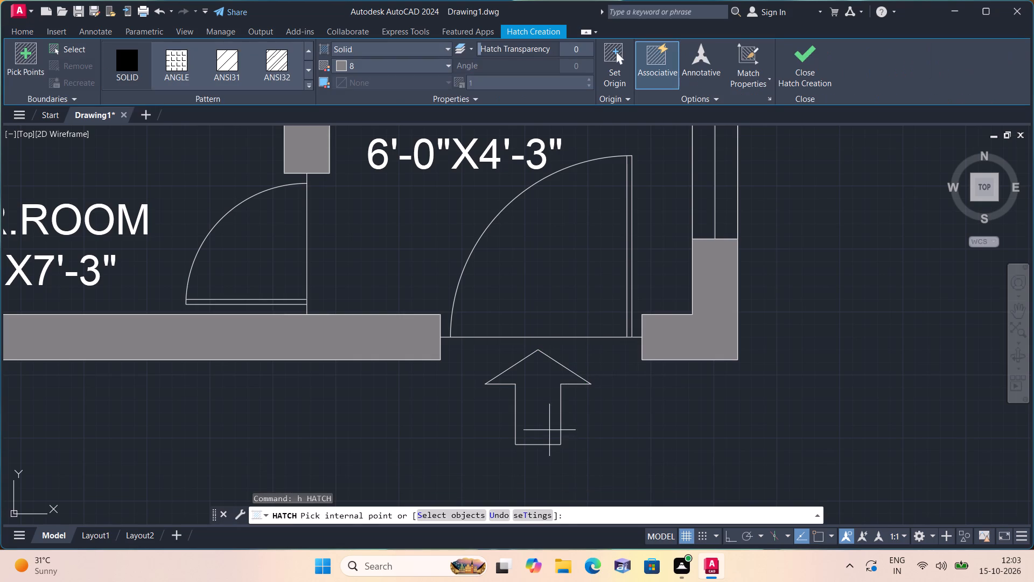
click(549, 421)
key(space)
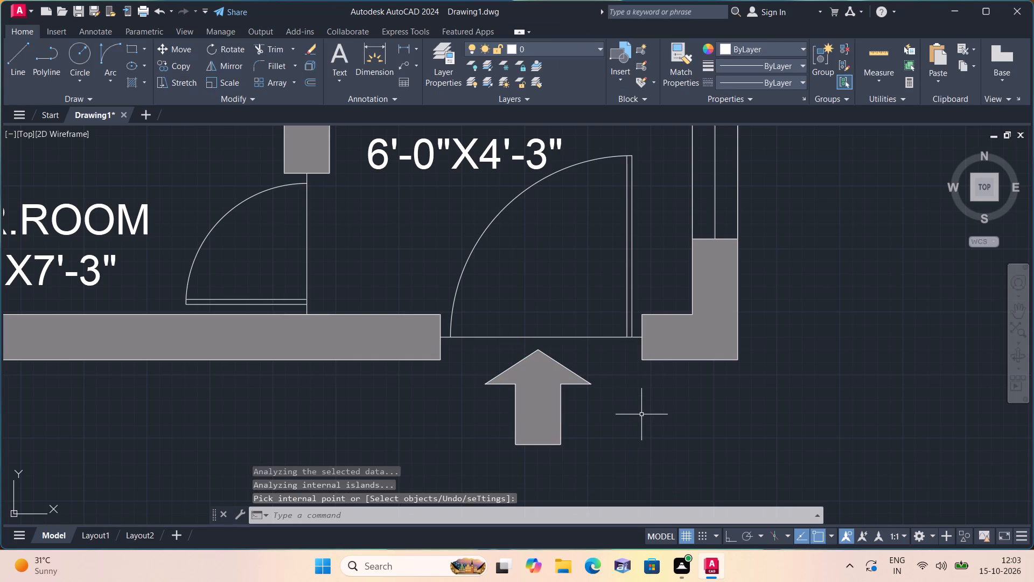
Examine the entrance arrow and the surrounding foyer, service room, WC, kitchen and living areas.
scroll(642, 413, down, 2)
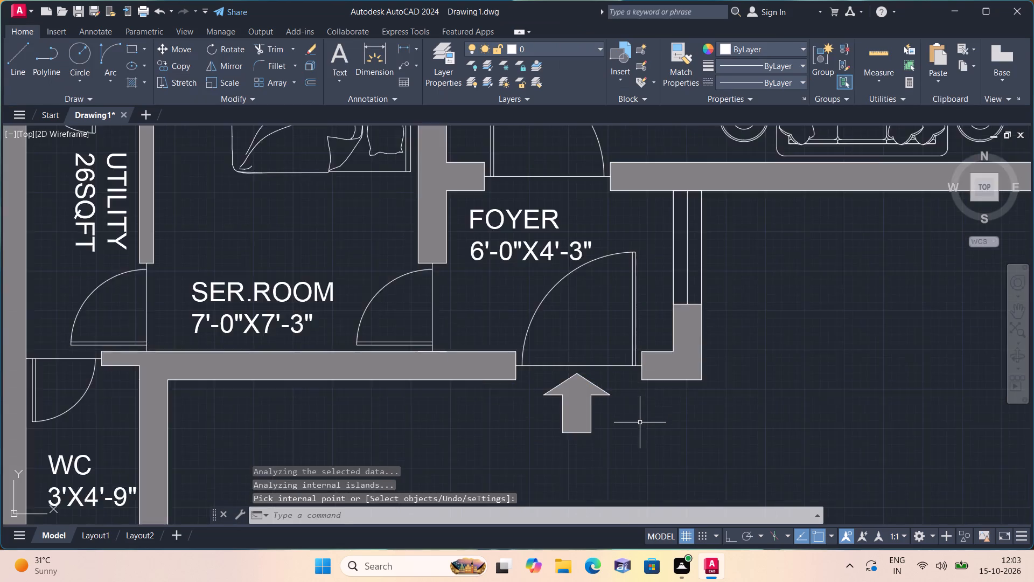
scroll(639, 425, down, 2)
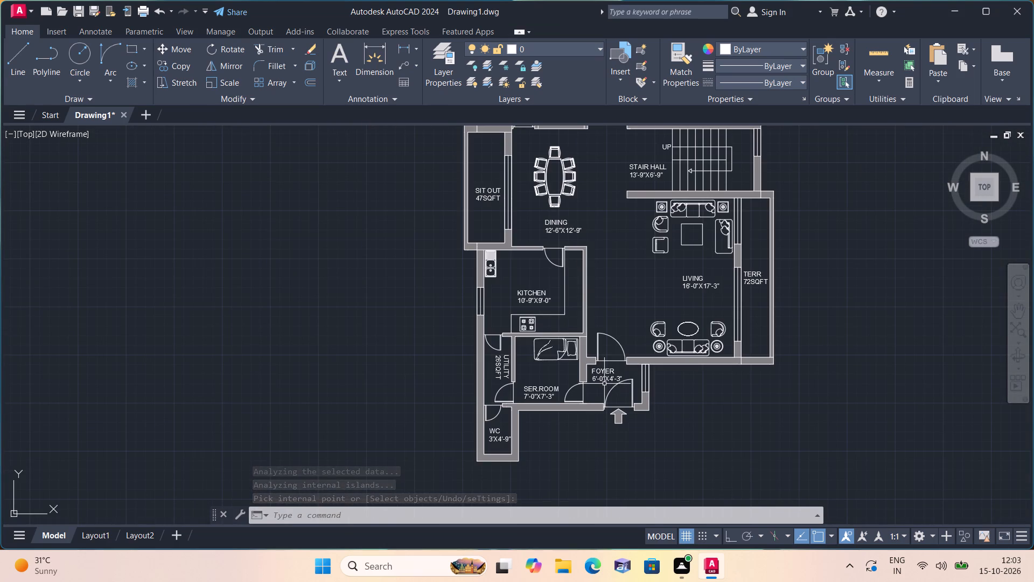
scroll(604, 384, up, 2)
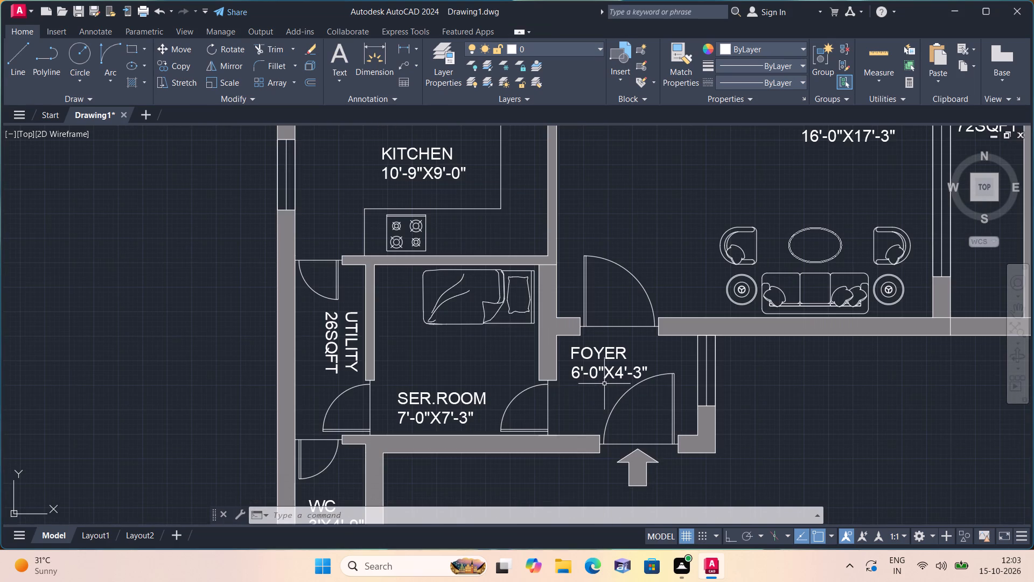
middle_drag(352, 440, 428, 395)
middle_drag(411, 435, 431, 383)
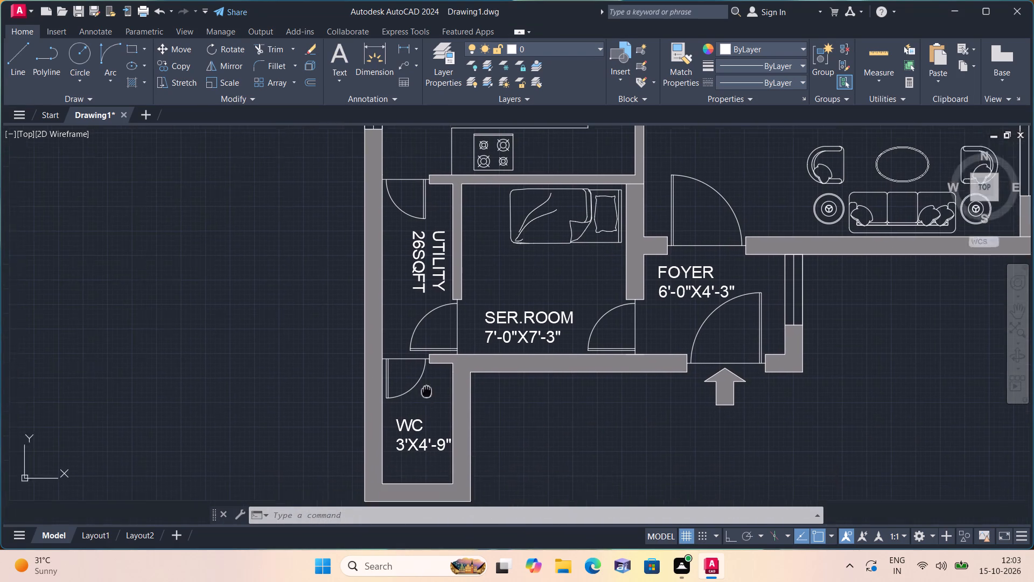
middle_drag(431, 383, 456, 349)
middle_drag(456, 349, 392, 485)
scroll(456, 349, down, 1)
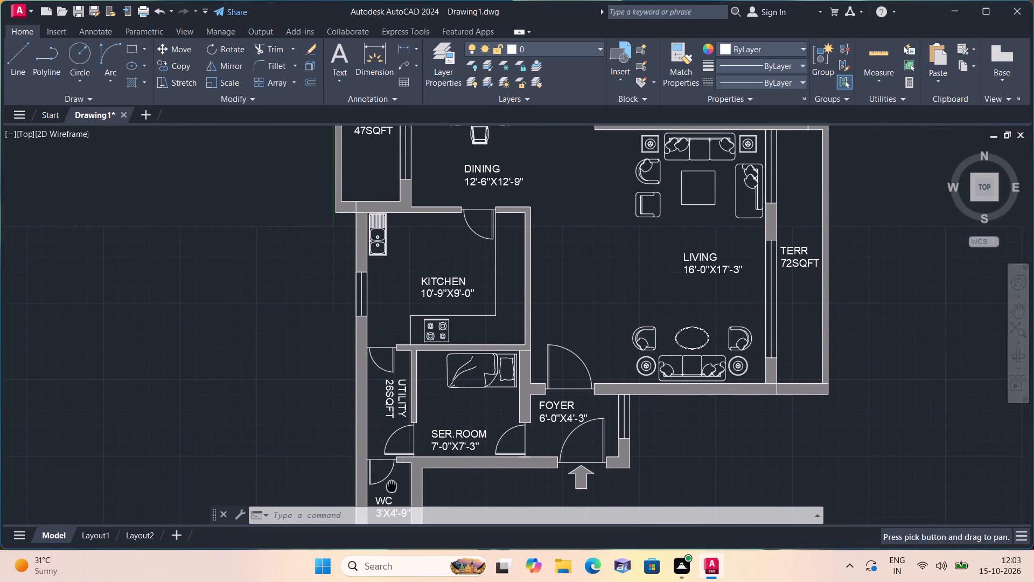
Examine the whole floor plan, from the foyer entrance and living area up to the bedrooms, toilets and terraces.
scroll(392, 485, up, 1)
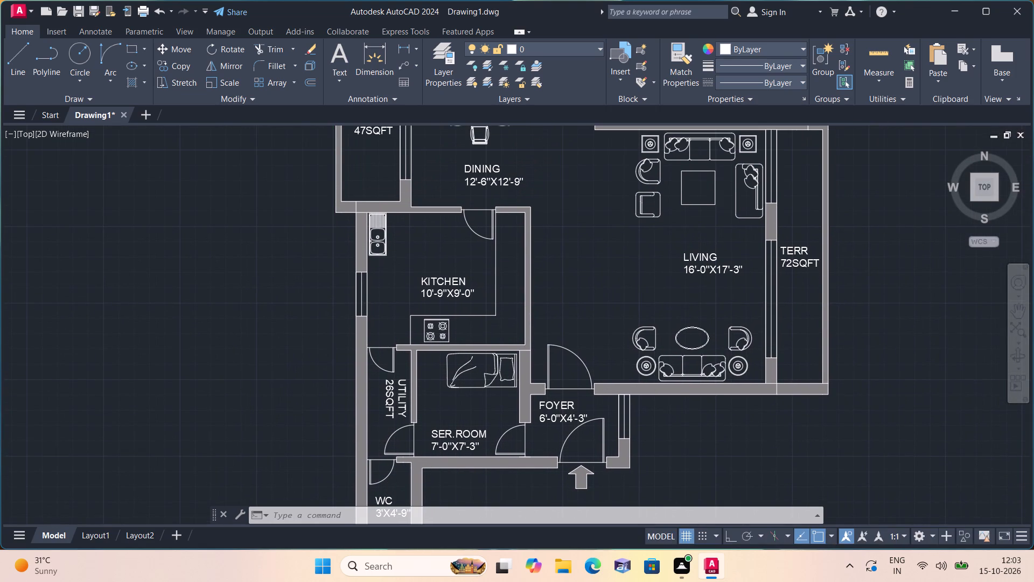
scroll(602, 440, down, 1)
middle_drag(602, 440, 351, 488)
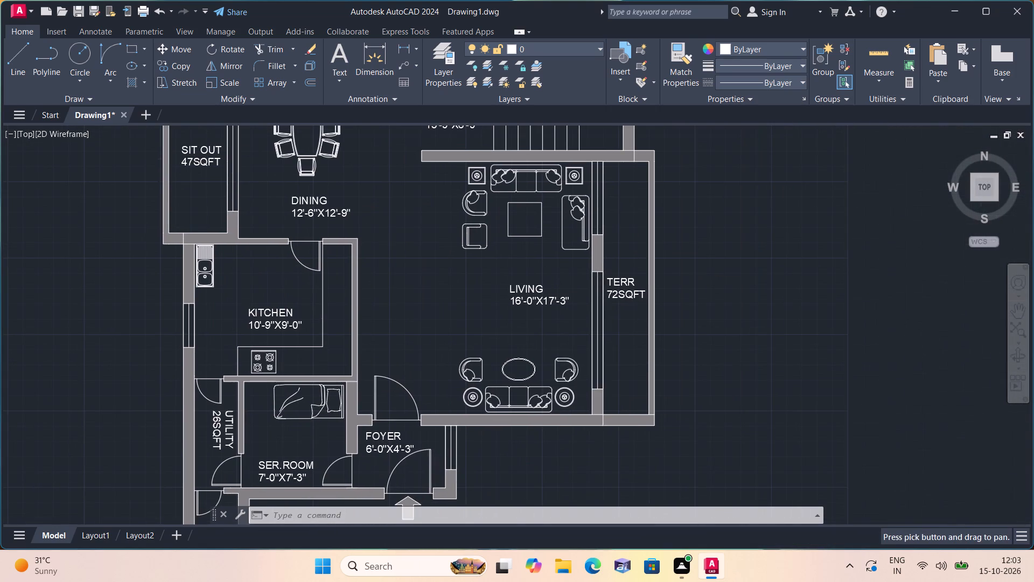
scroll(350, 488, down, 1)
middle_drag(445, 426, 498, 538)
middle_drag(473, 420, 494, 487)
middle_drag(507, 307, 507, 308)
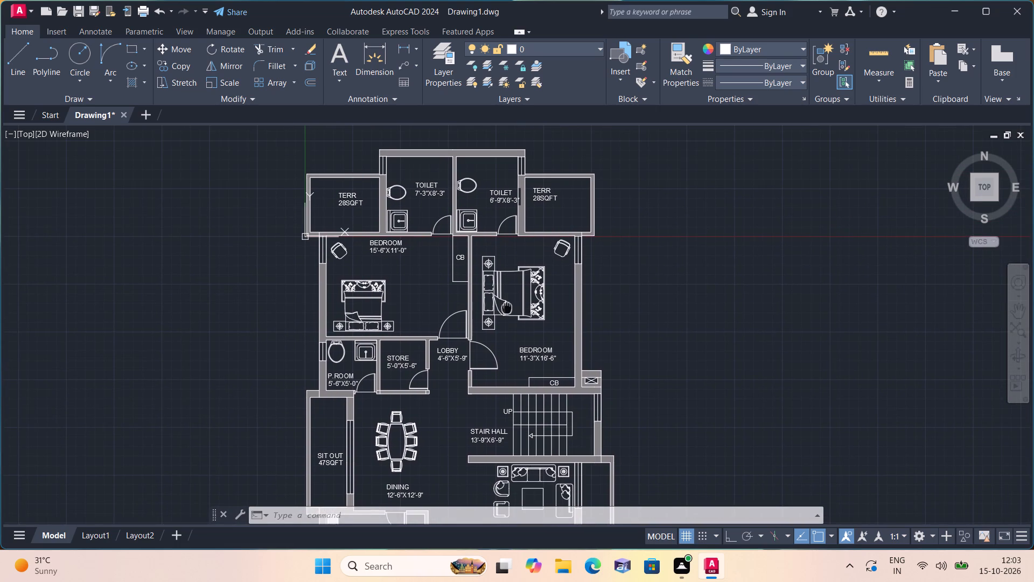
middle_drag(507, 308, 517, 328)
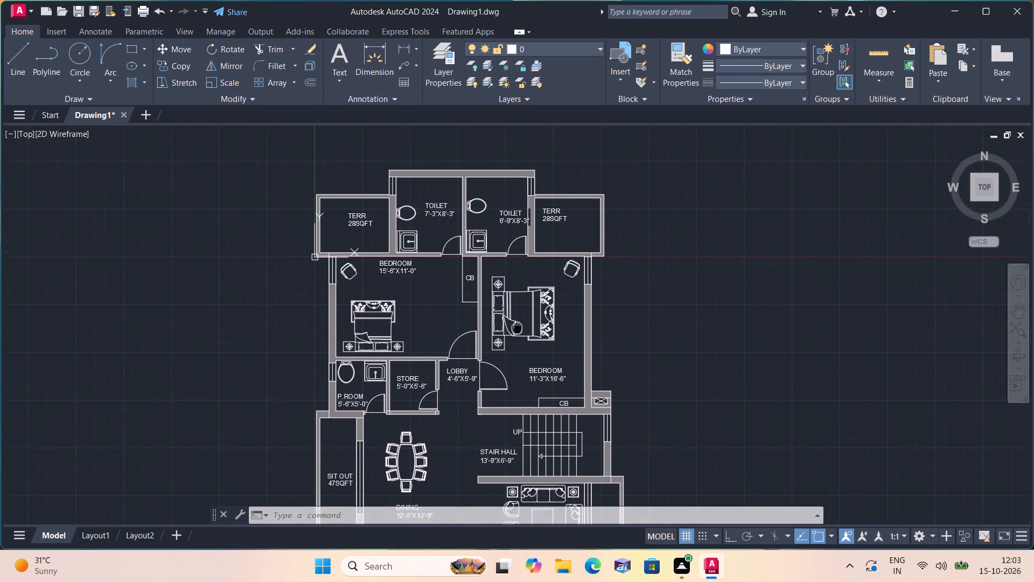
middle_drag(517, 328, 527, 352)
scroll(527, 352, down, 1)
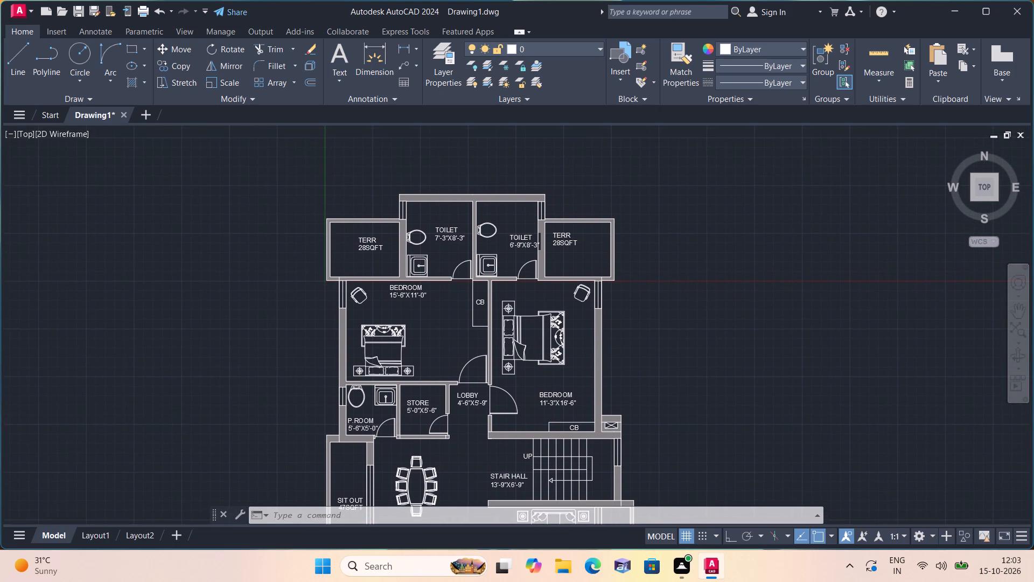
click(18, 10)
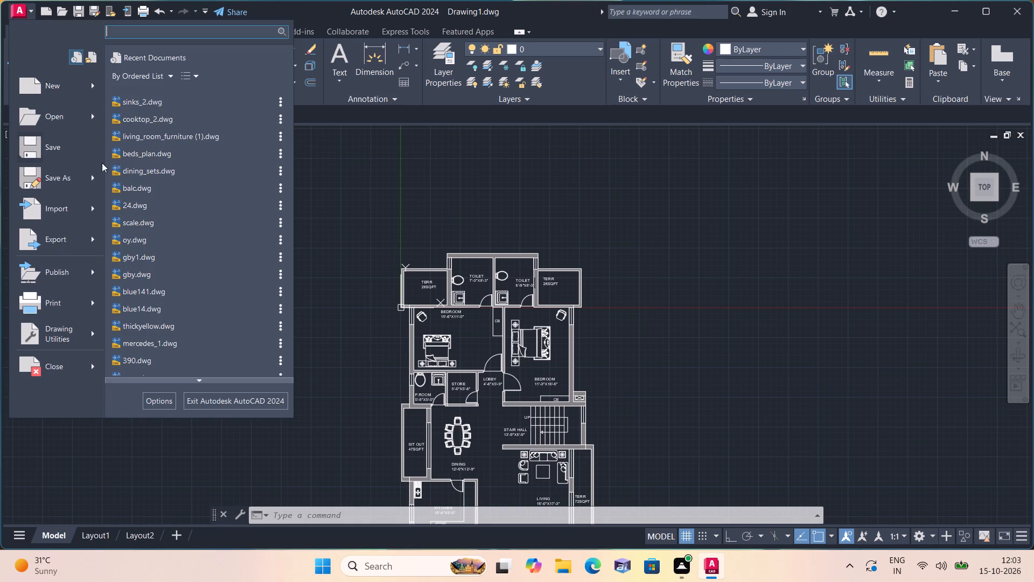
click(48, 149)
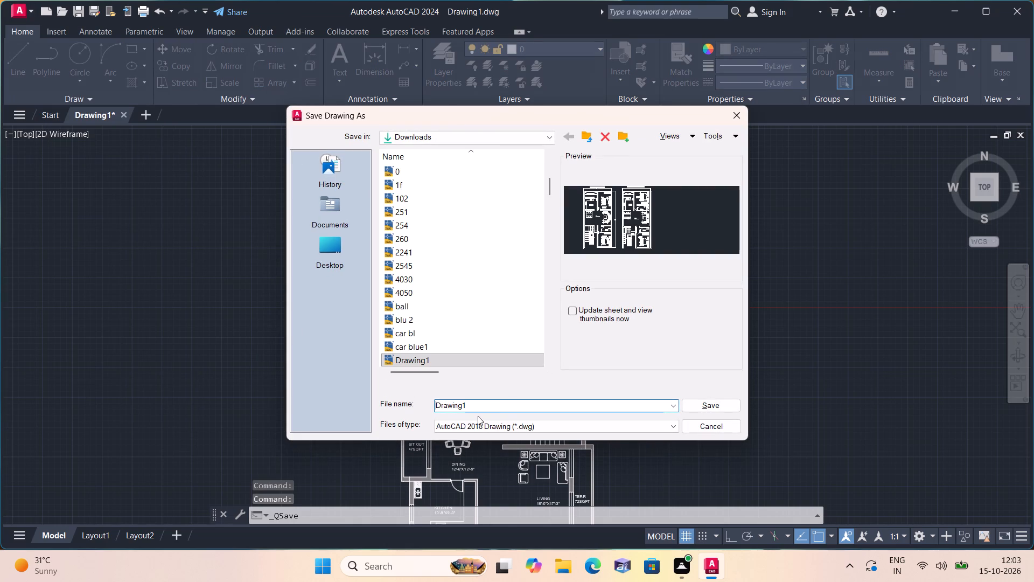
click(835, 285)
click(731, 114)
Add multiline text reading ENT just below the entrance arrow outside the foyer door.
middle_drag(683, 368, 624, 257)
scroll(676, 360, down, 1)
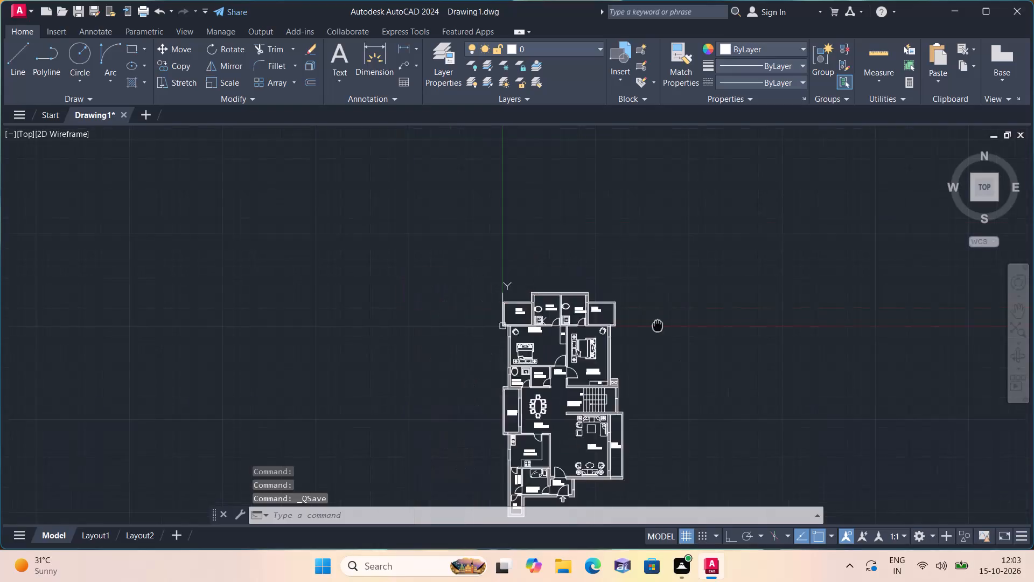
middle_drag(624, 257, 586, 167)
scroll(492, 330, up, 2)
scroll(433, 276, up, 3)
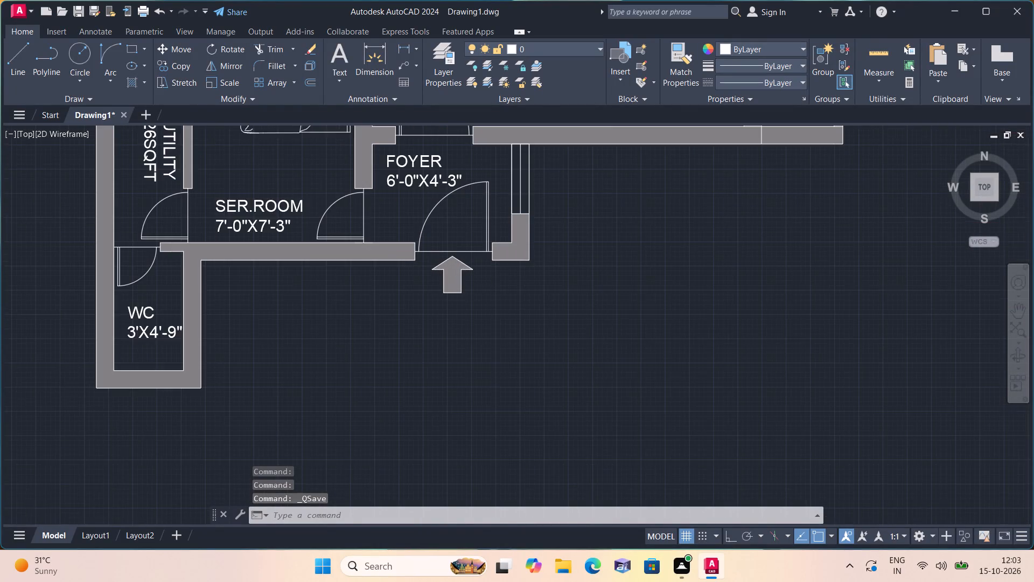
text(mt)
key(space)
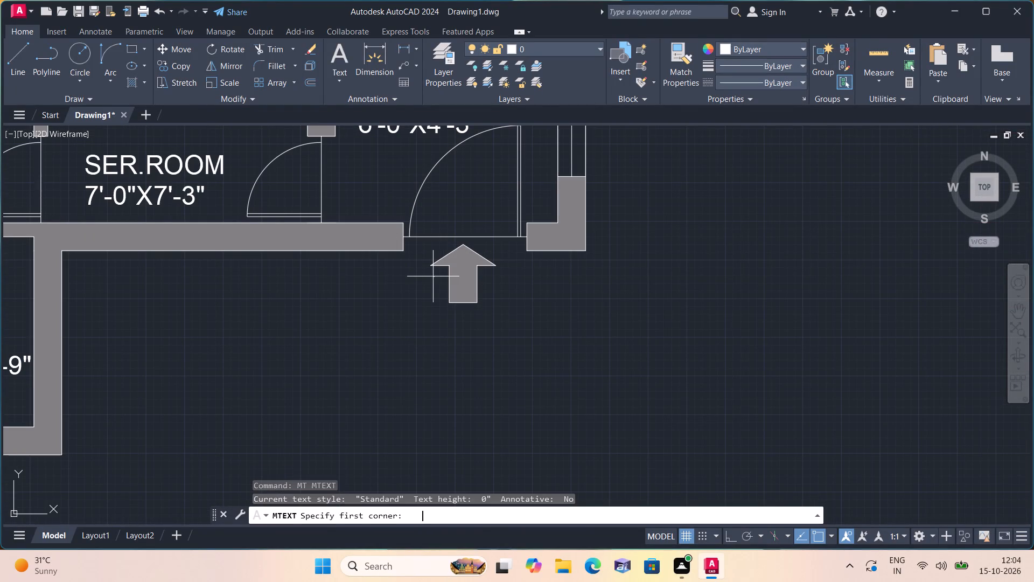
triple_click(460, 327)
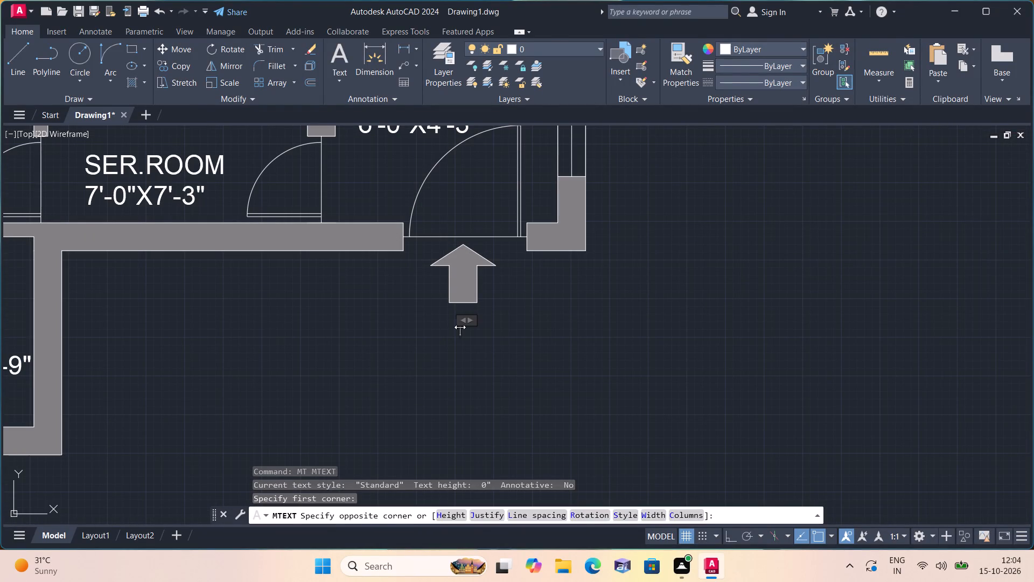
text(ENT)
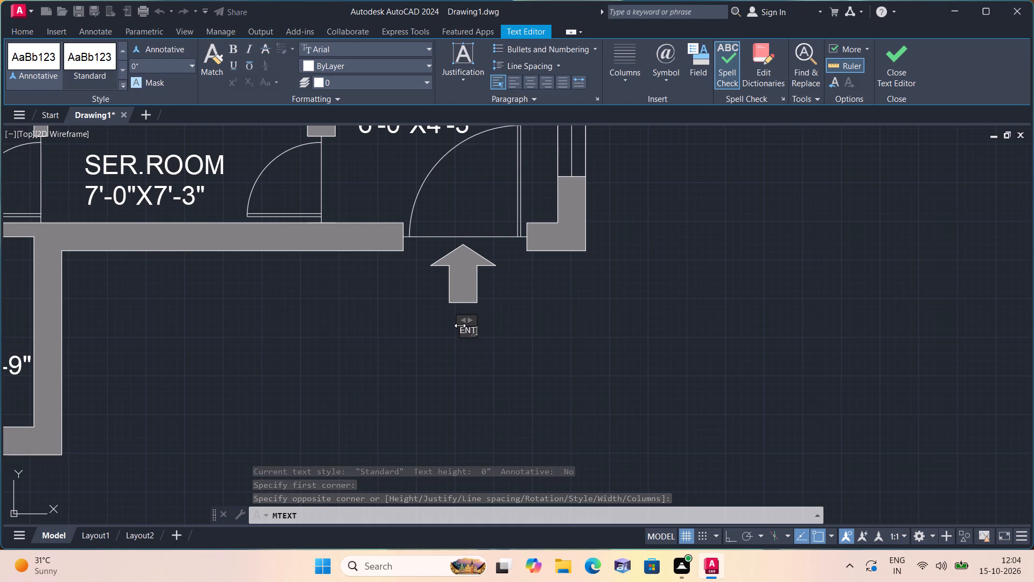
click(460, 353)
Set the ENT label's text height to 6".
click(506, 354)
click(403, 317)
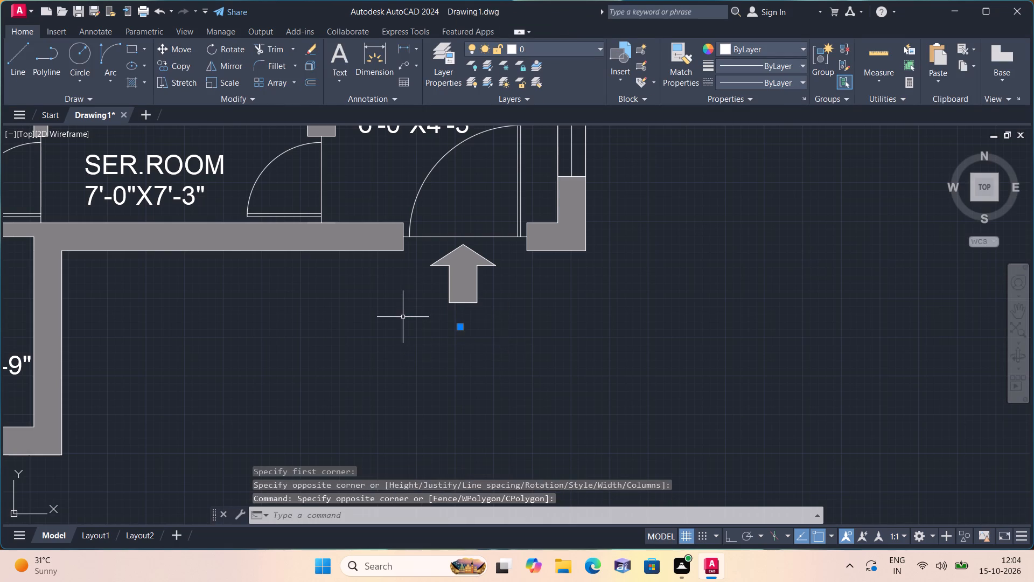
right_click(403, 317)
click(461, 526)
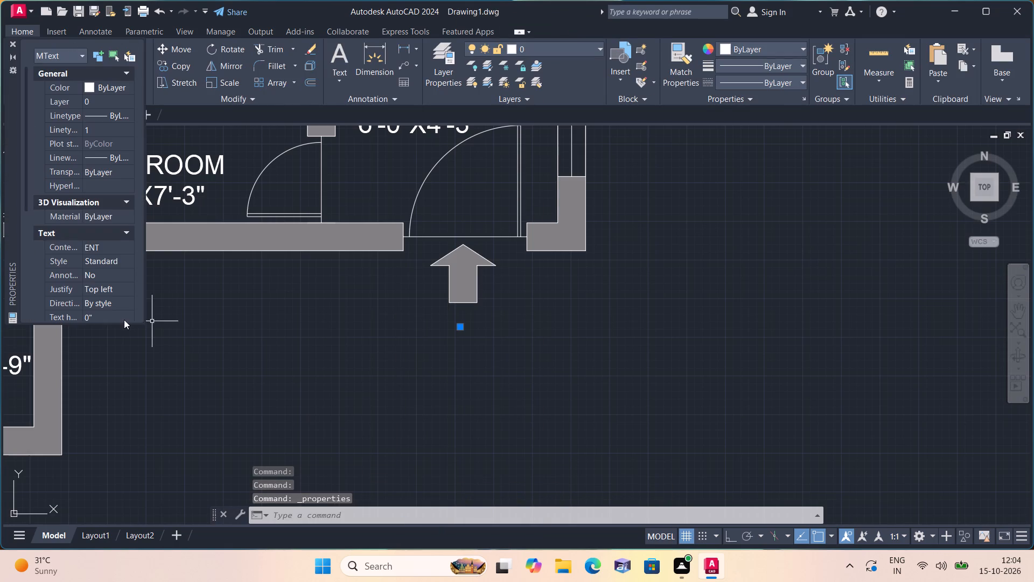
click(109, 315)
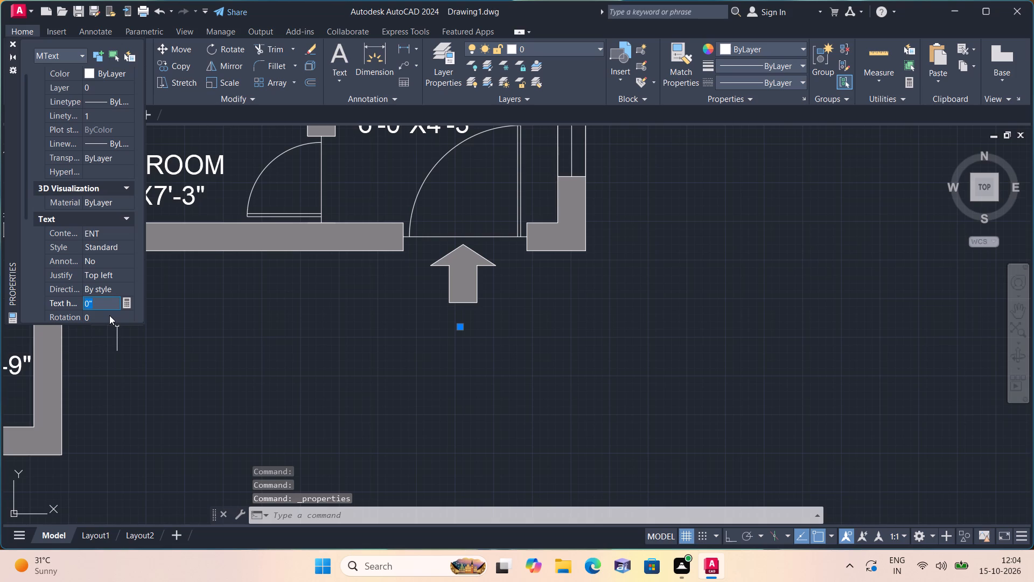
key(BackSpace)
key(6)
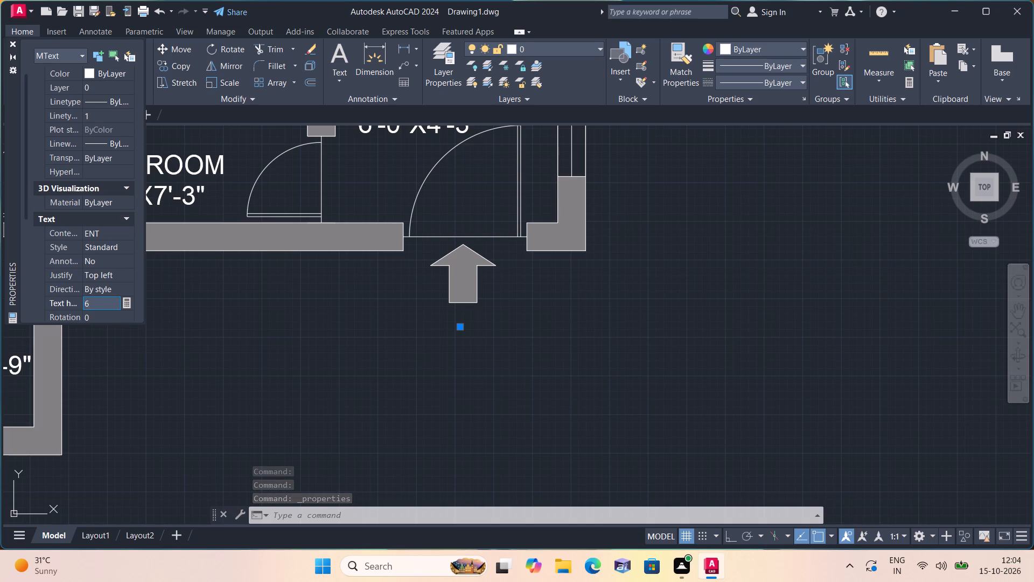
key(shift+quotedbl)
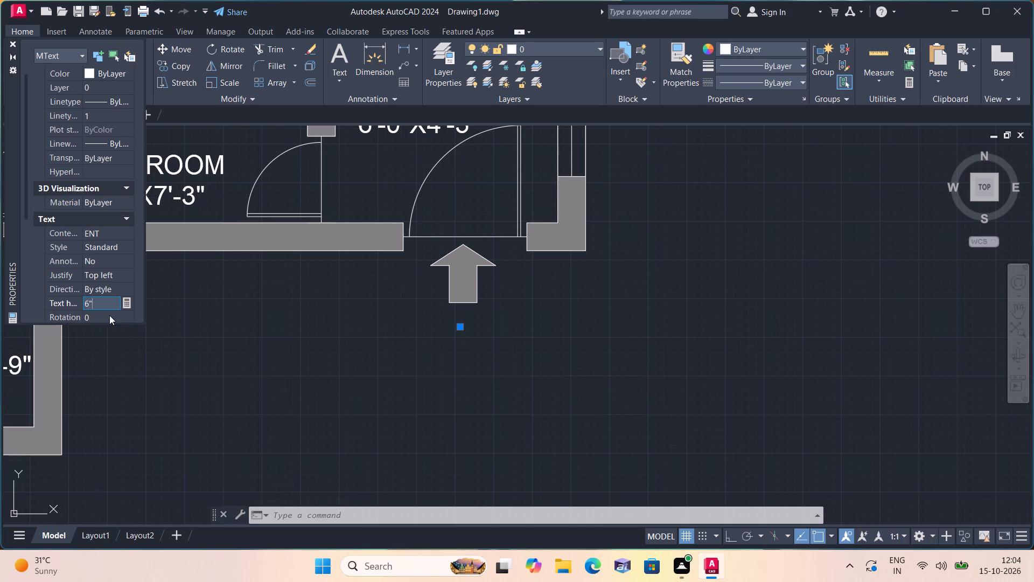
click(153, 360)
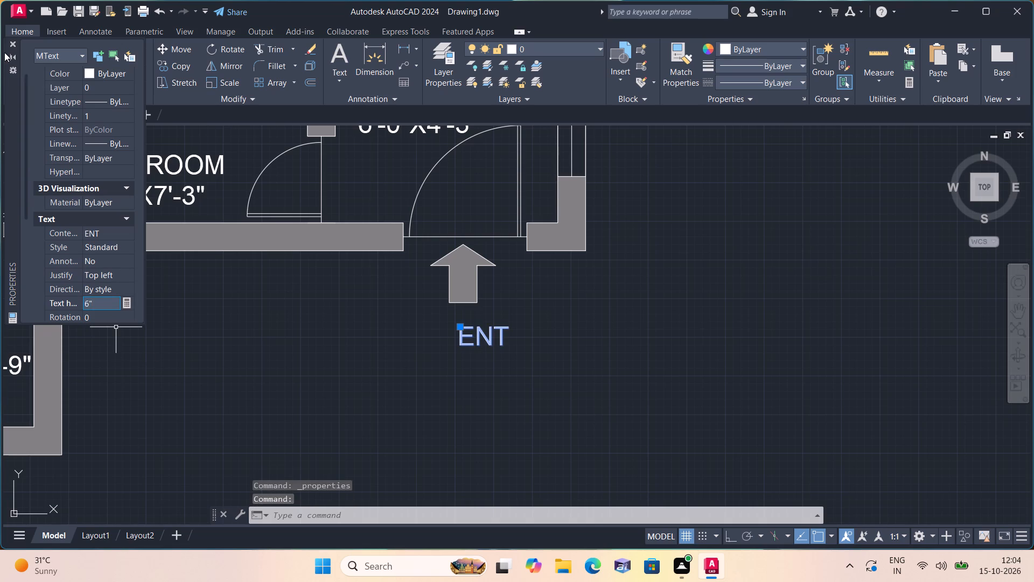
click(16, 40)
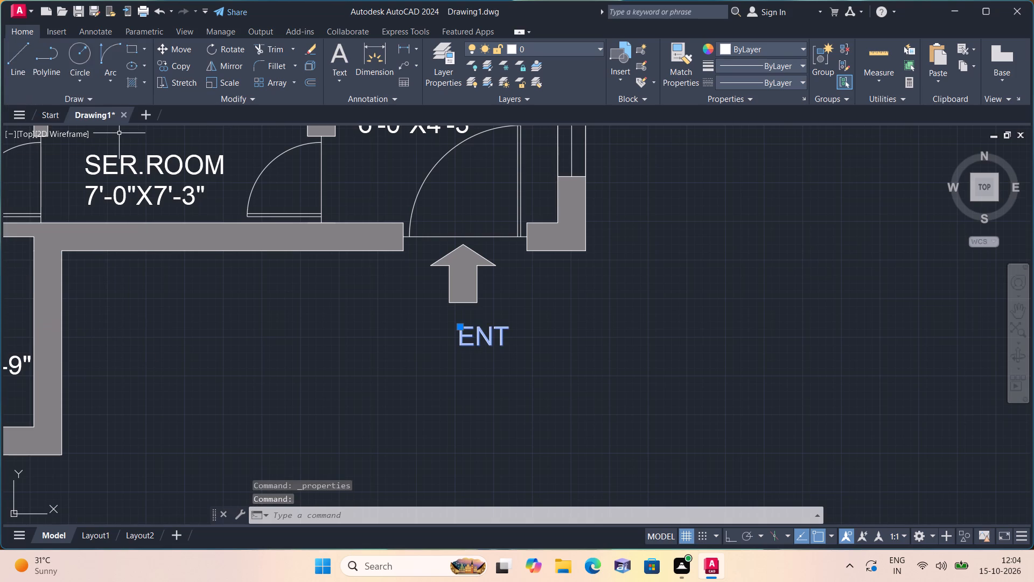
key(Escape)
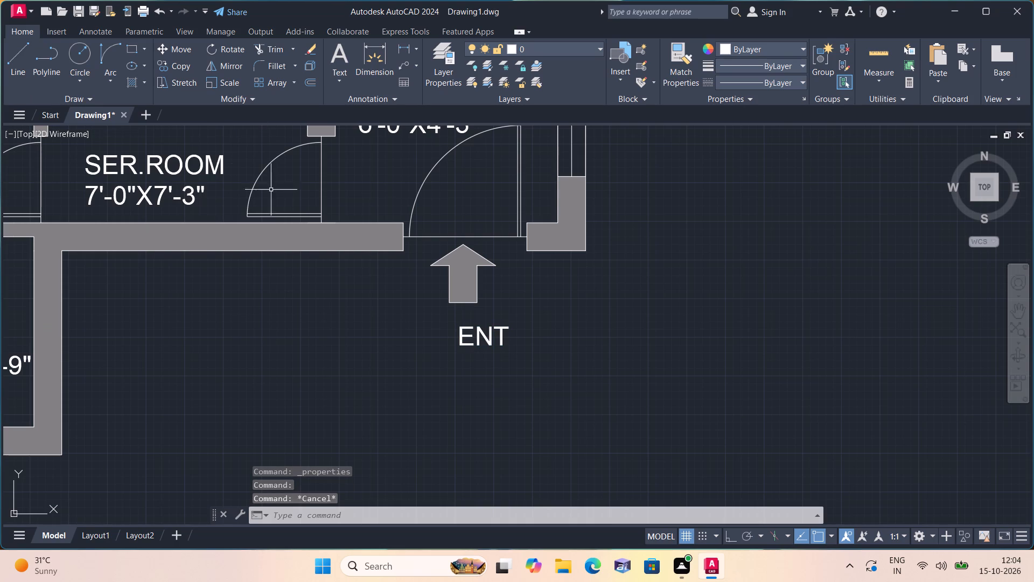
Move the ENT label up and across so it sits centred directly beneath the entrance arrow's shaft.
scroll(480, 368, up, 2)
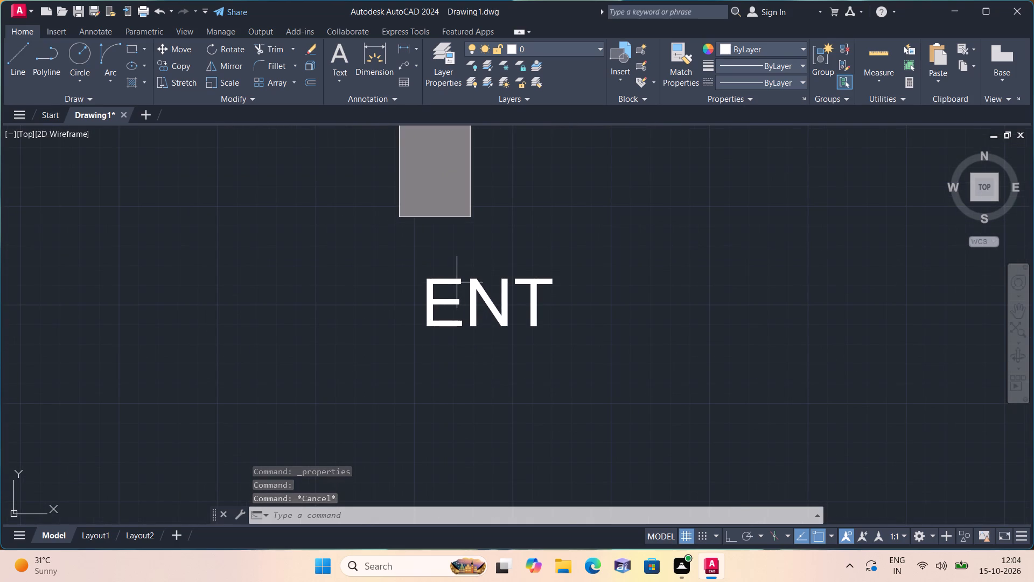
click(457, 281)
click(425, 279)
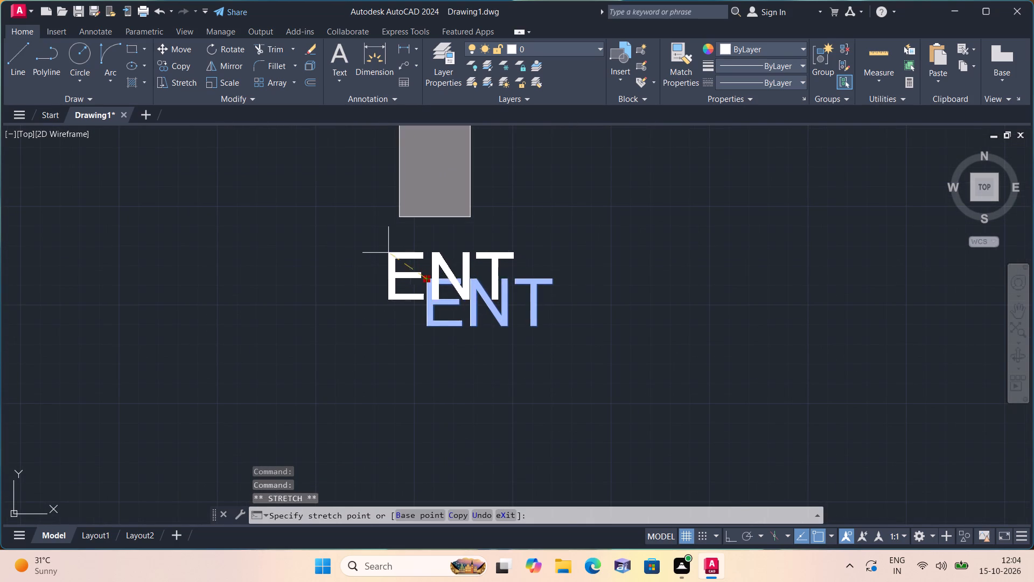
click(386, 249)
key(Escape)
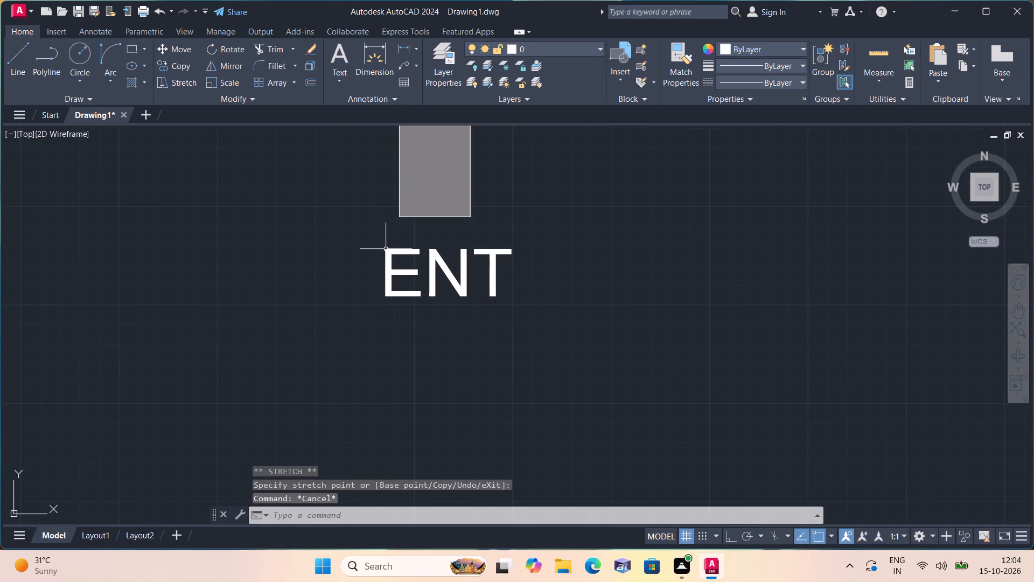
Save the drawing in the Downloads folder under the file name ent.
click(19, 12)
click(68, 151)
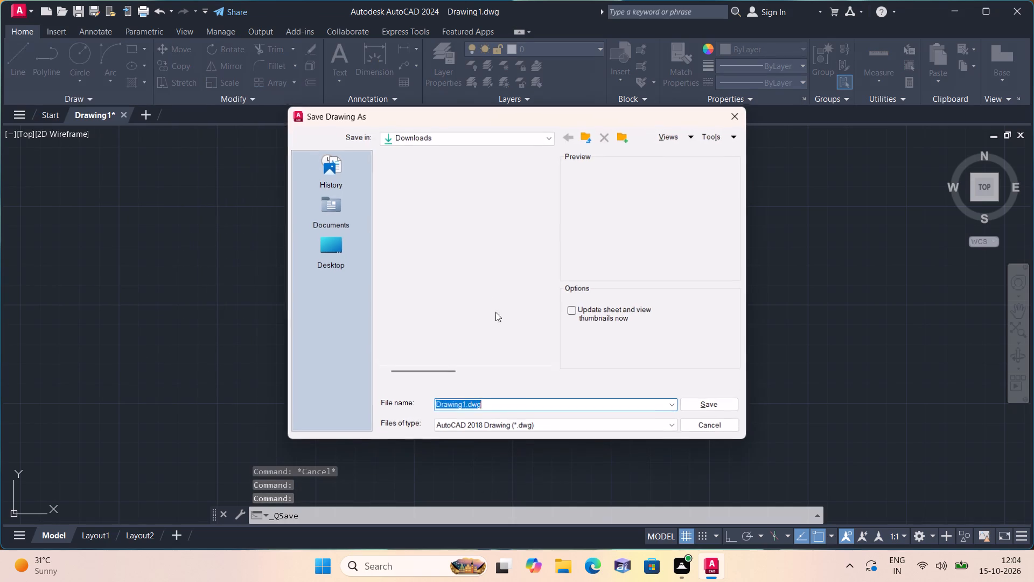
click(505, 402)
key(BackSpace)
key(BackSpace)
key(BackSpace)
key(BackSpace)
key(BackSpace)
key(BackSpace)
key(BackSpace)
key(BackSpace)
key(BackSpace)
key(BackSpace)
key(BackSpace)
key(BackSpace)
key(BackSpace)
key(BackSpace)
key(BackSpace)
key(BackSpace)
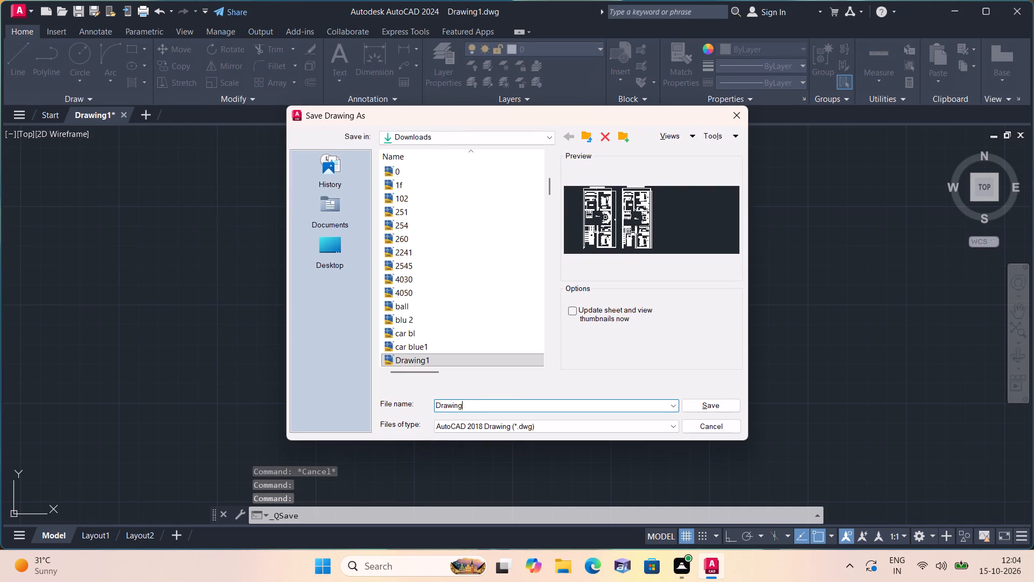
text(ent)
key(space)
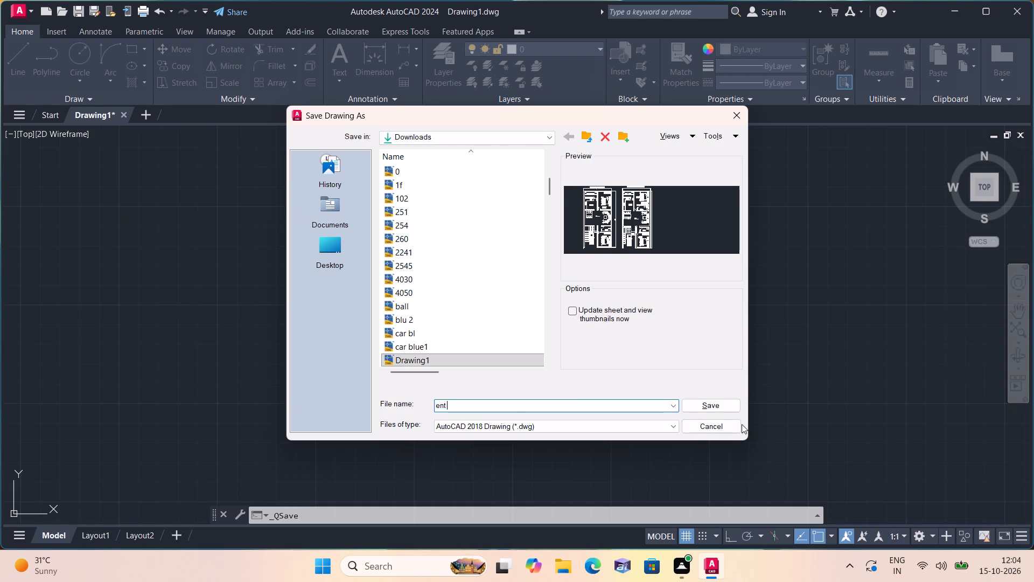
click(698, 405)
Start a plot of the drawing with the DWG To PDF.pc3 plotter and ISO A4 (297.00 x 210.00 MM) paper.
scroll(404, 304, down, 4)
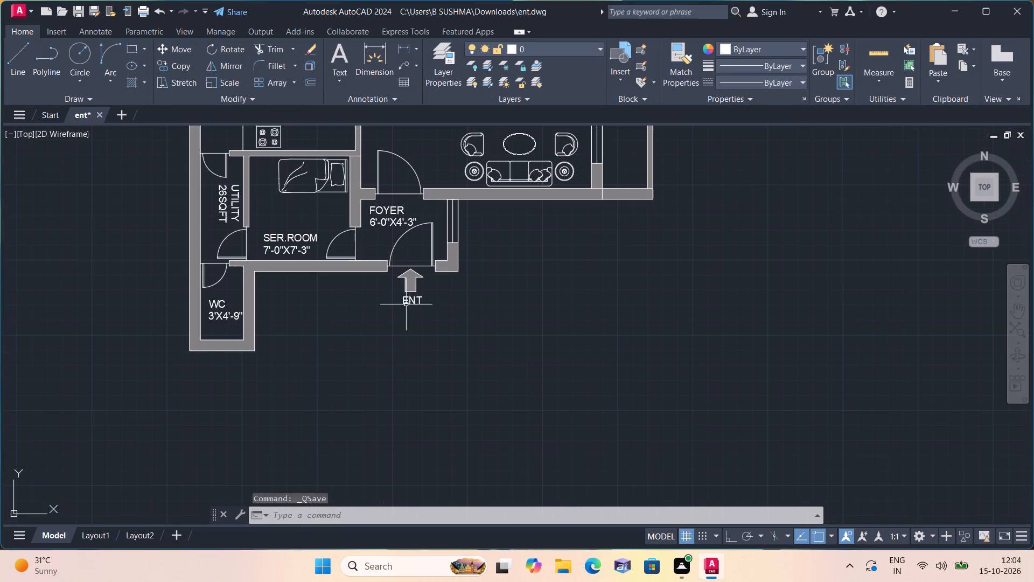
scroll(410, 302, down, 1)
text(plot)
key(space)
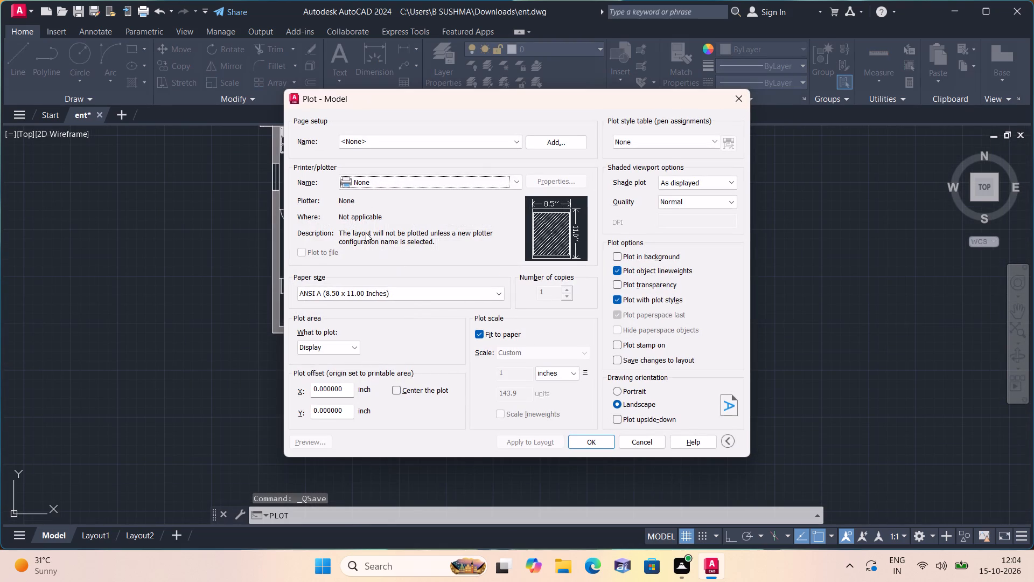
click(378, 176)
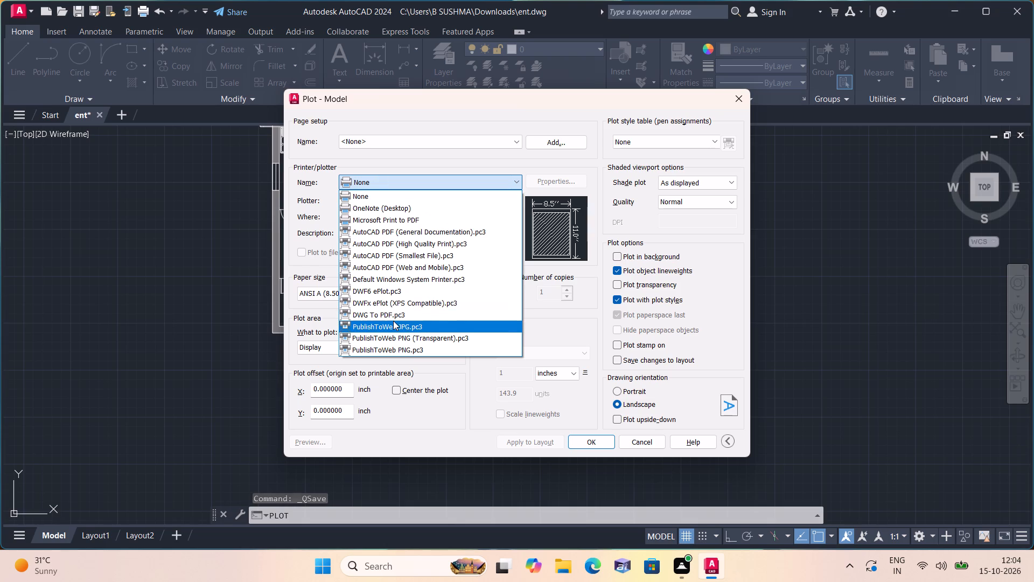
click(394, 313)
click(398, 294)
scroll(366, 324, down, 3)
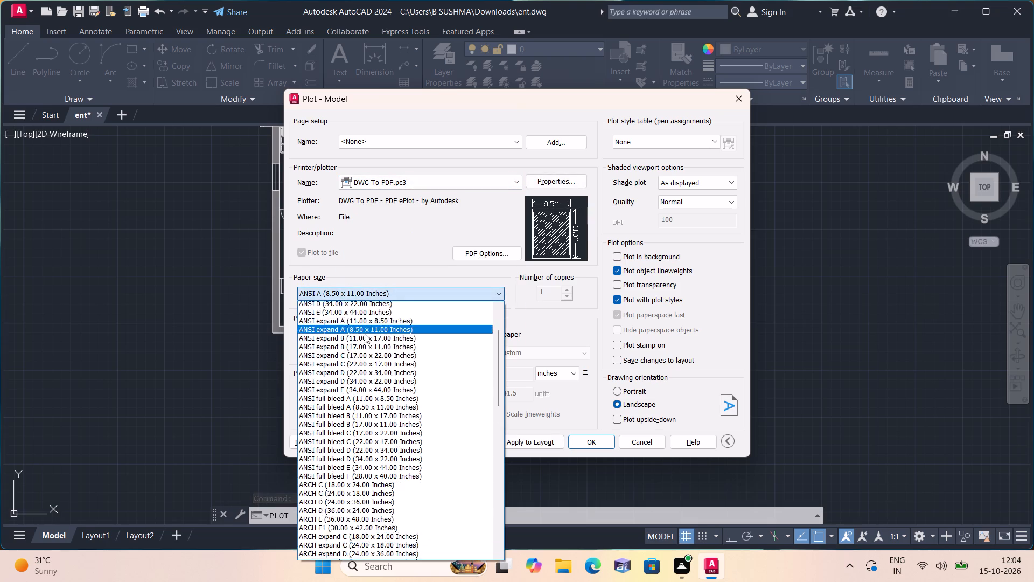
scroll(365, 334, down, 13)
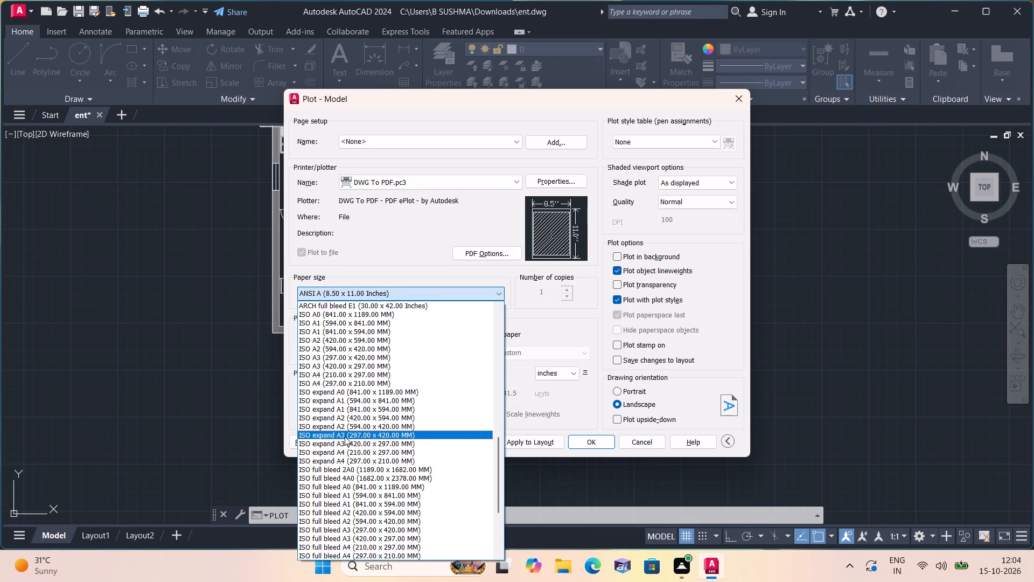
click(334, 384)
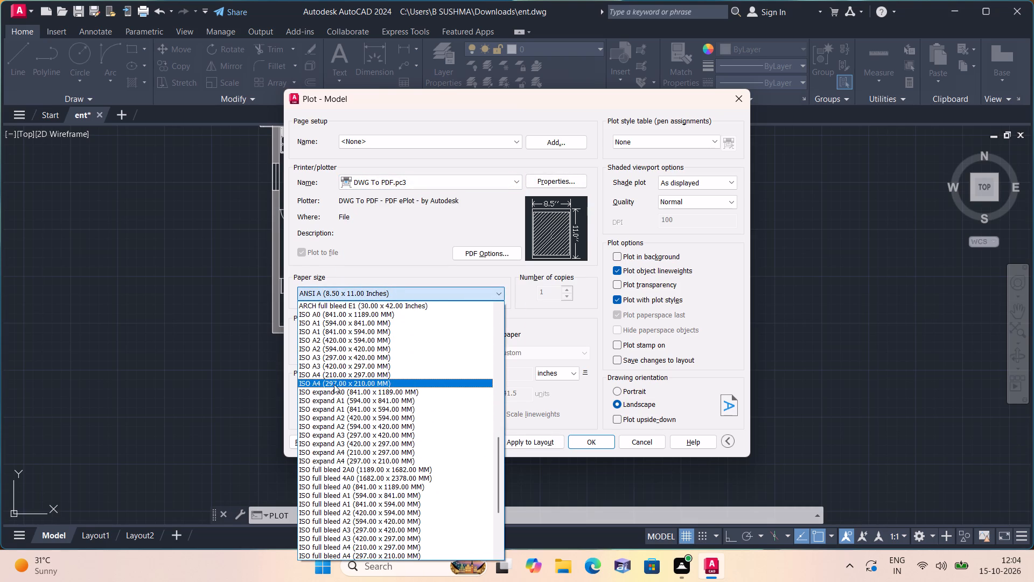
Set the plot area to a window enclosing the whole floor plan and centre the plot on the sheet.
click(346, 347)
click(343, 381)
scroll(343, 381, down, 1)
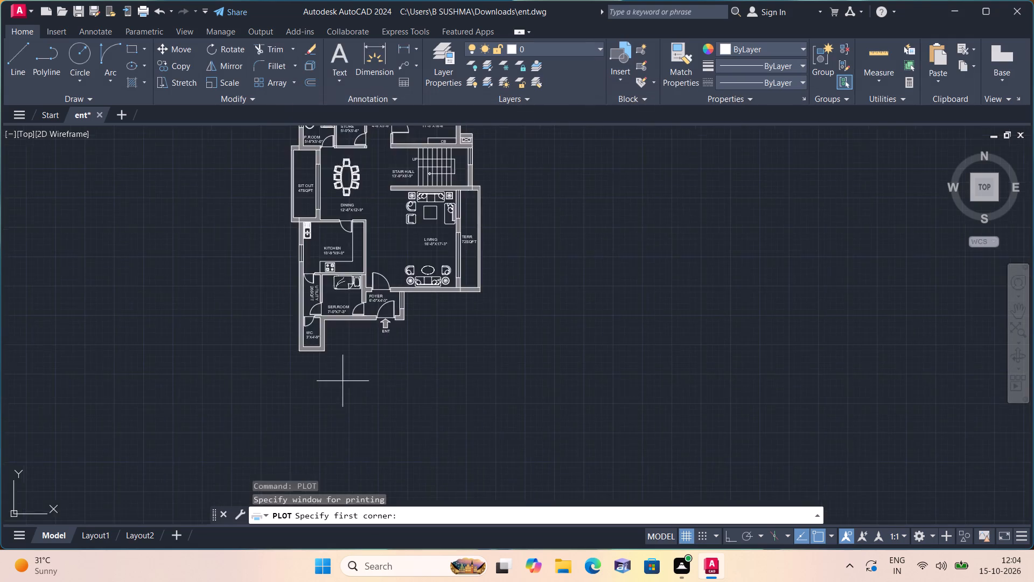
scroll(343, 381, down, 1)
scroll(297, 220, down, 1)
click(280, 140)
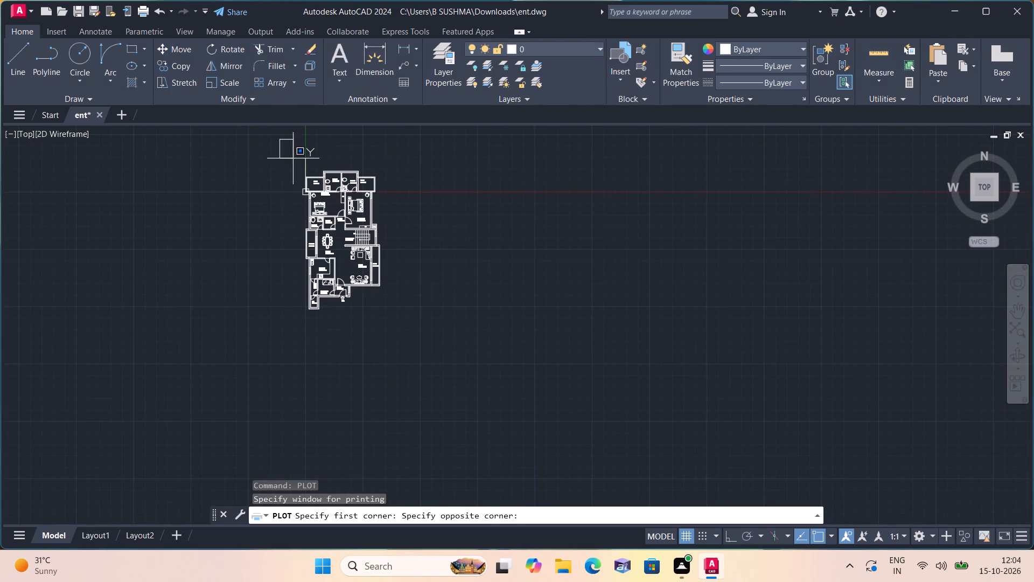
click(504, 338)
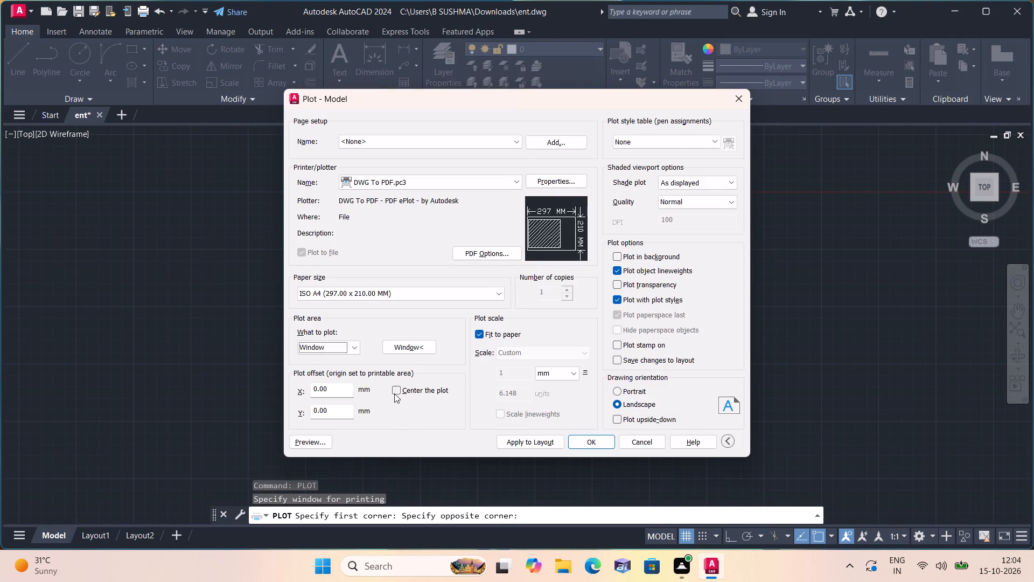
click(397, 387)
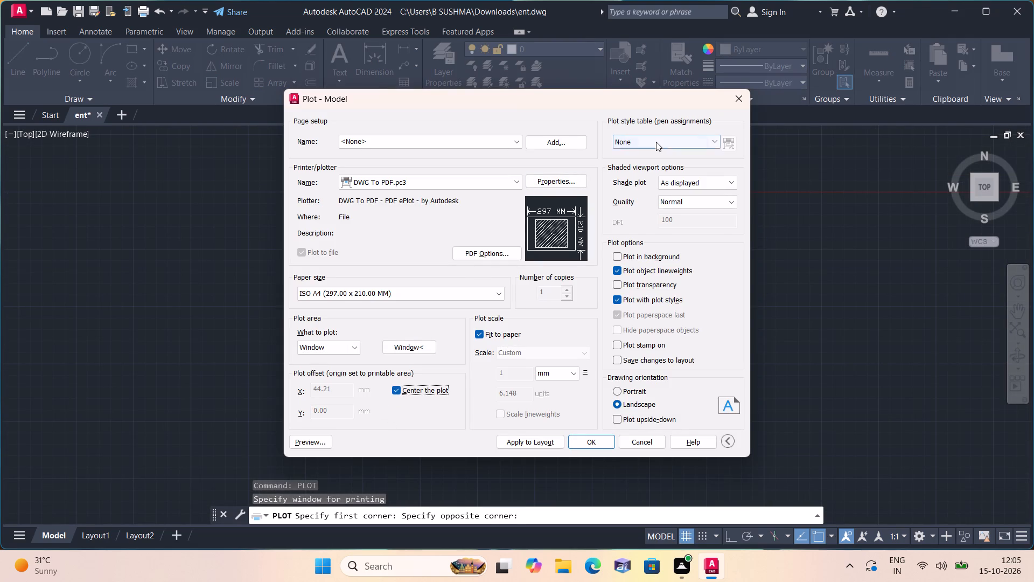
Assign the acad.ctb plot style table to the plot.
click(656, 142)
click(638, 167)
click(514, 312)
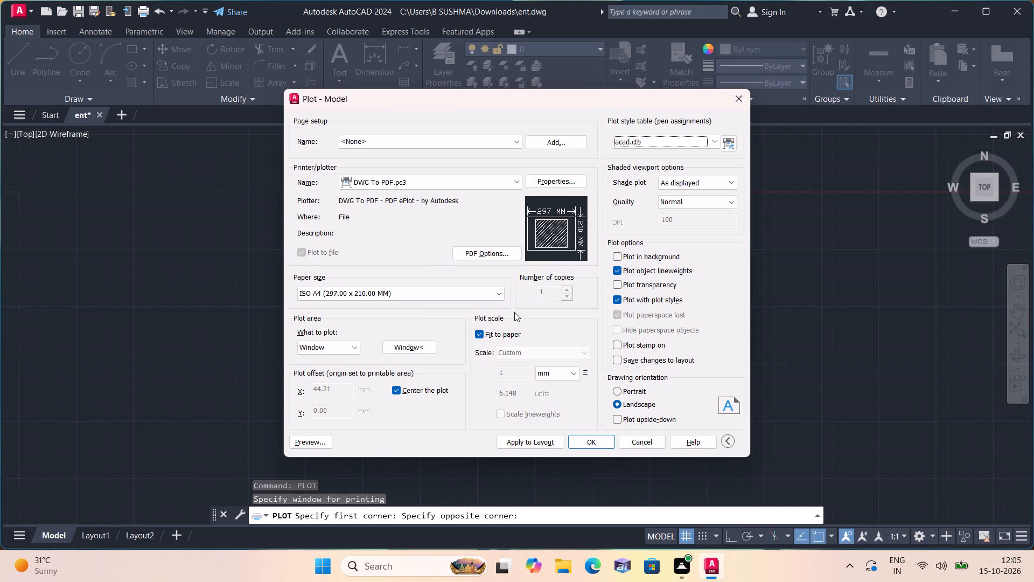
Preview the plot, examine the rooms and the ENT marker at the entrance, and exit the preview.
click(314, 442)
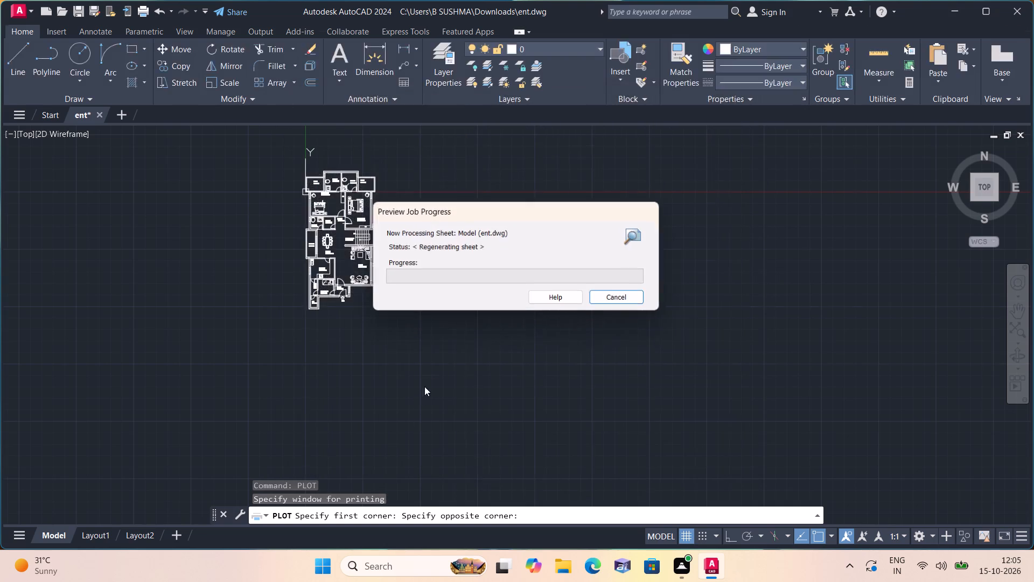
scroll(430, 380, up, 2)
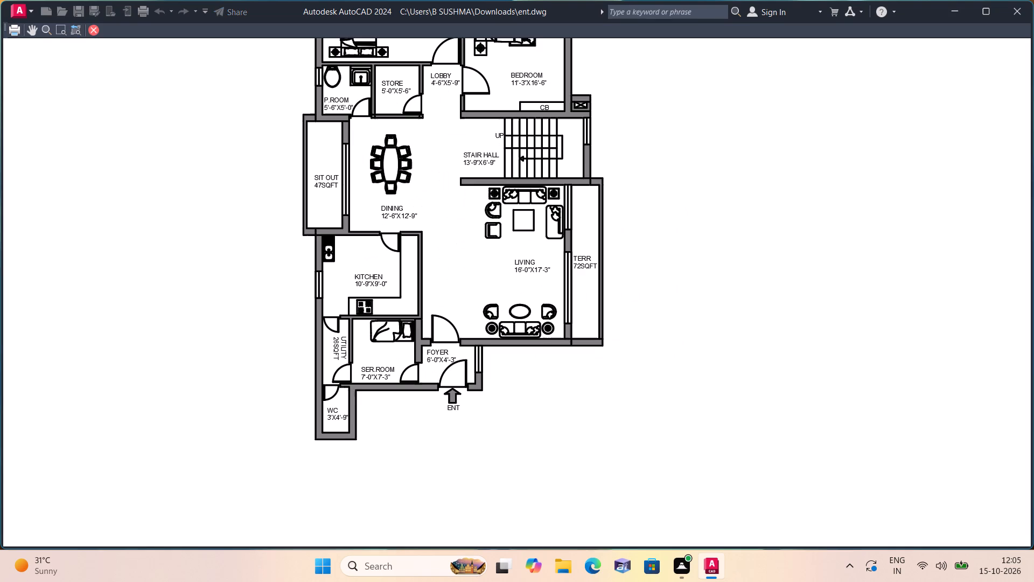
right_click(430, 380)
click(460, 391)
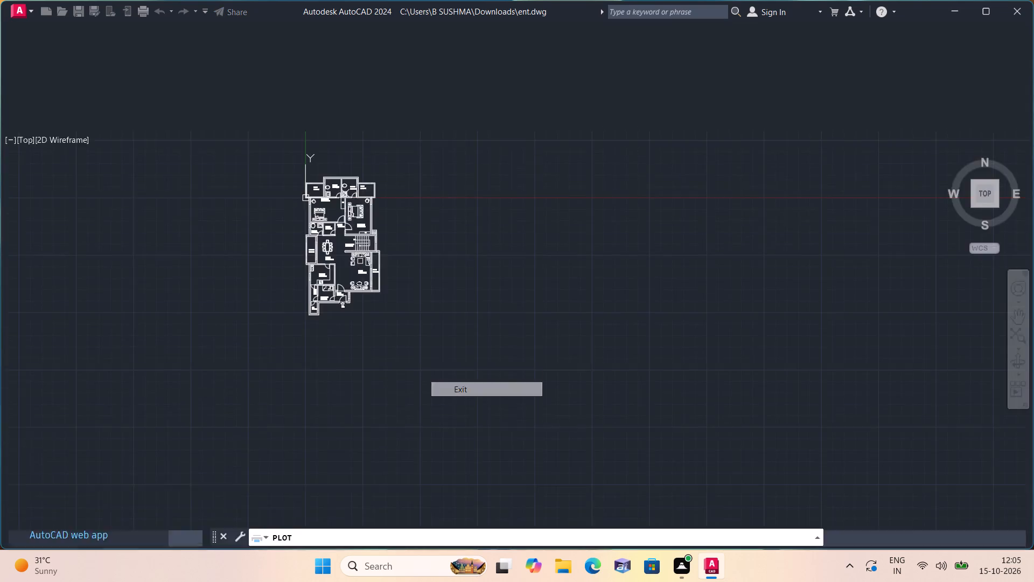
Apply the plot settings to the layout and plot to ent-Model.pdf in the Documents folder, dismissing the choice of viewer app.
click(520, 441)
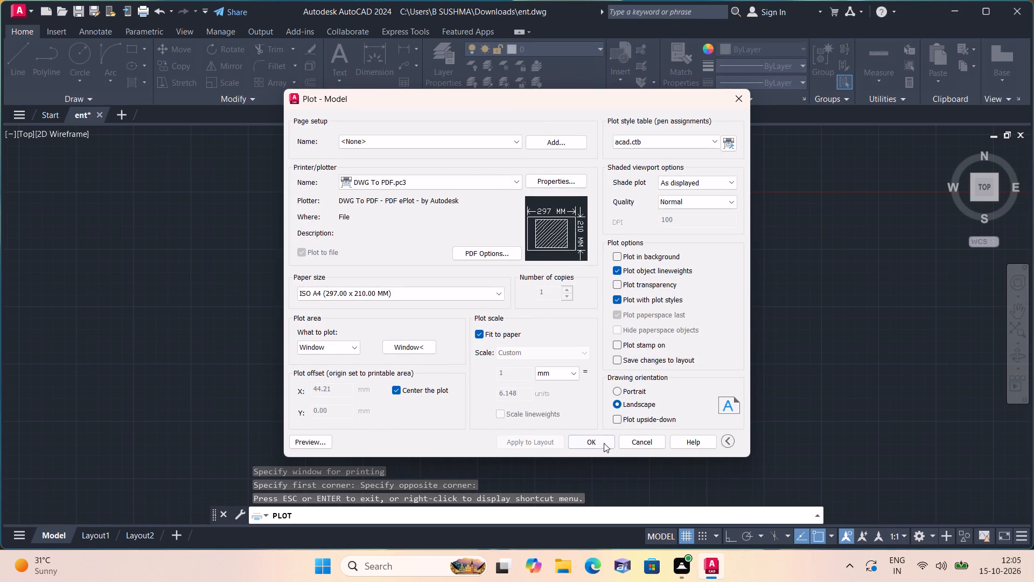
click(602, 451)
click(598, 443)
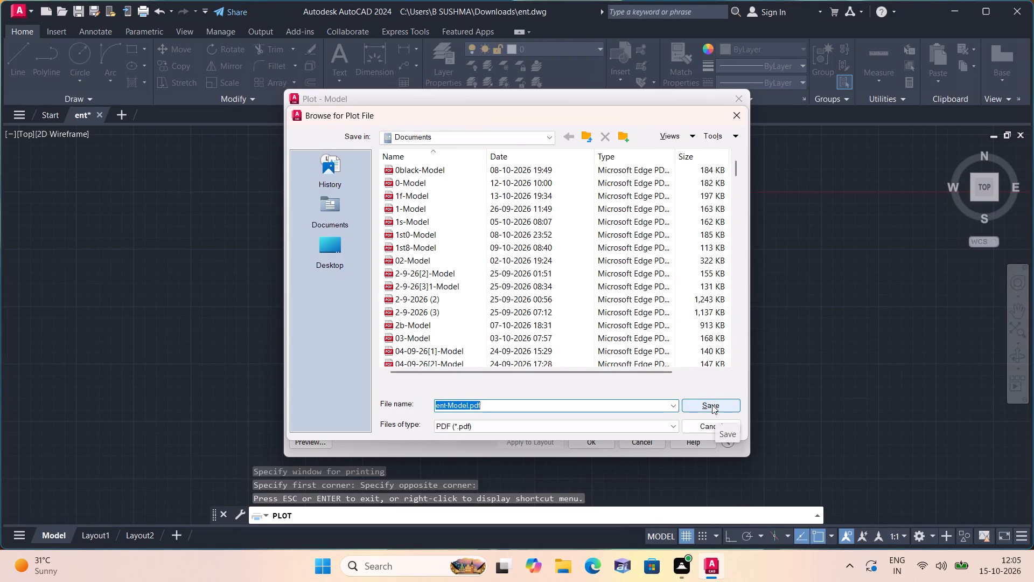
click(712, 405)
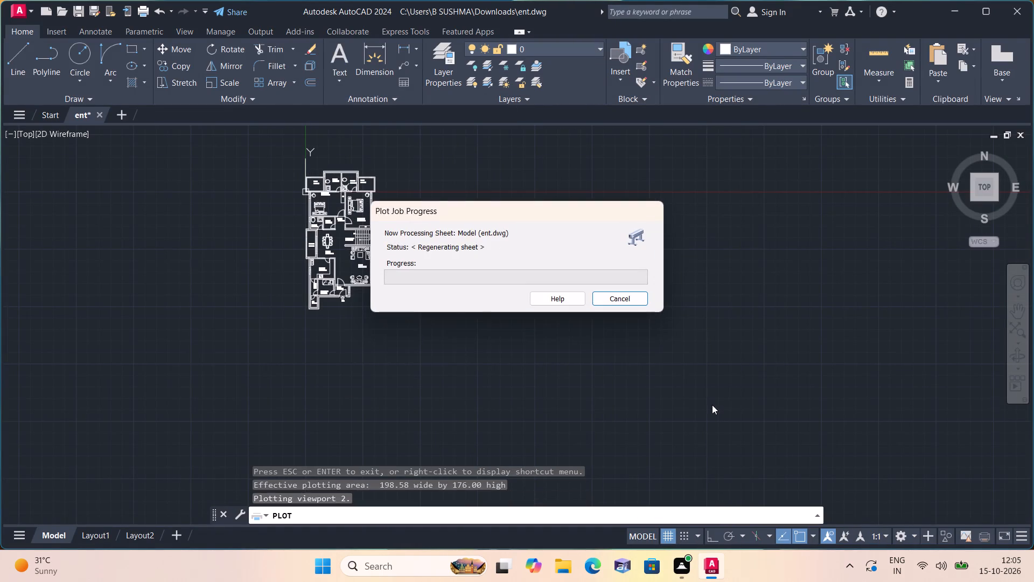
scroll(551, 342, up, 2)
scroll(551, 341, down, 1)
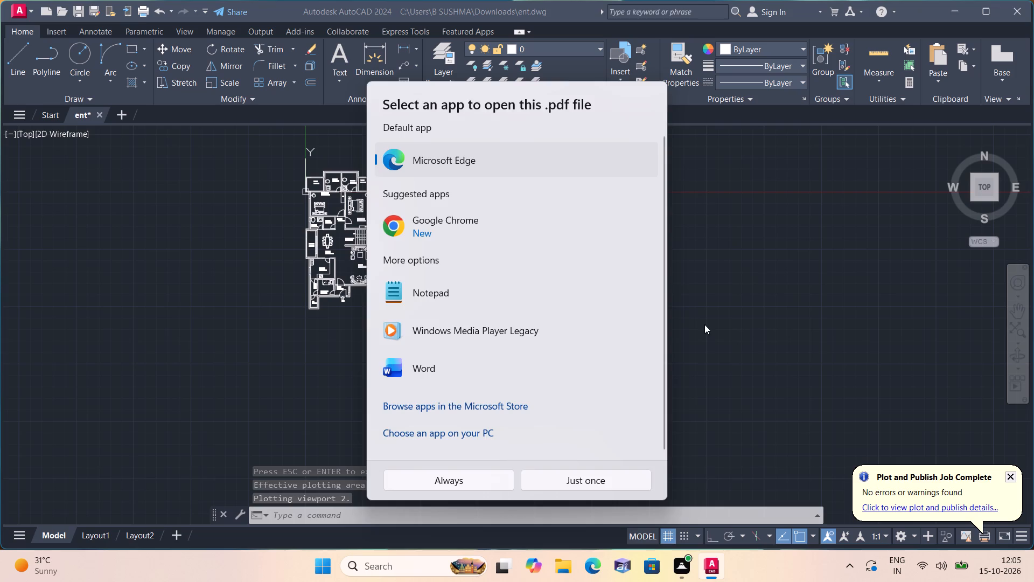
click(707, 322)
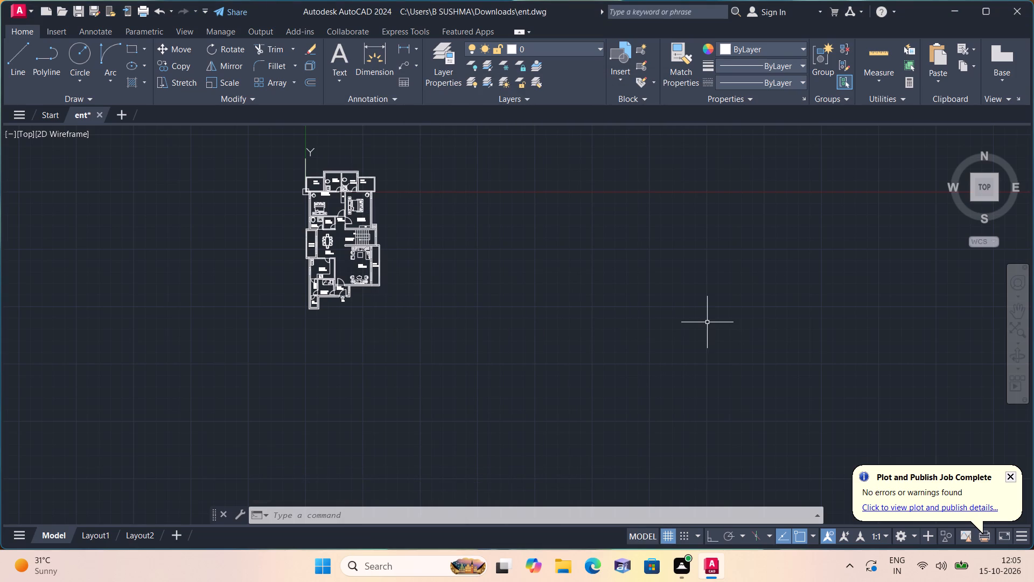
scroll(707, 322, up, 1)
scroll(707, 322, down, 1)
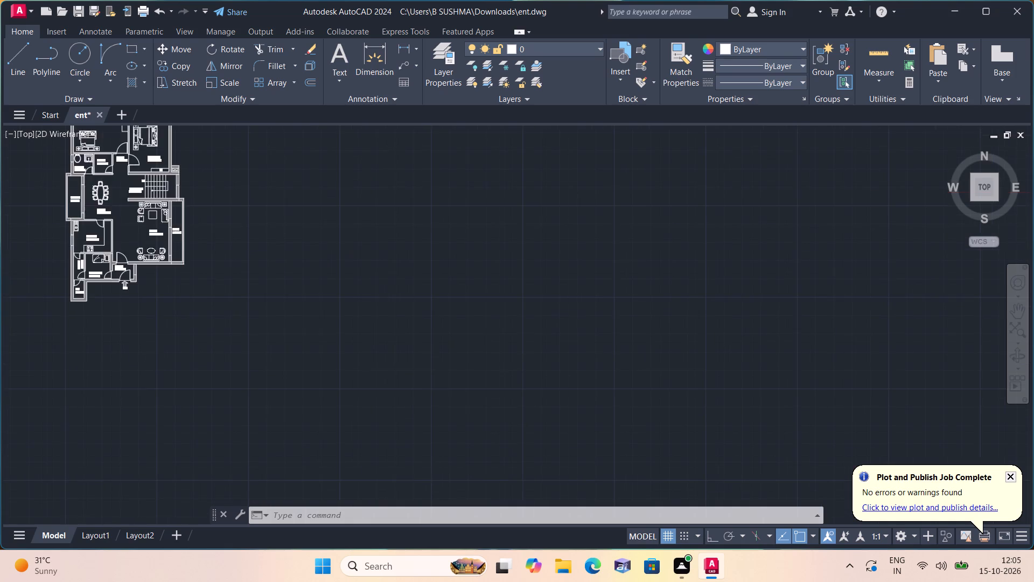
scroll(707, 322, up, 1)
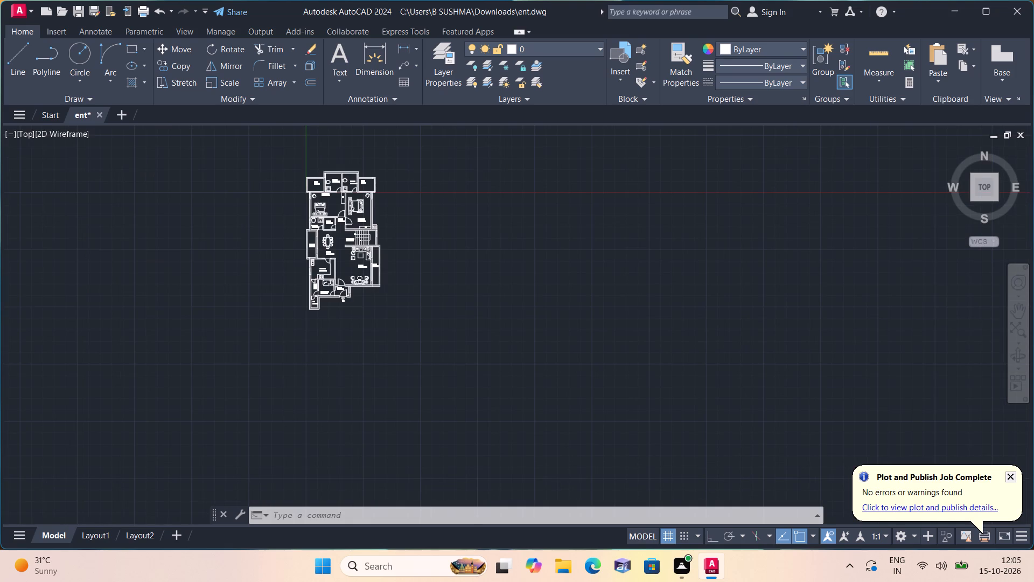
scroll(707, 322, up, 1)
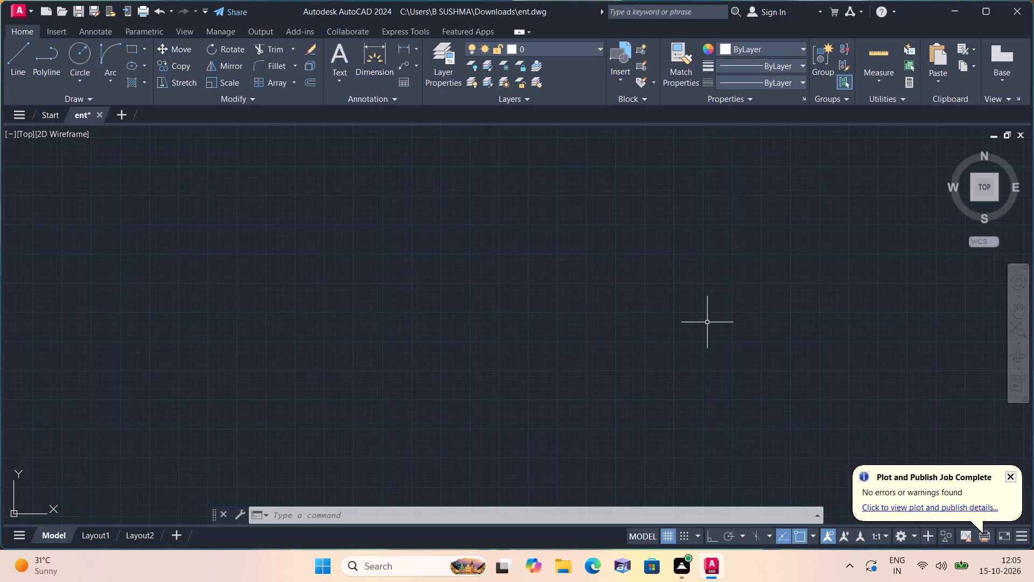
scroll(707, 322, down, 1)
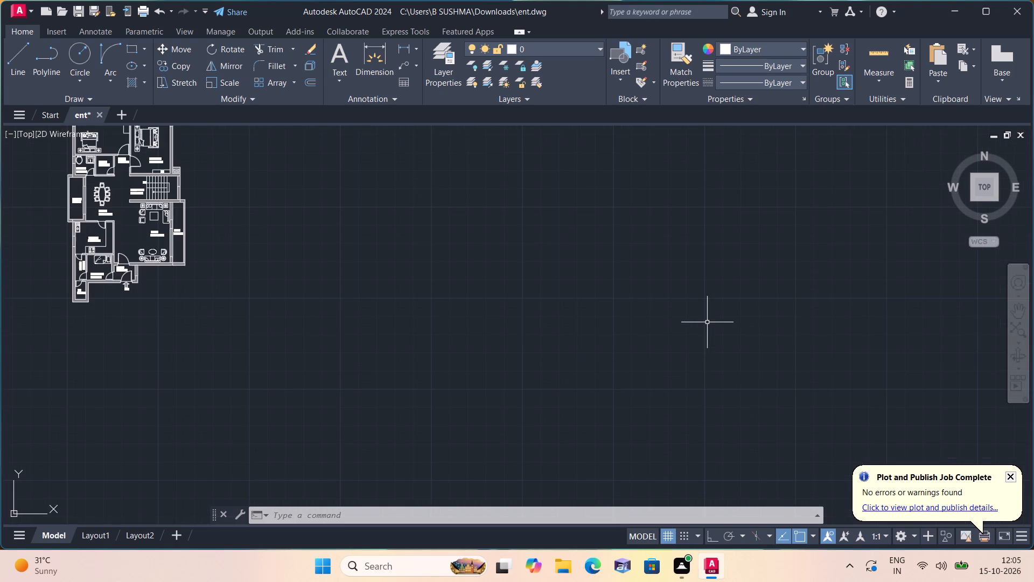